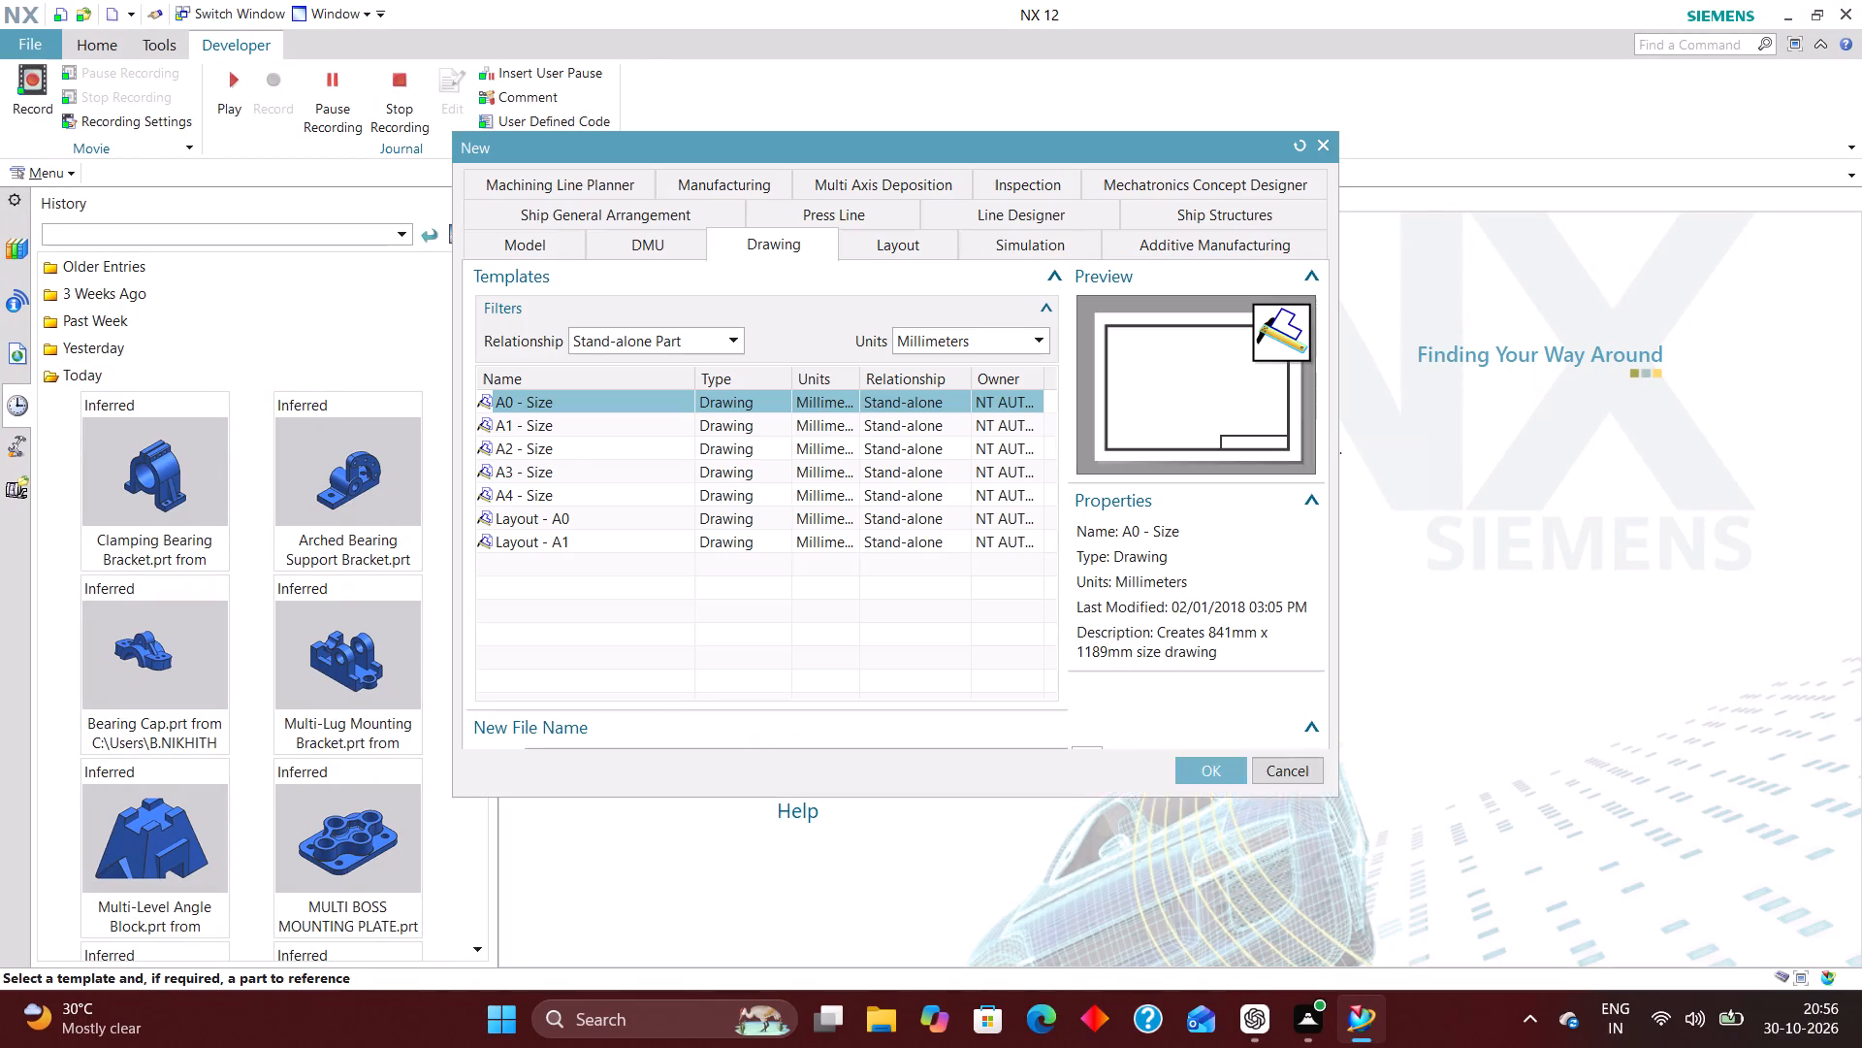
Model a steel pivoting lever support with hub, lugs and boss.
Create a new millimetre Model part named model1.prt in the "Pivoting L…" folder inside Desktop\Mechanical Components.
left_click(517, 236)
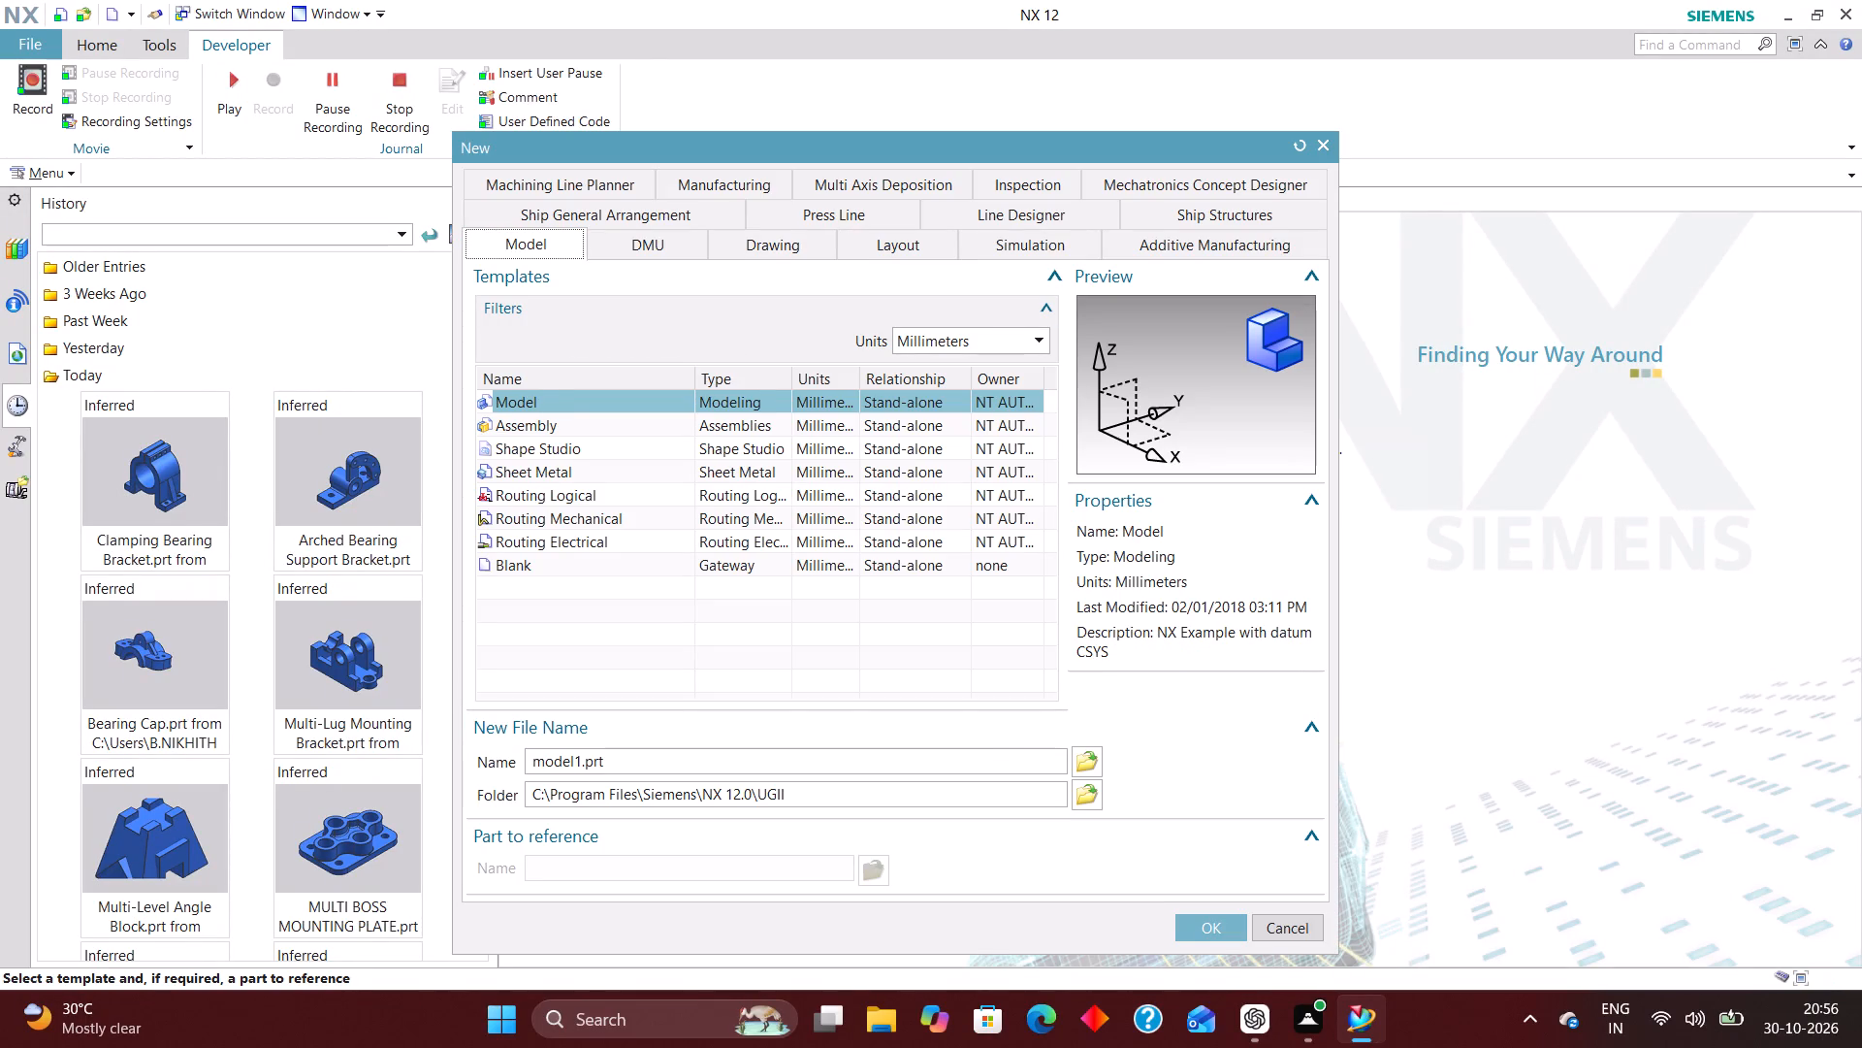
left_click(1092, 795)
left_click(968, 358)
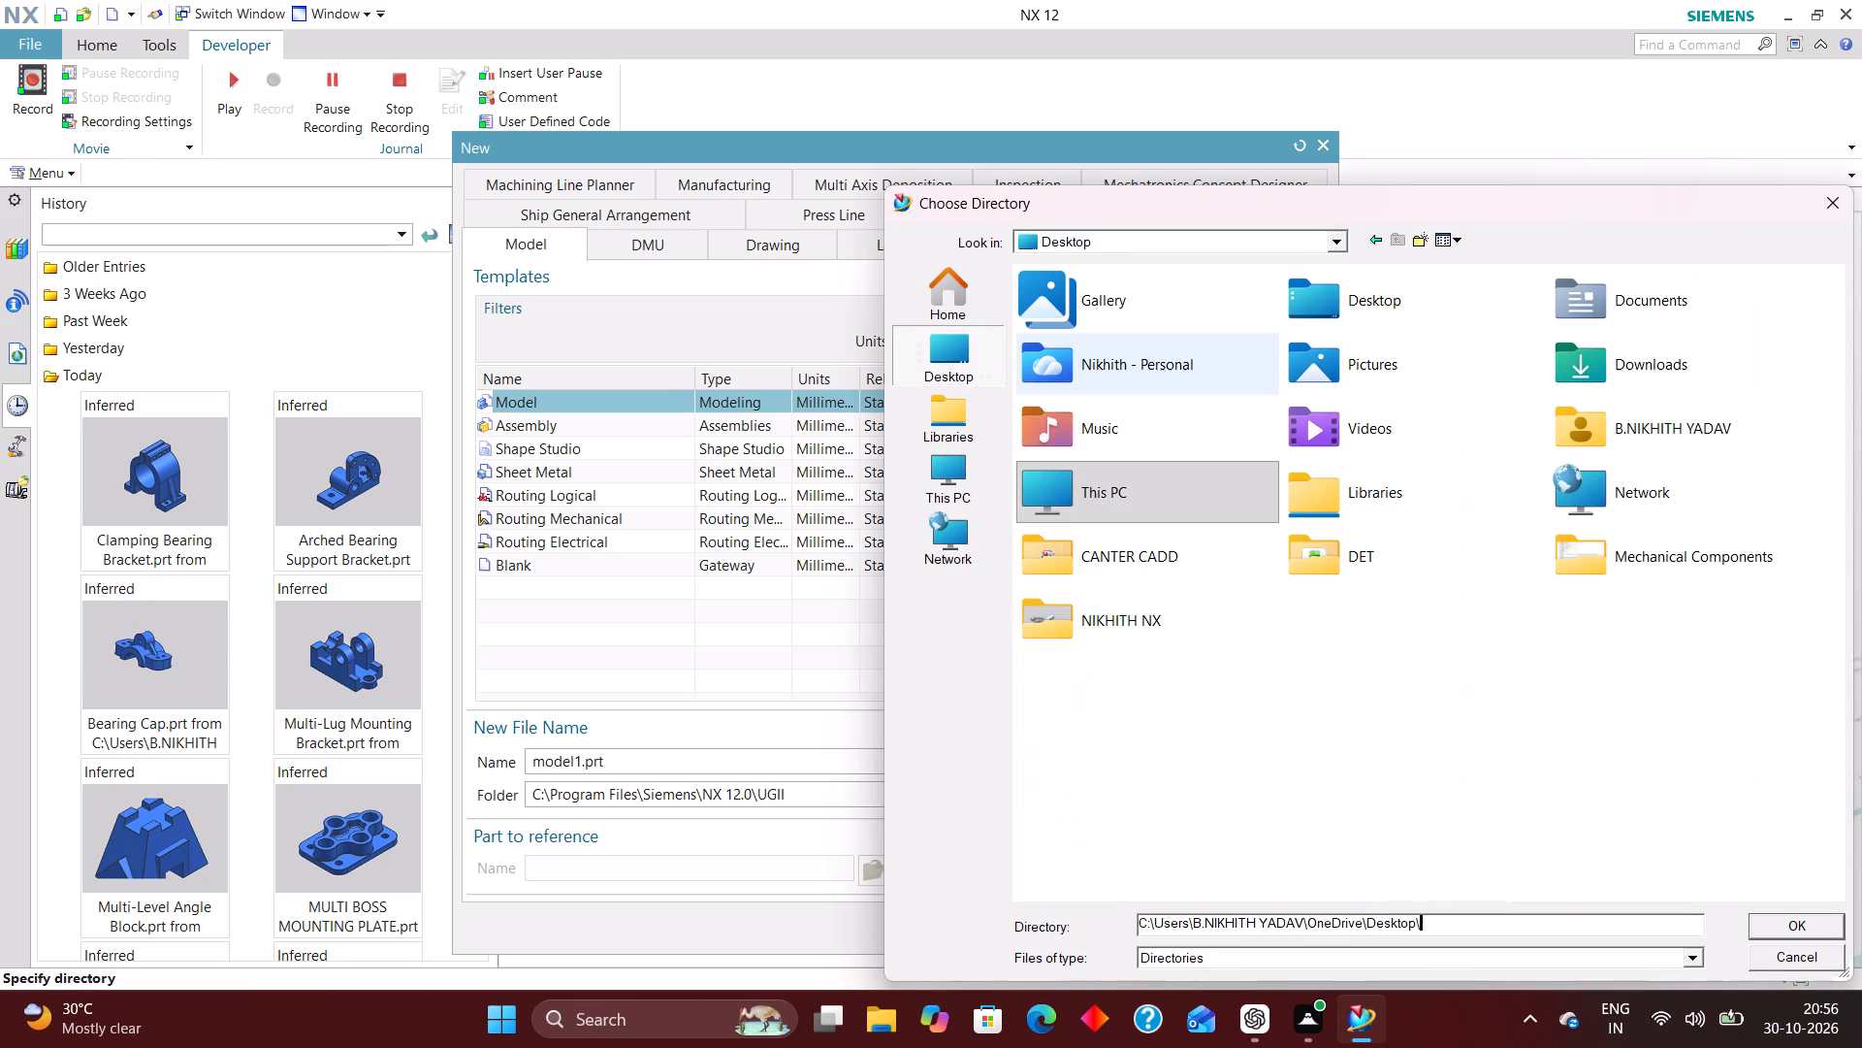
double_click(1575, 544)
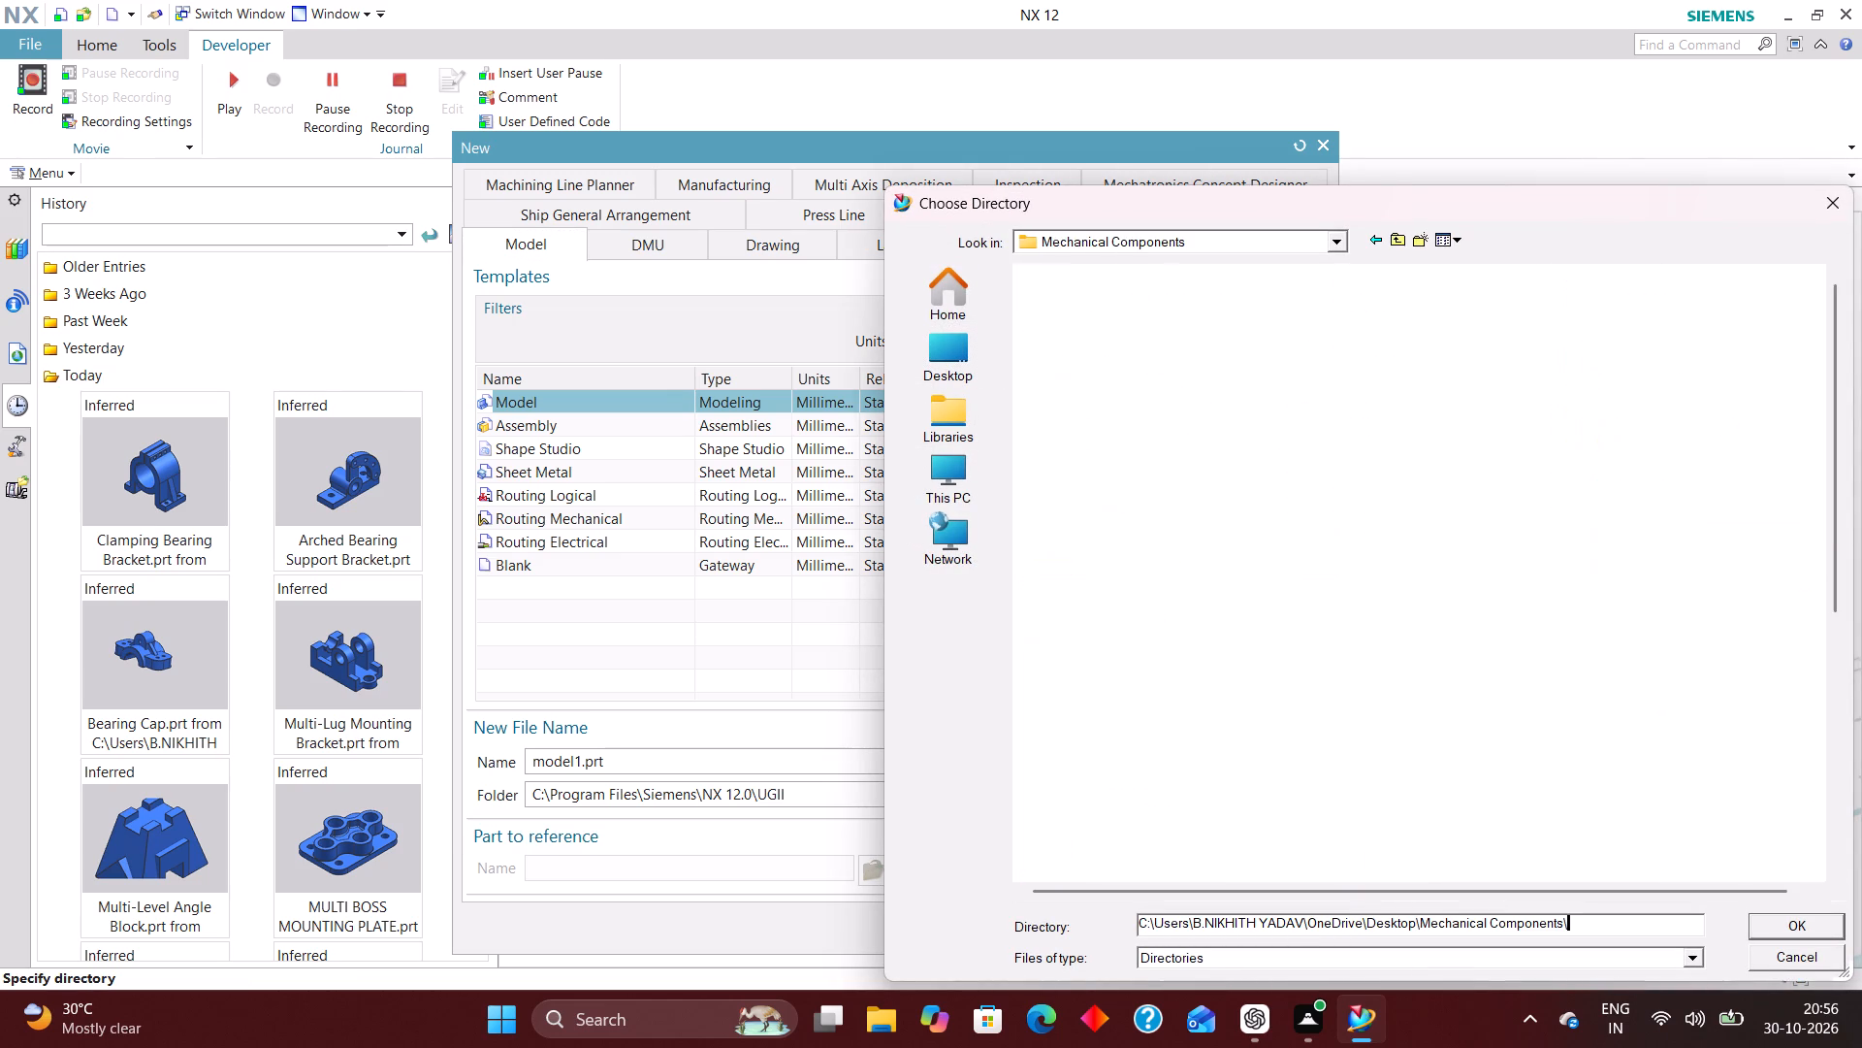
scroll(1214, 473, "down", 13)
double_click(1156, 597)
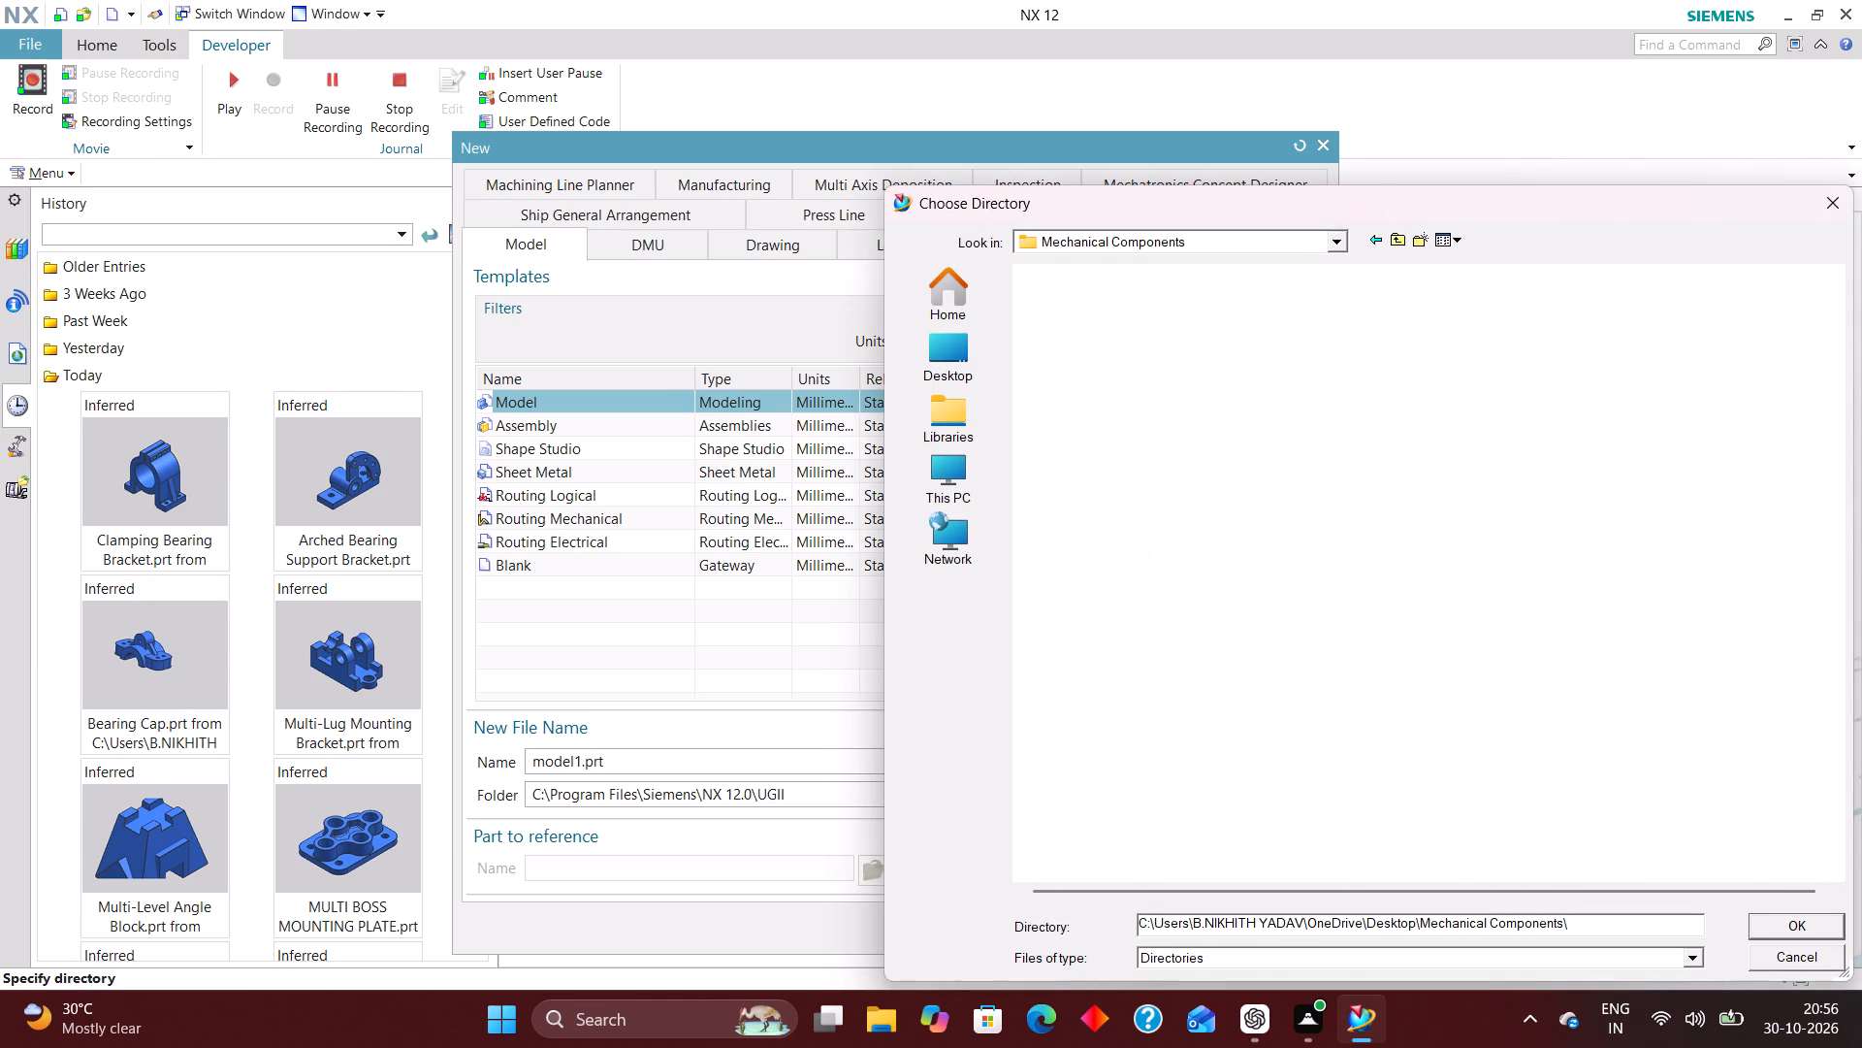
left_click(1808, 922)
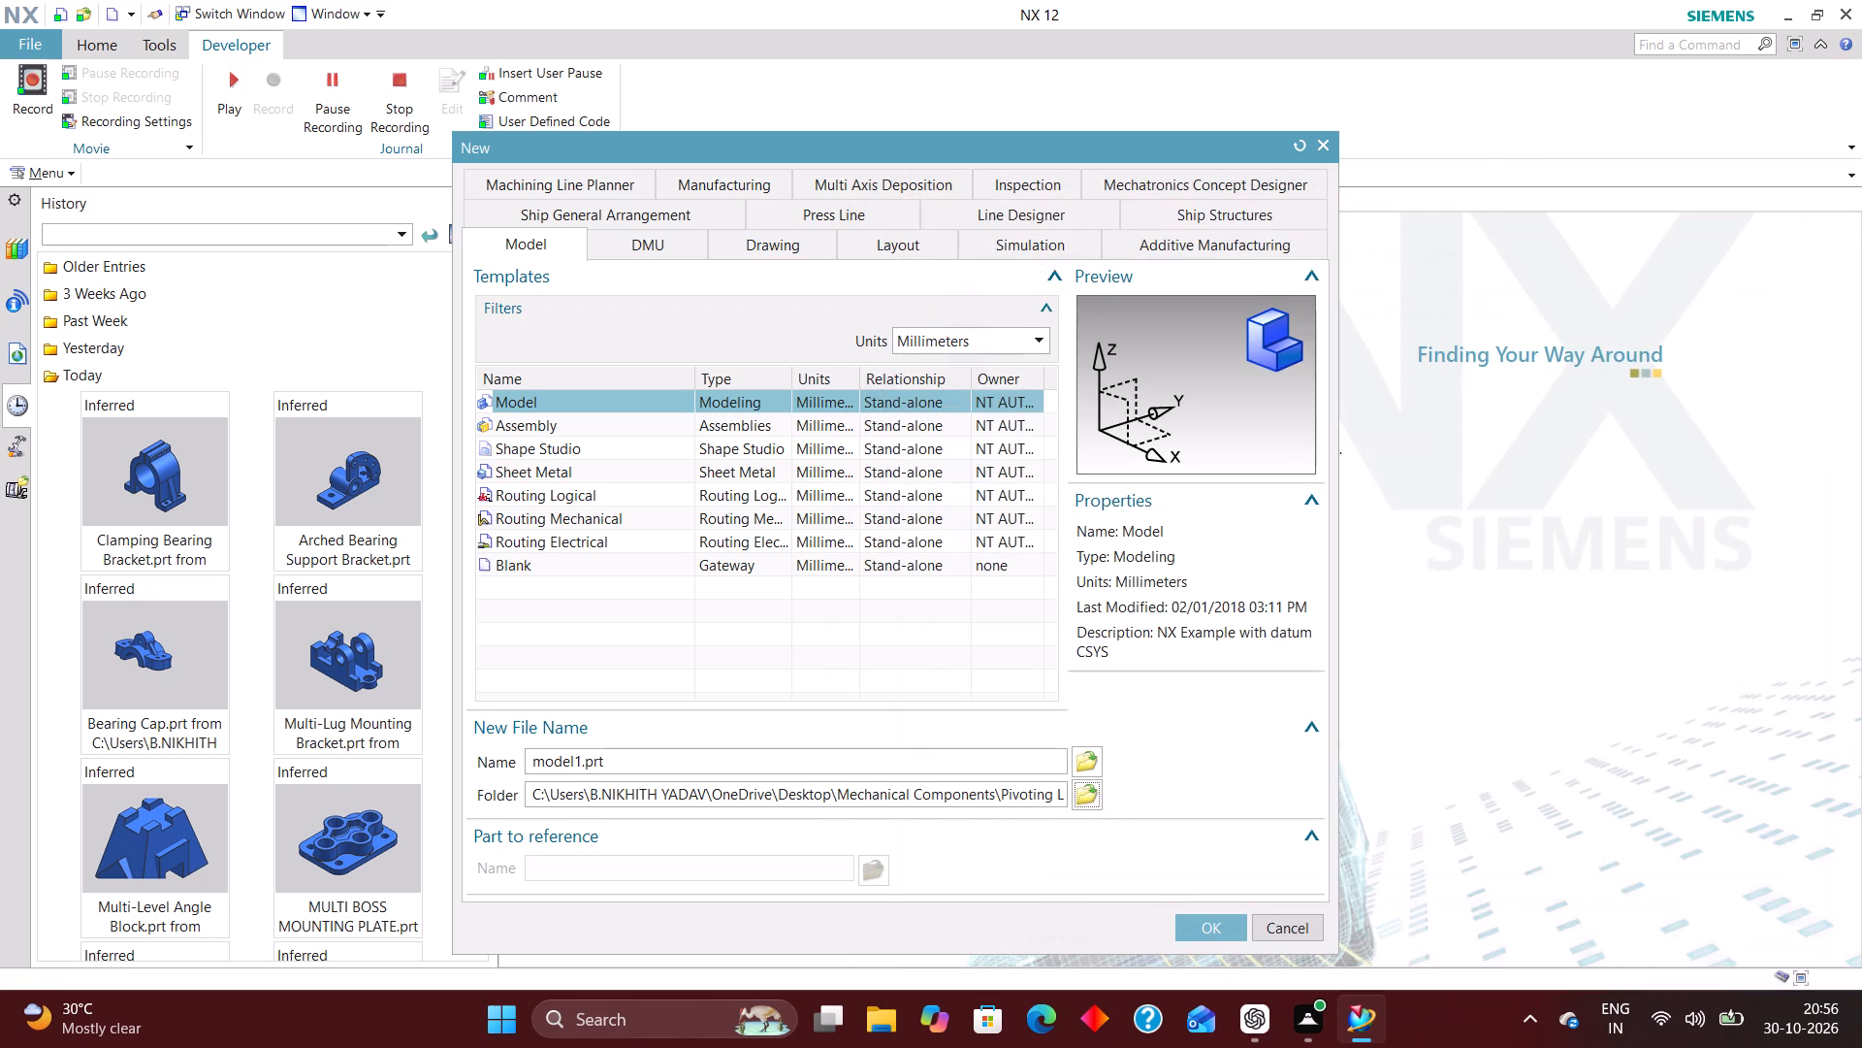
left_click(1220, 925)
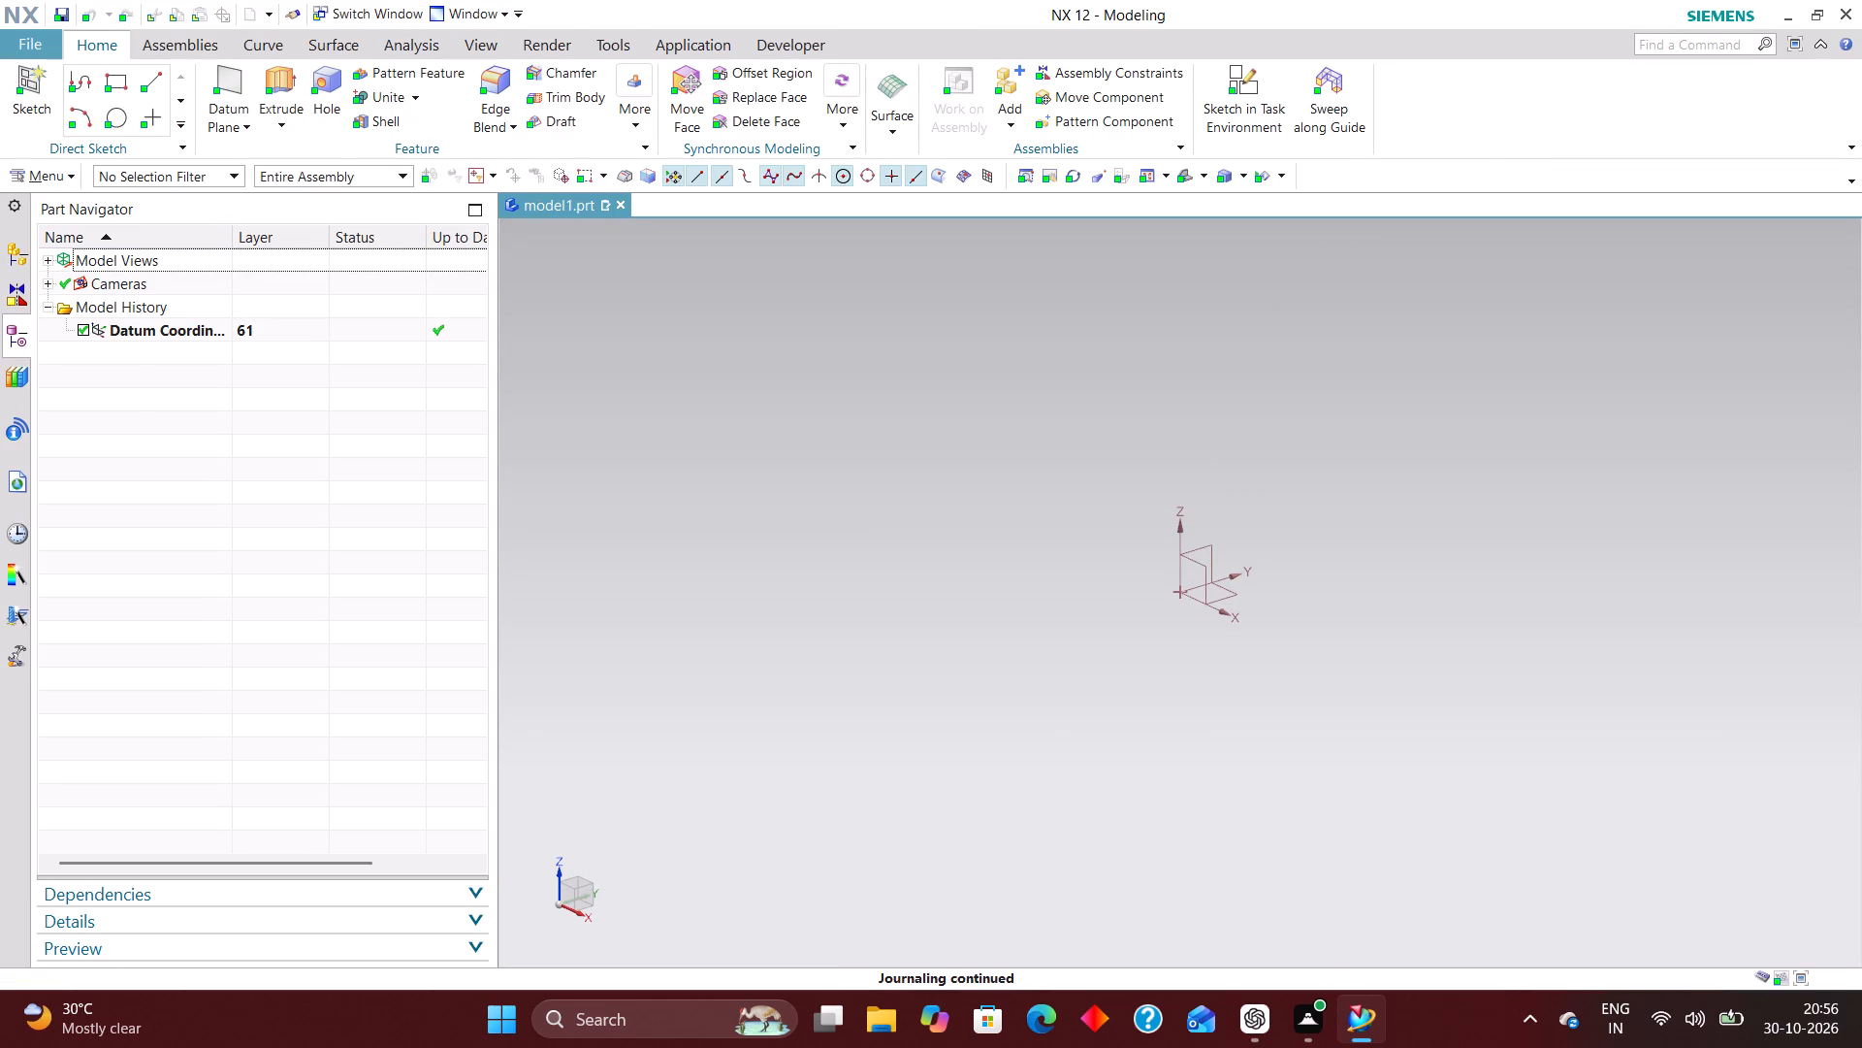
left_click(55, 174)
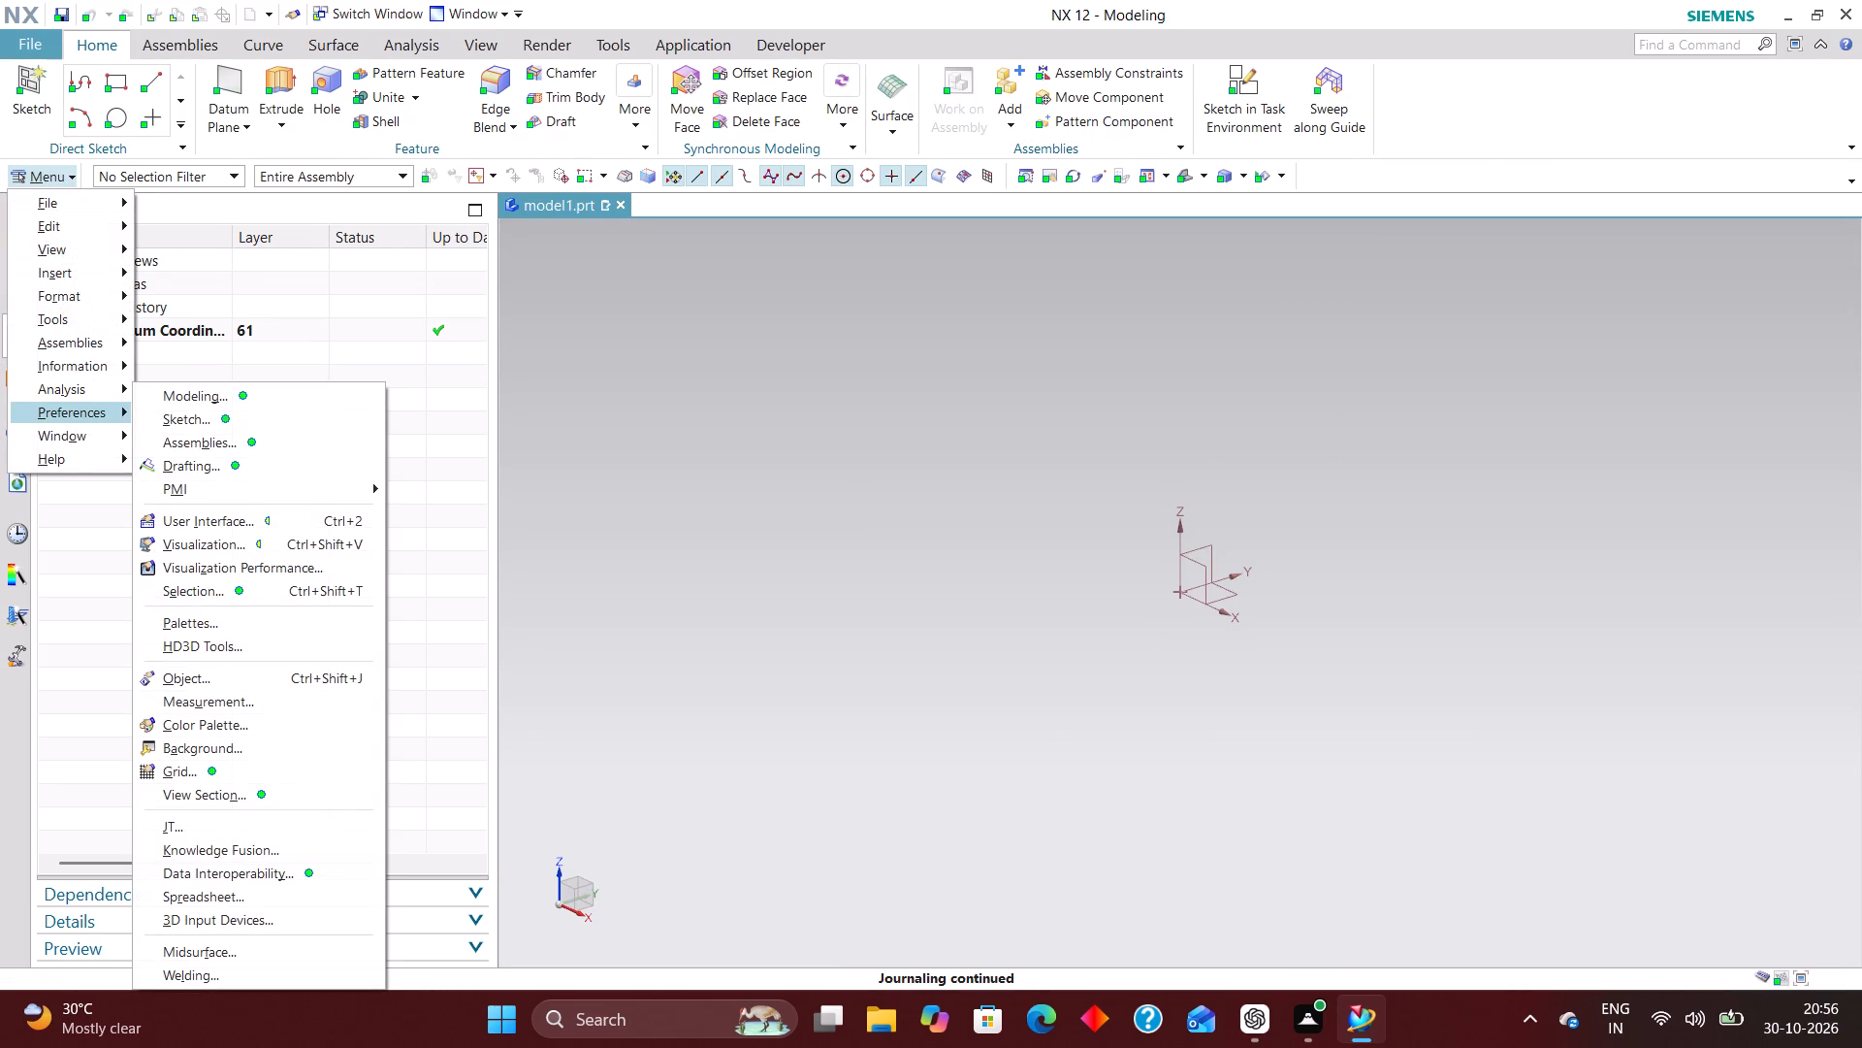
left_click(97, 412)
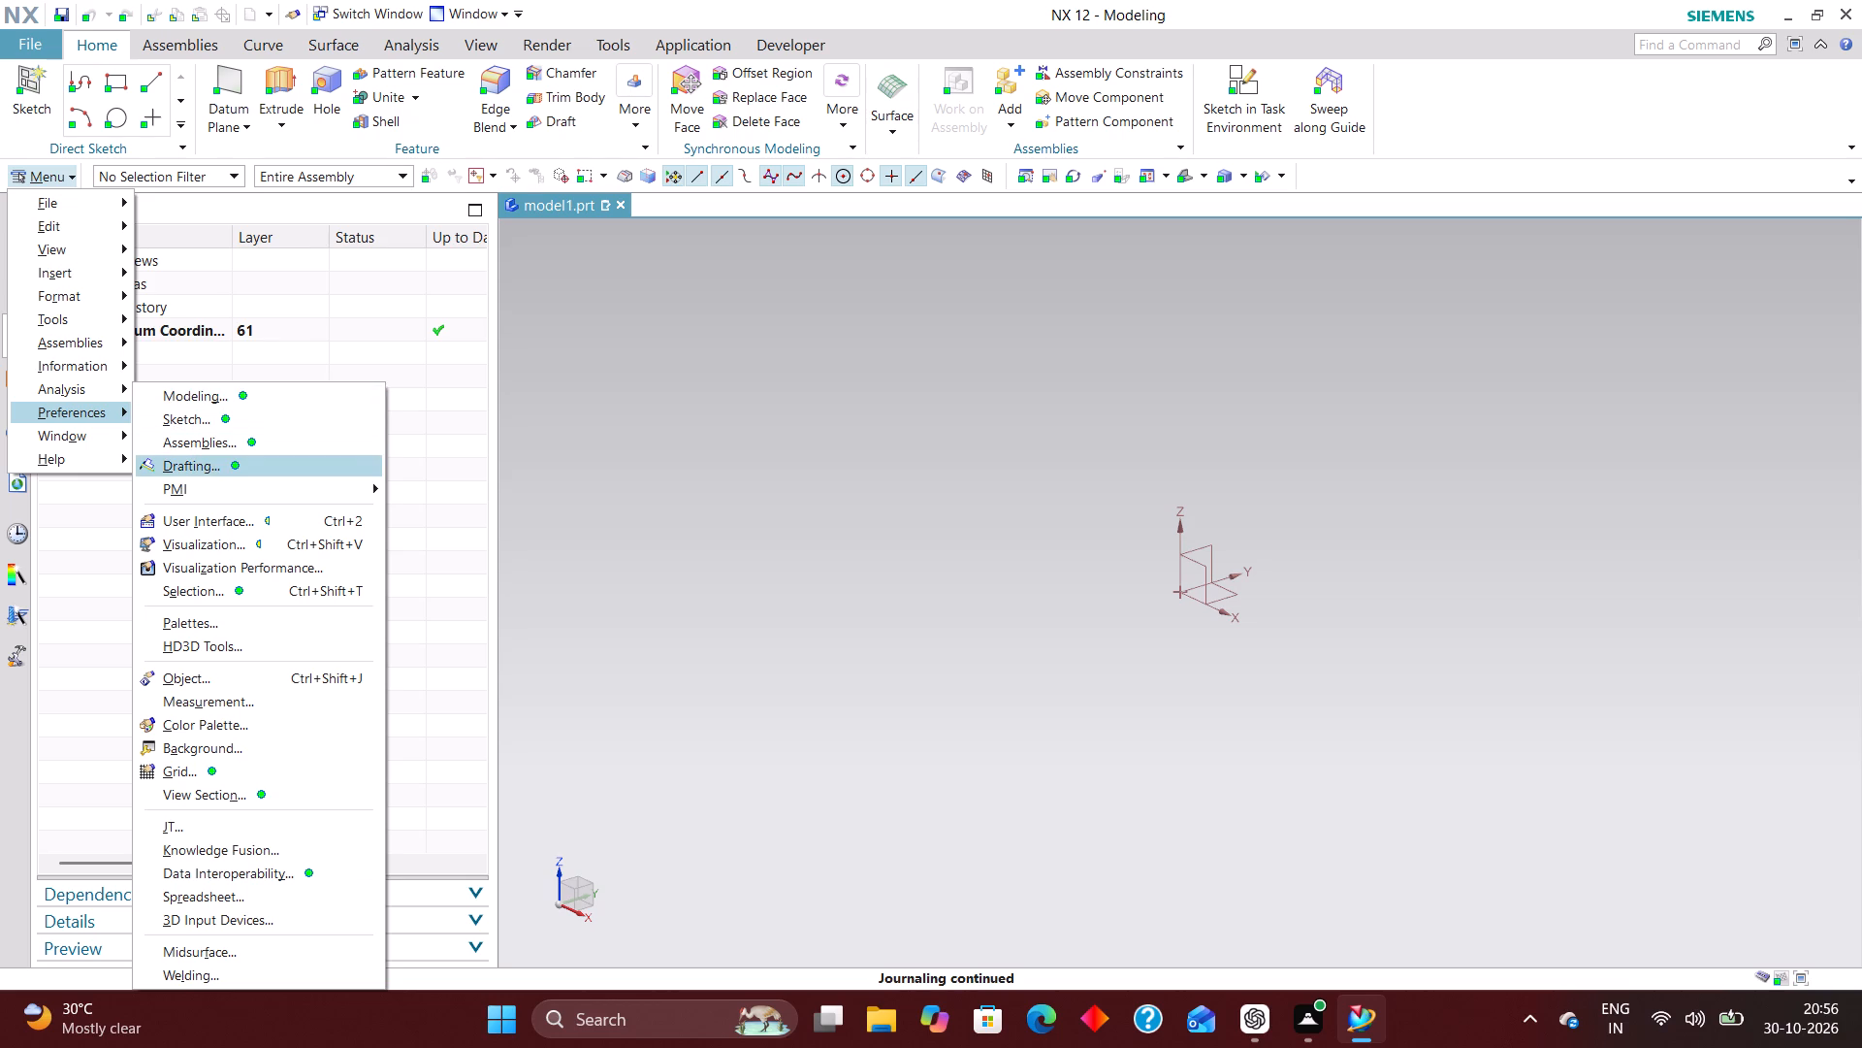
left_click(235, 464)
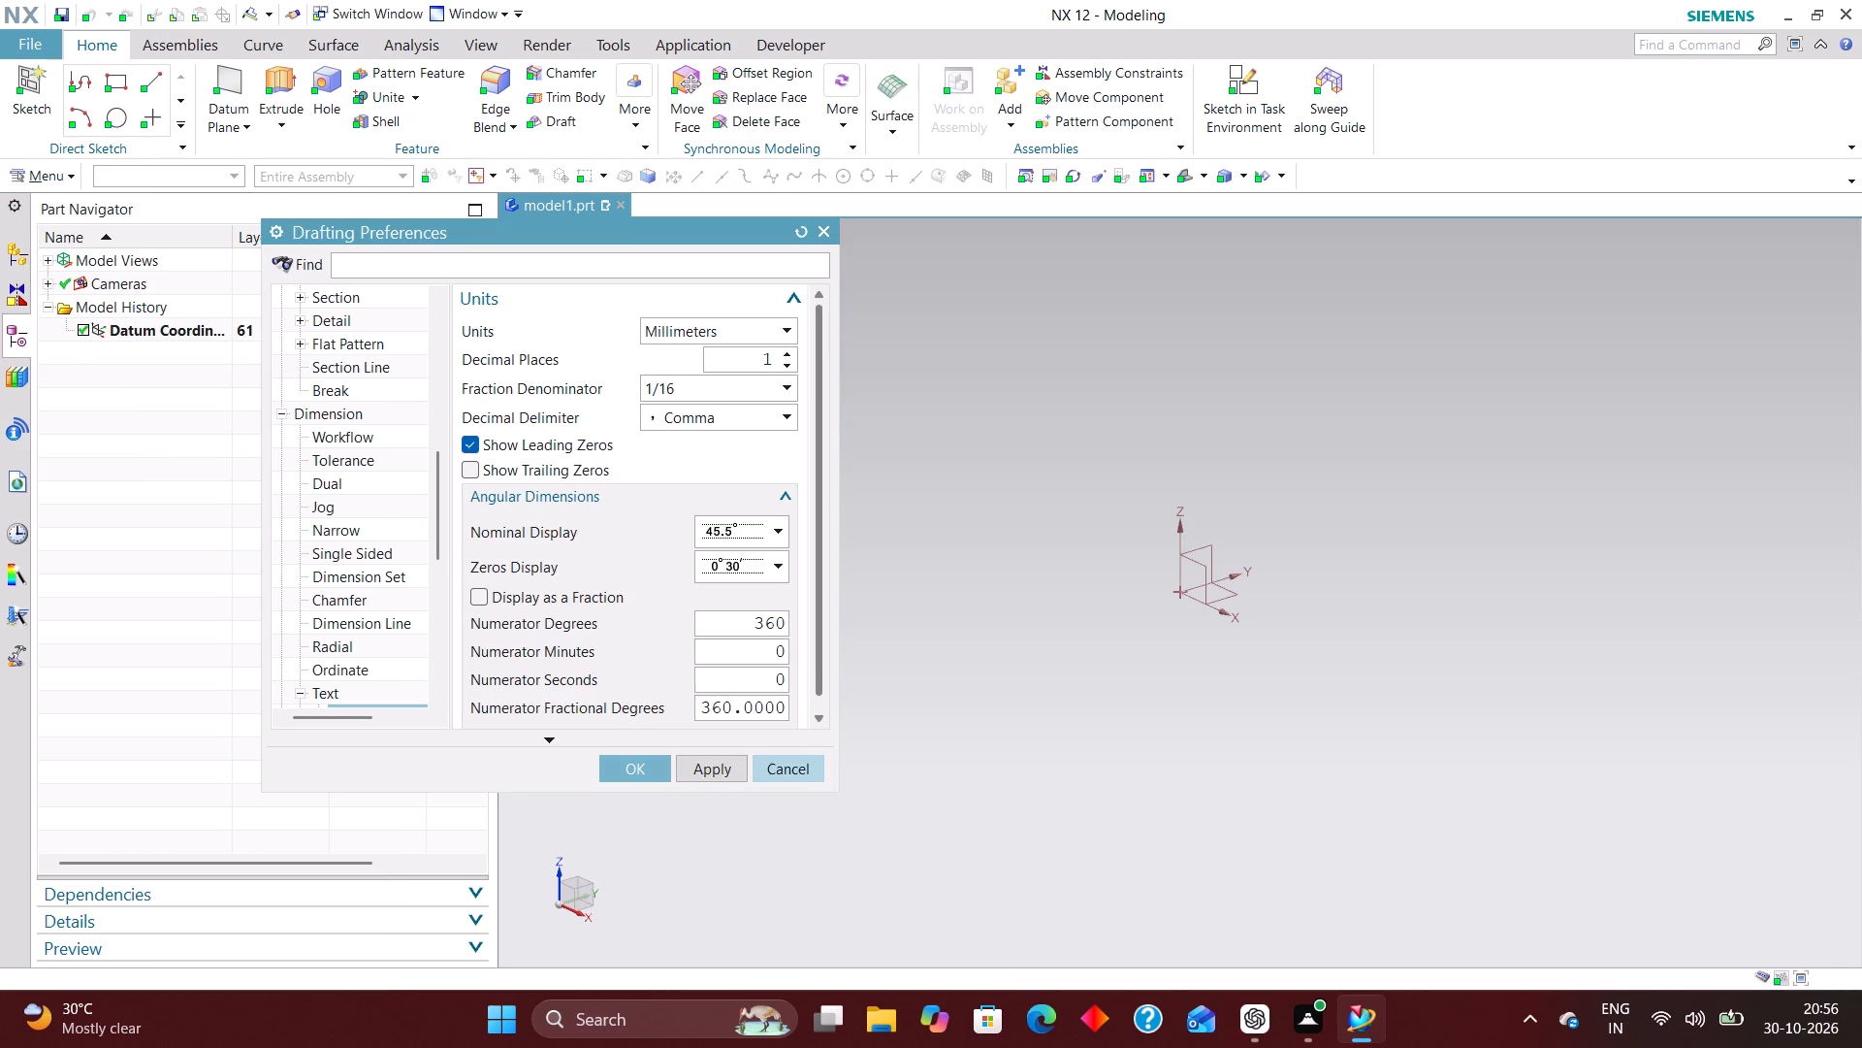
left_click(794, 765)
Set the sketch preferences to show dimension labels as Value and turn off Continuous Auto Dimensioning.
left_click(62, 177)
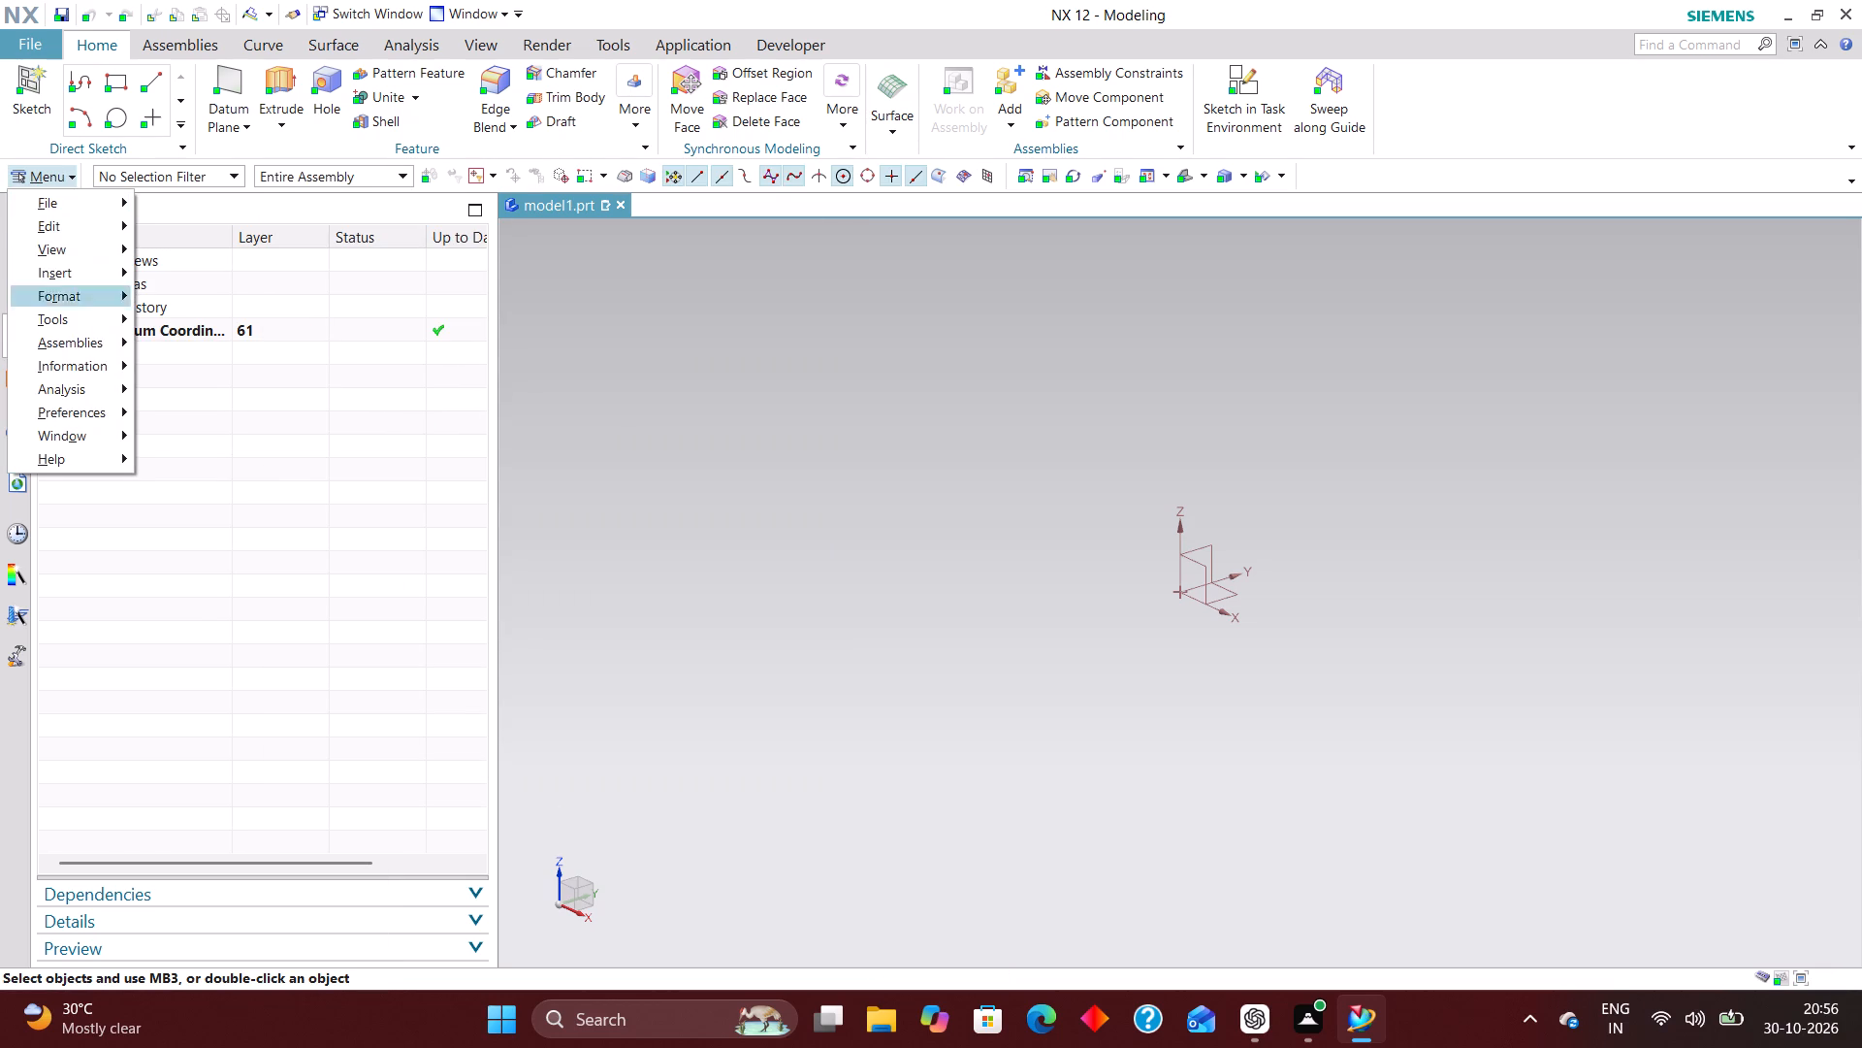
left_click(111, 418)
left_click(257, 413)
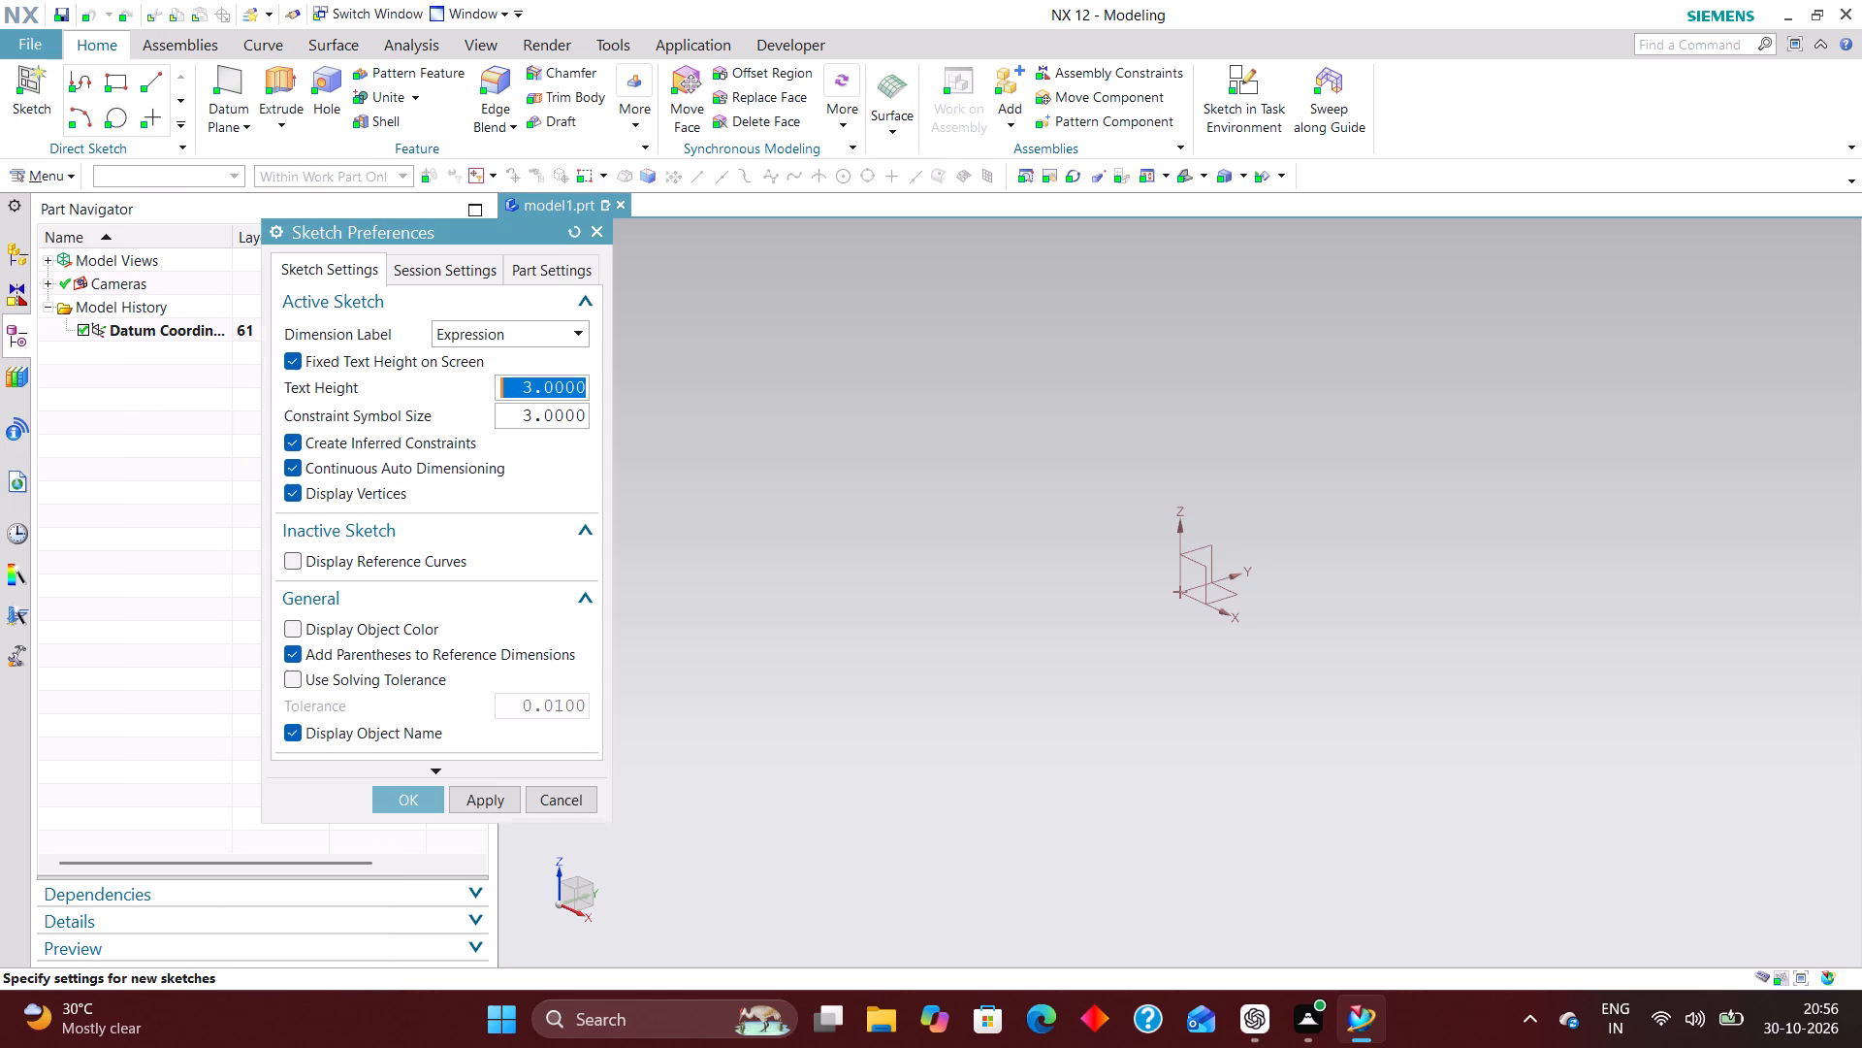
scroll(510, 489, "down", 3)
left_click(534, 341)
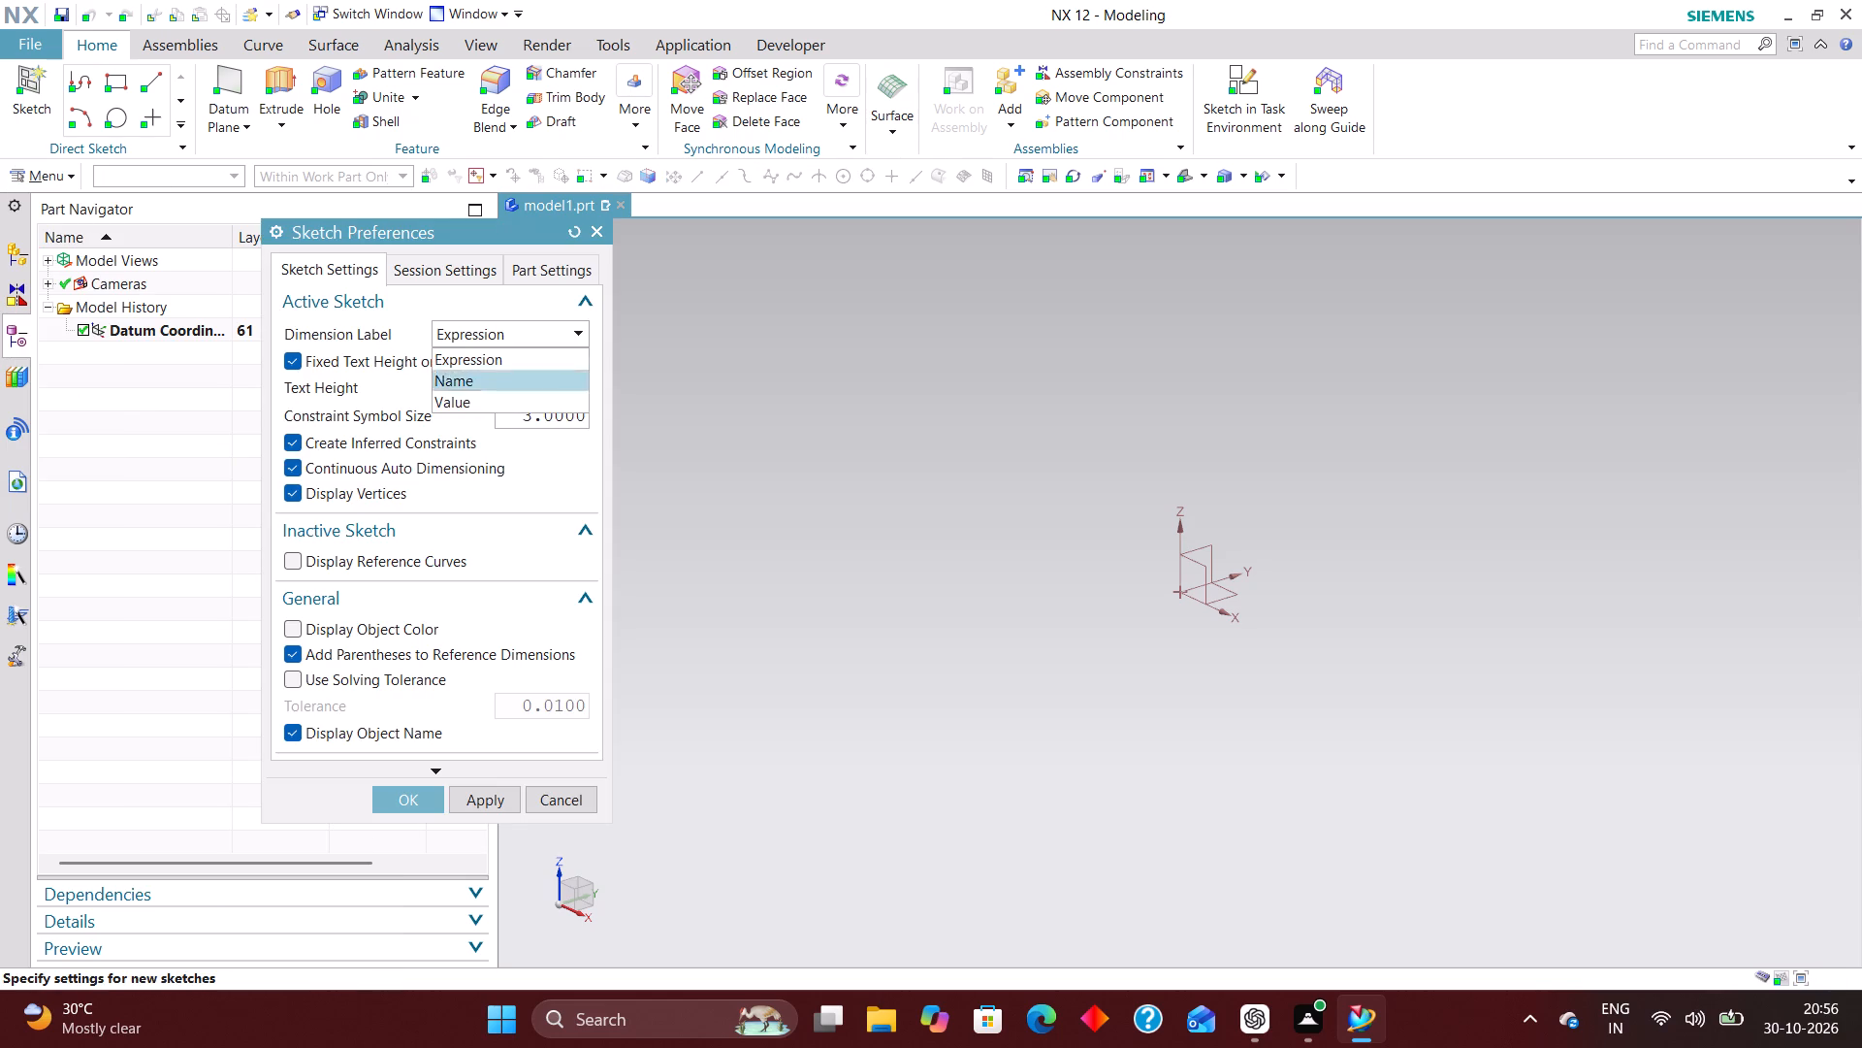
left_click(520, 400)
left_click(340, 465)
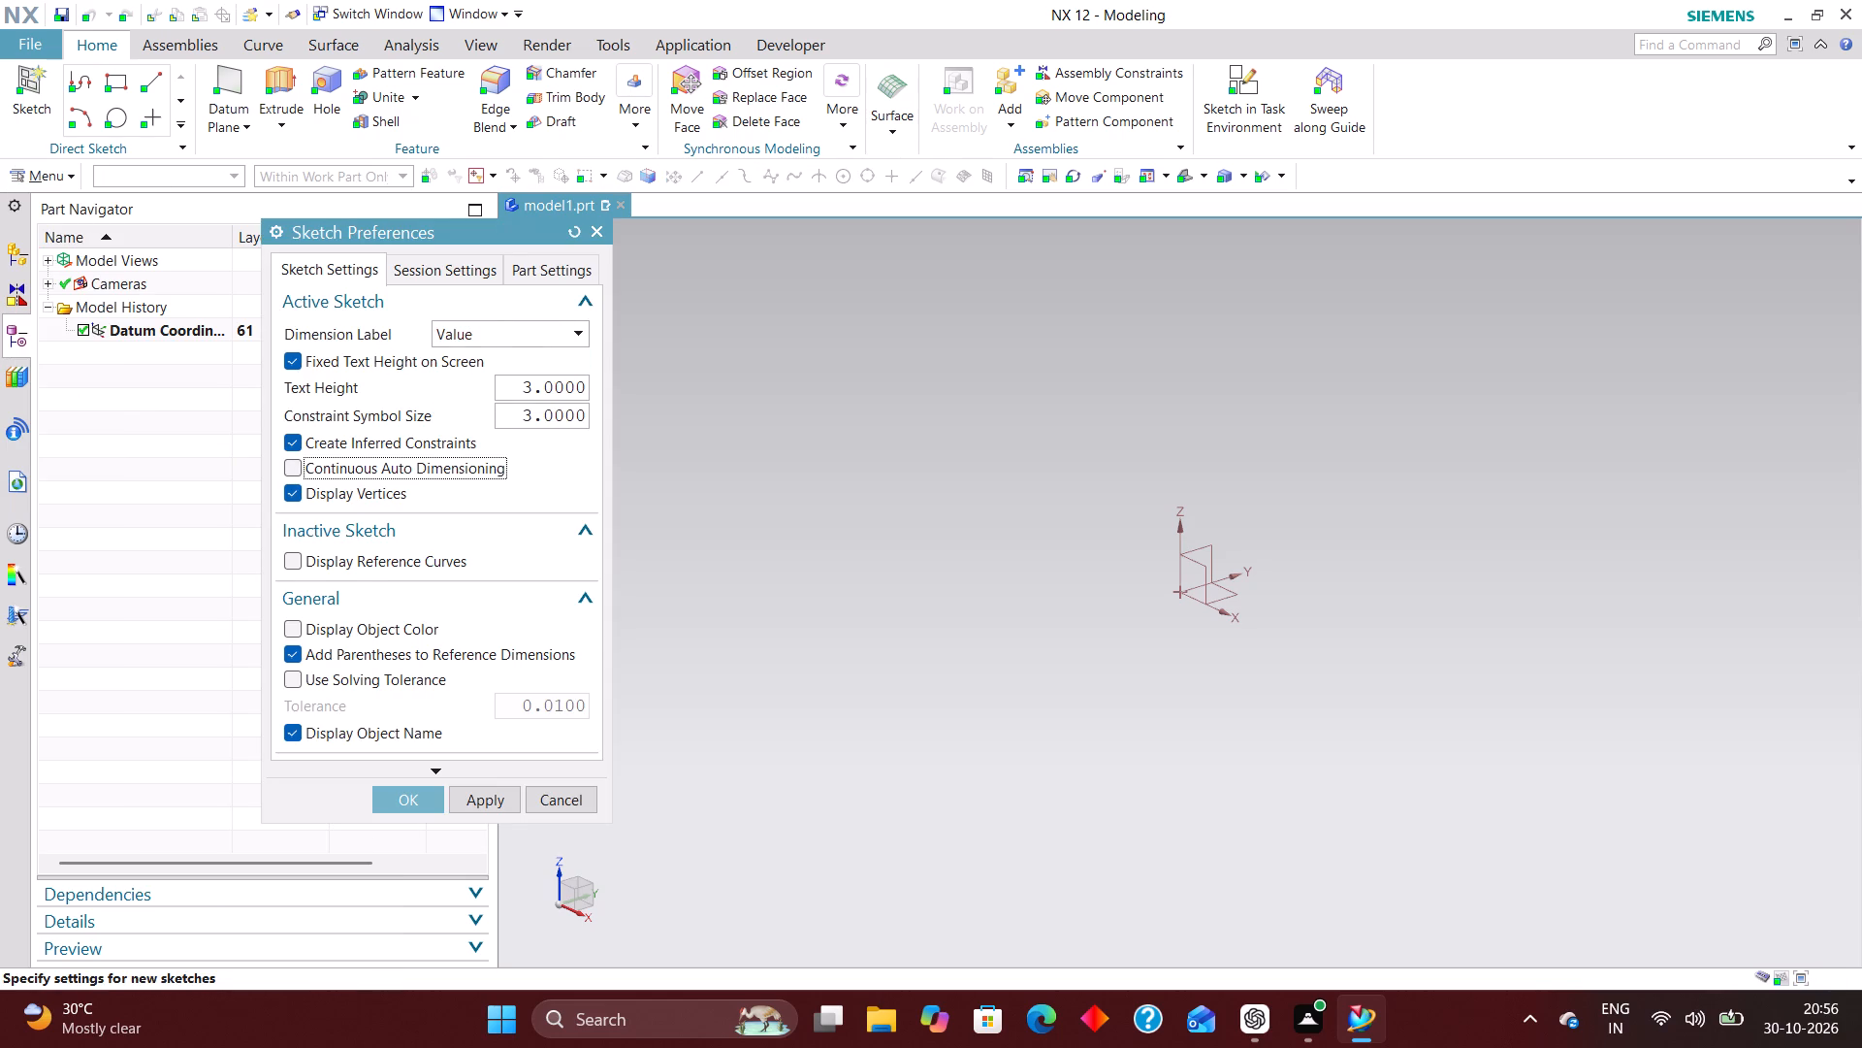
left_click(463, 279)
left_click(401, 435)
left_click(393, 798)
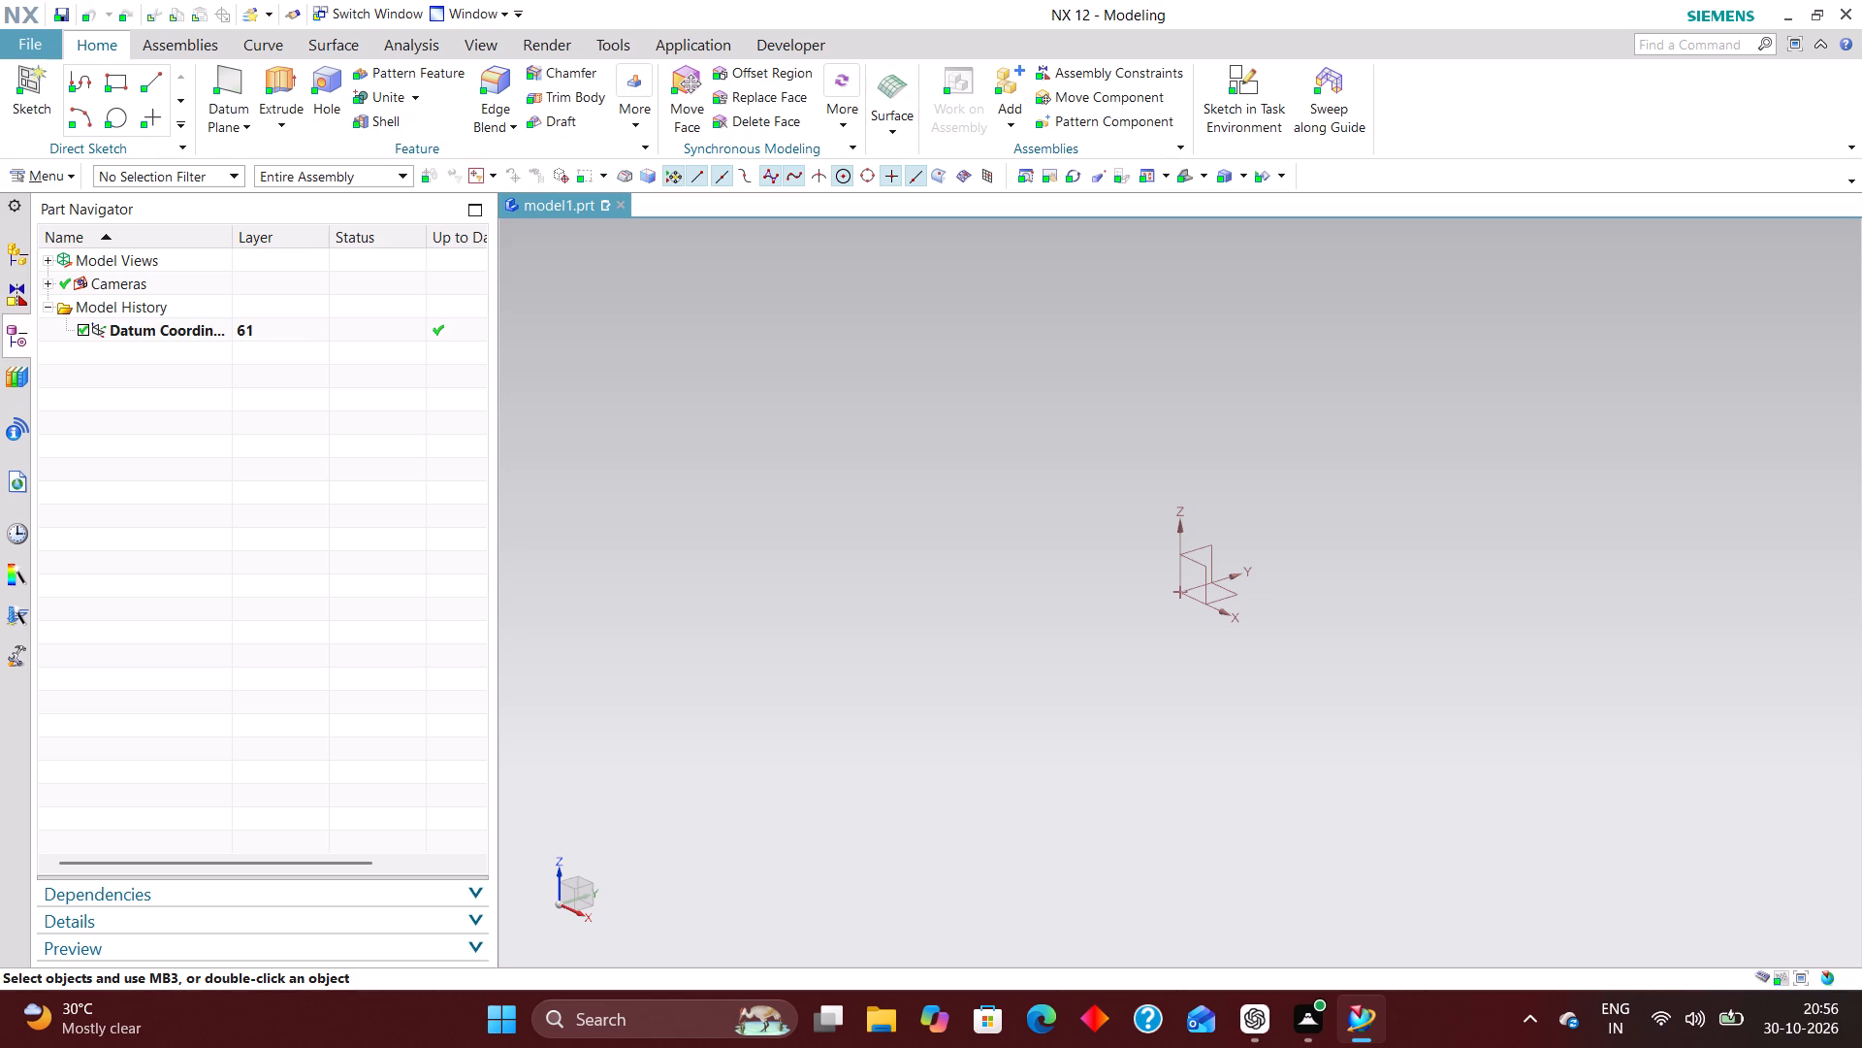
Sketch a circle about 31 mm in diameter above the origin on the XY datum plane and finish the sketch.
left_click(1245, 71)
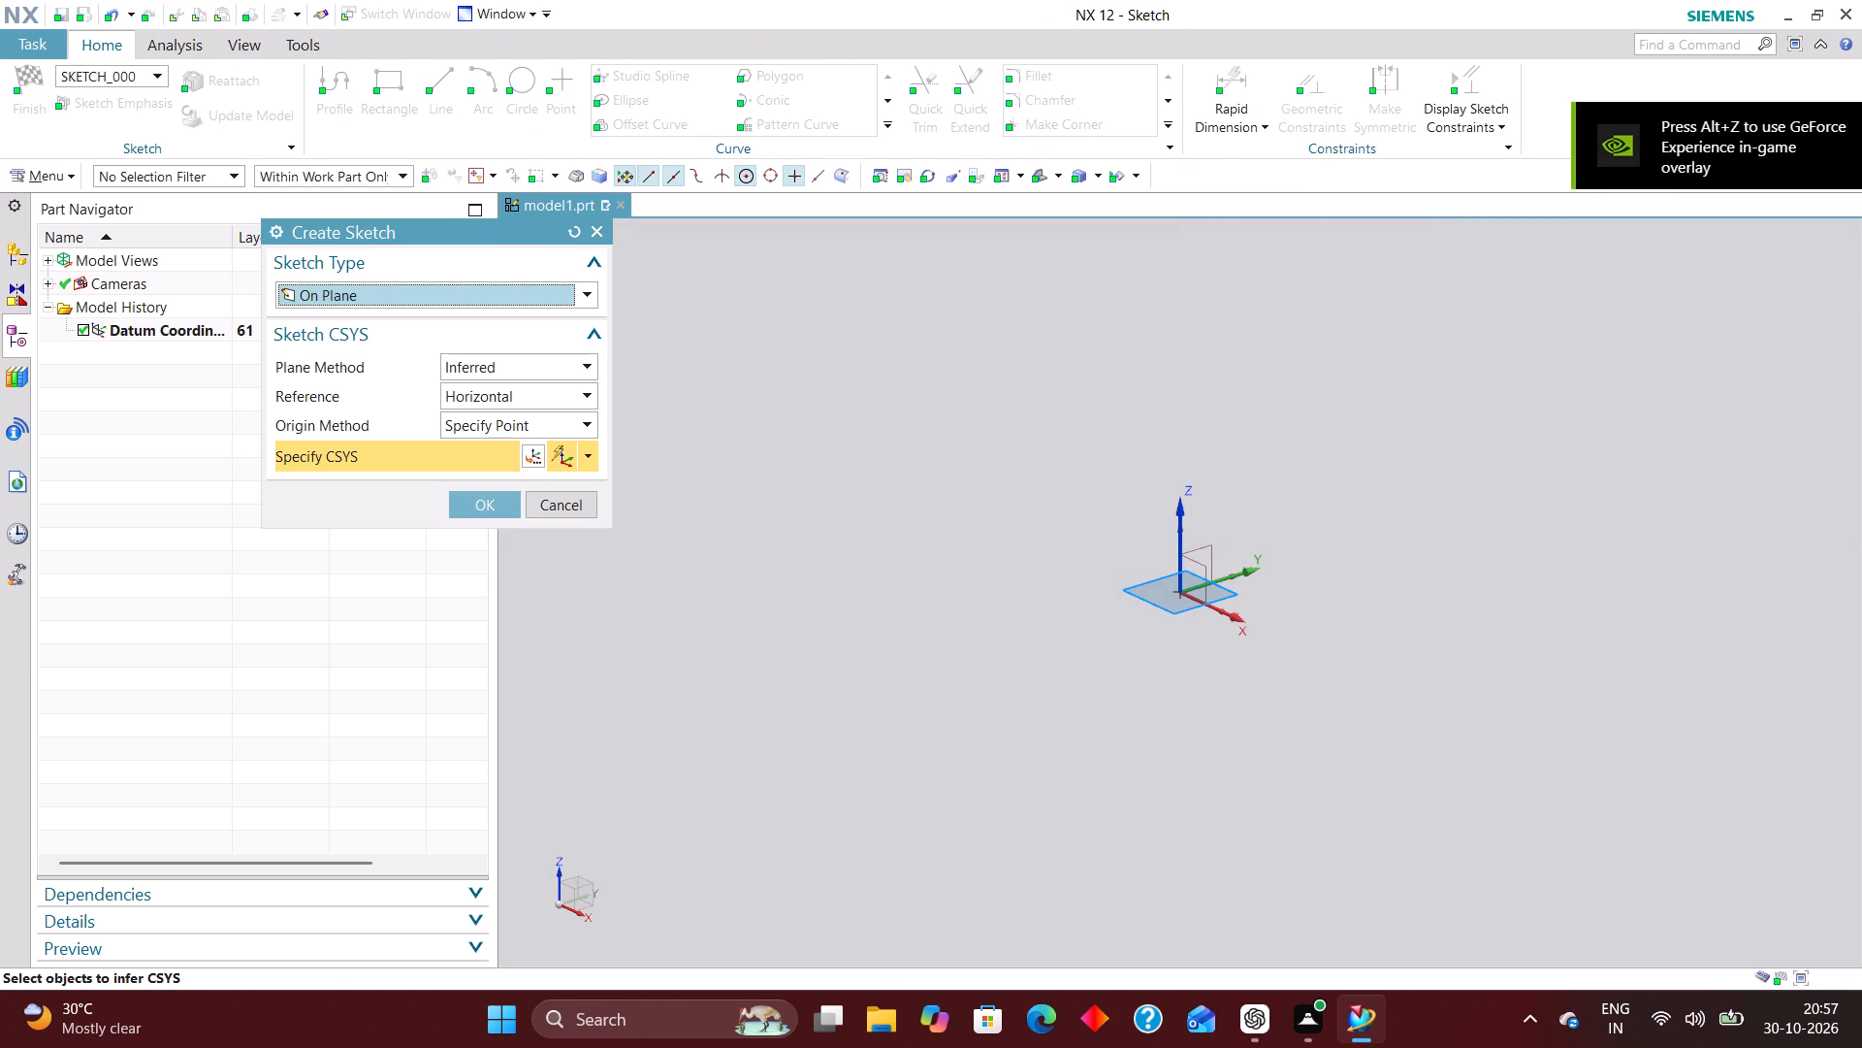
left_click(1230, 599)
left_click(490, 507)
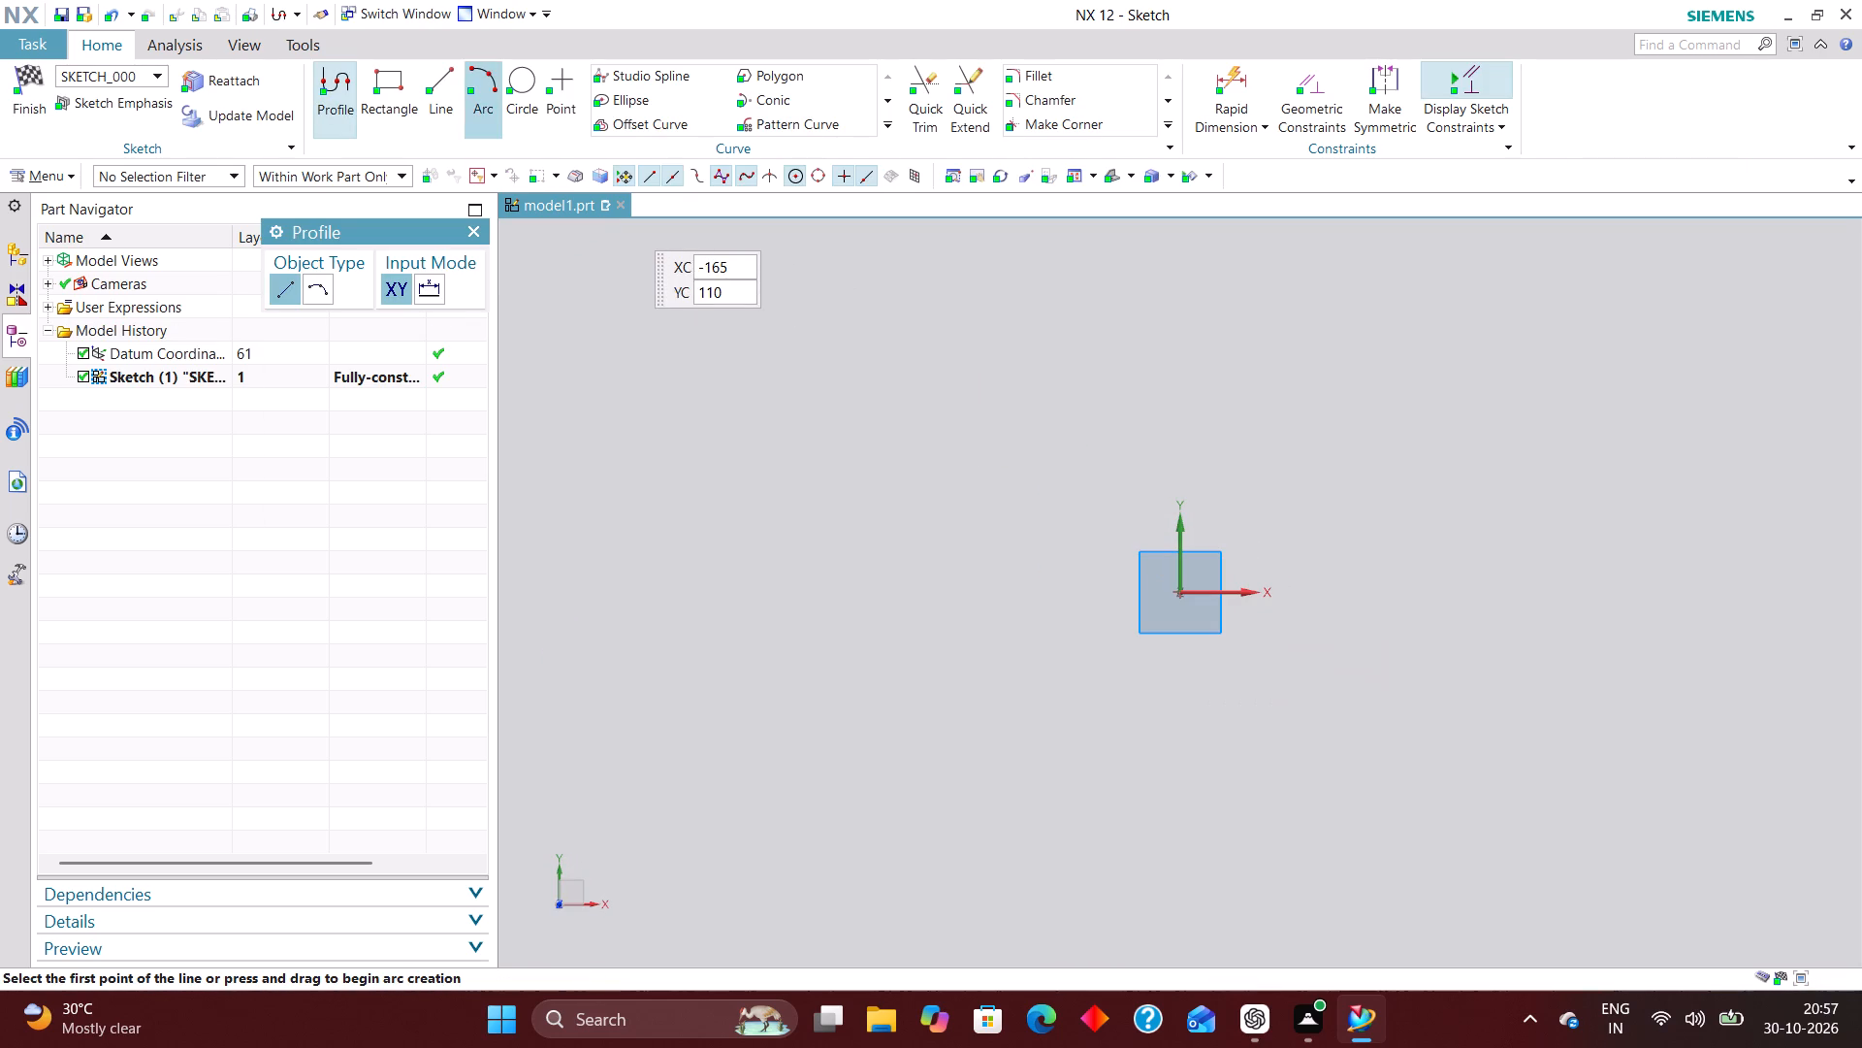
left_click(518, 67)
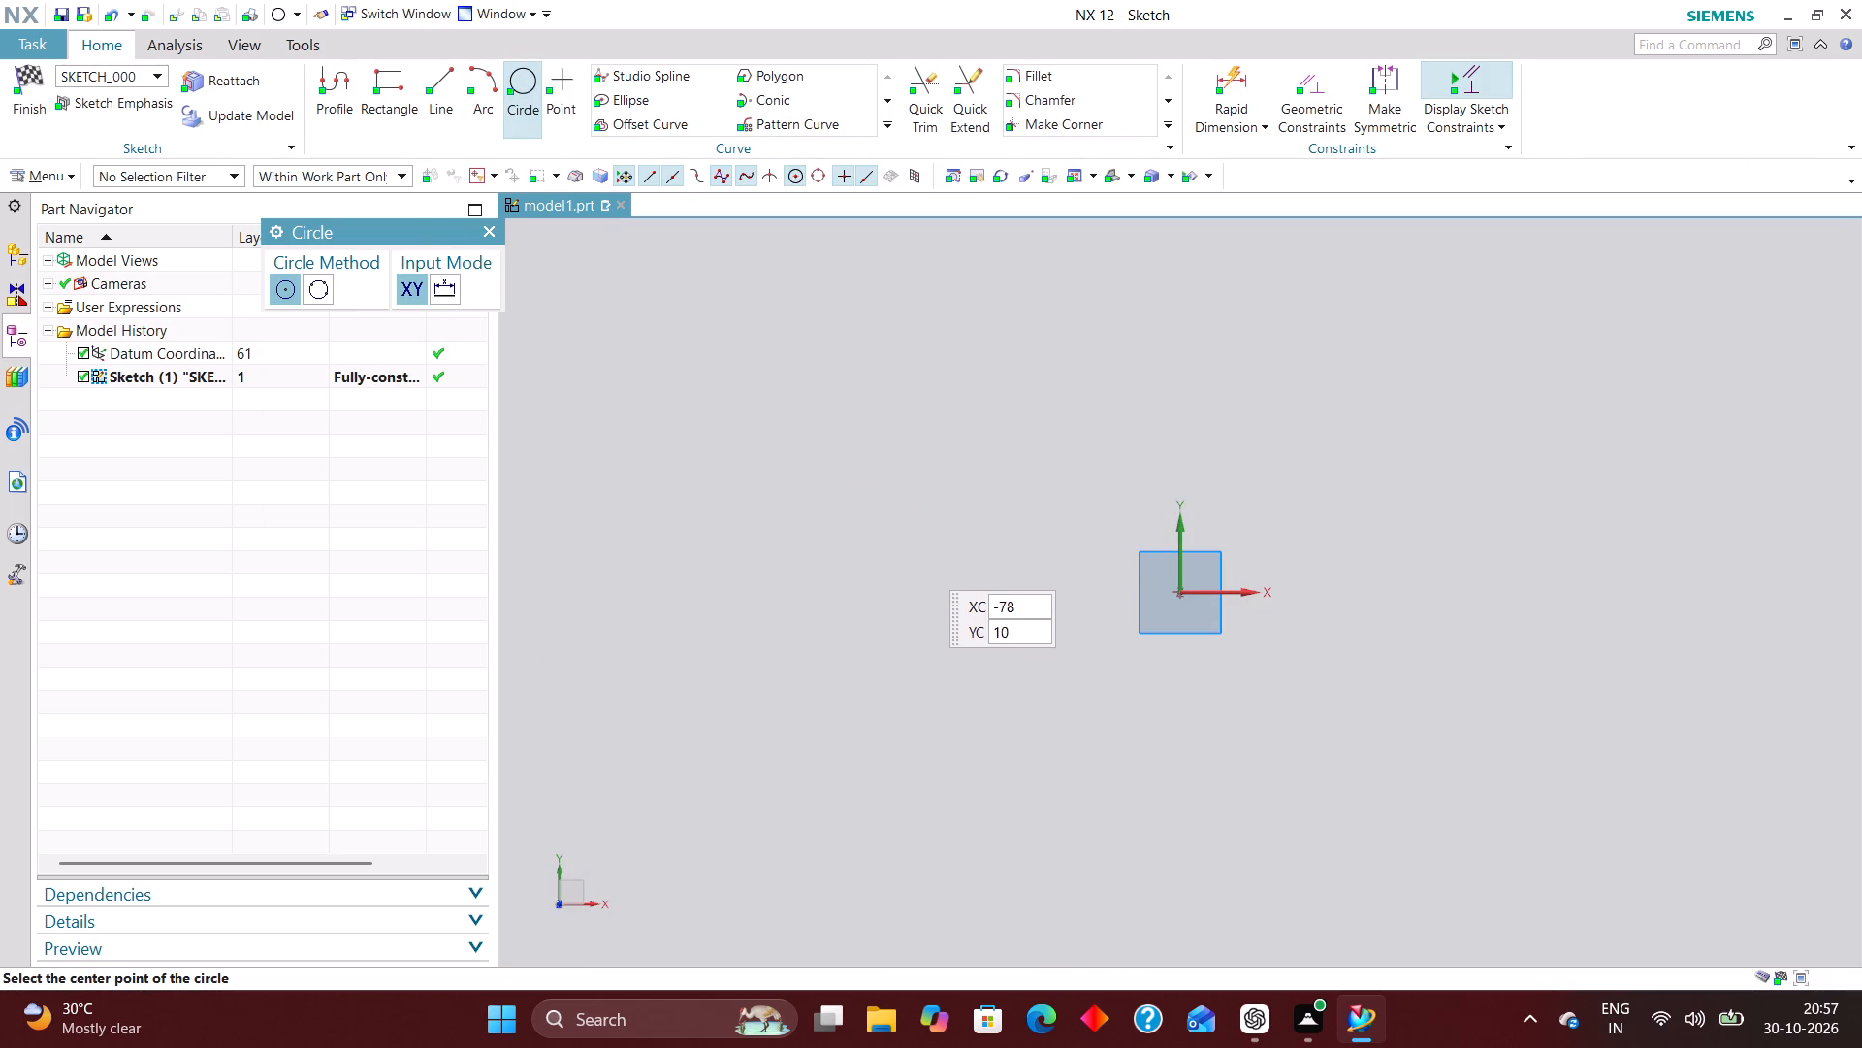
left_click(1153, 305)
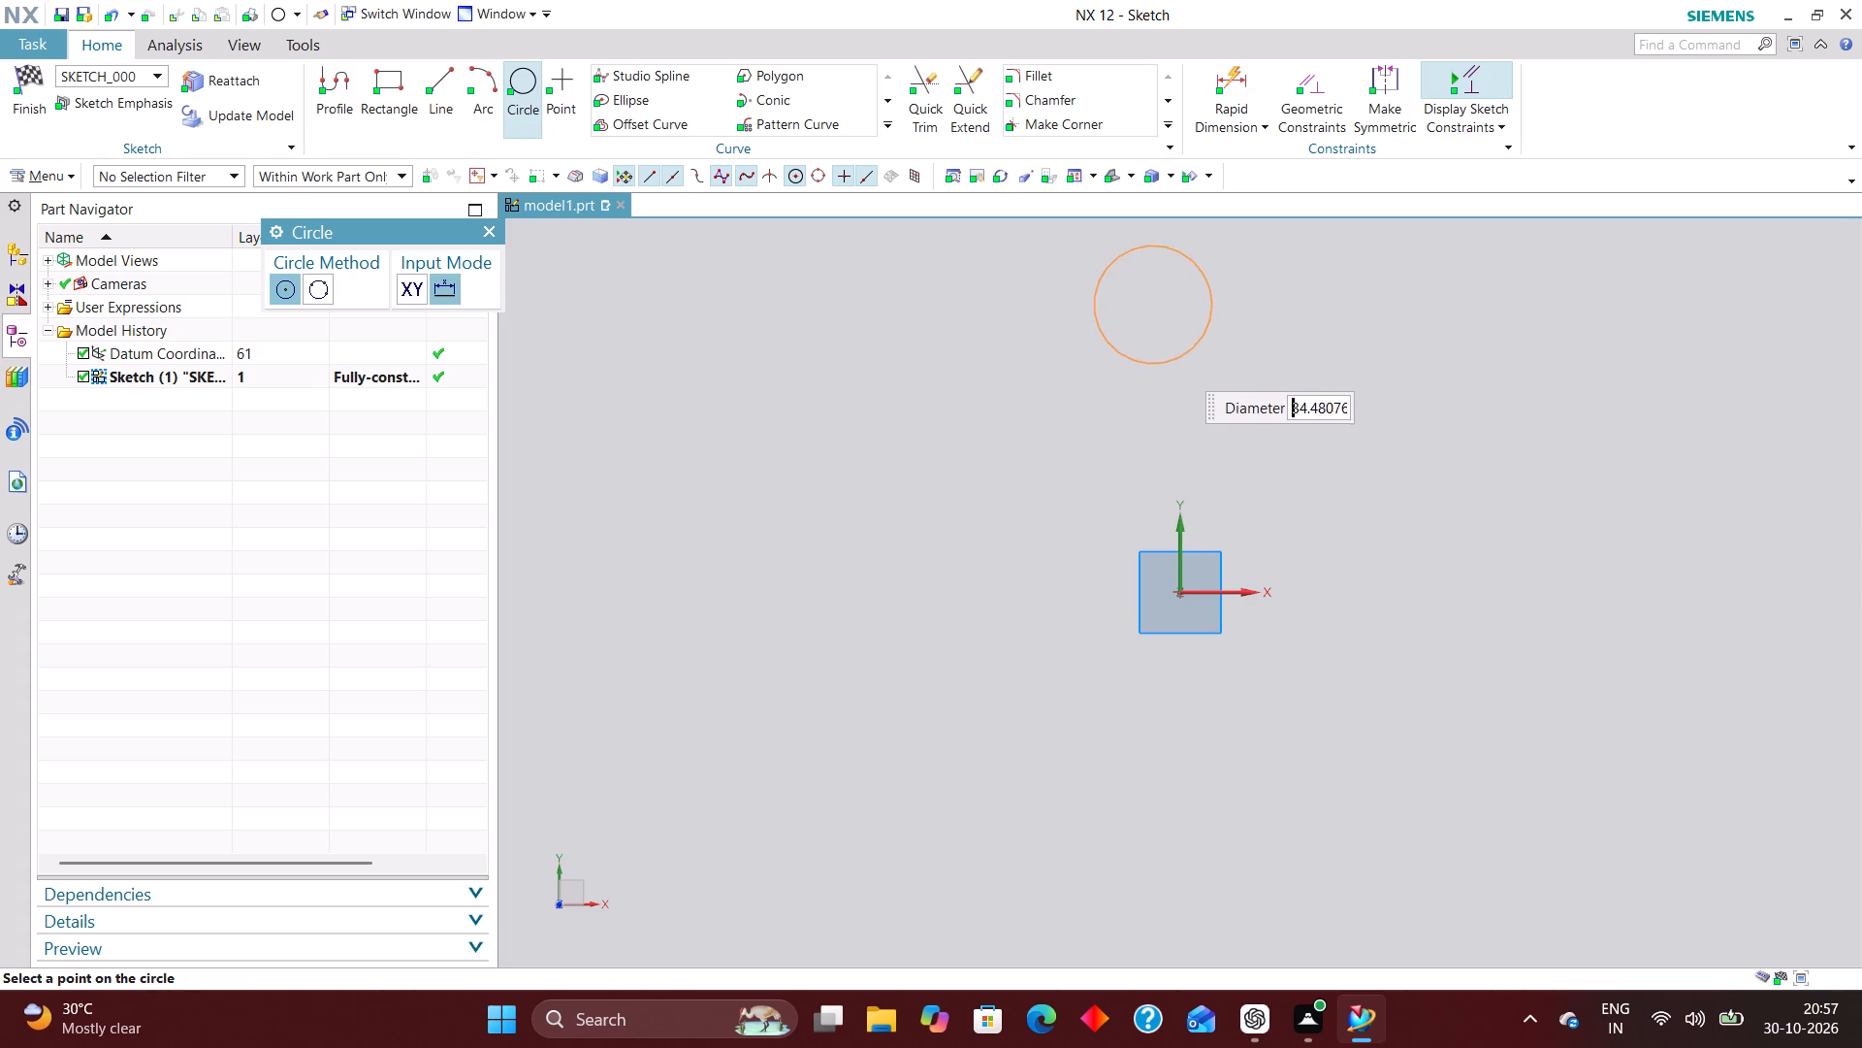
left_click(1172, 354)
left_click(28, 71)
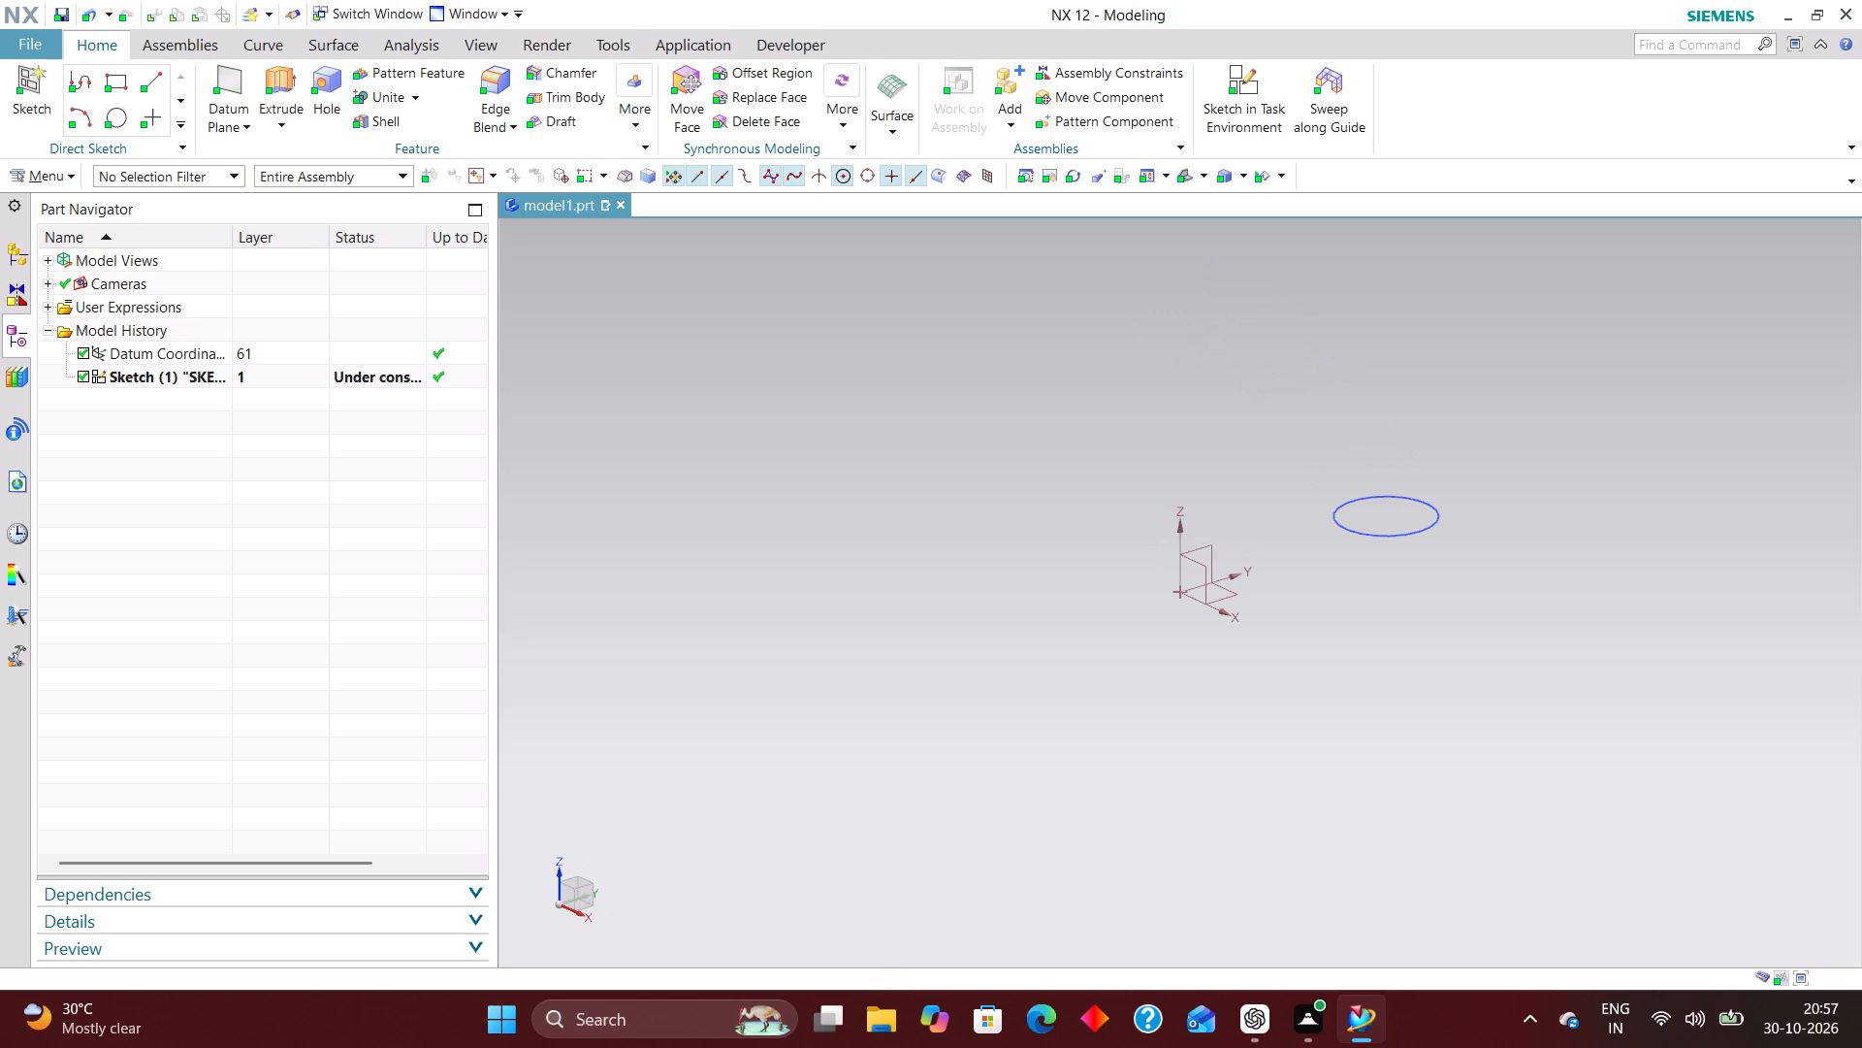
Reopen the circle's sketch for editing and move the circle to the negative X side of the origin, slightly above the X axis.
left_click(306, 370)
right_click(321, 375)
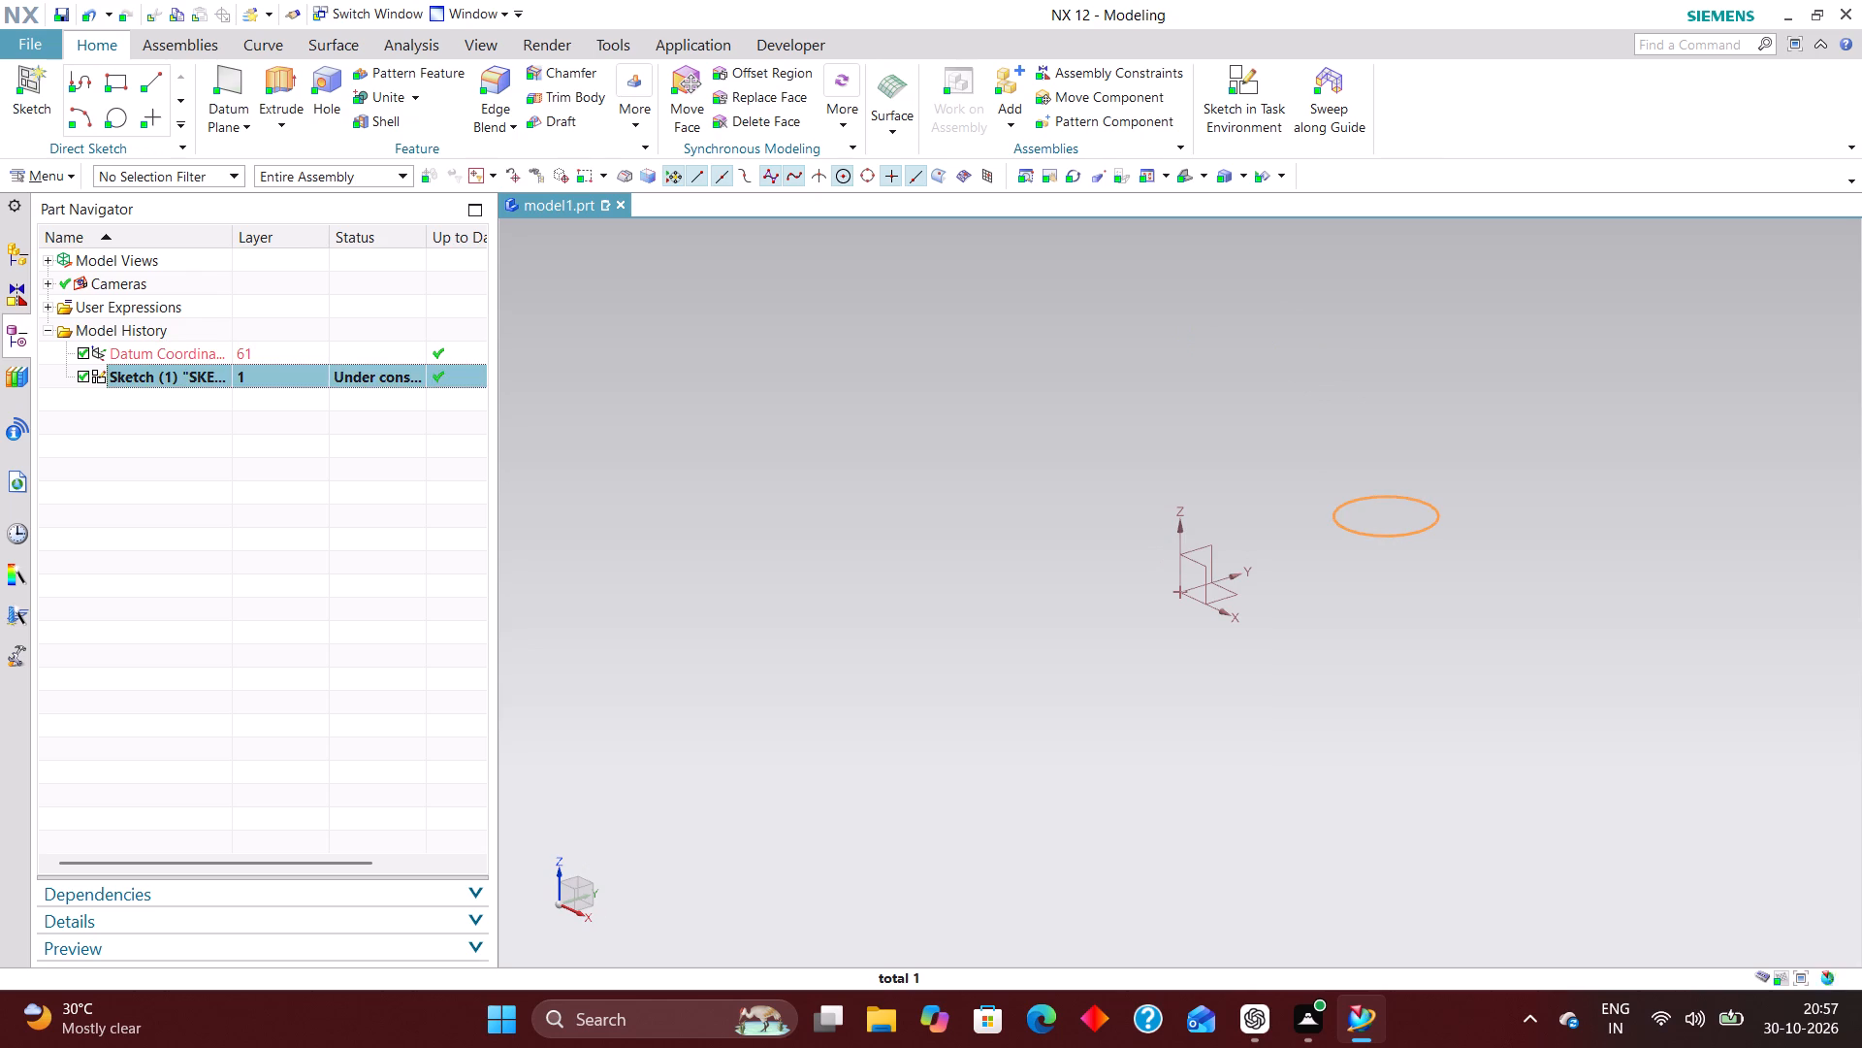
left_click(416, 489)
scroll(1312, 526, "down", 5)
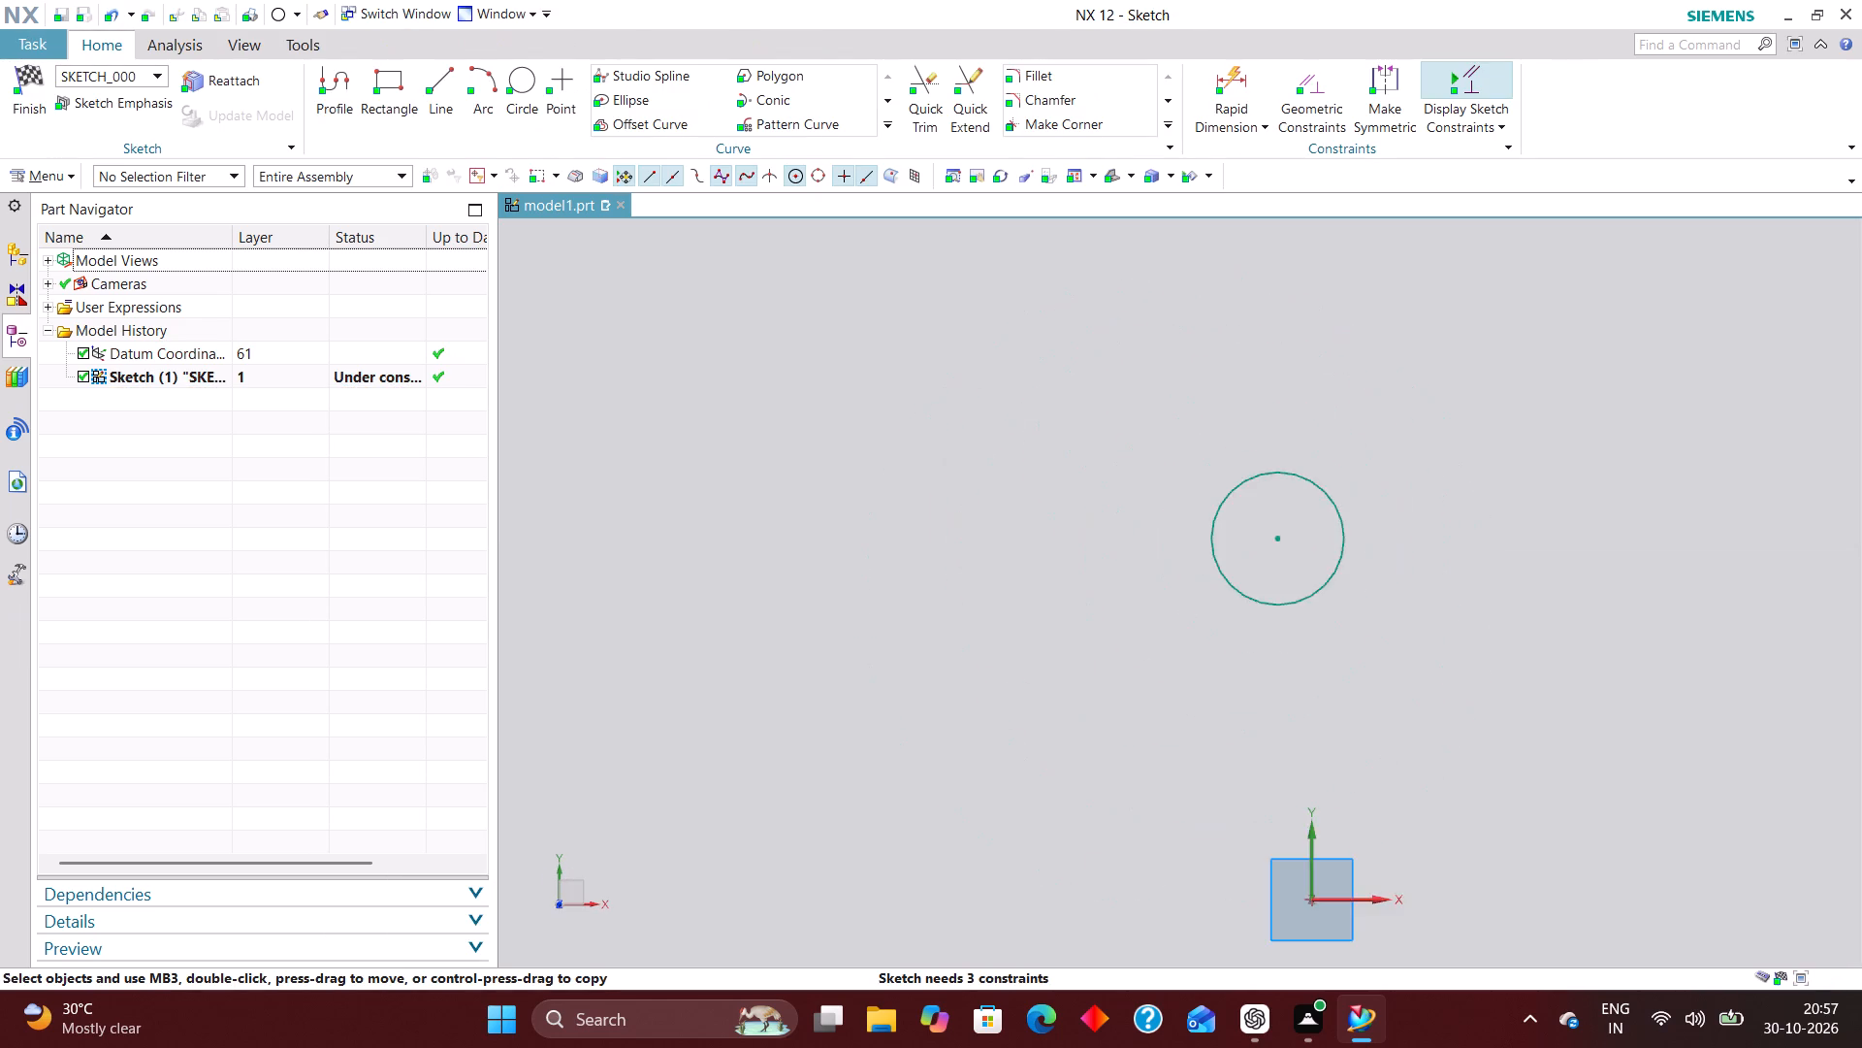
scroll(1297, 518, "down", 5)
scroll(1321, 558, "up", 4)
left_click_drag(1232, 482, 967, 789)
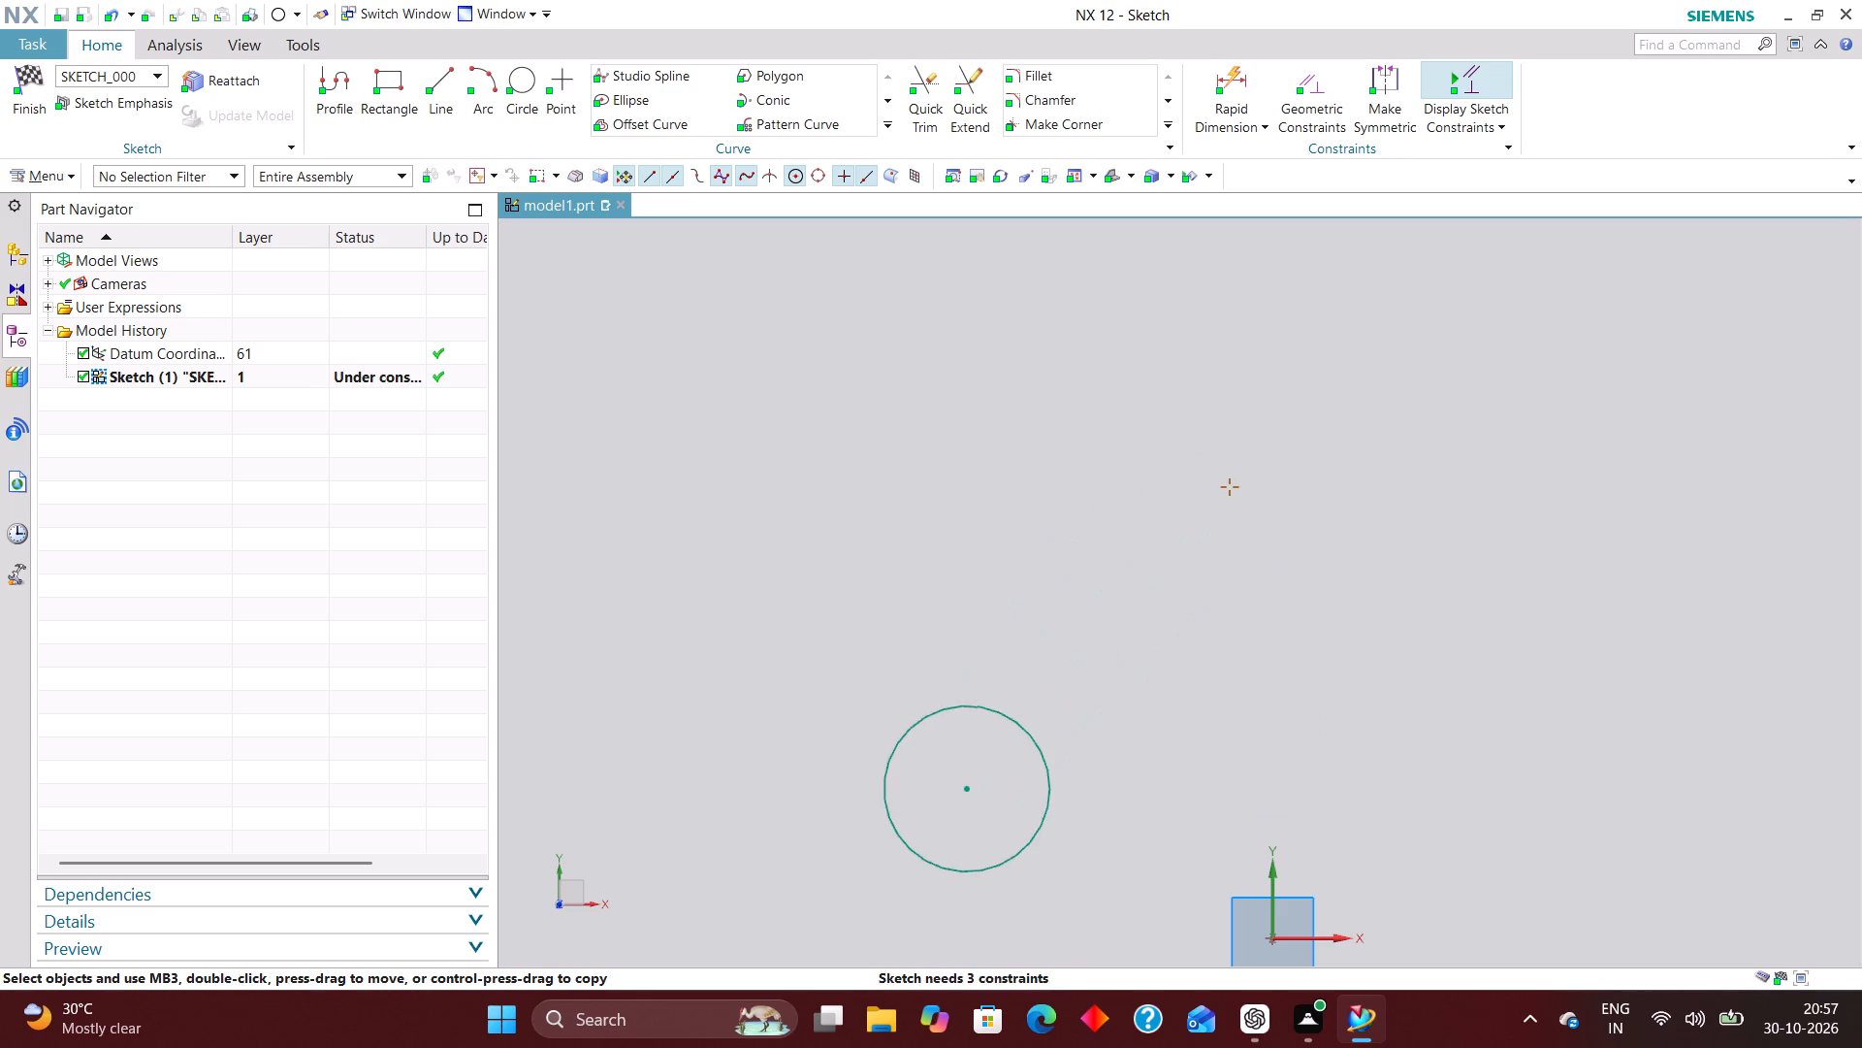
scroll(1096, 475, "down", 4)
scroll(1172, 594, "up", 3)
left_click_drag(923, 613, 916, 693)
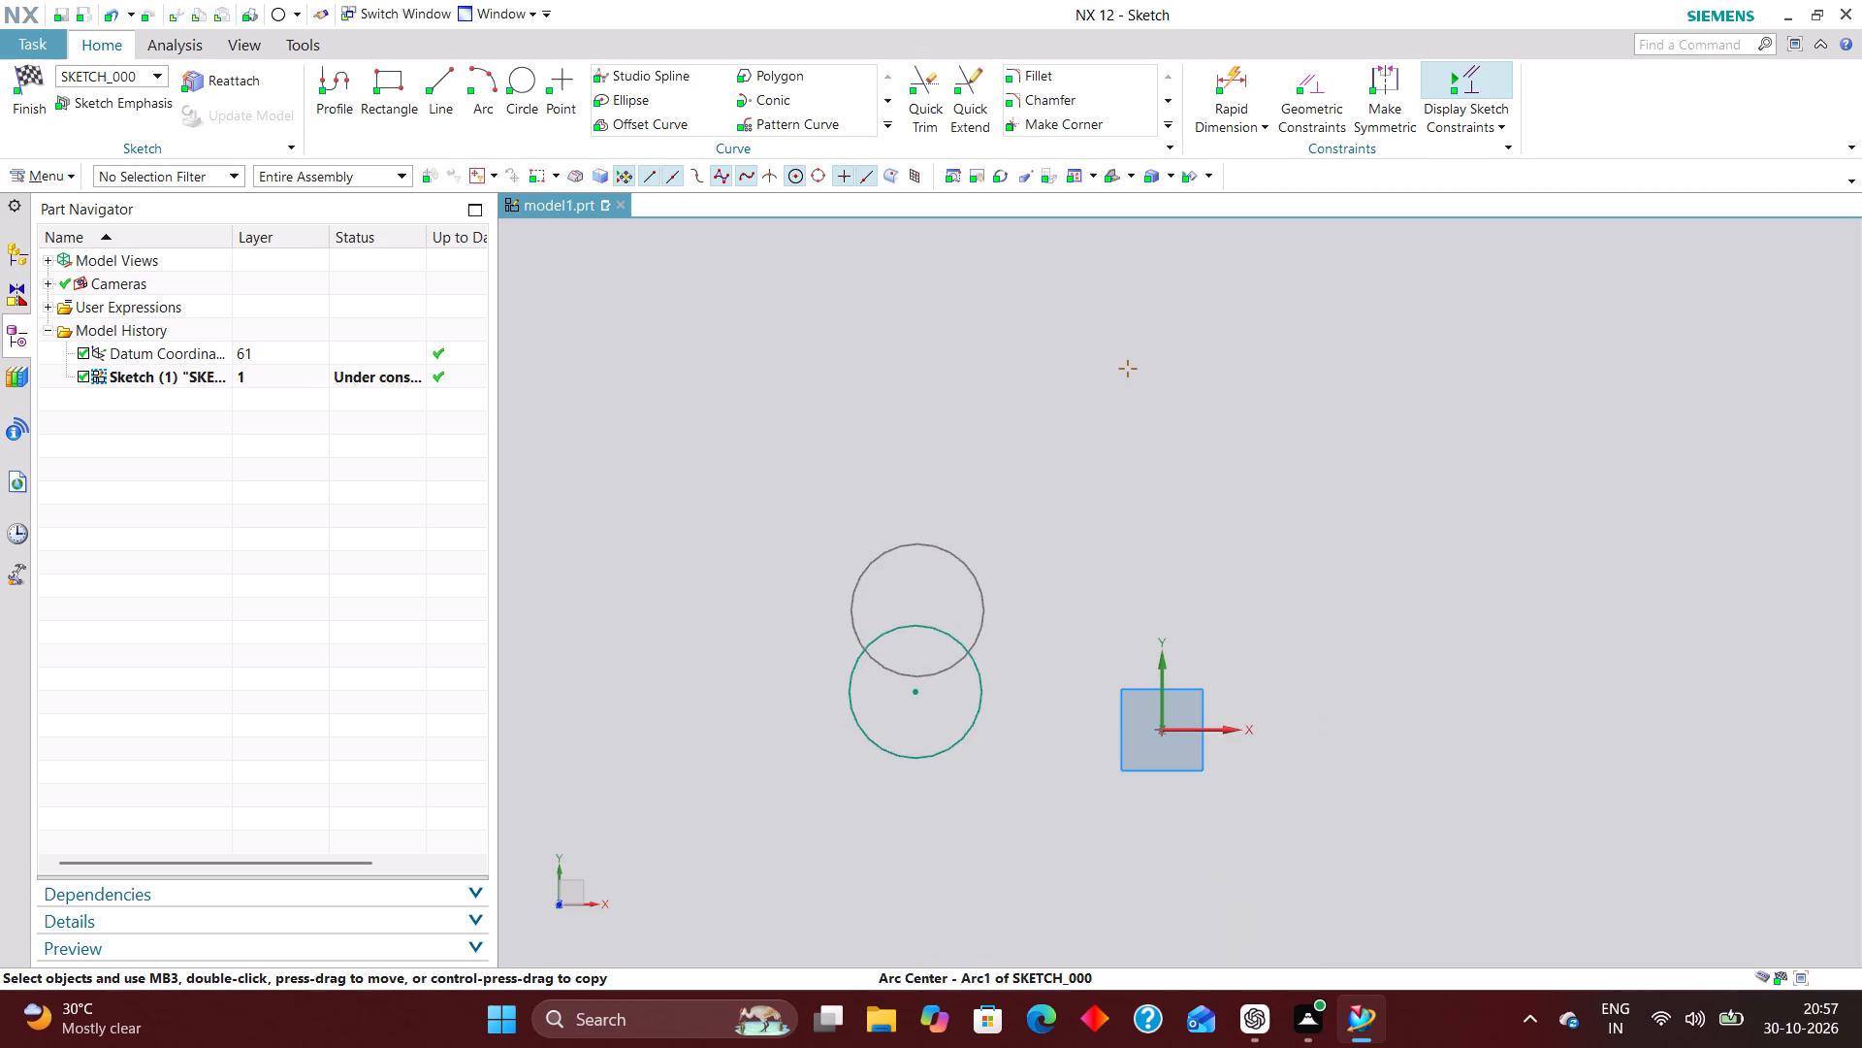
left_click_drag(916, 693, 917, 695)
Apply a geometric constraint placing the circle's centre point on the X axis.
left_click(1332, 80)
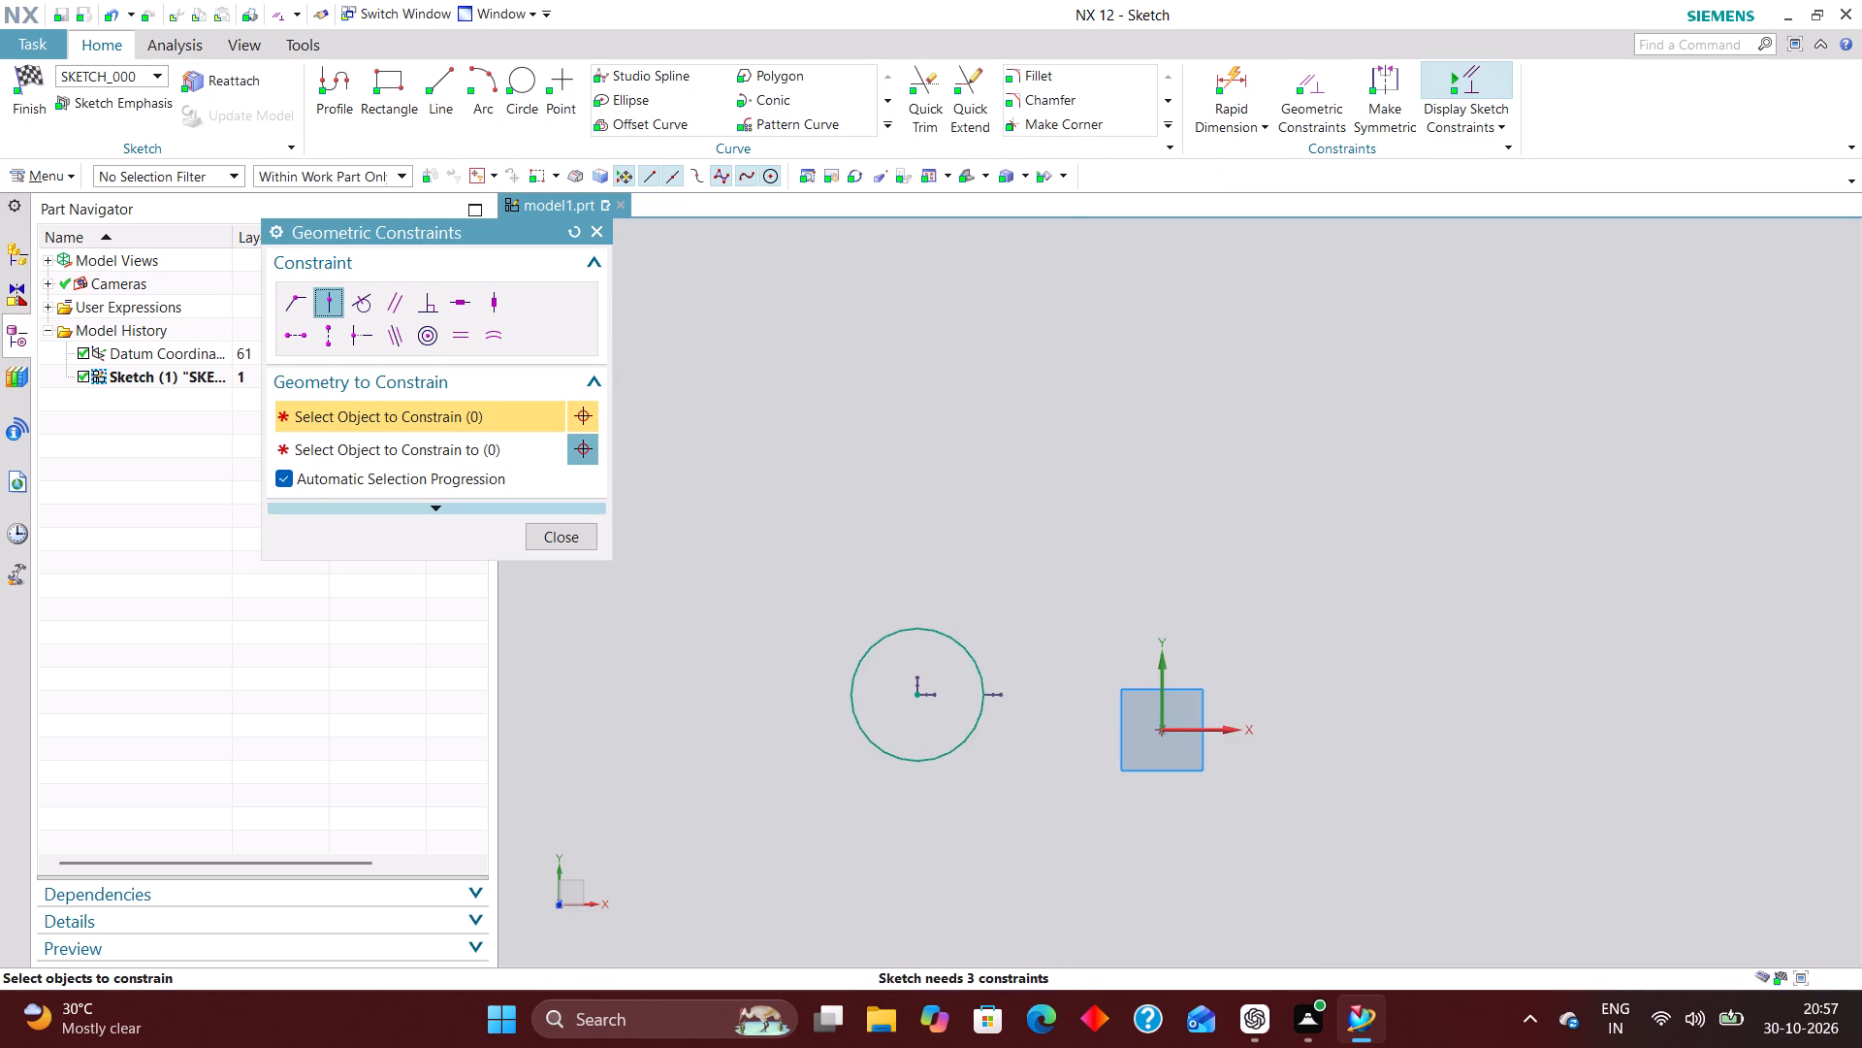
left_click(911, 688)
left_click(1216, 726)
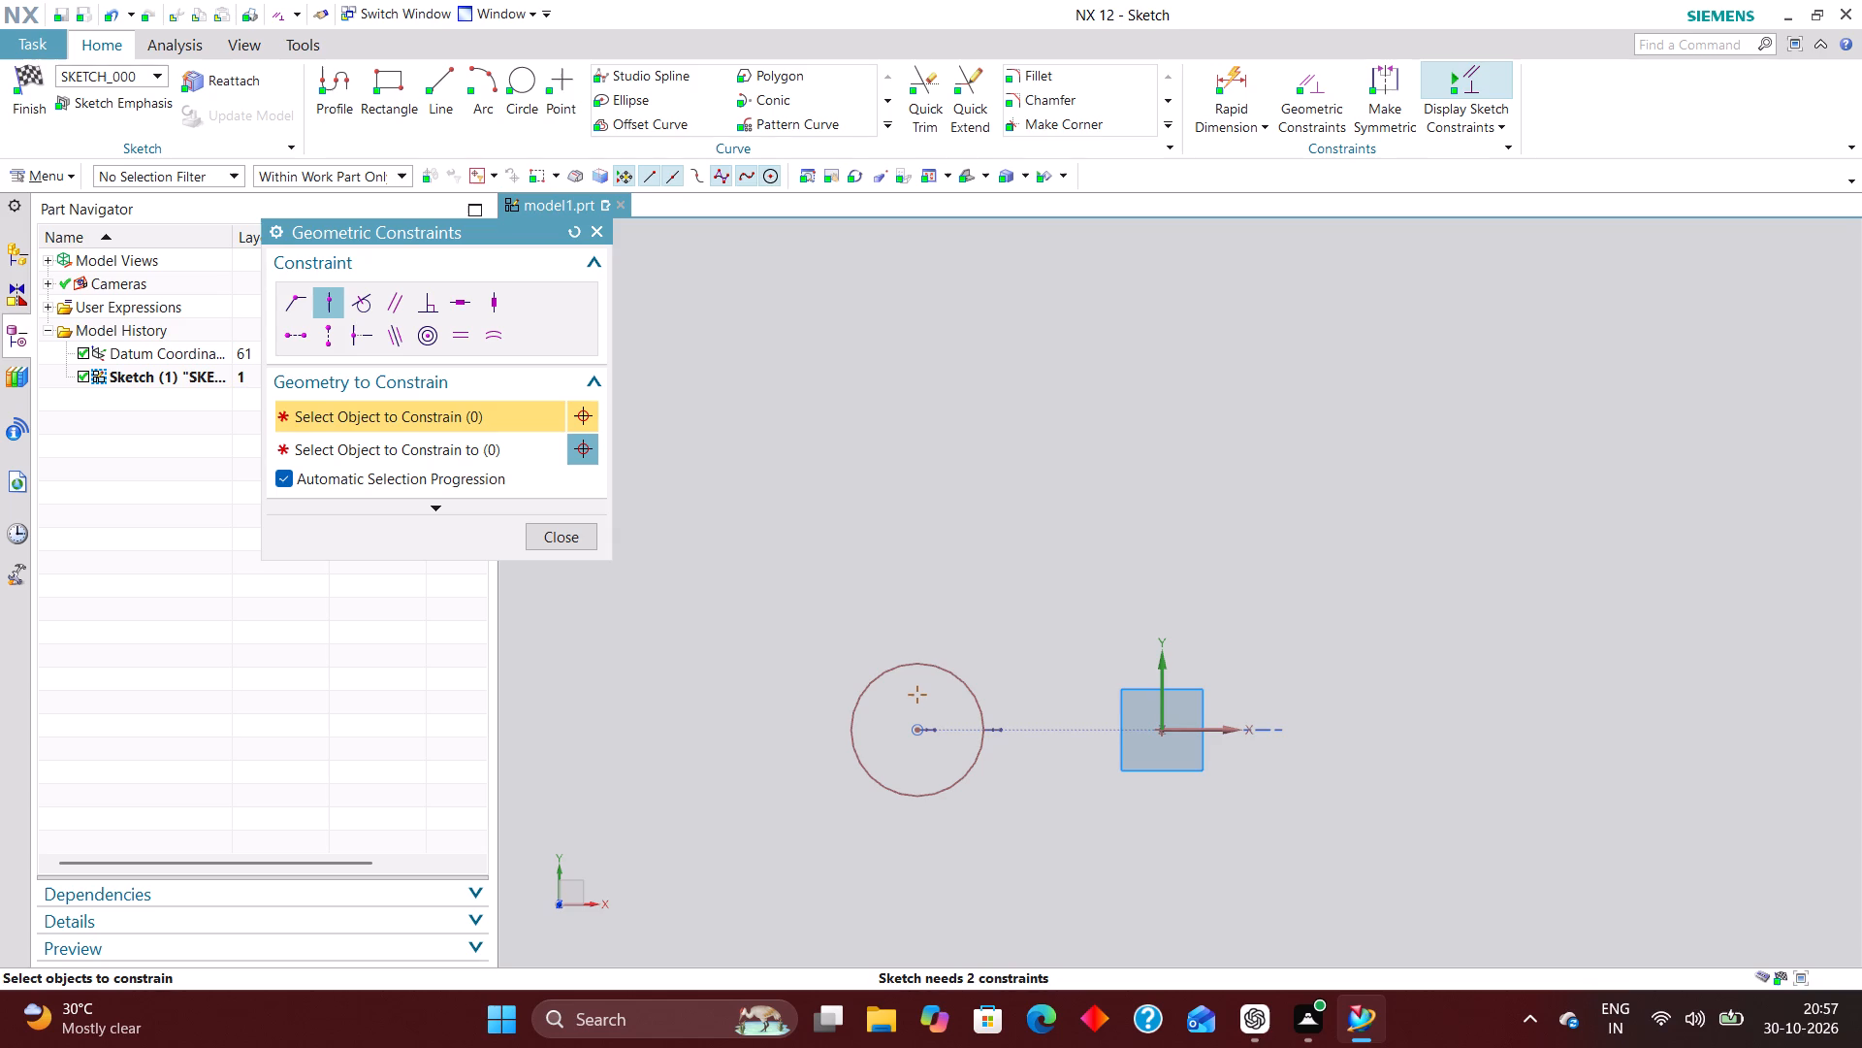
left_click(602, 230)
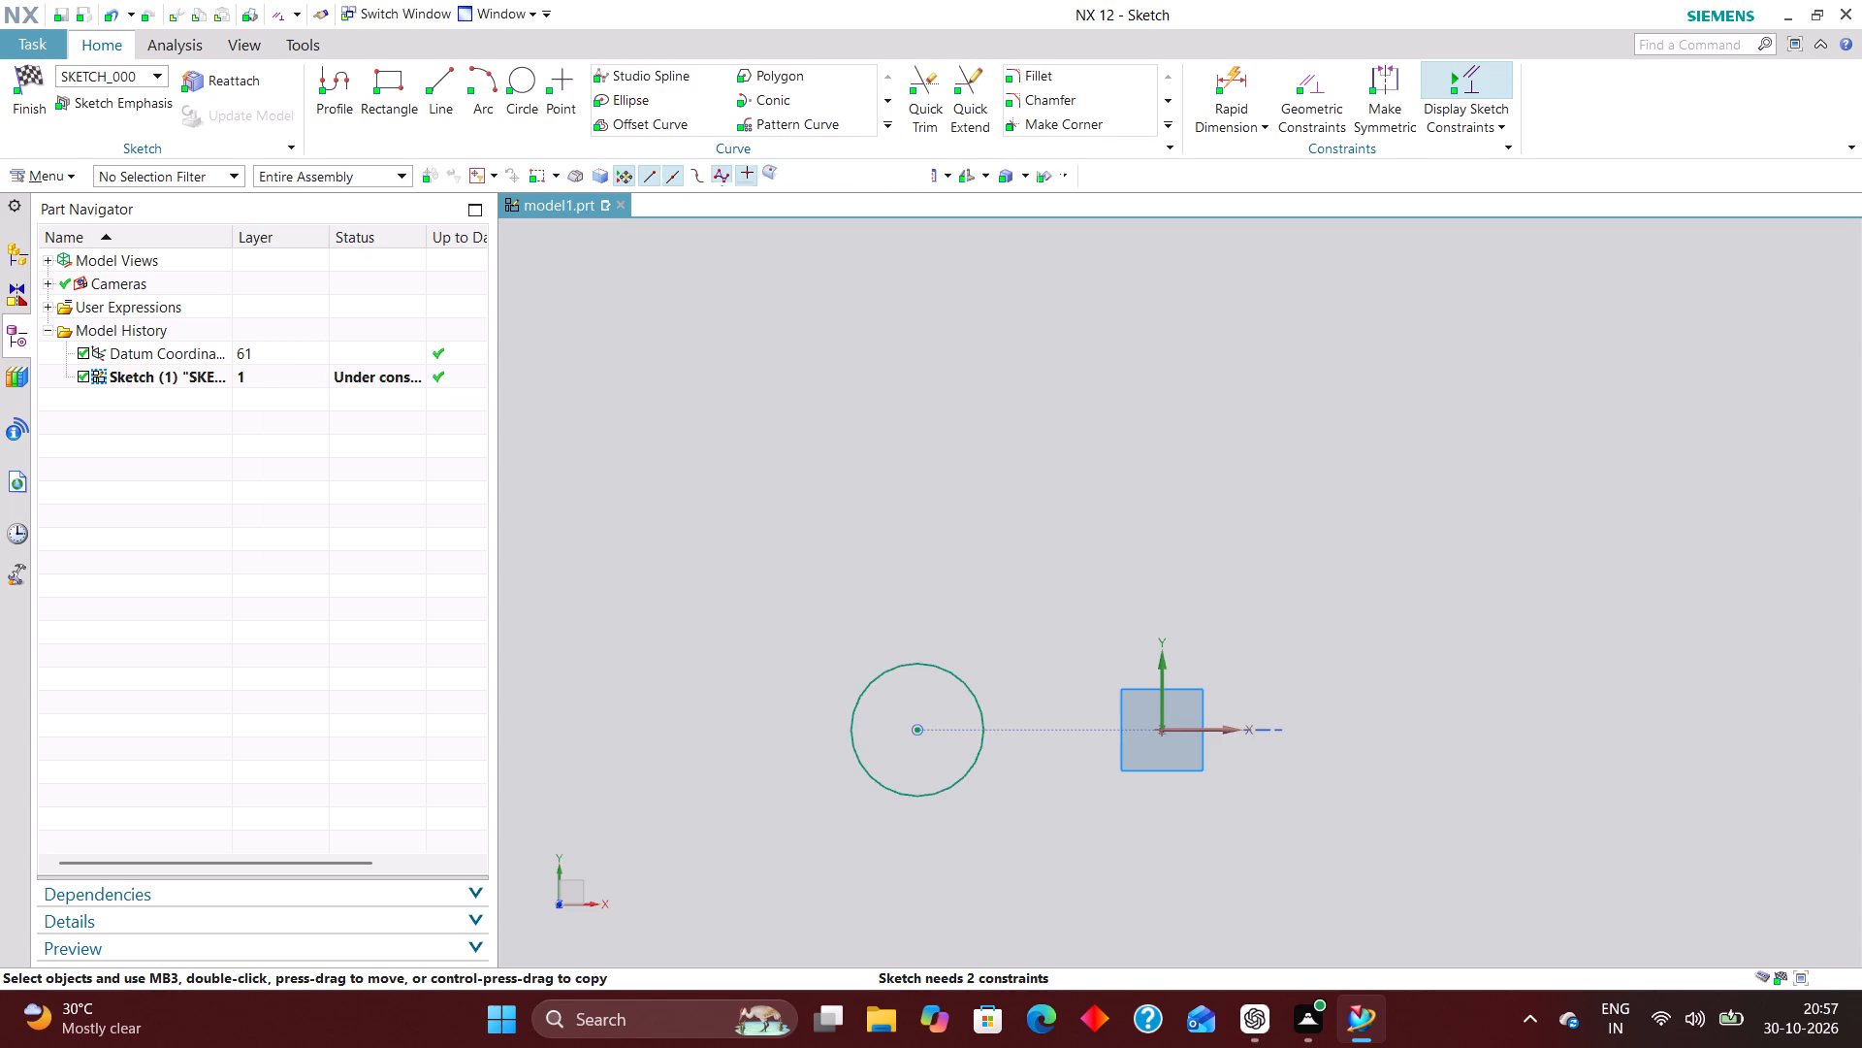
Add a diametral dimension to the circle and set it to 54 mm.
left_click(1237, 75)
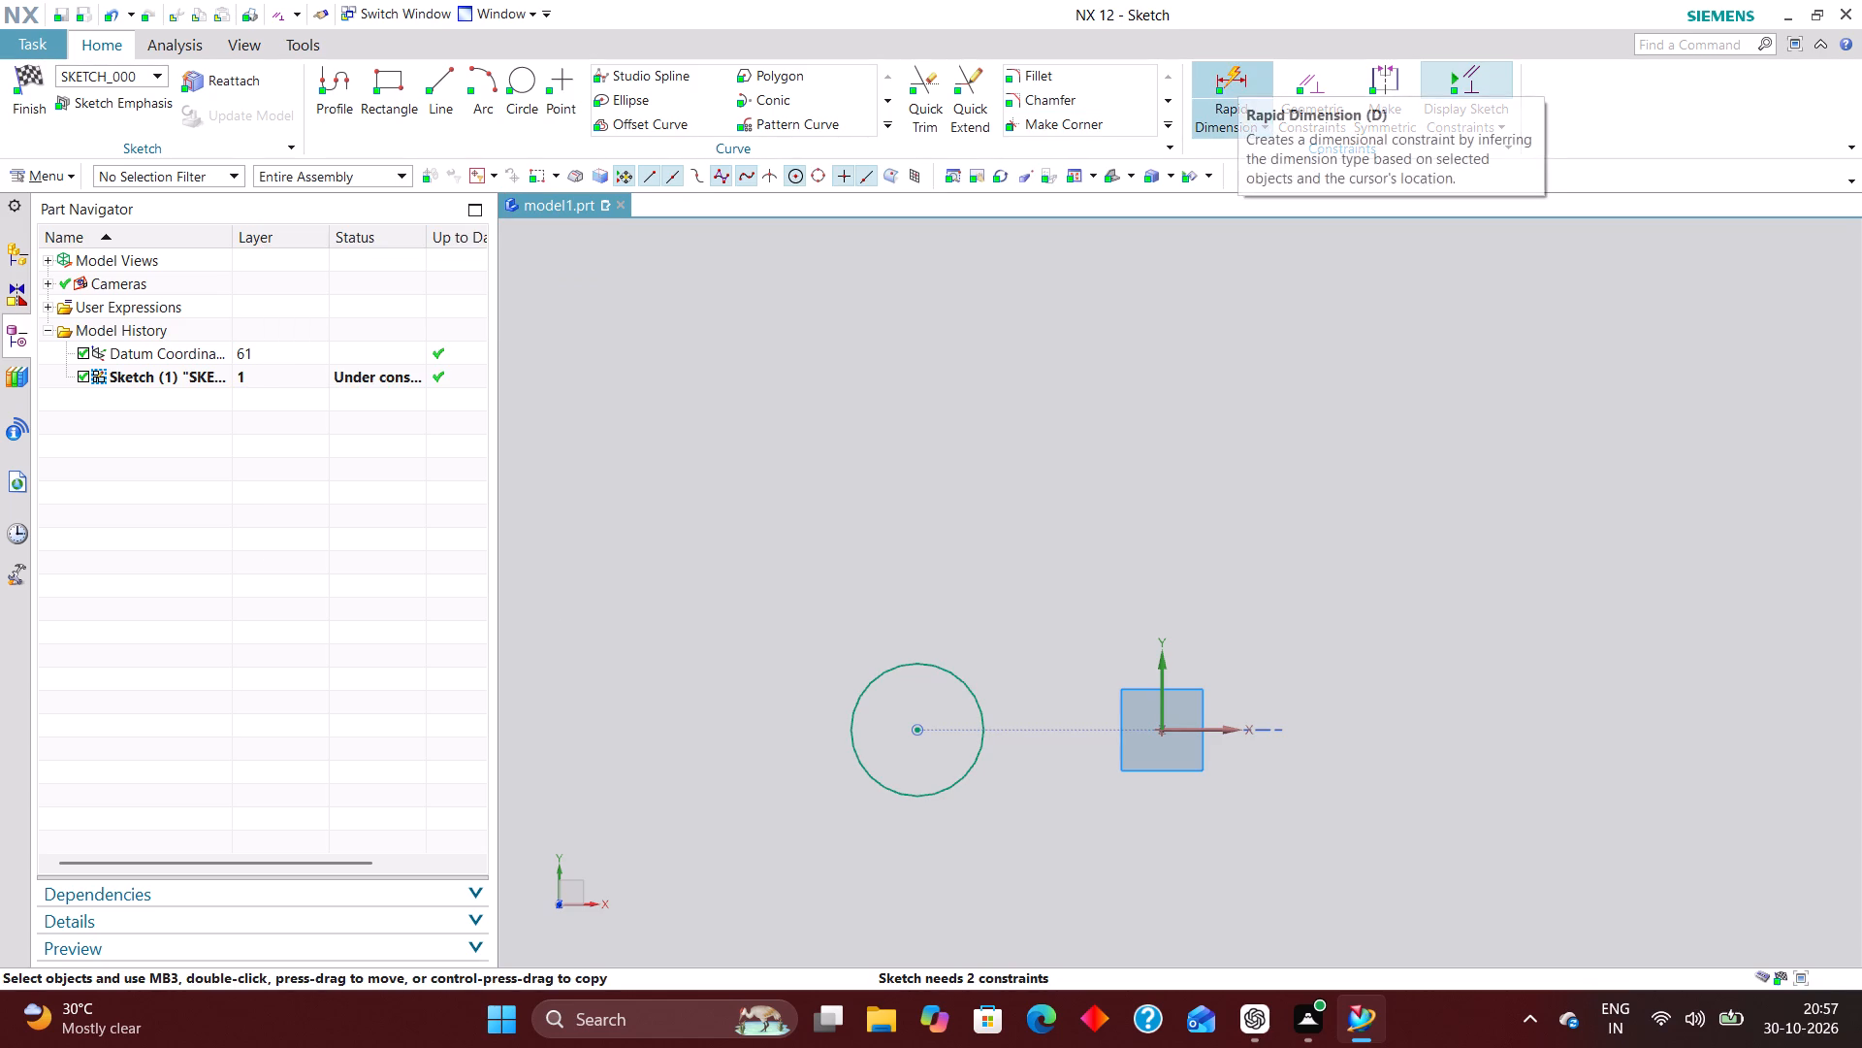
left_click(524, 508)
left_click(530, 695)
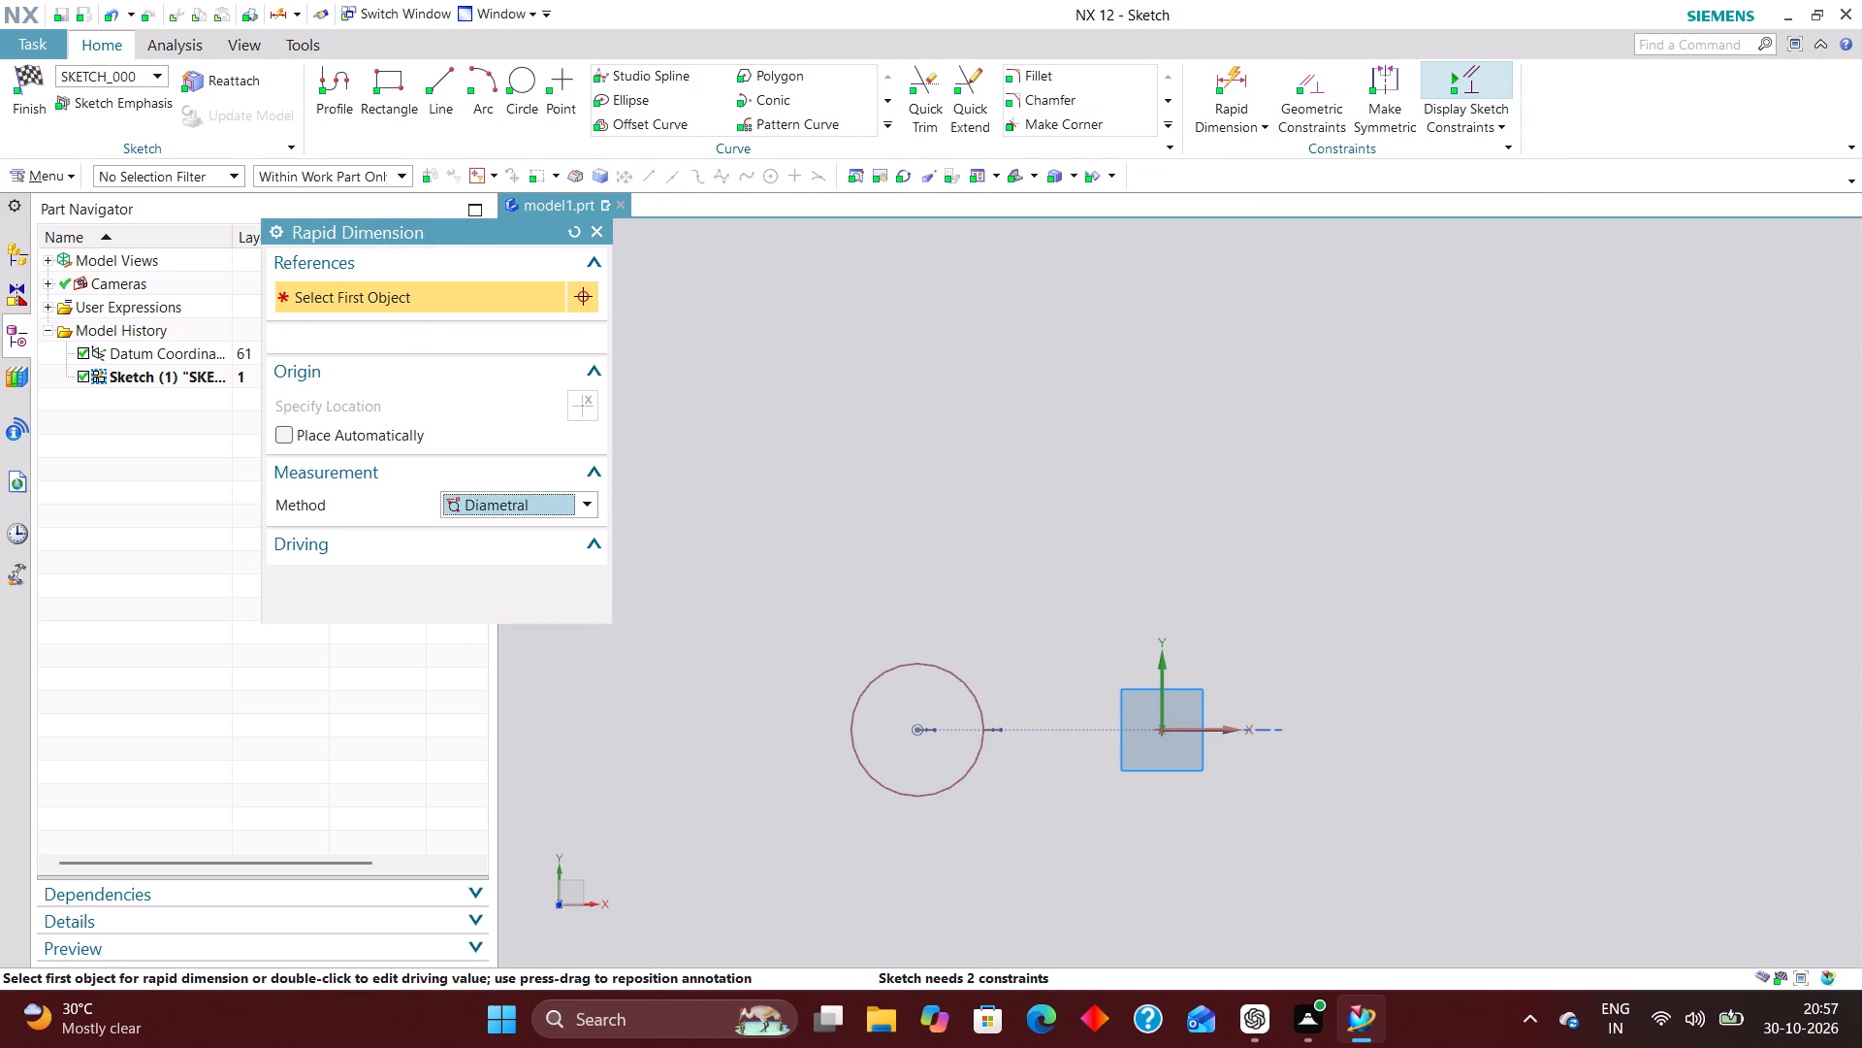
left_click(960, 676)
left_click(1006, 591)
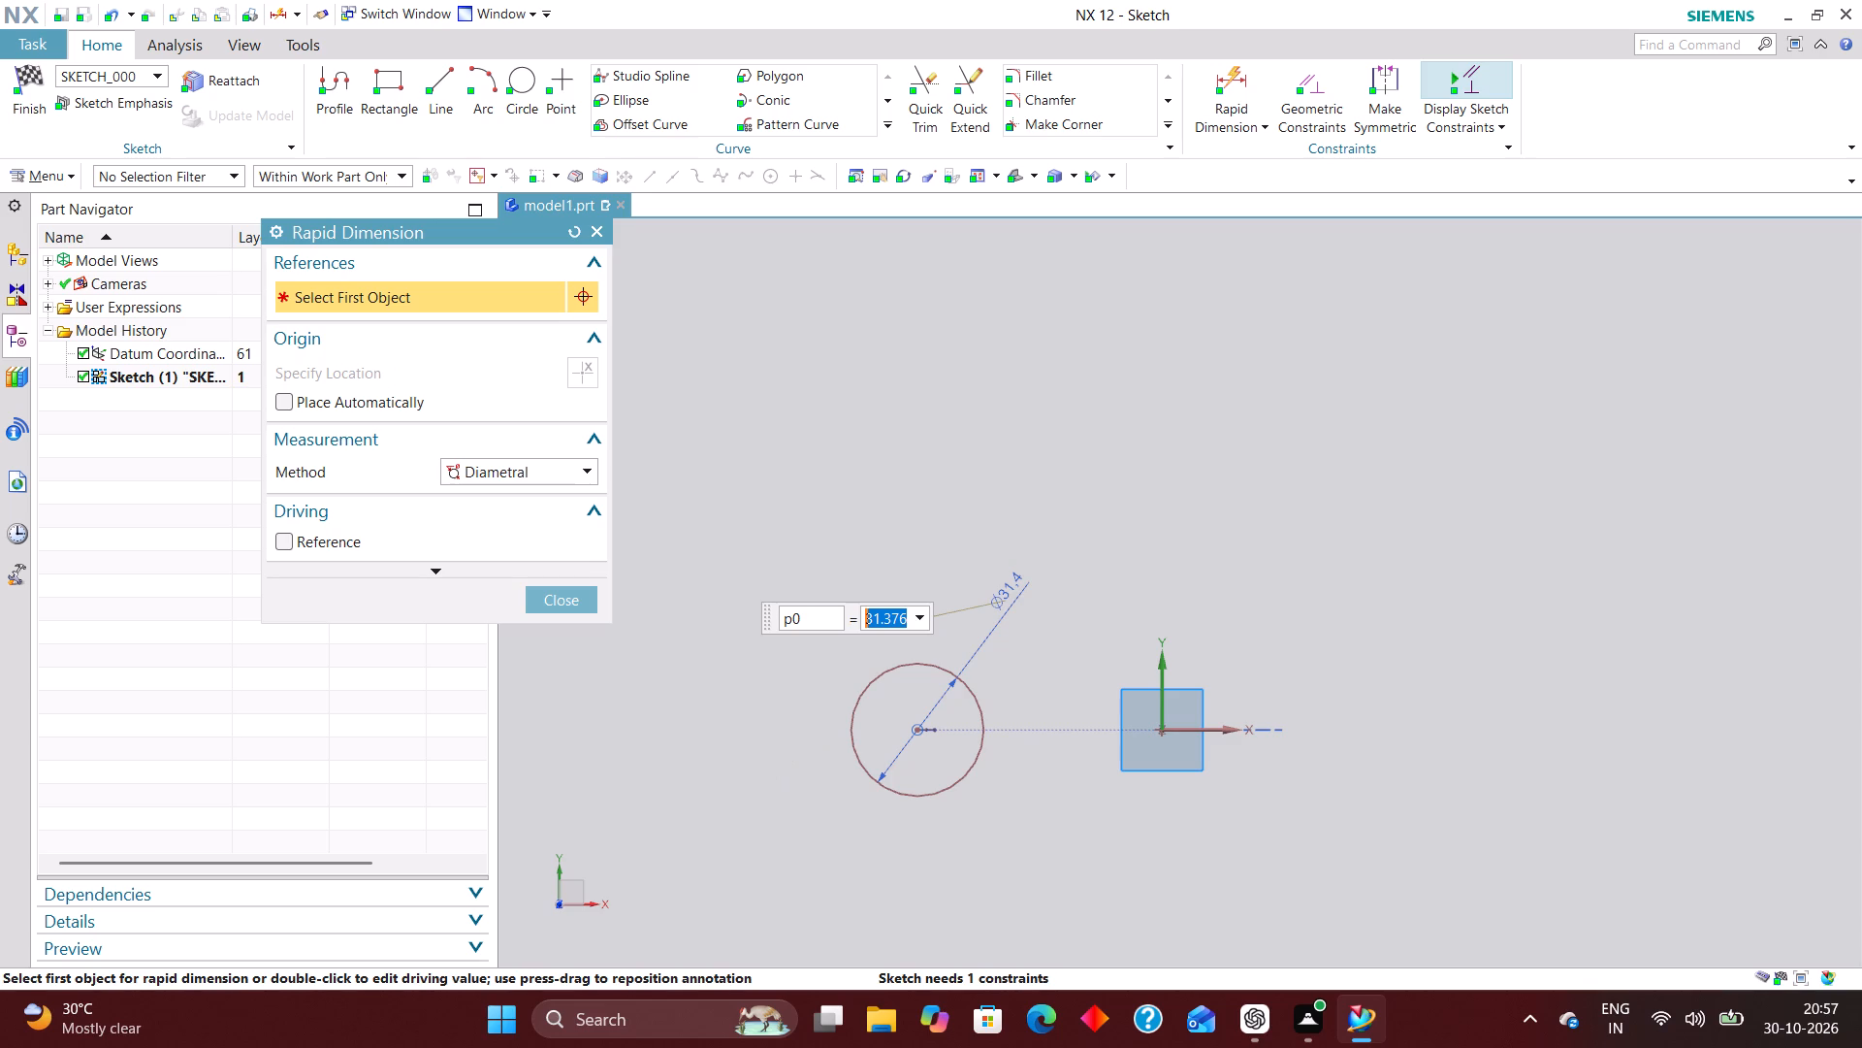
type("54")
key("Return")
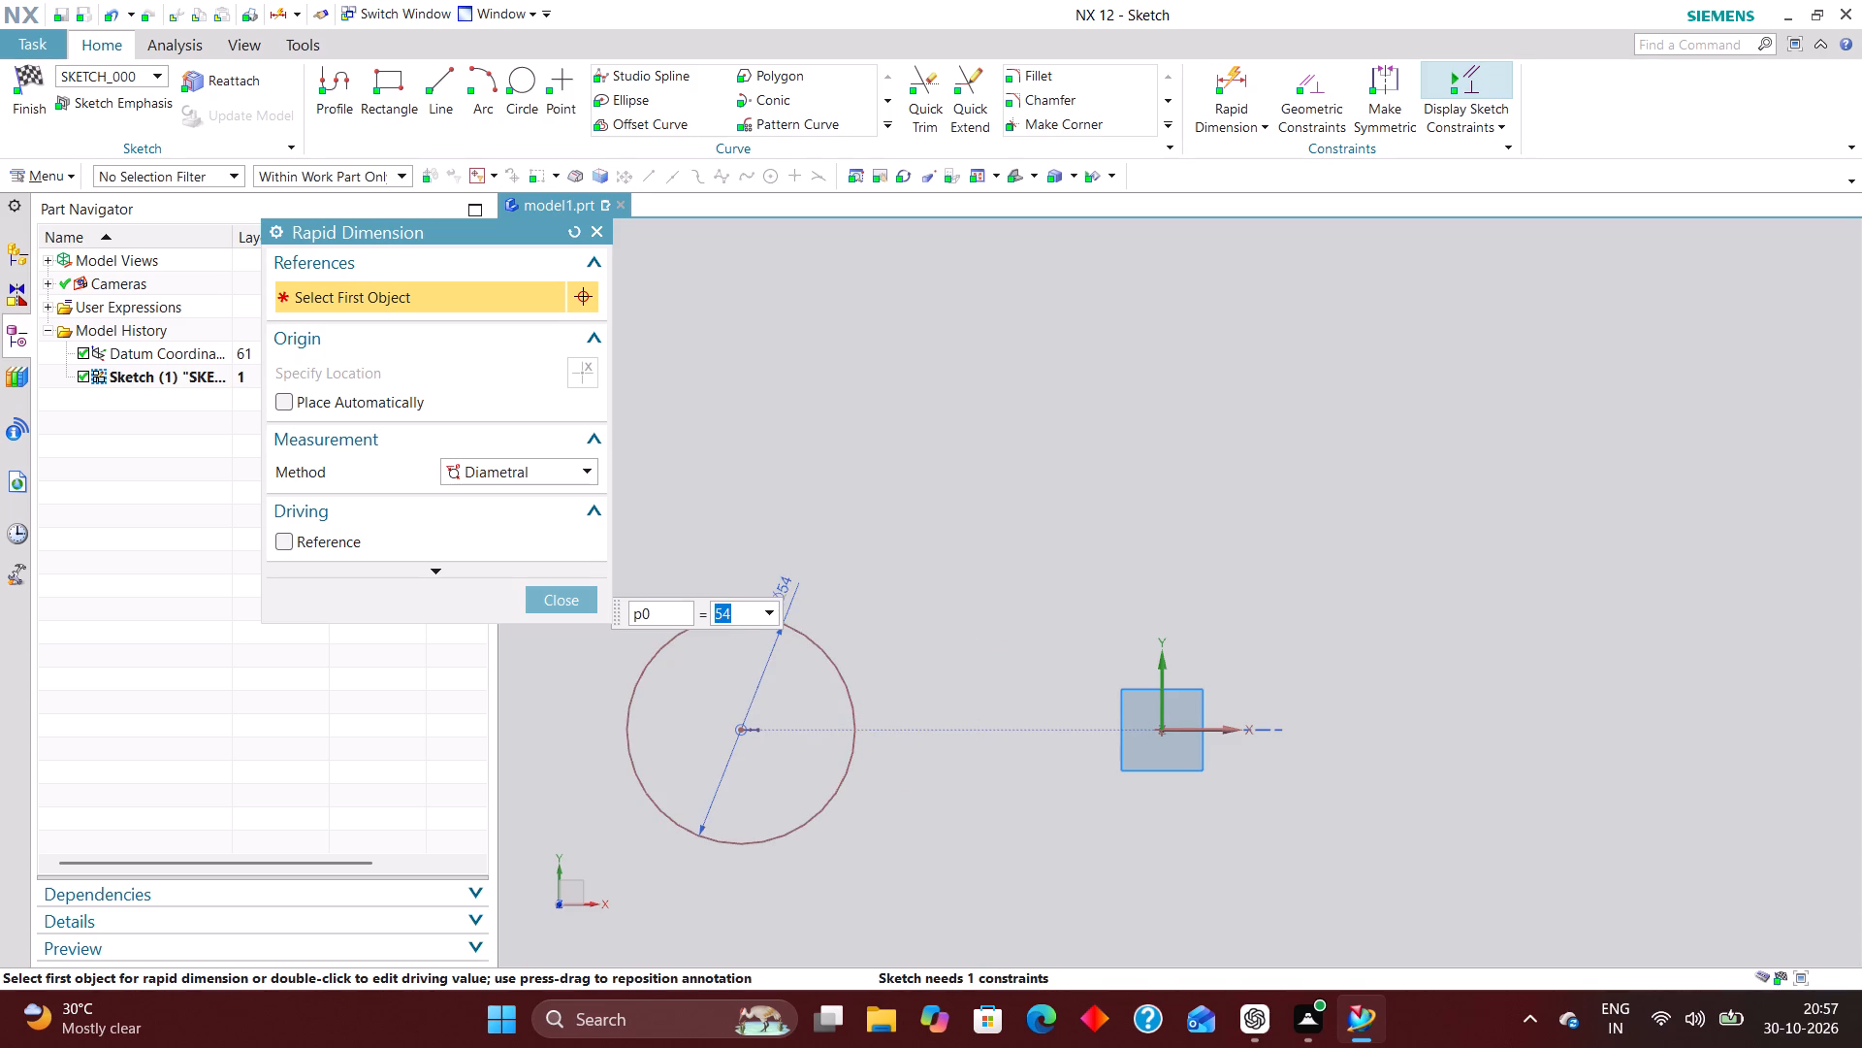
scroll(1224, 486, "down", 3)
scroll(1167, 613, "up", 1)
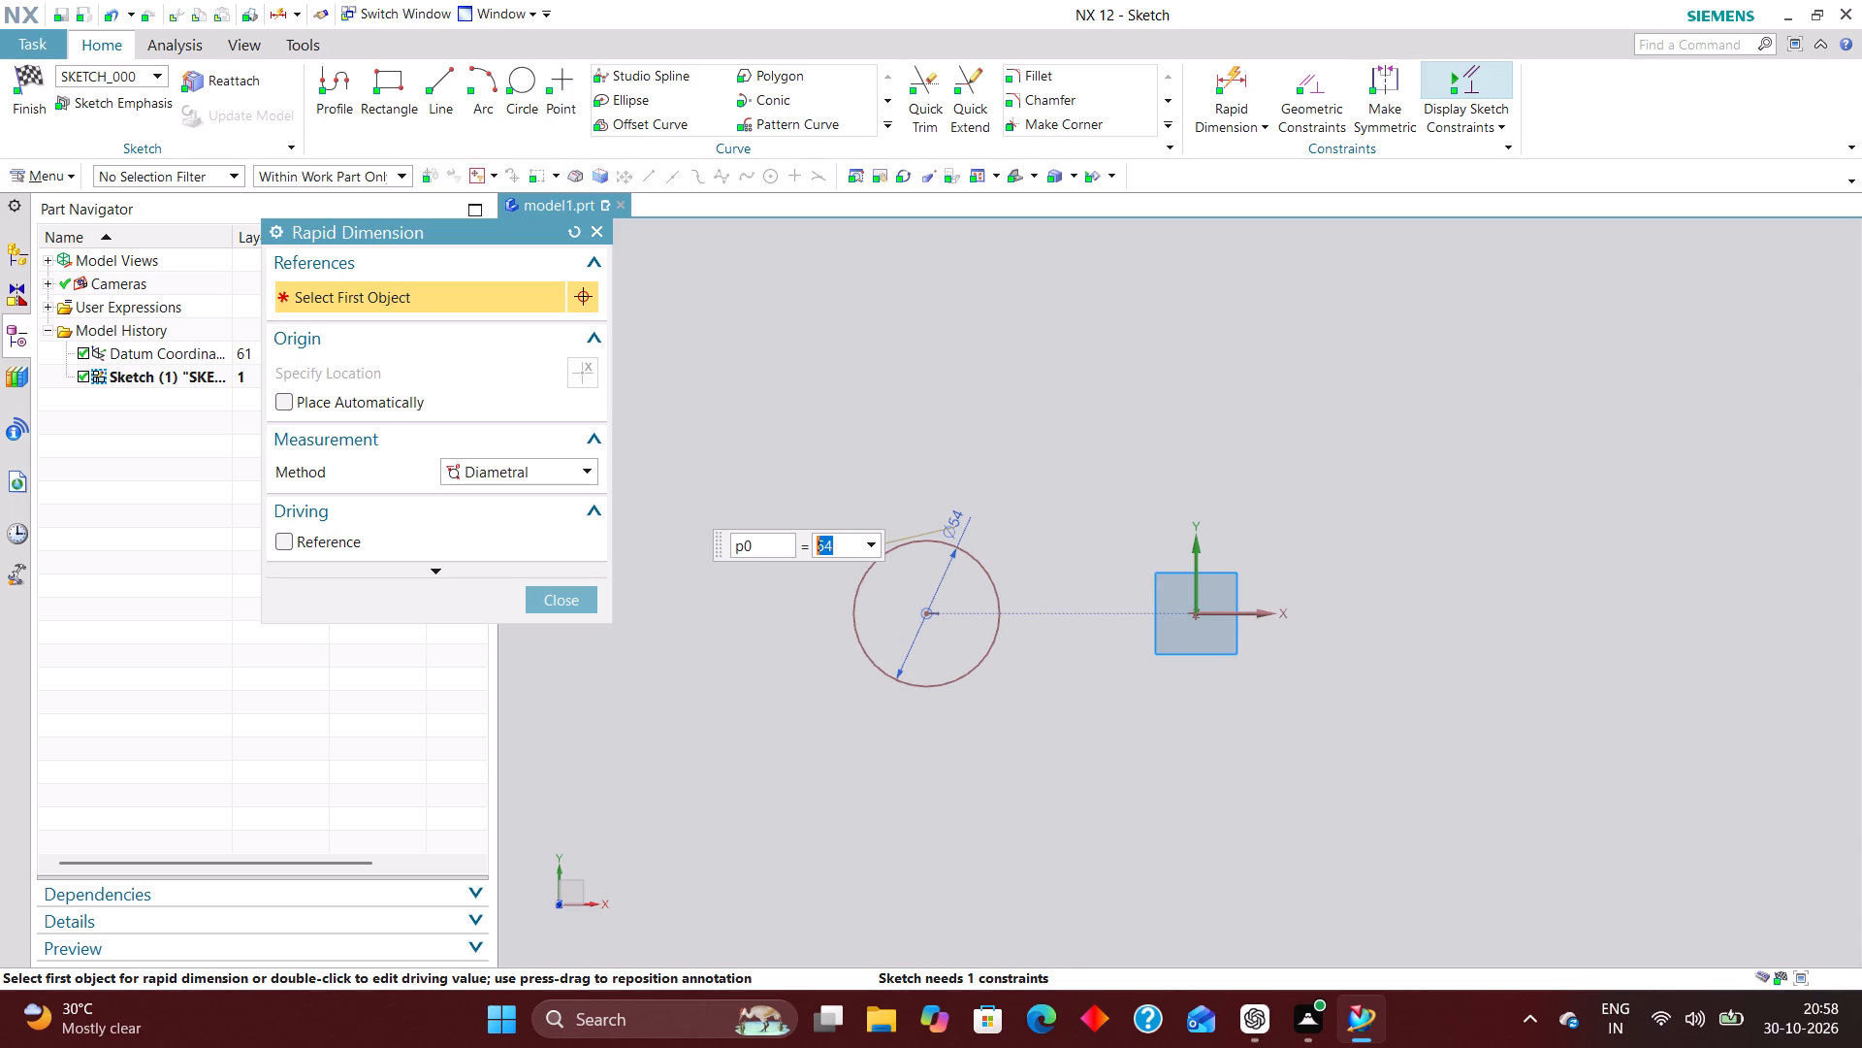
Add an inferred dimension between the circle's centre and the Y axis and set it to 100 mm.
left_click(536, 467)
left_click(530, 488)
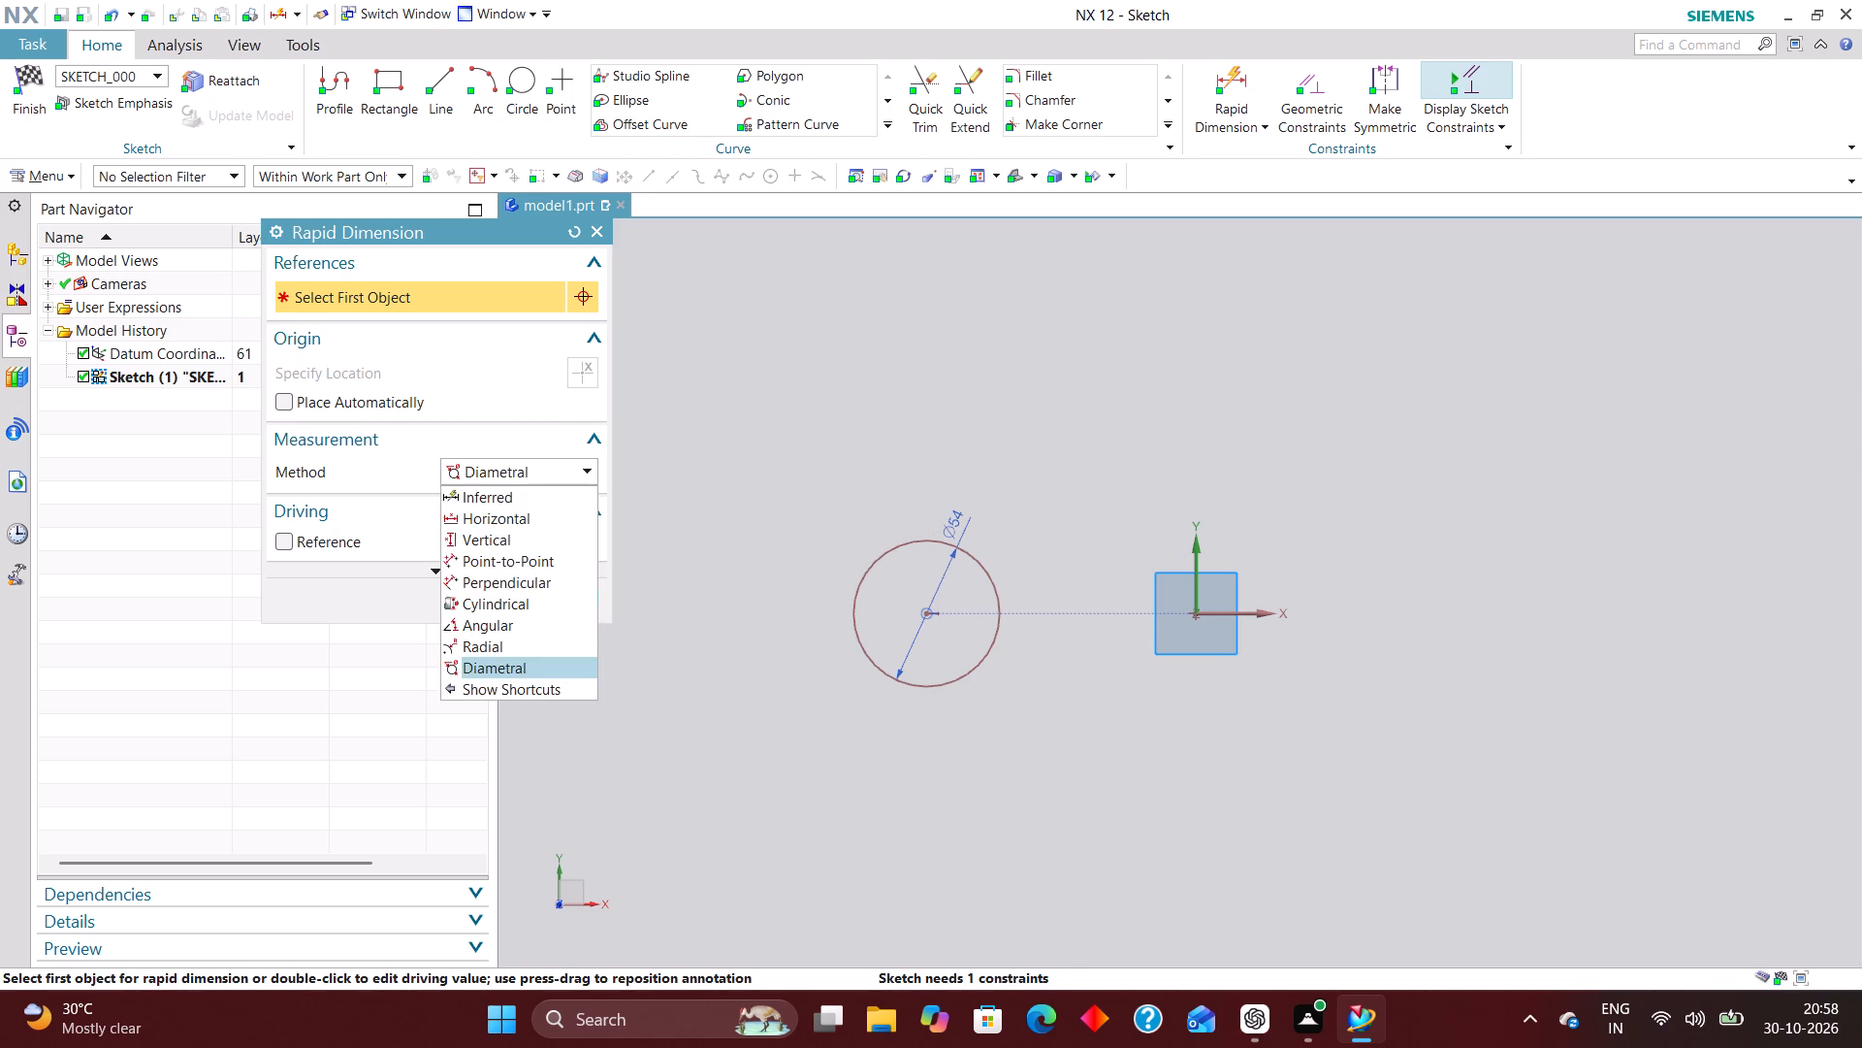
left_click(922, 611)
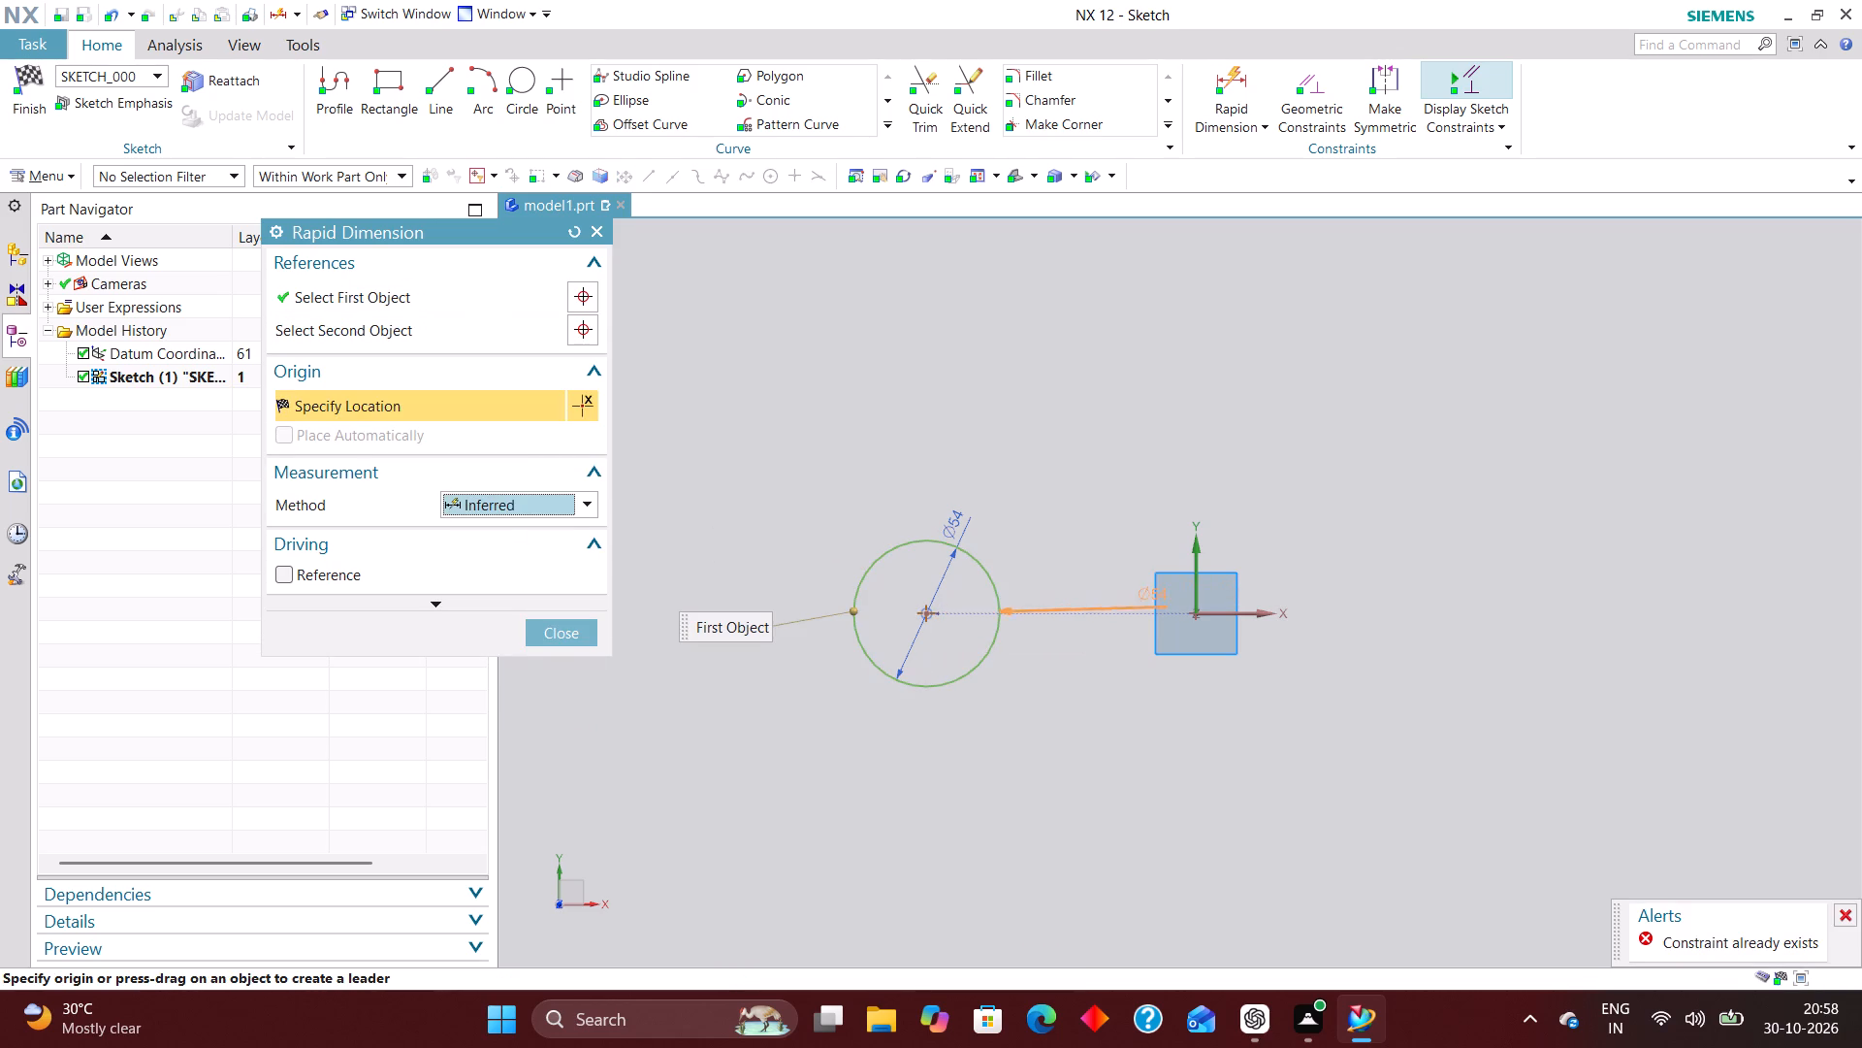
left_click(1199, 570)
left_click(1071, 352)
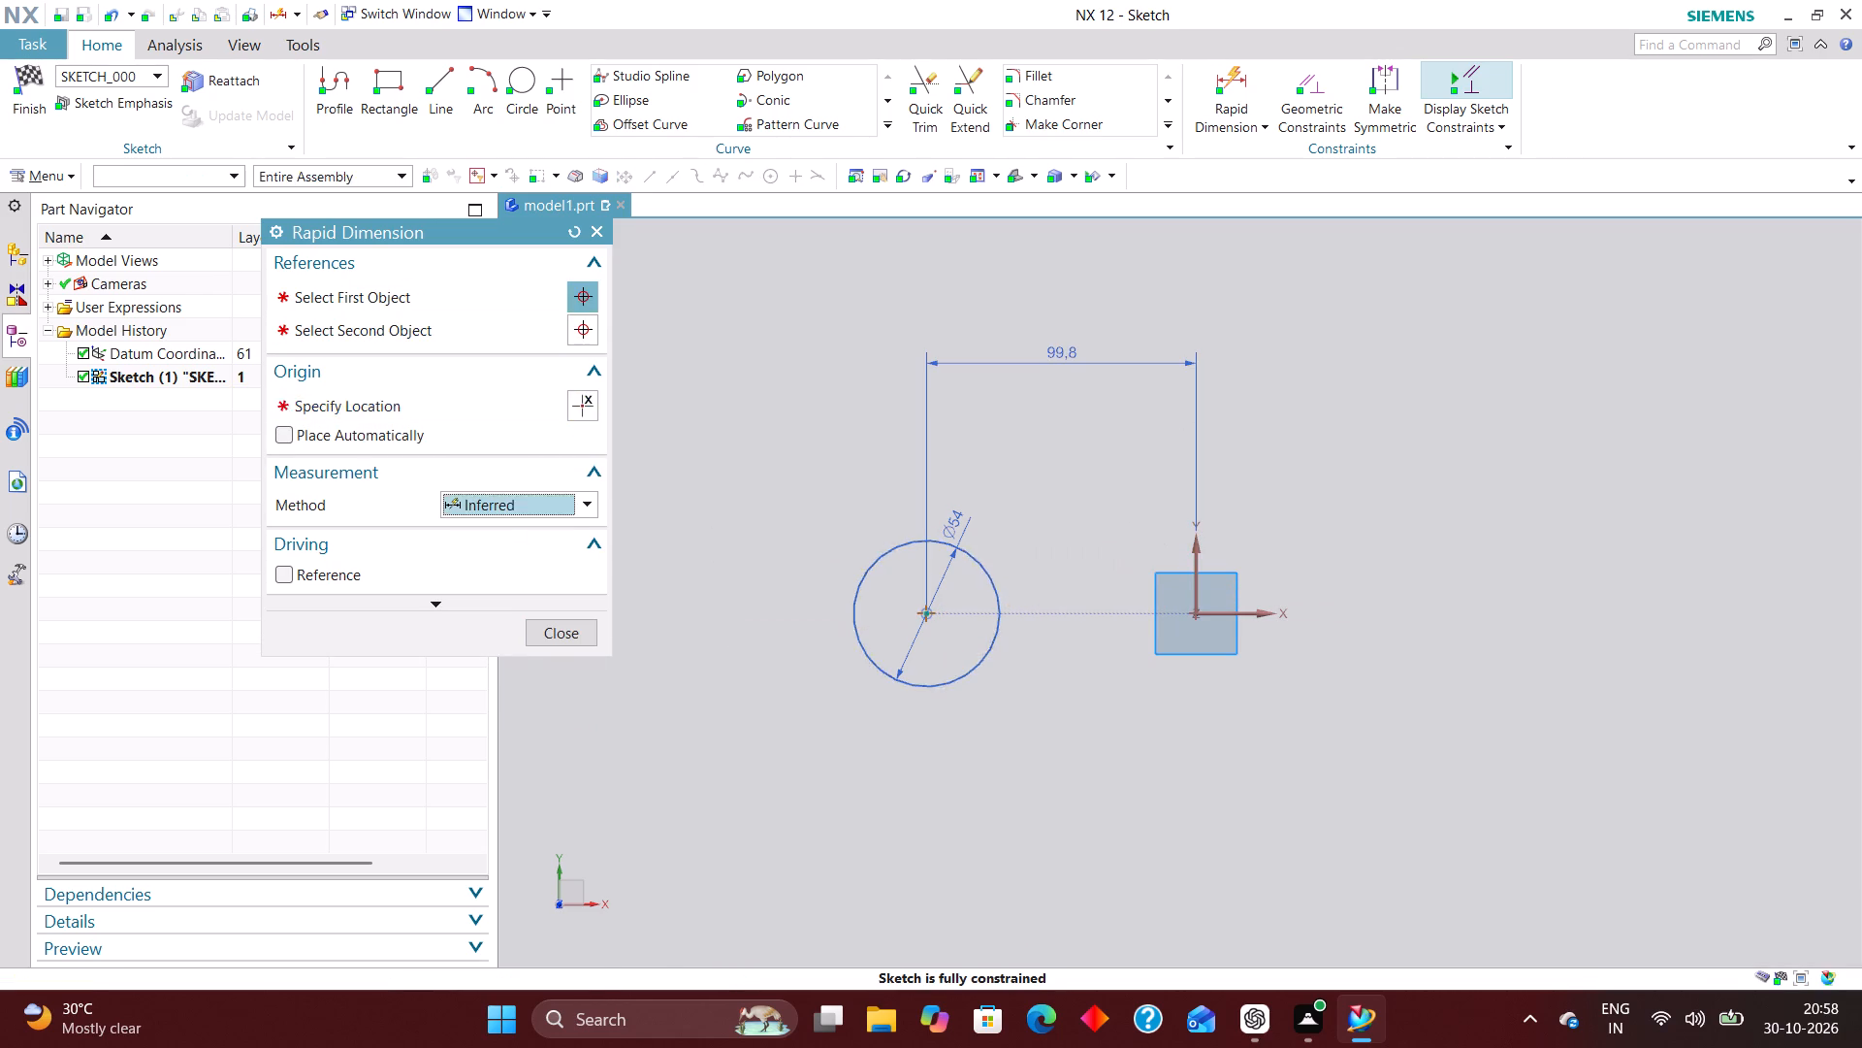
type("100")
key("Return")
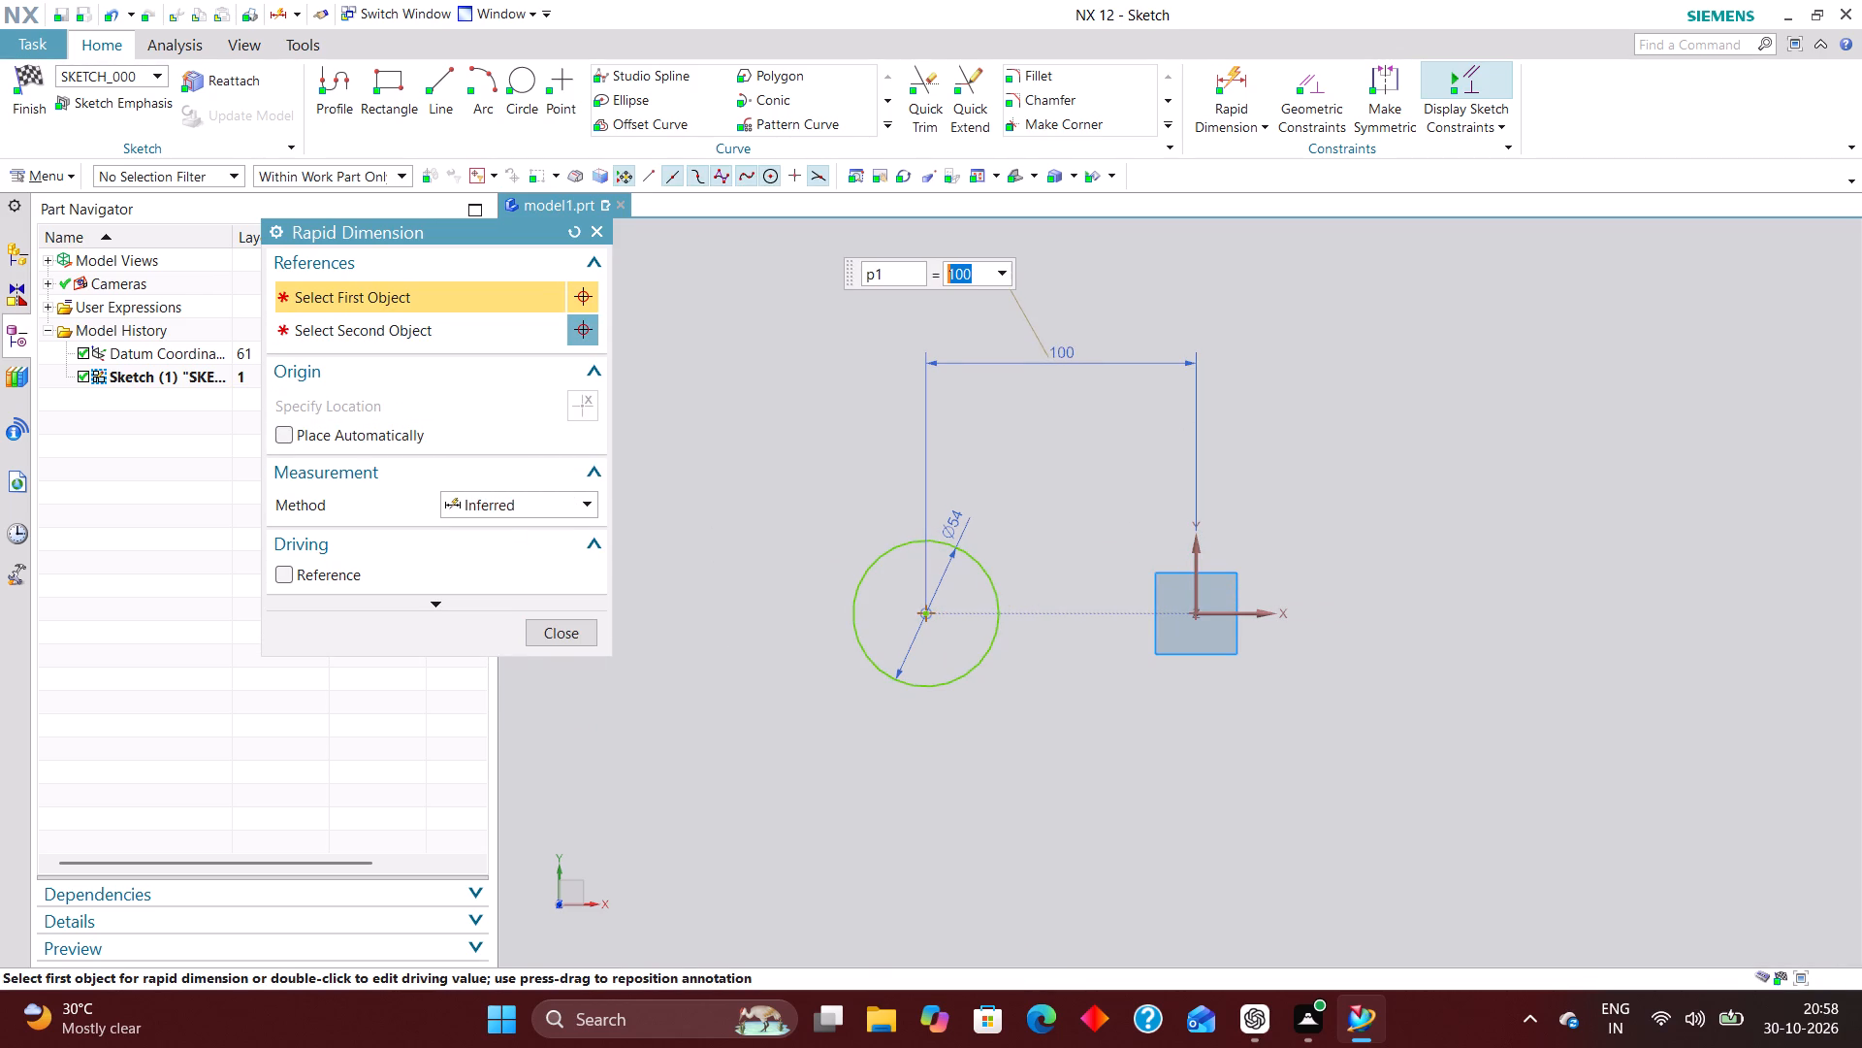
Draw a circle centred on the sketch origin with a diameter of 114 mm.
left_click(561, 640)
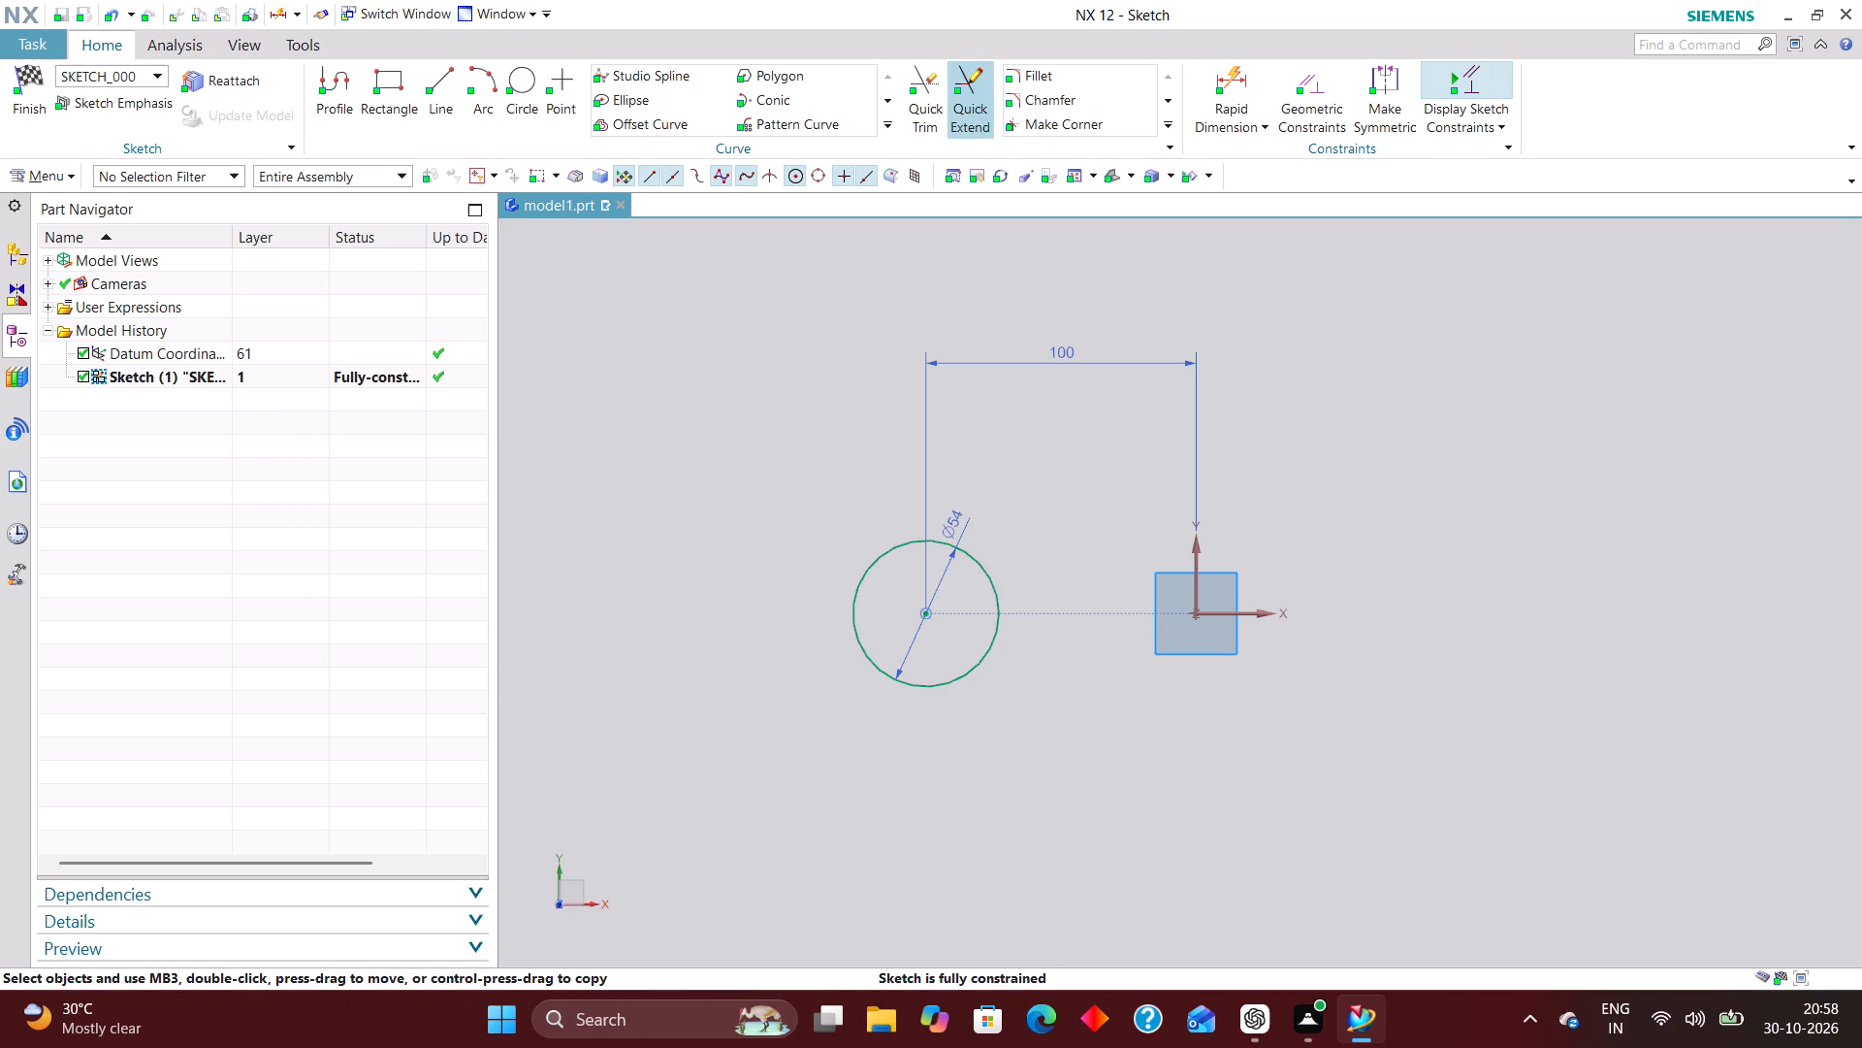
left_click(526, 85)
left_click(1200, 608)
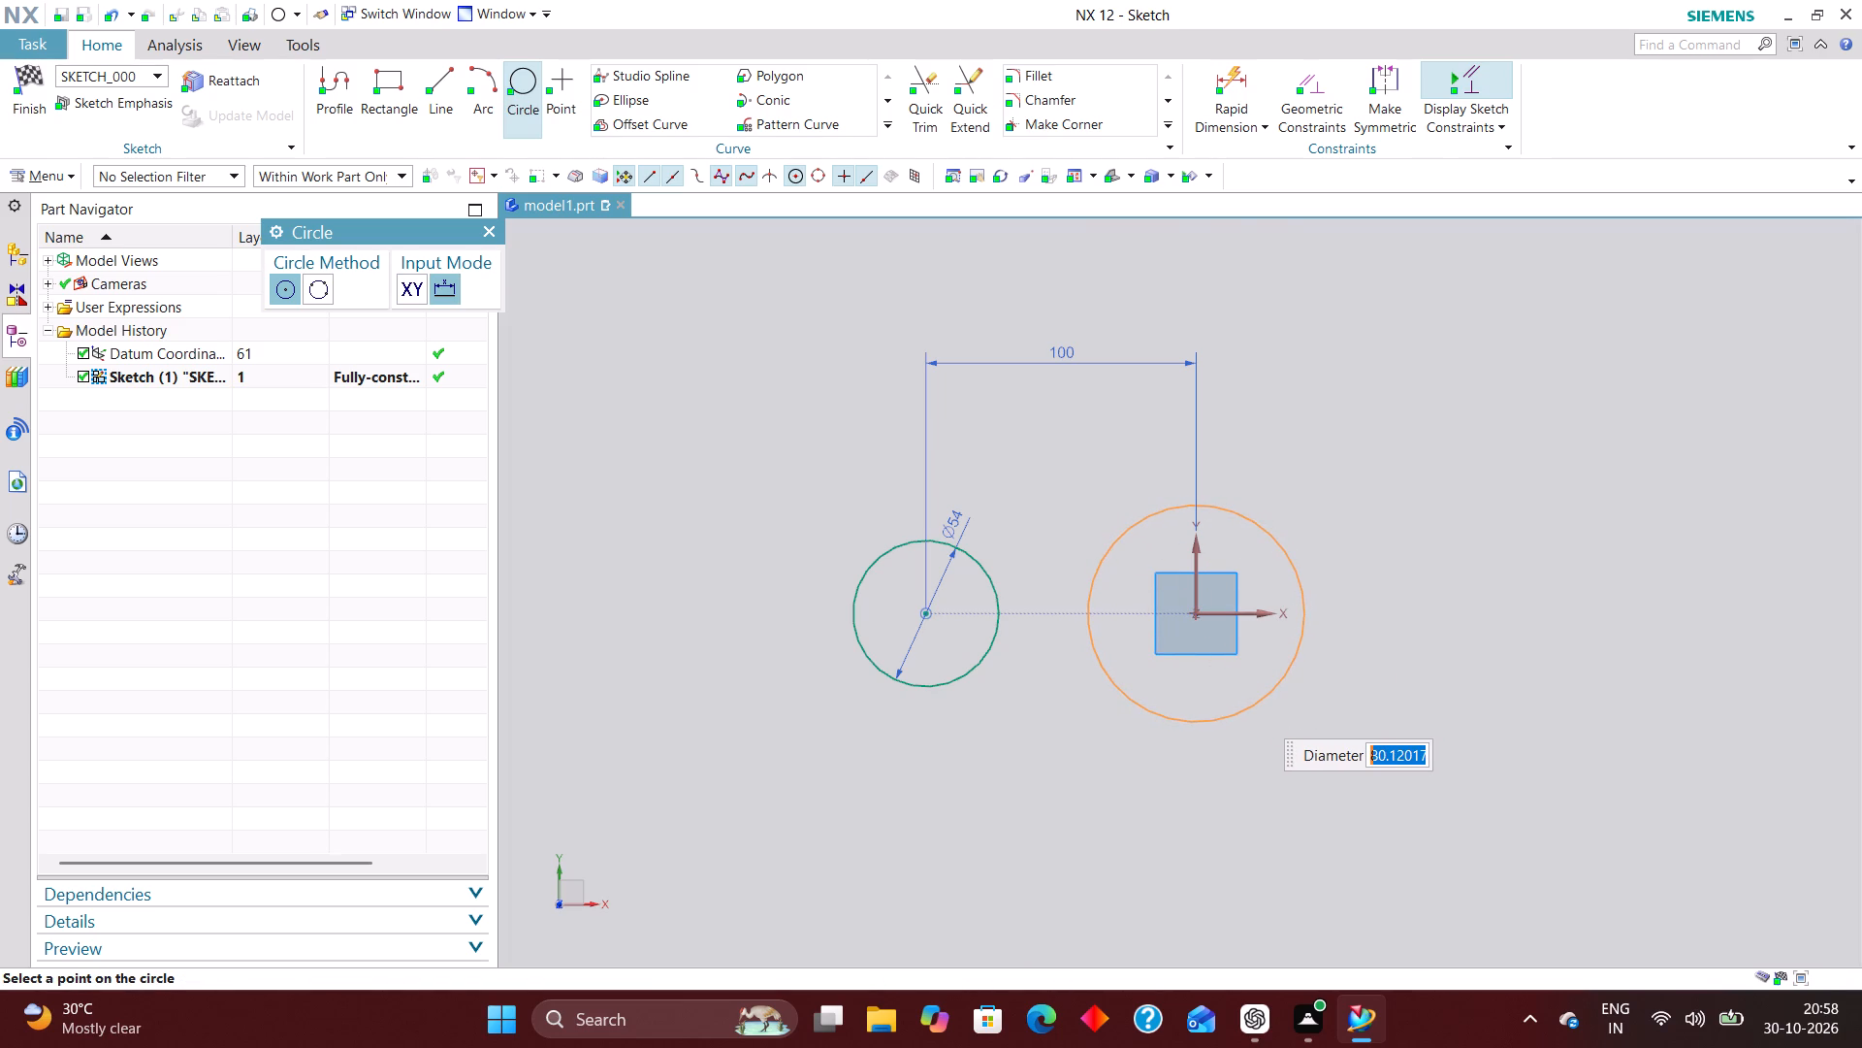
type("57")
key("asterisk")
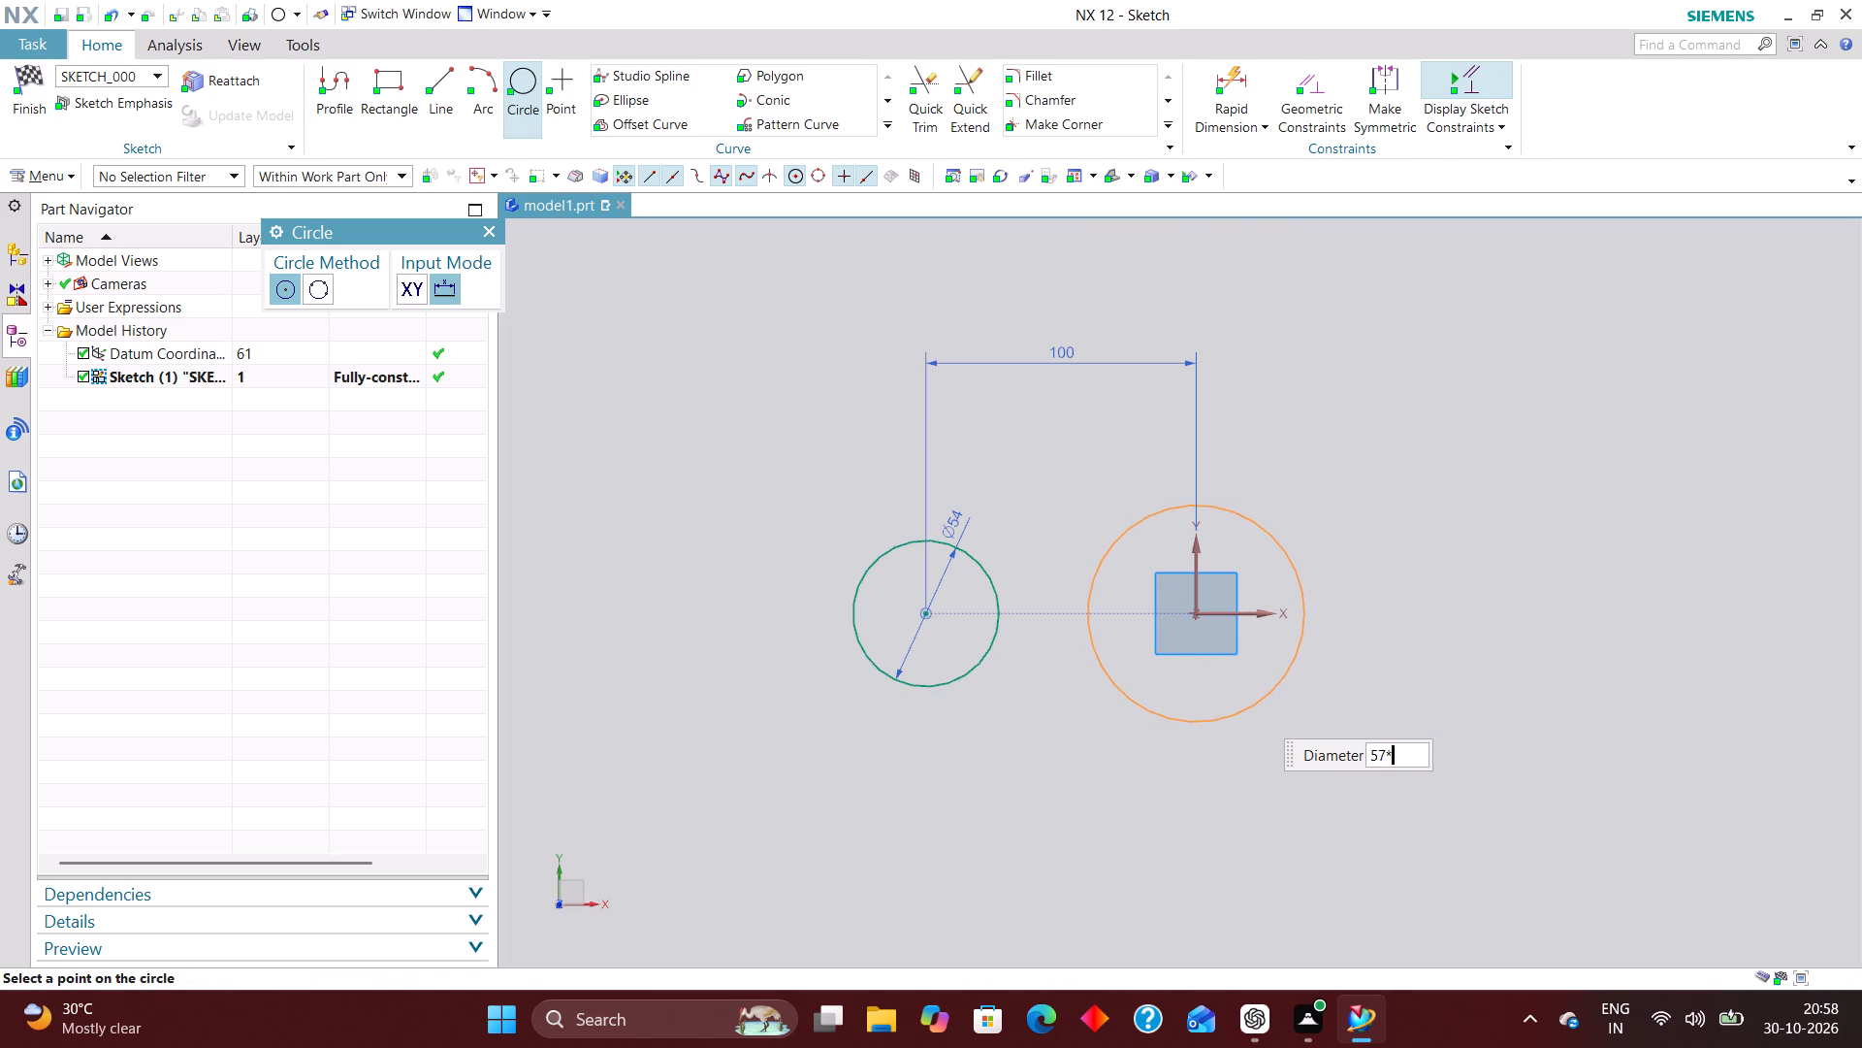
key("2")
key("Return")
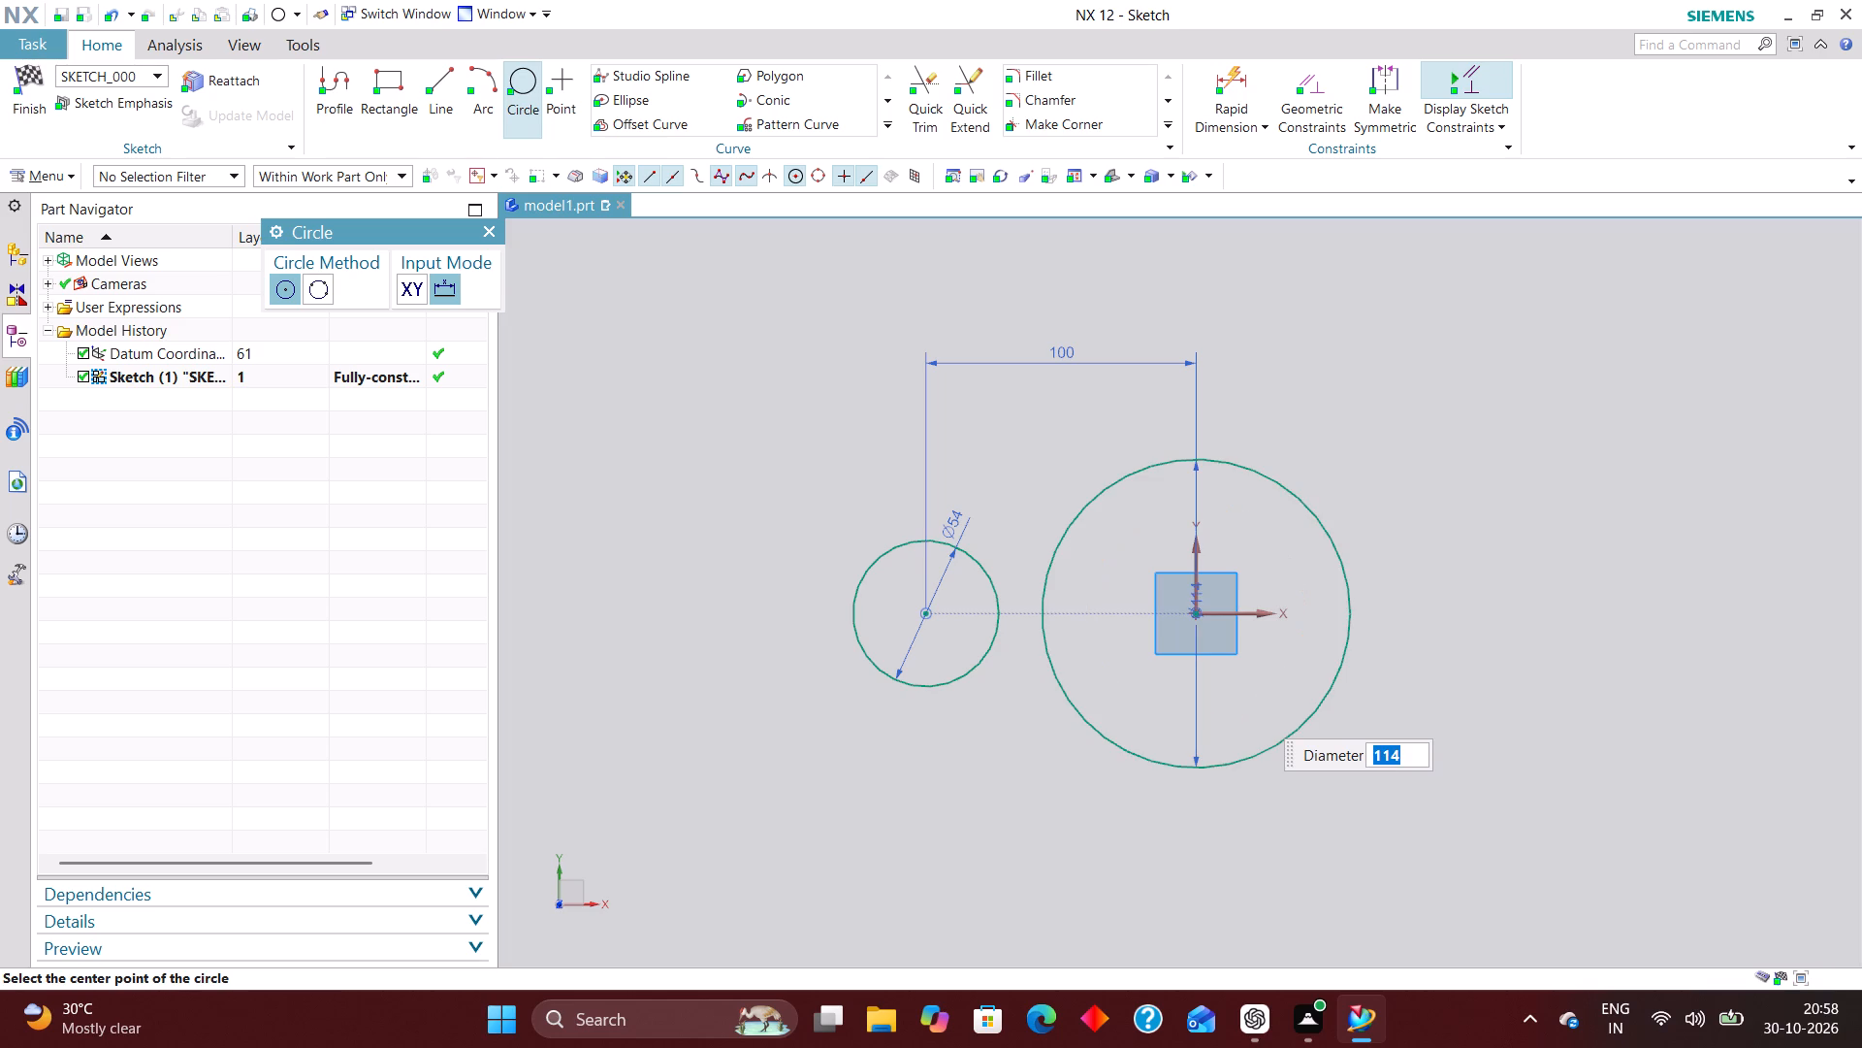
left_click(489, 227)
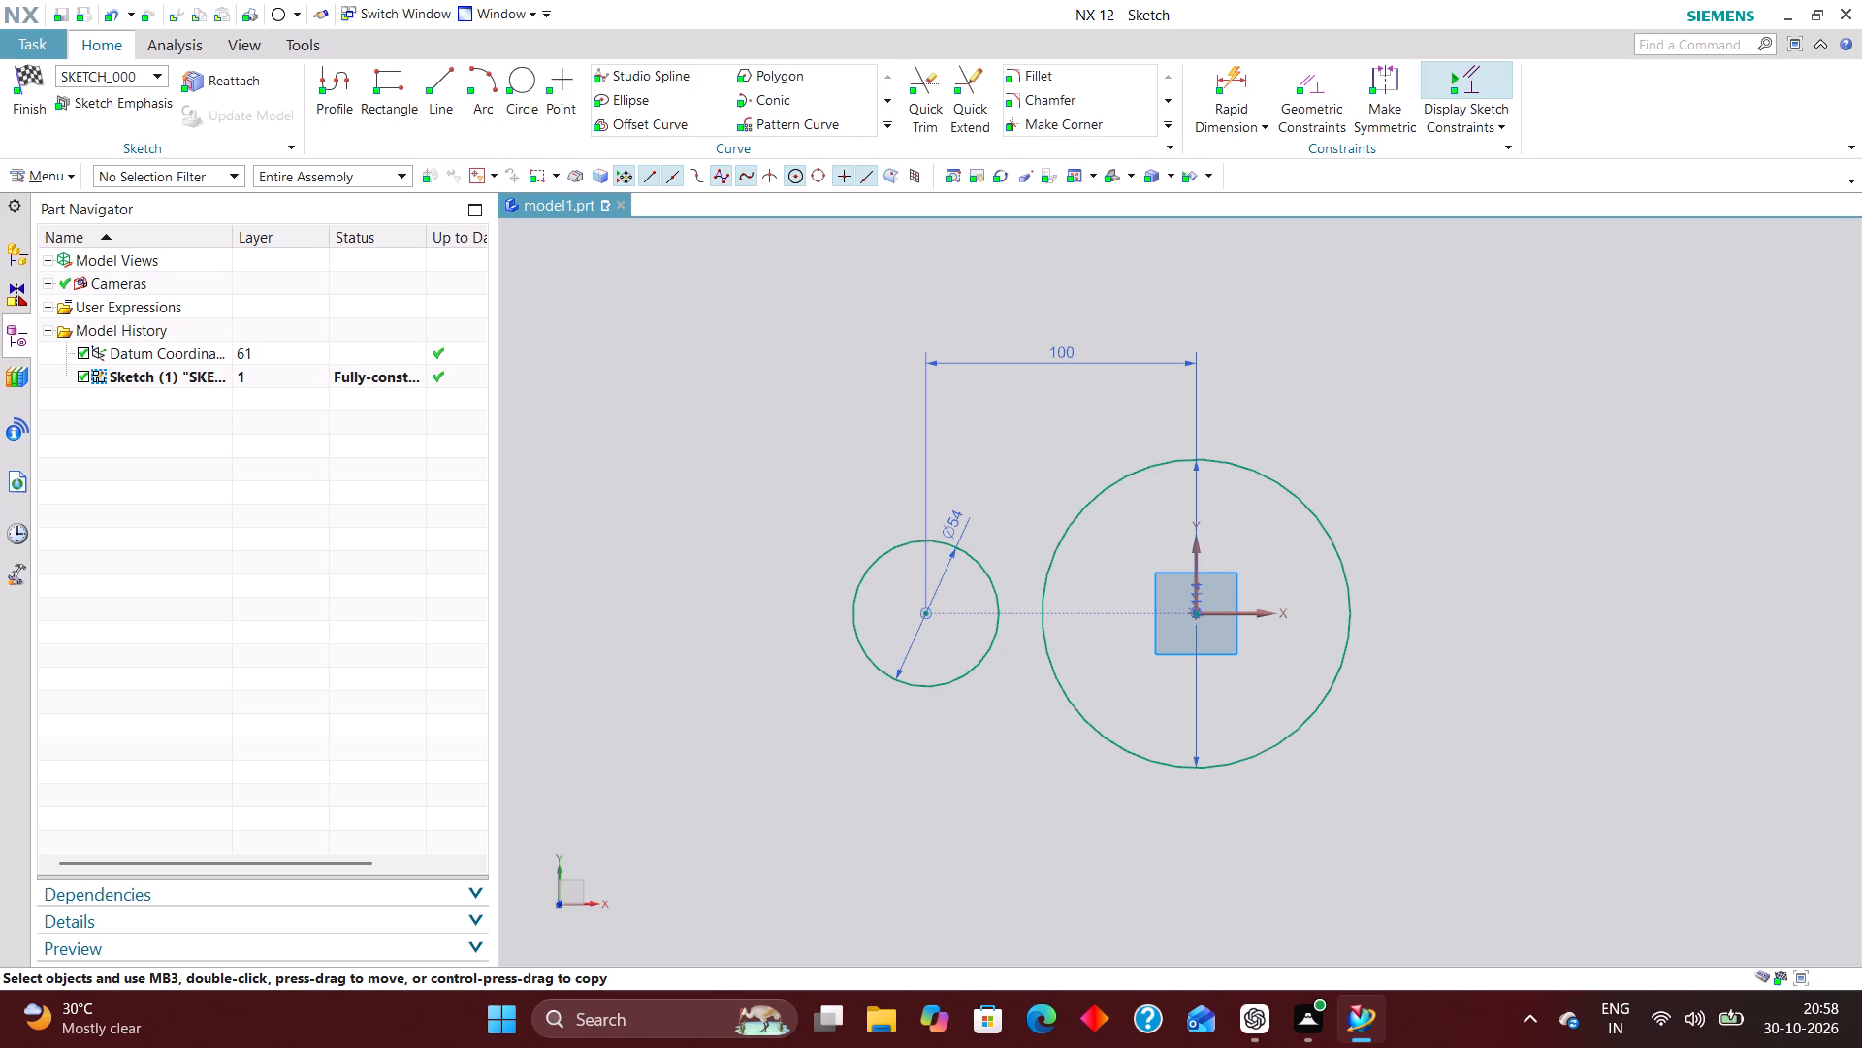
Sketch two separate sloping lines, one above and one below the two circles, each spanning from the small circle to the large one.
left_click(432, 90)
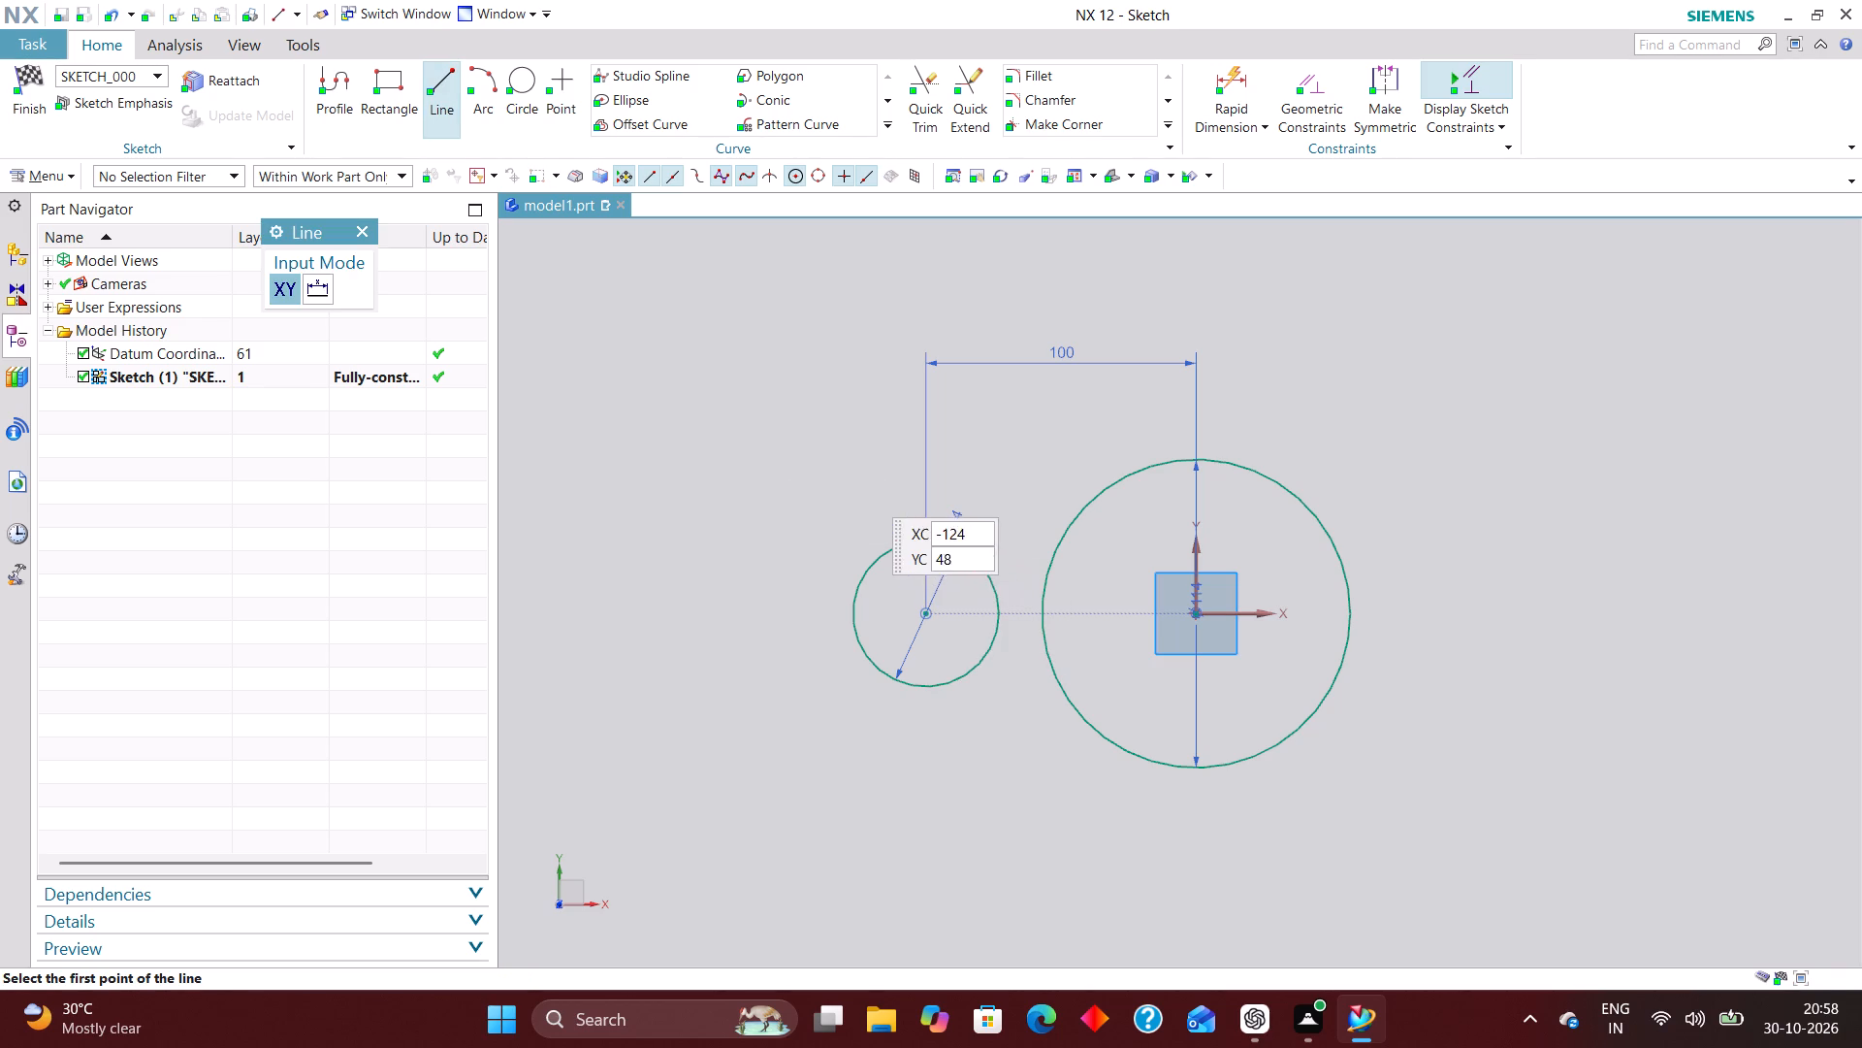
left_click(862, 502)
left_click(1228, 409)
left_click(938, 734)
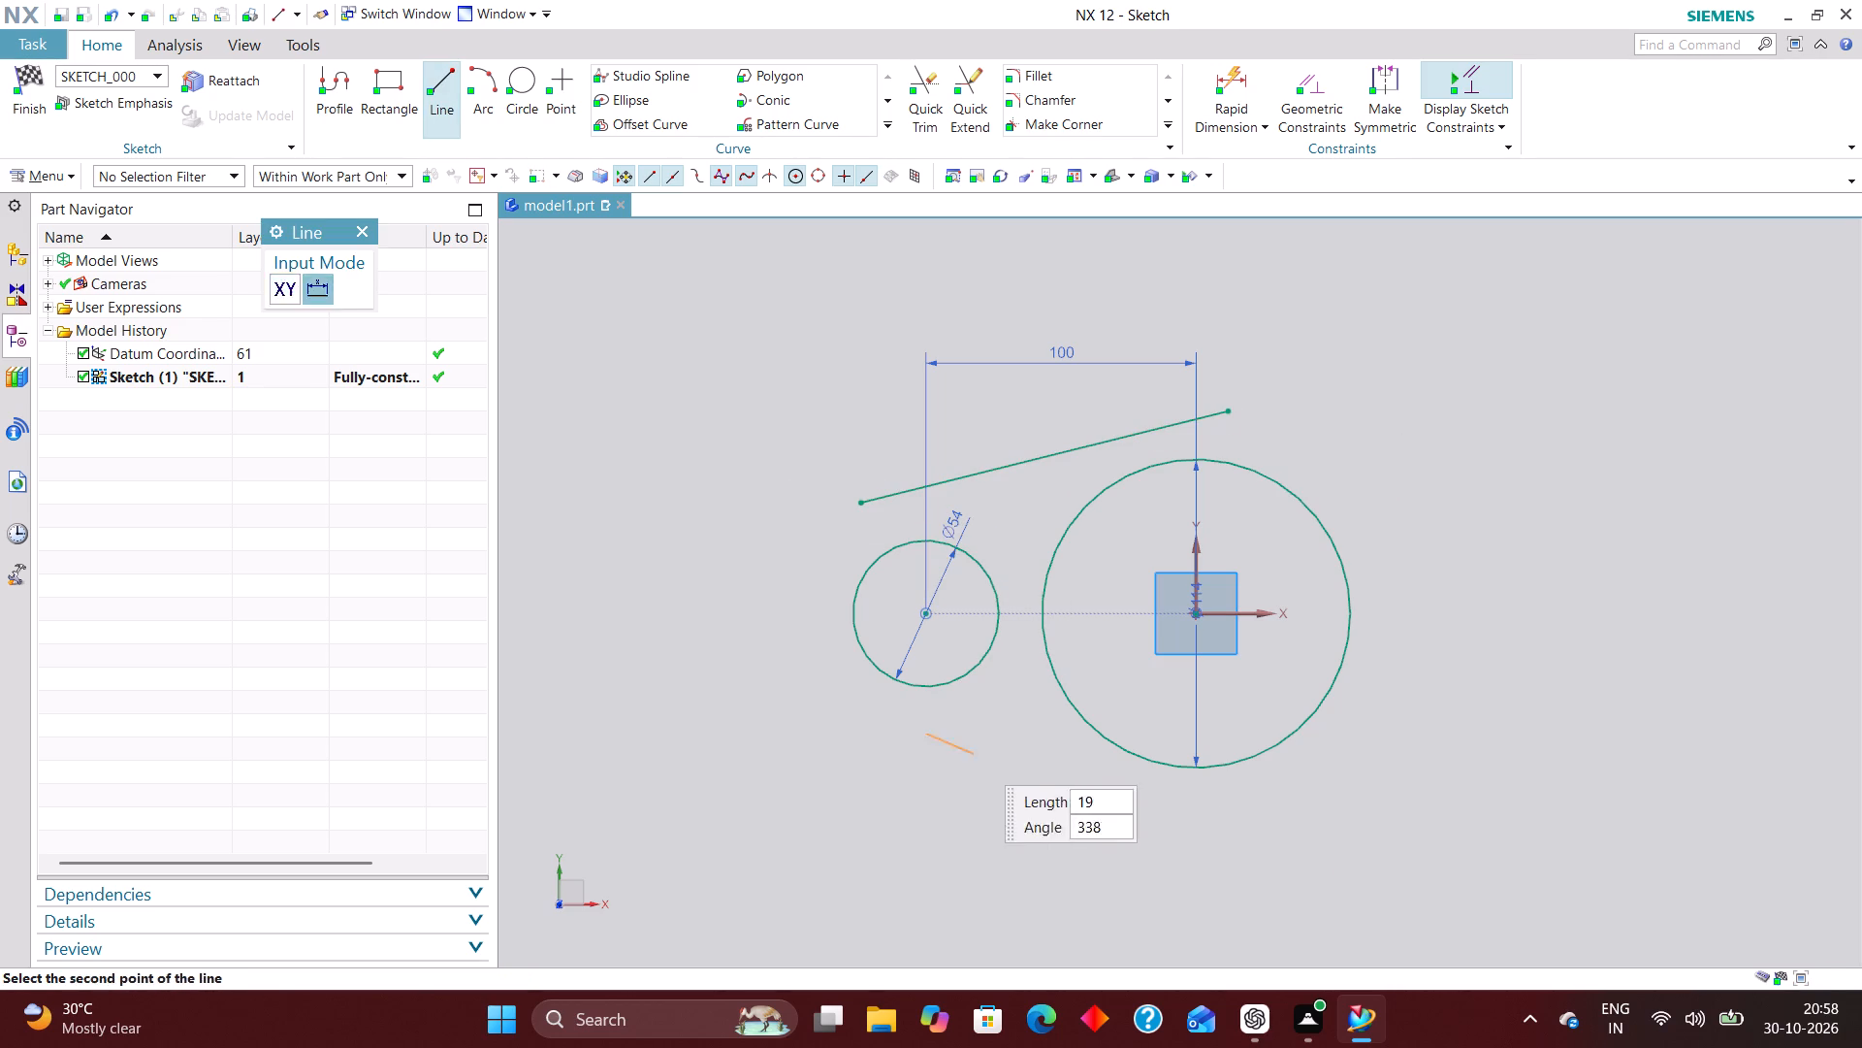
left_click(1219, 827)
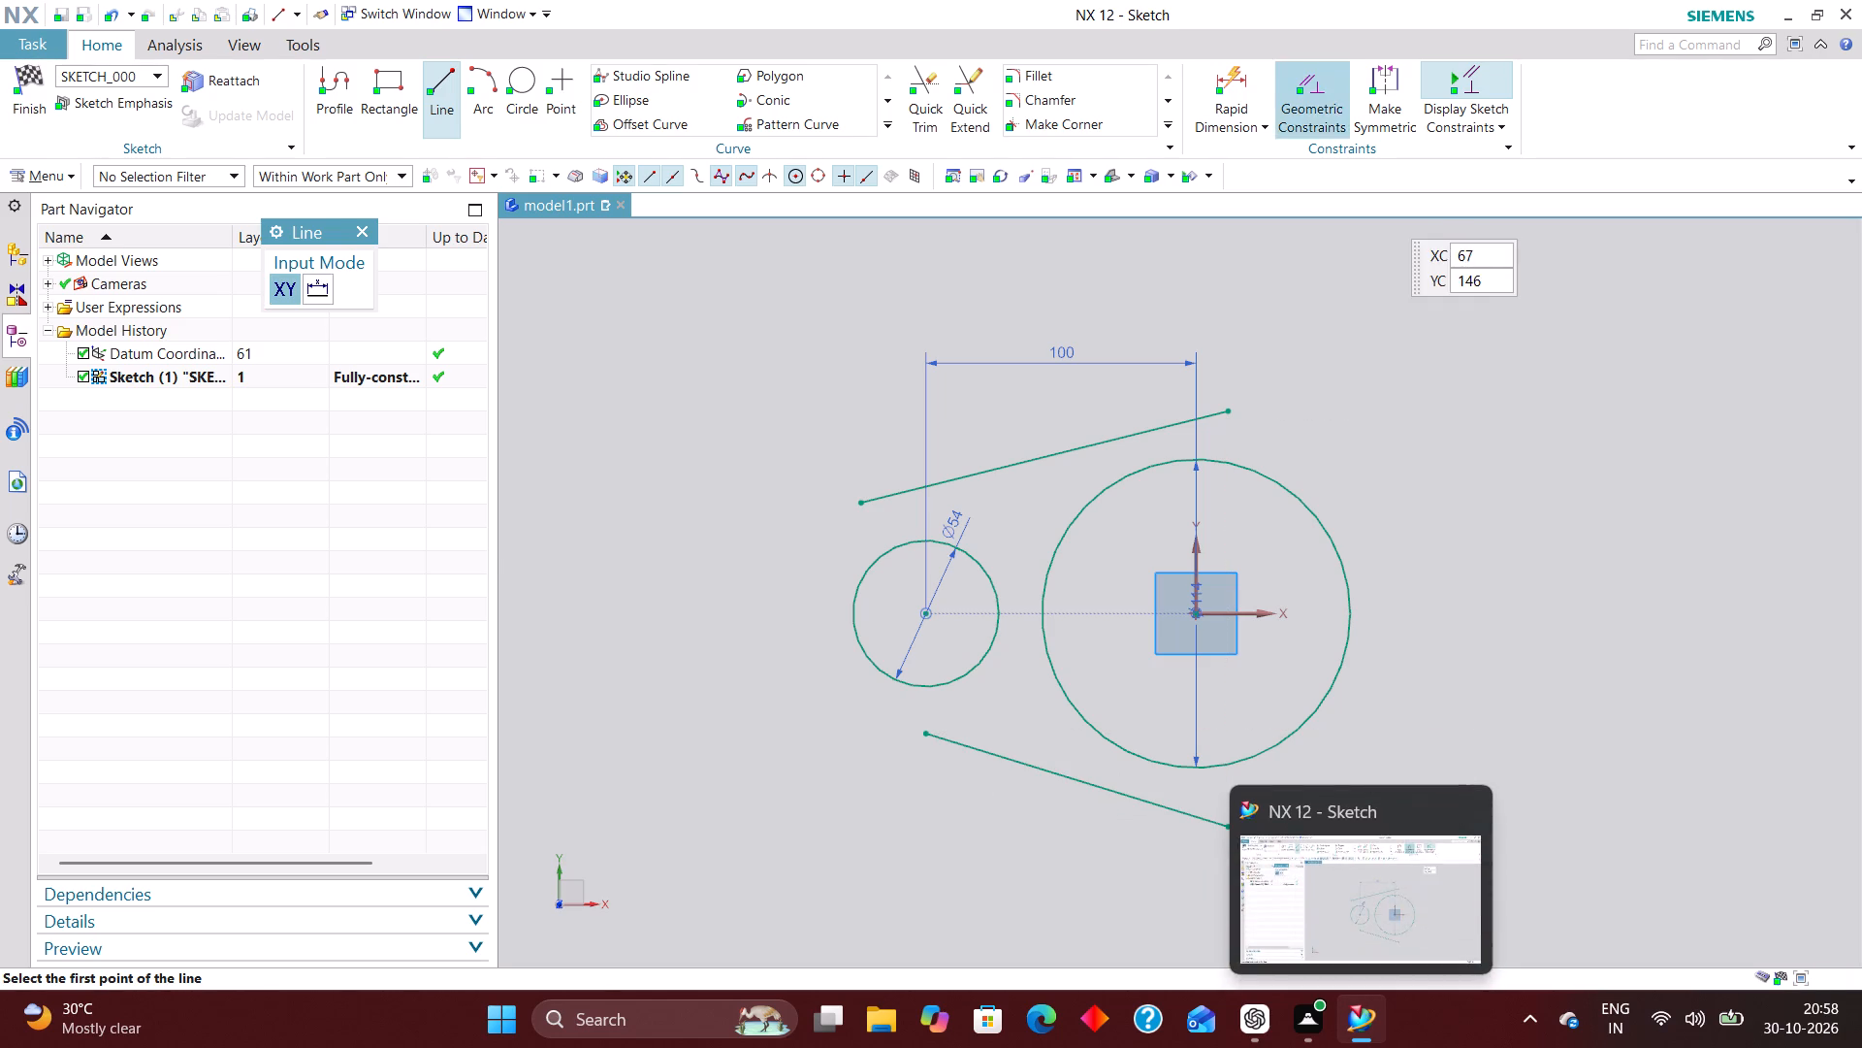
Apply tangent constraints between both sloping lines and each of the two circles.
left_click(1327, 77)
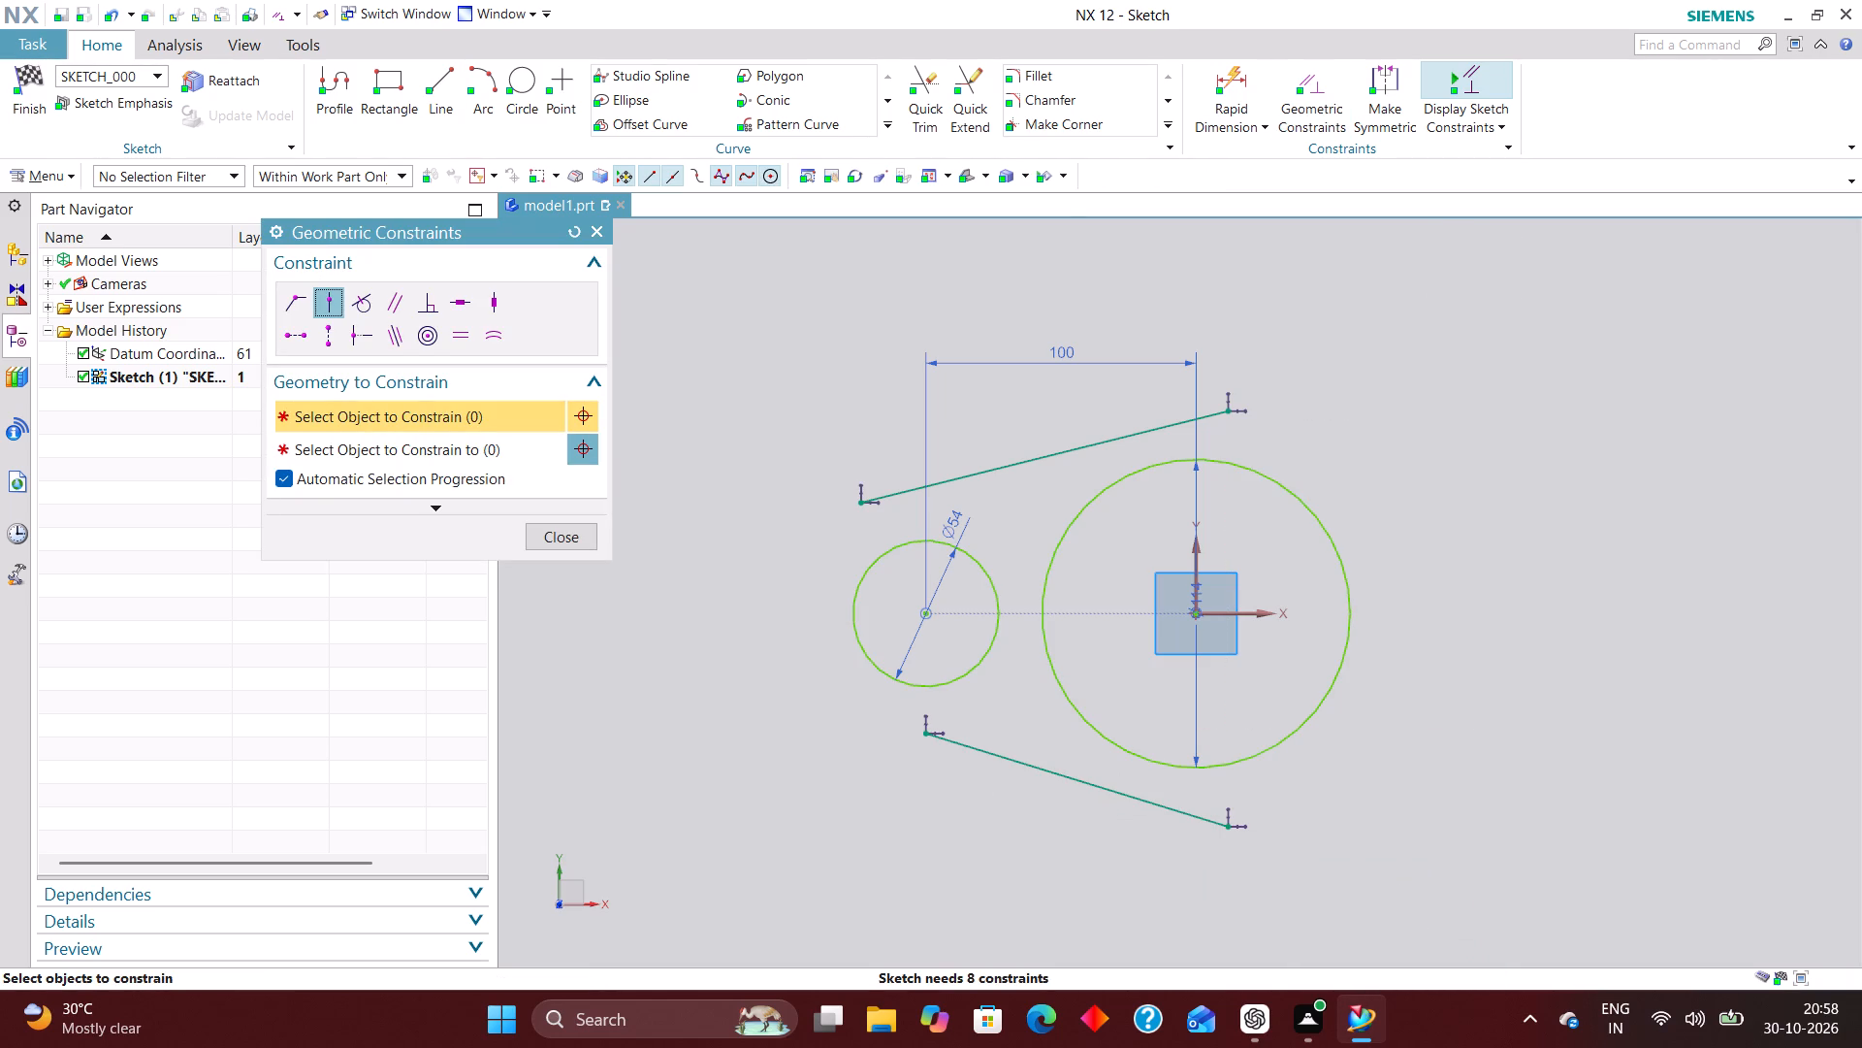
left_click(355, 305)
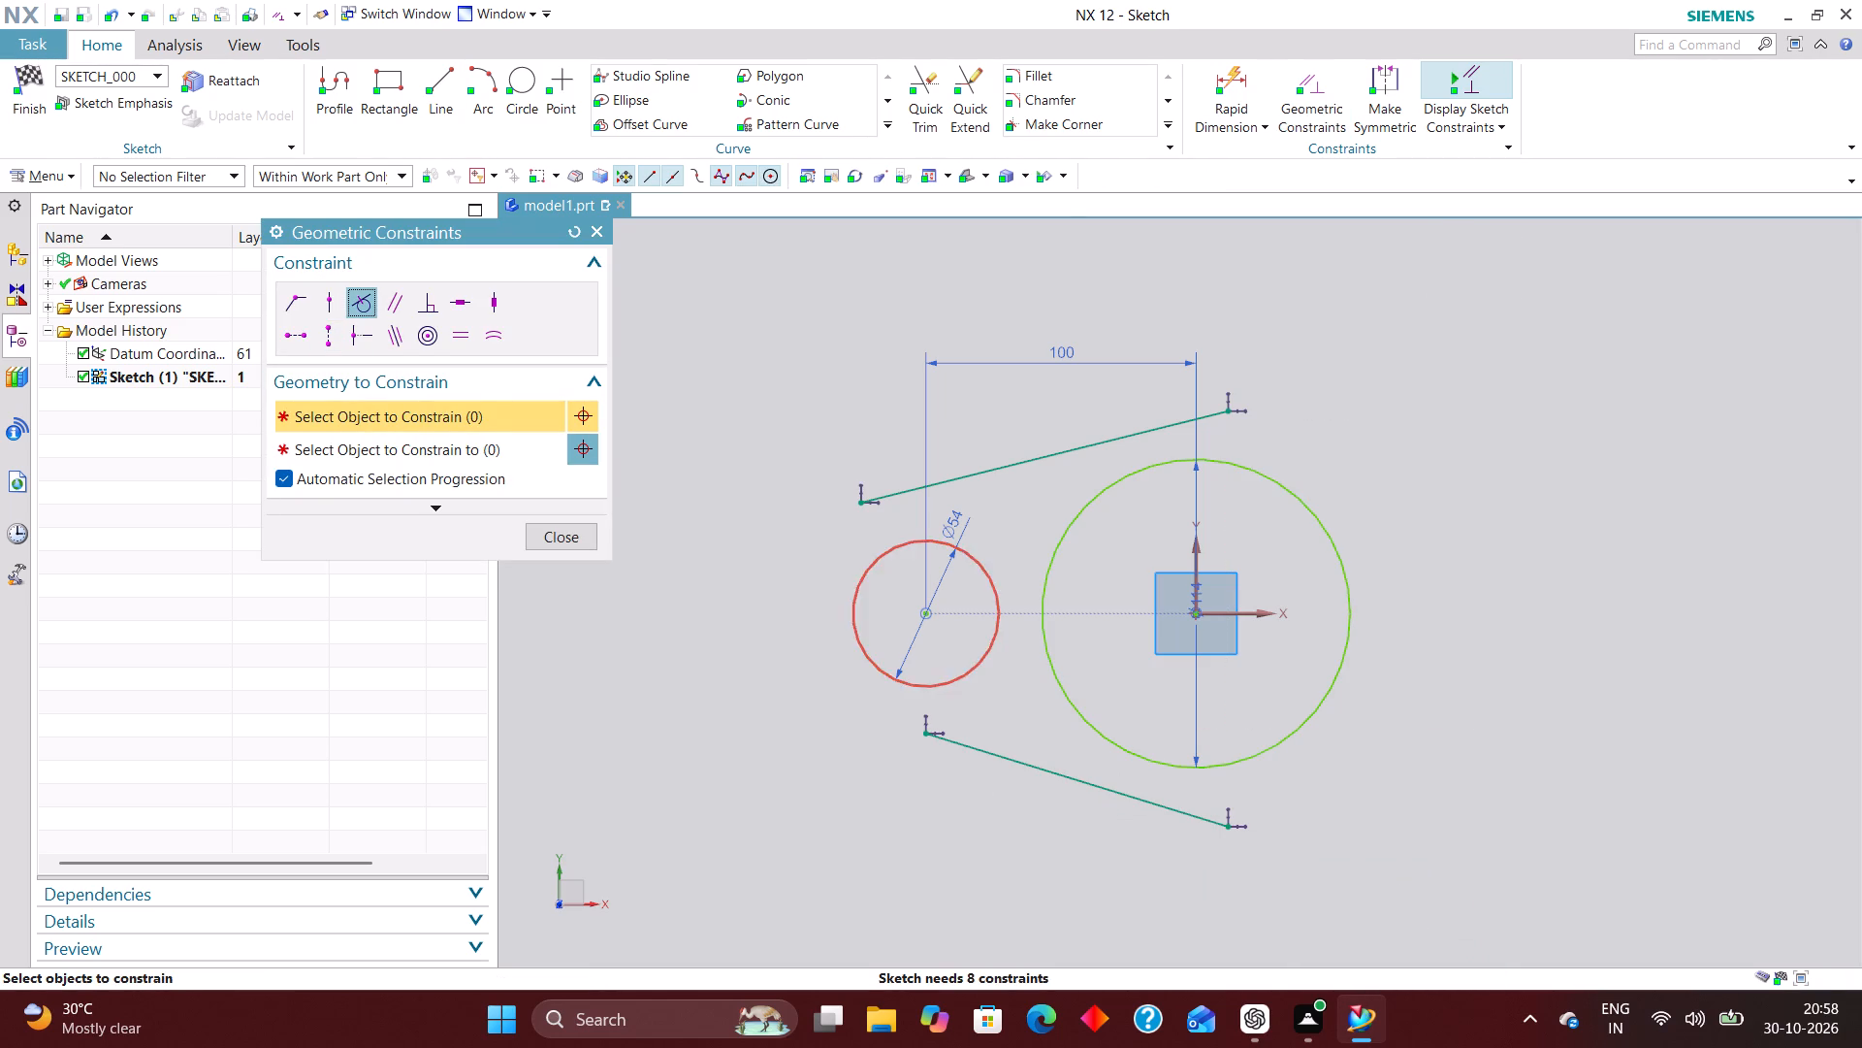
left_click(988, 578)
left_click(985, 469)
left_click(1066, 529)
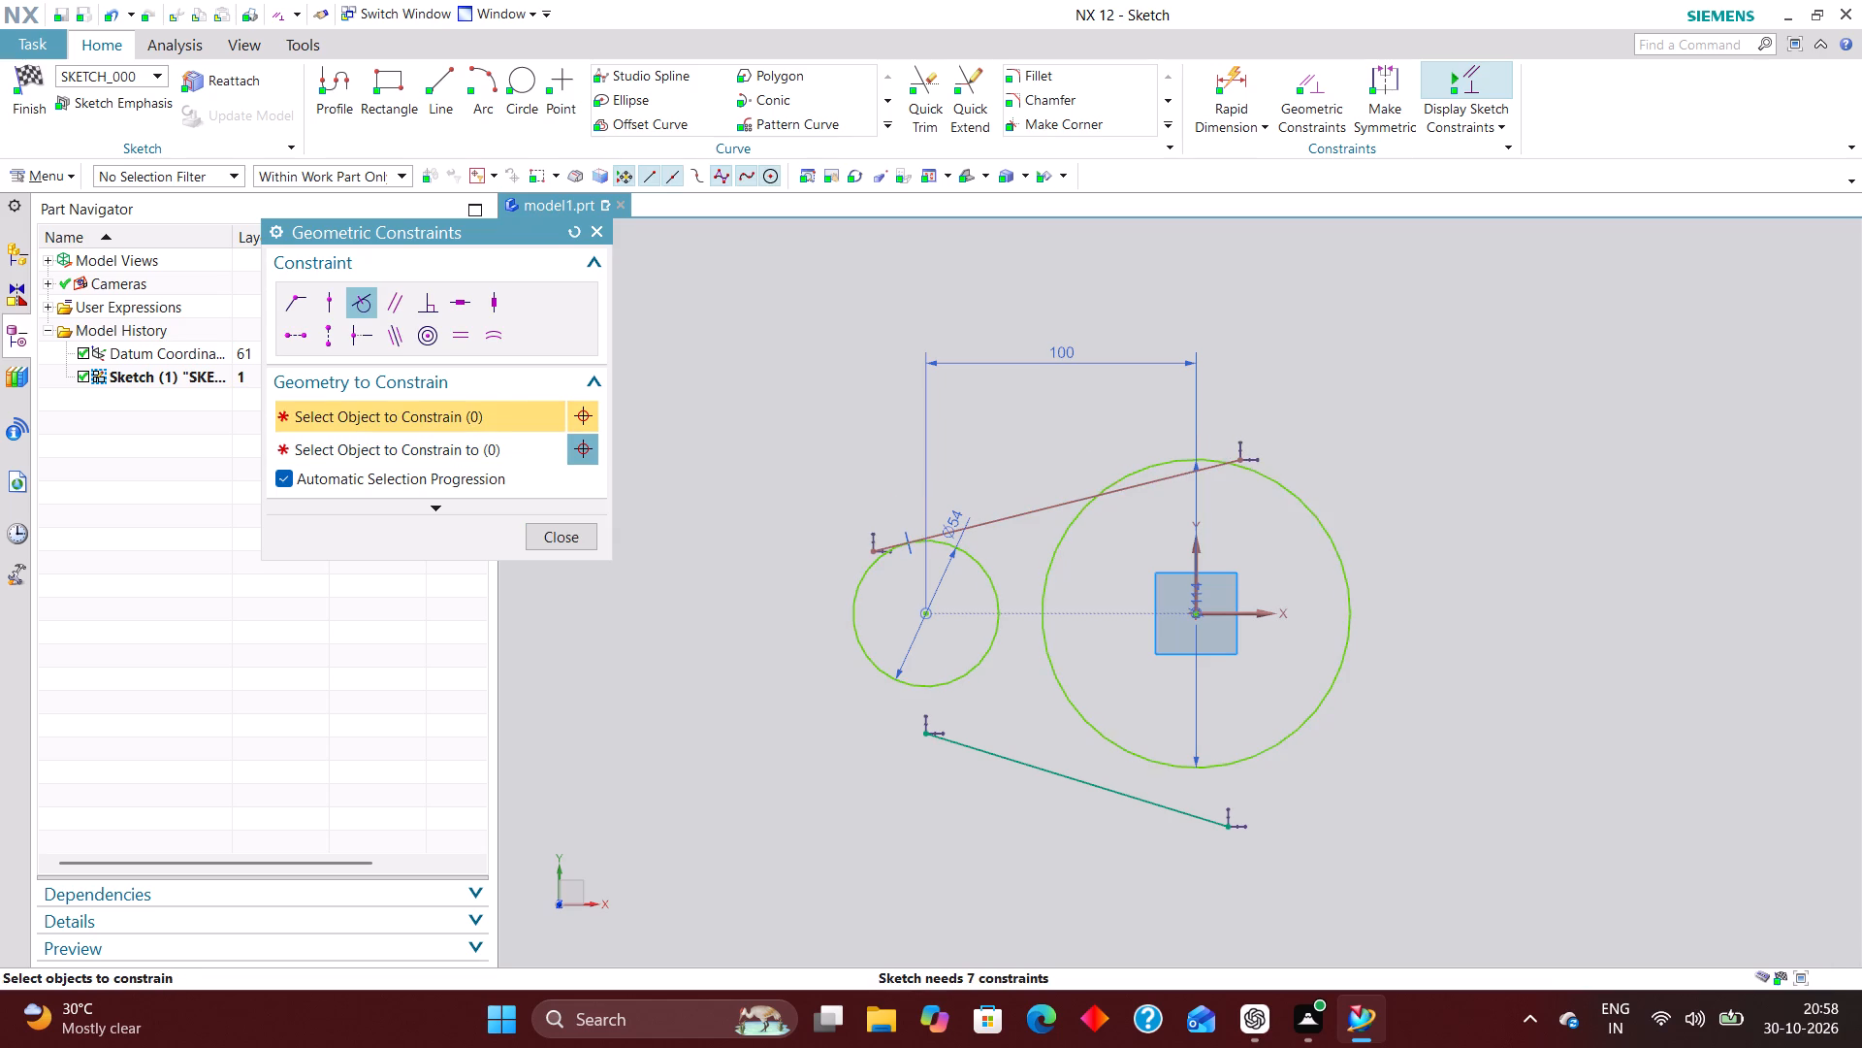
left_click(1140, 488)
left_click(1114, 738)
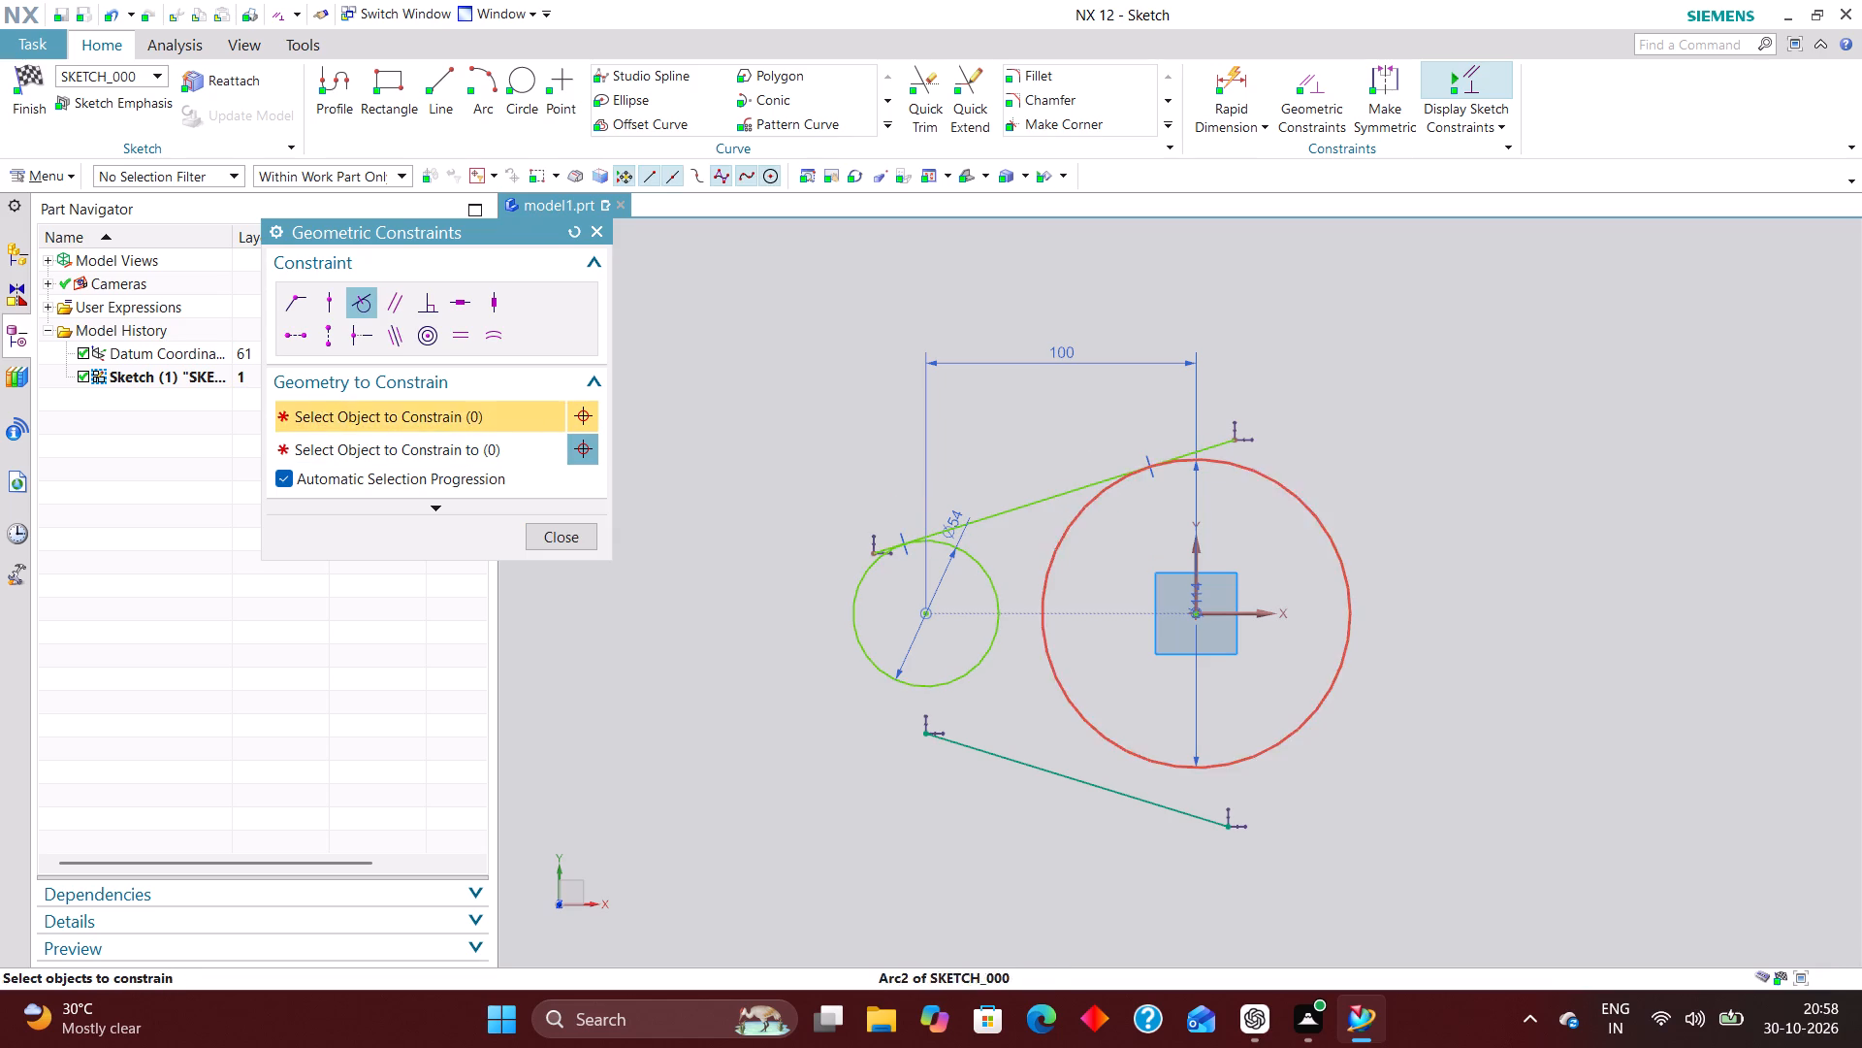
left_click(1107, 788)
left_click(971, 657)
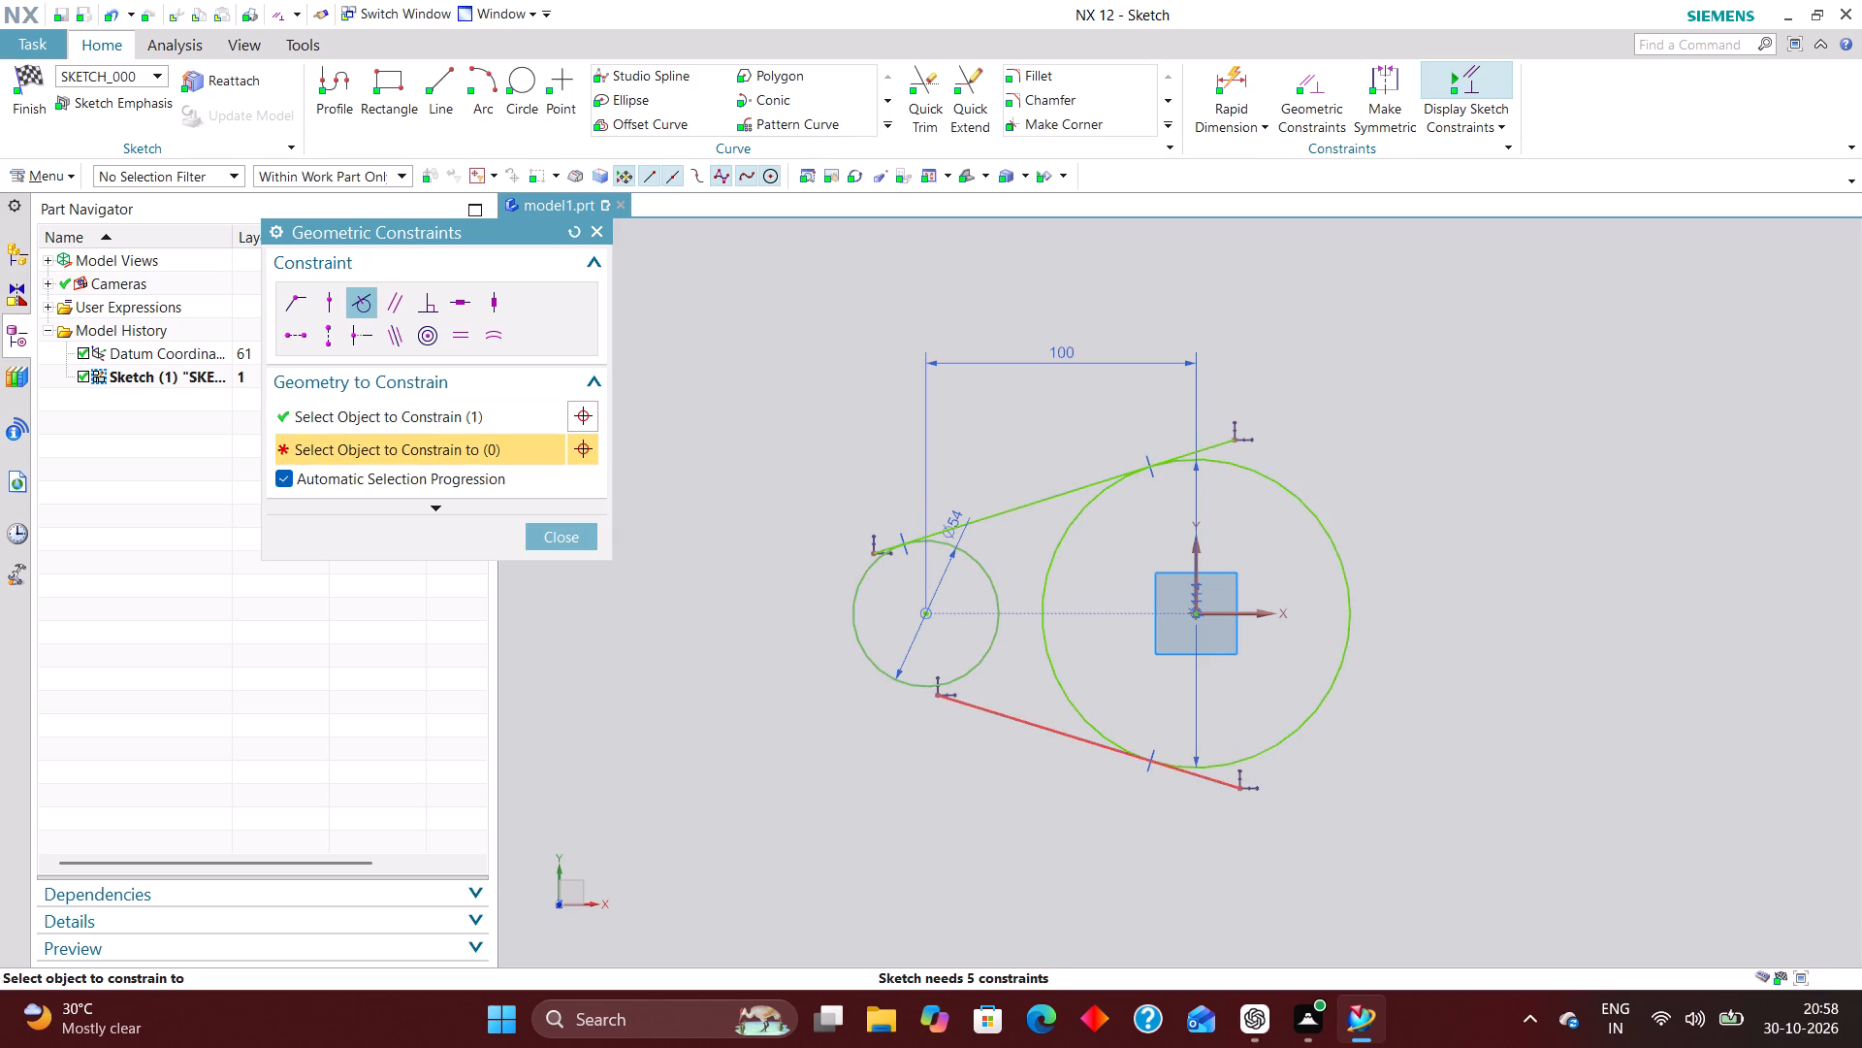
left_click(981, 704)
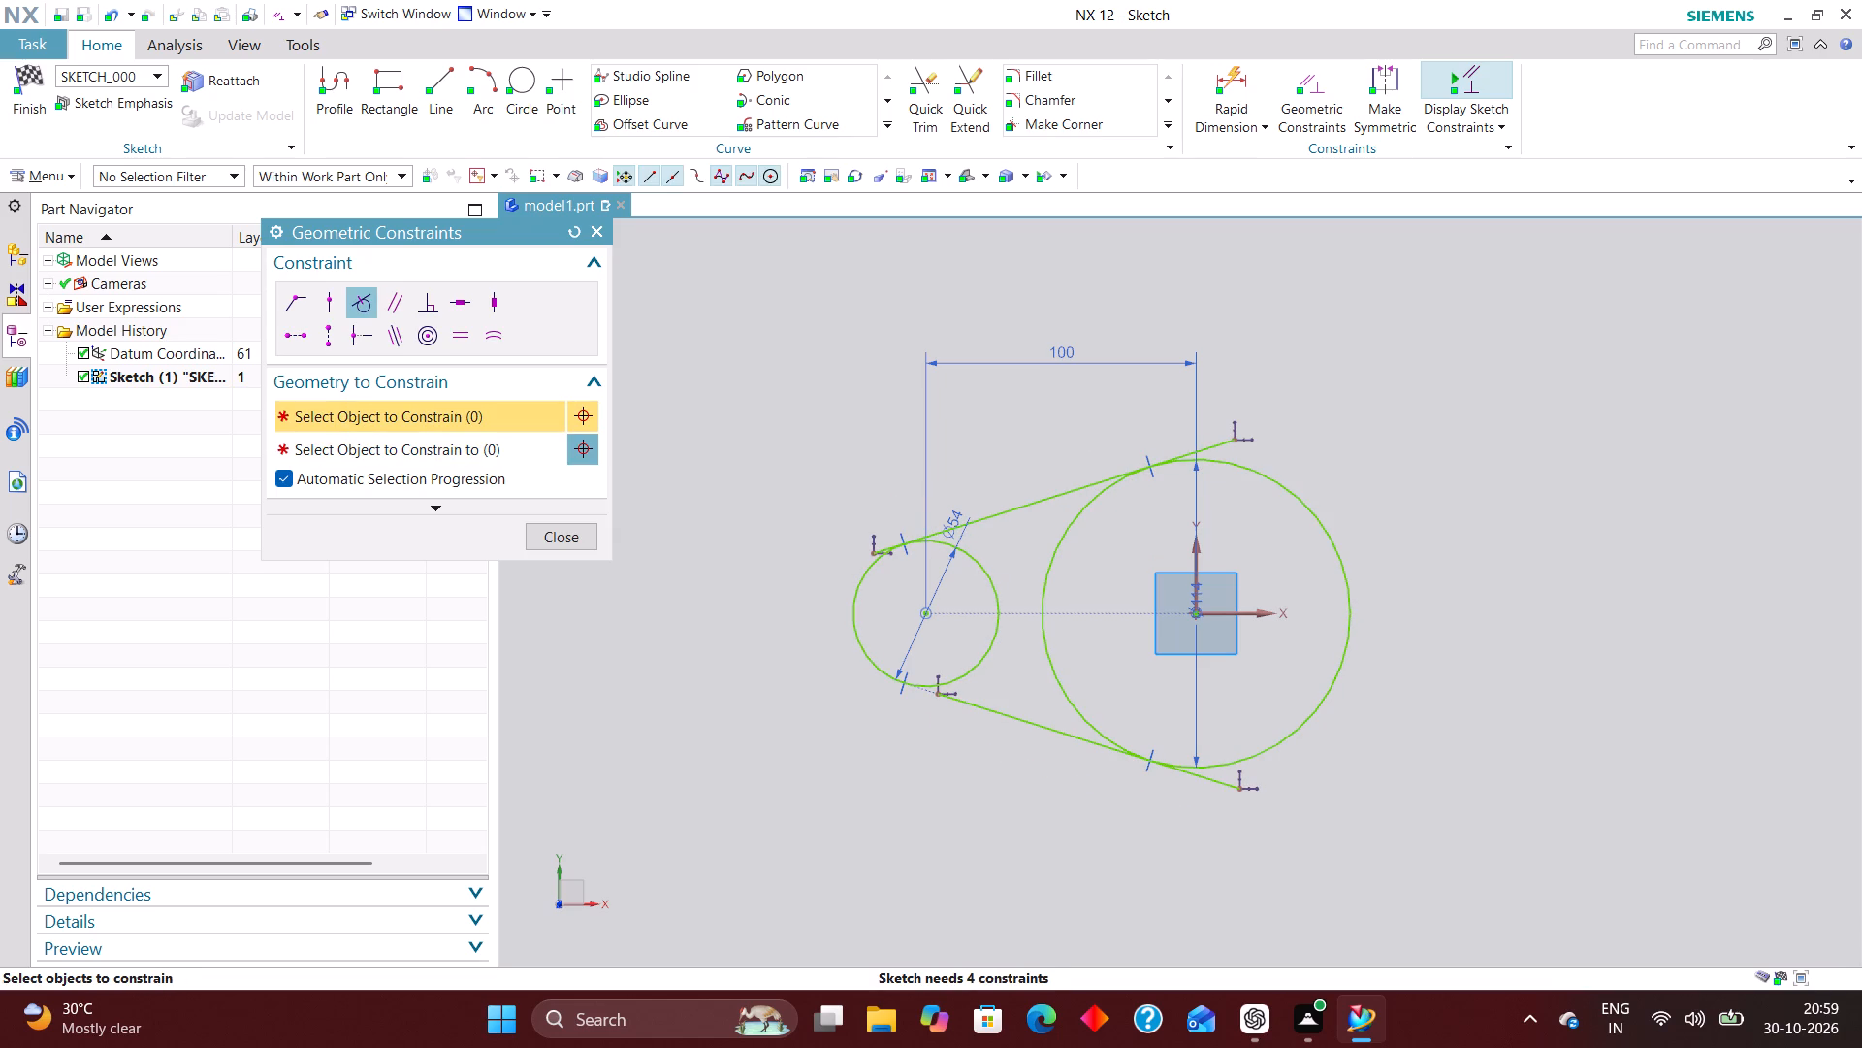
Apply point-on-curve constraints placing all four line endpoints on their adjacent circles.
left_click(330, 305)
left_click(872, 546)
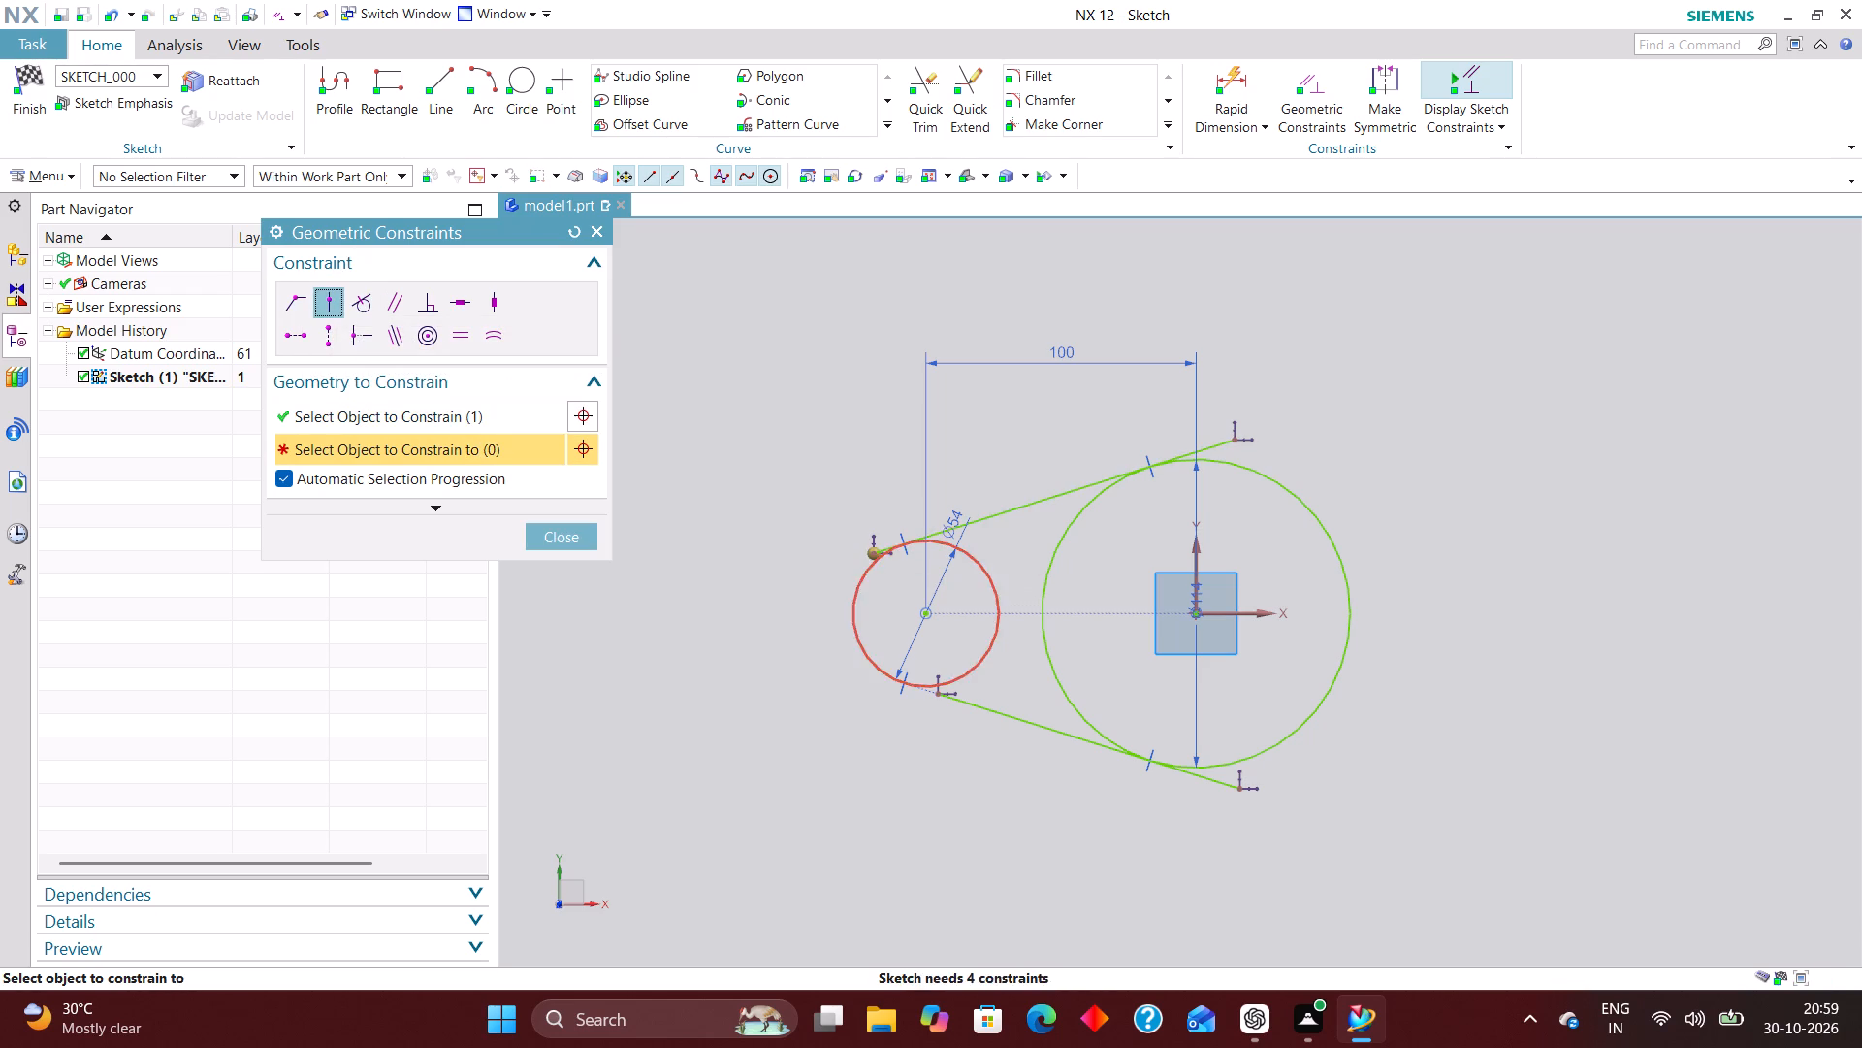
left_click(853, 592)
left_click(1238, 435)
left_click(1247, 468)
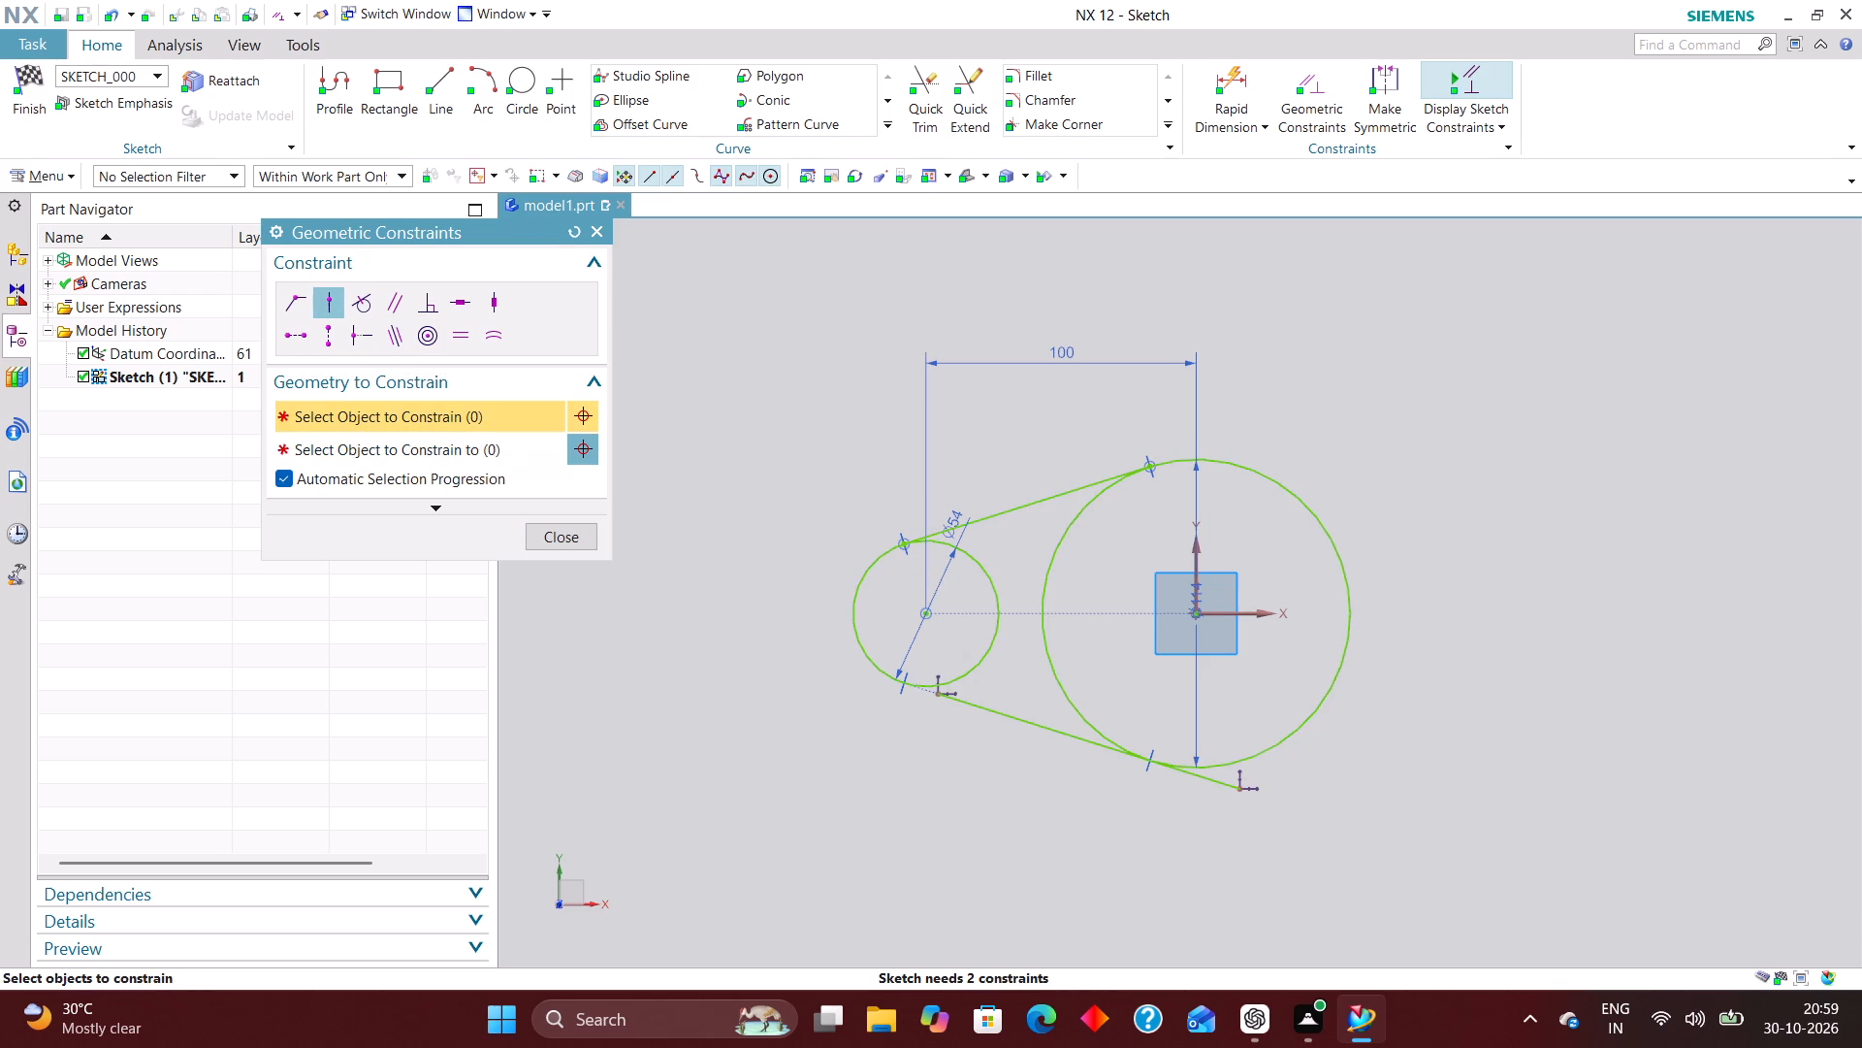
left_click(1241, 796)
left_click(1278, 739)
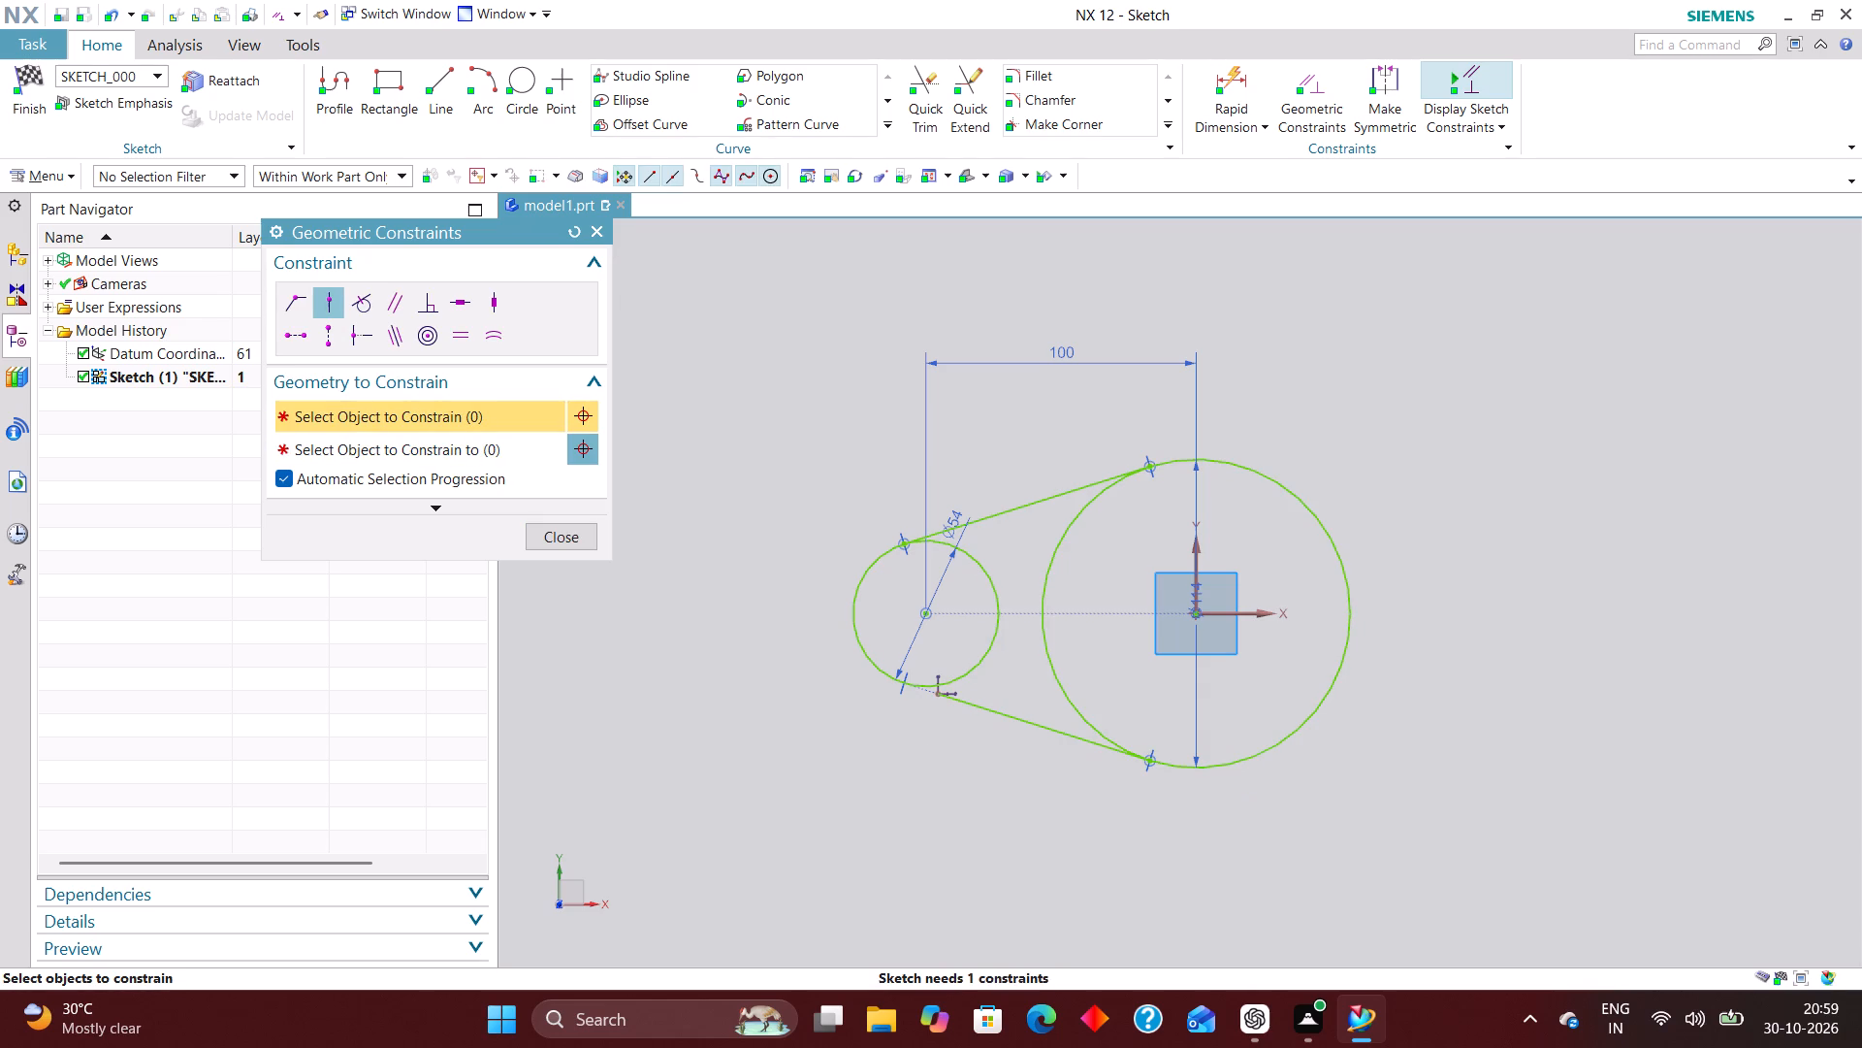
left_click(930, 699)
left_click(964, 678)
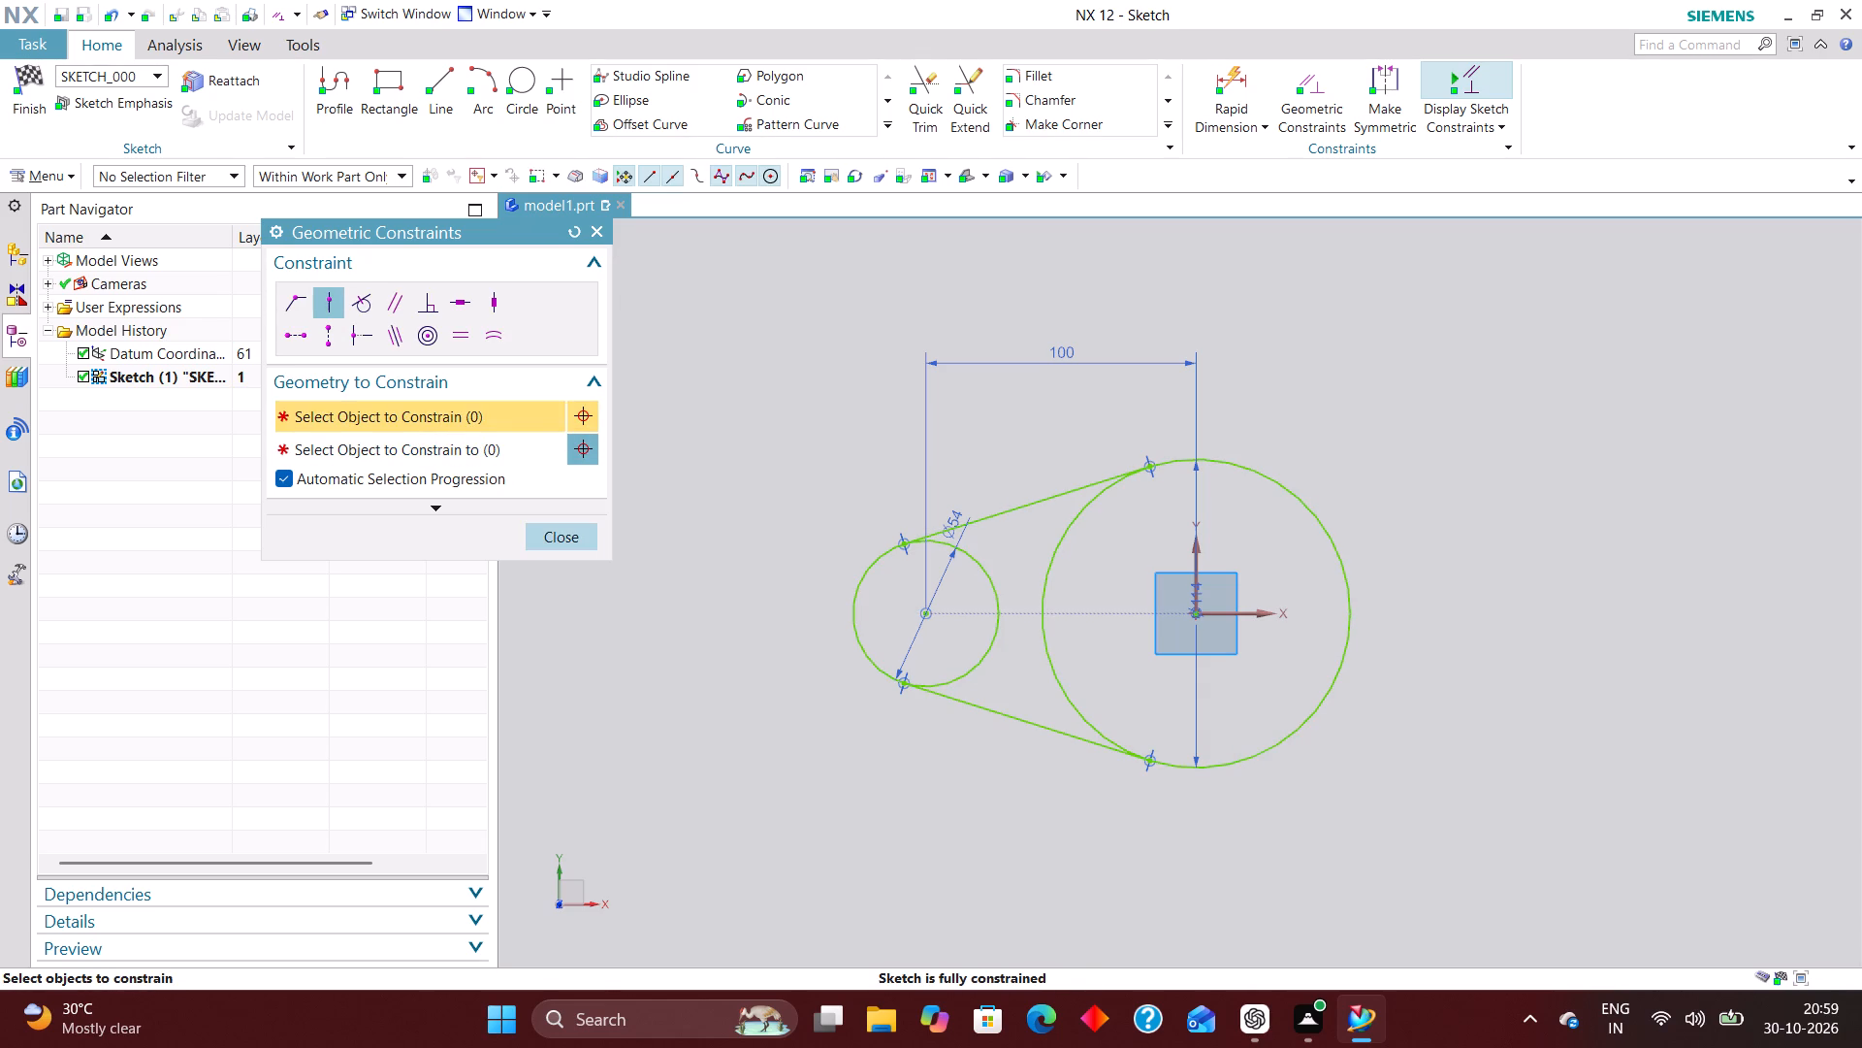
left_click(573, 531)
Trim the inner arcs of both circles between the tangent lines to leave one closed outline, and finish the sketch.
left_click(924, 83)
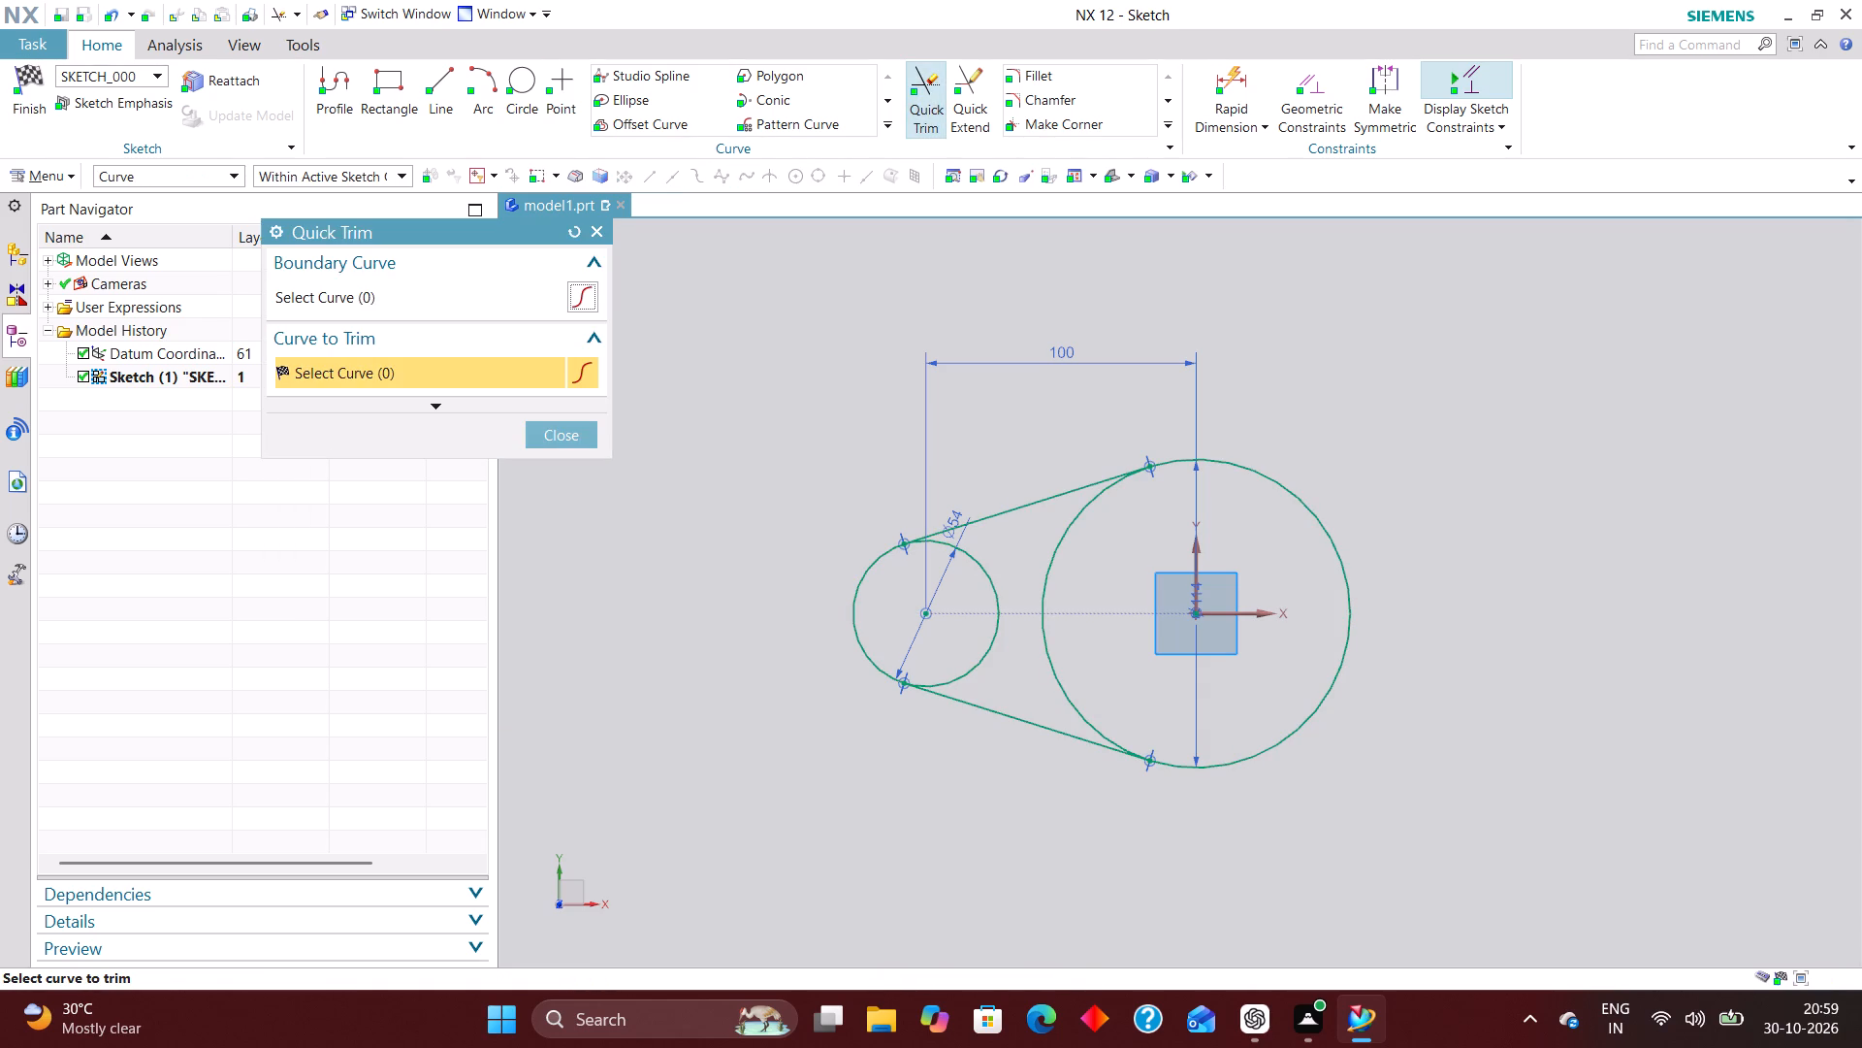
left_click(970, 560)
left_click(1040, 569)
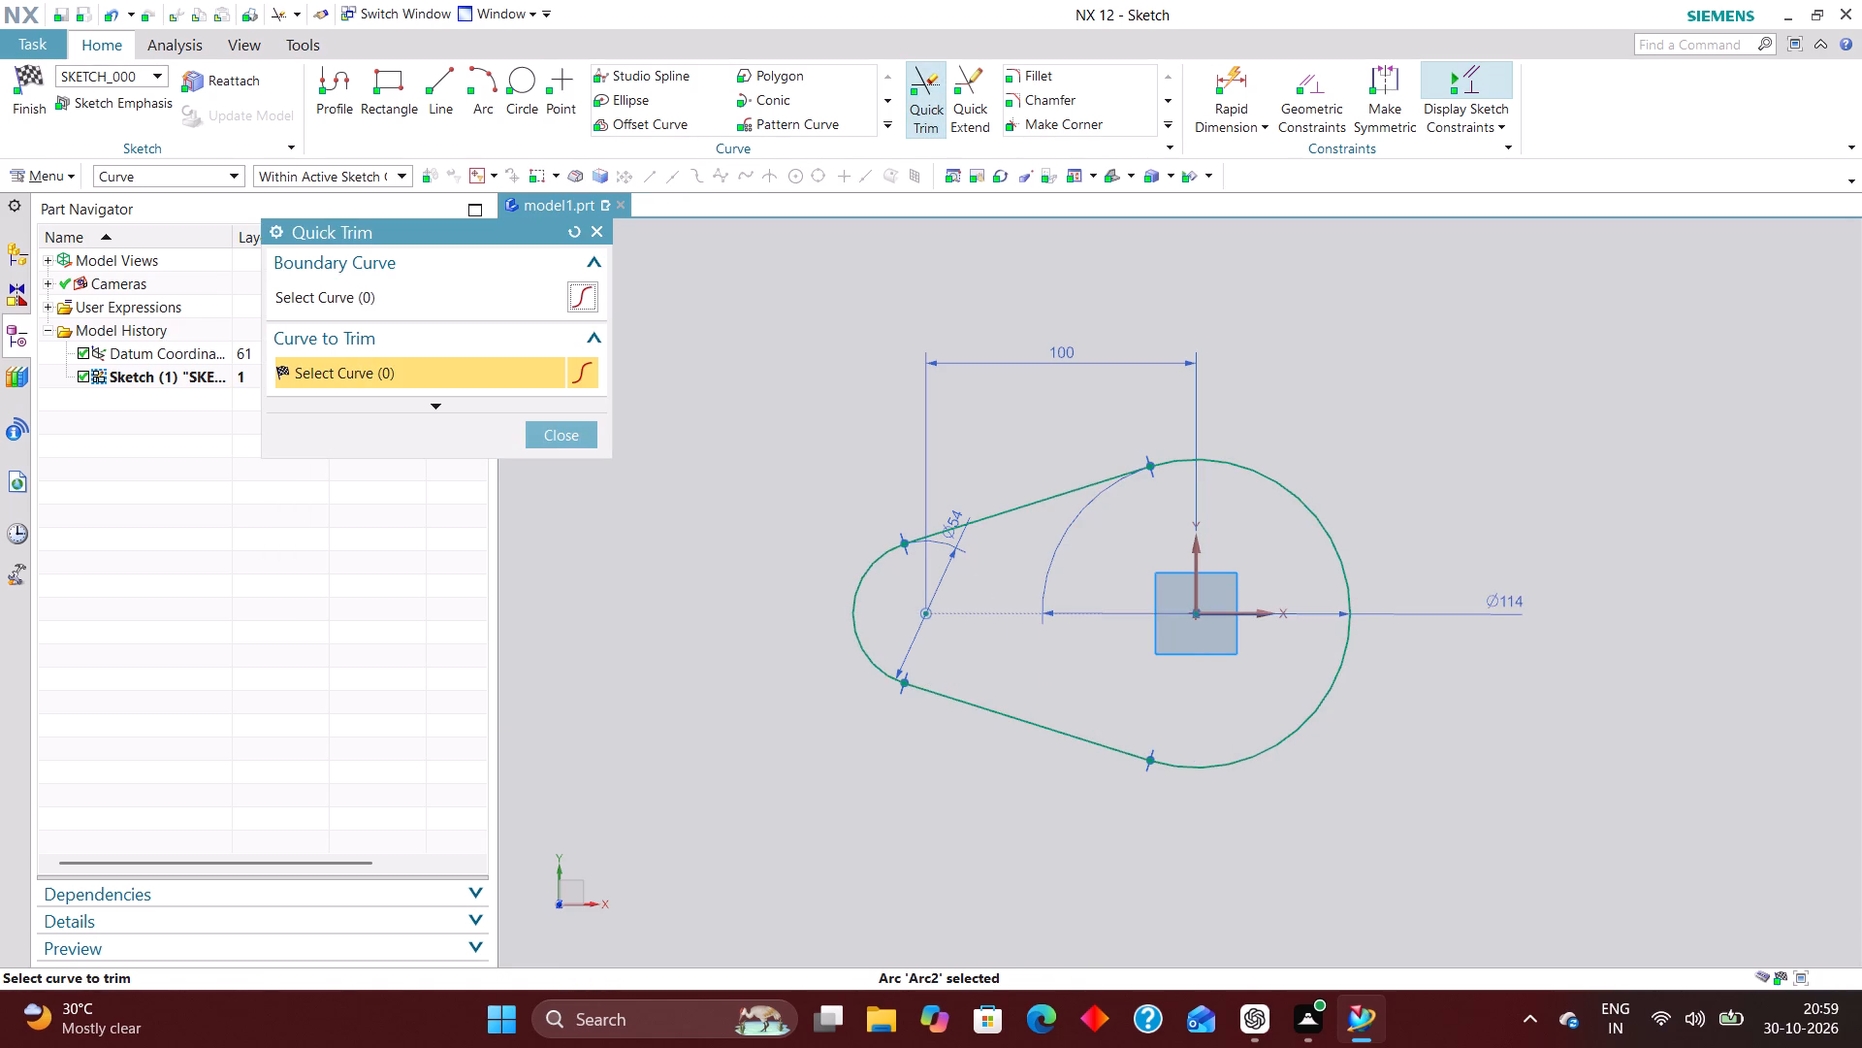
left_click(561, 437)
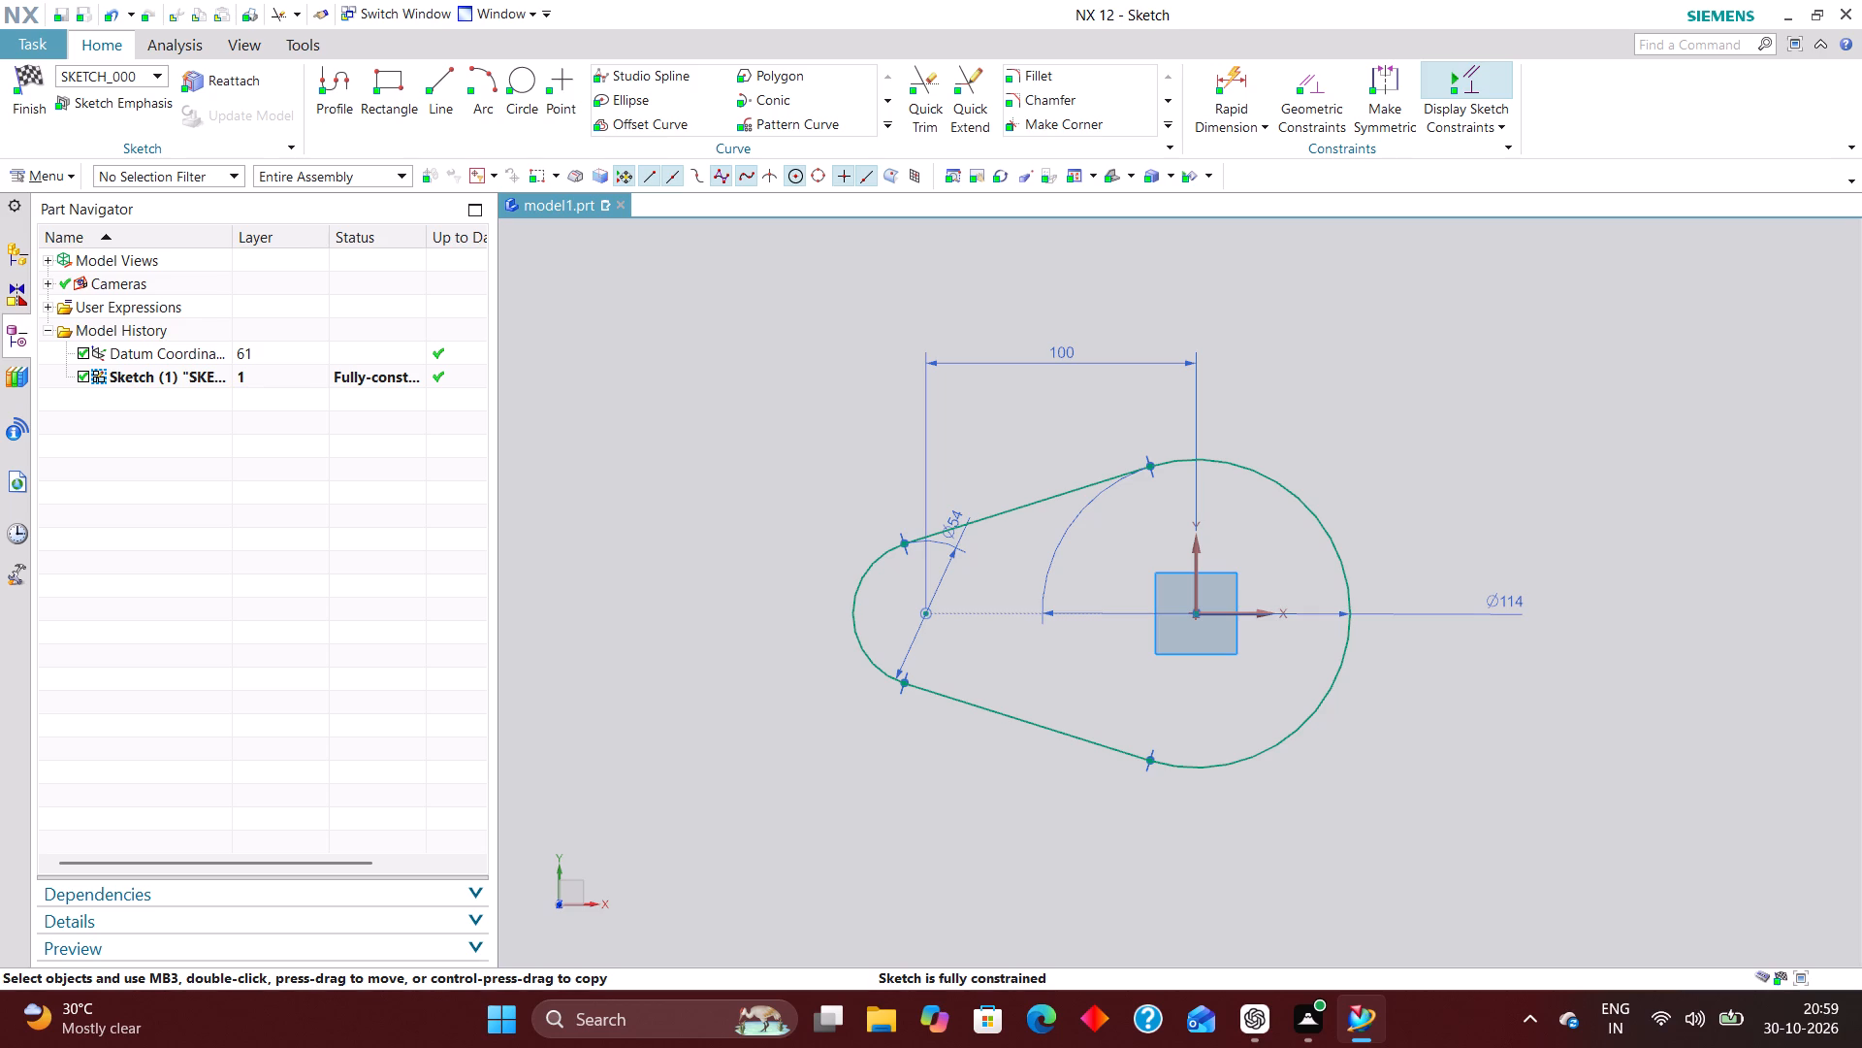
left_click(35, 76)
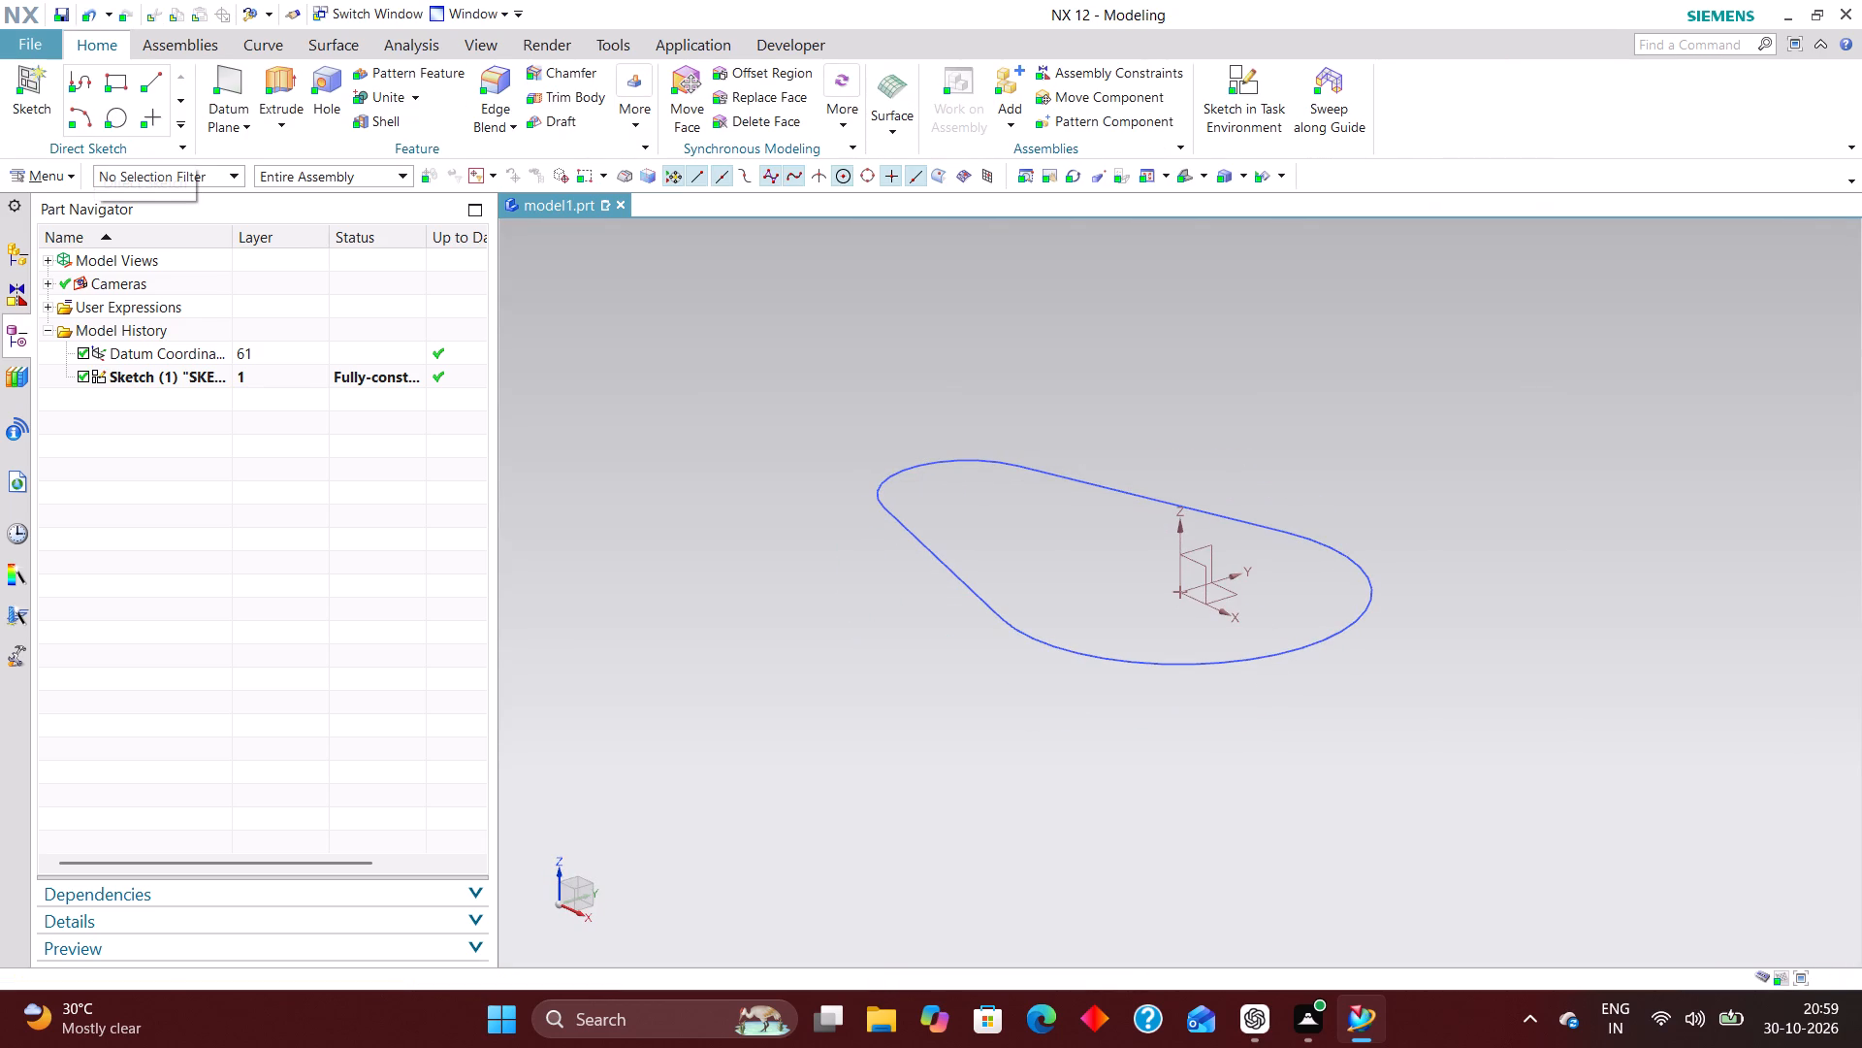
Extrude the closed tangent profile from a start distance of 0 to an end distance of 25 mm.
left_click(275, 84)
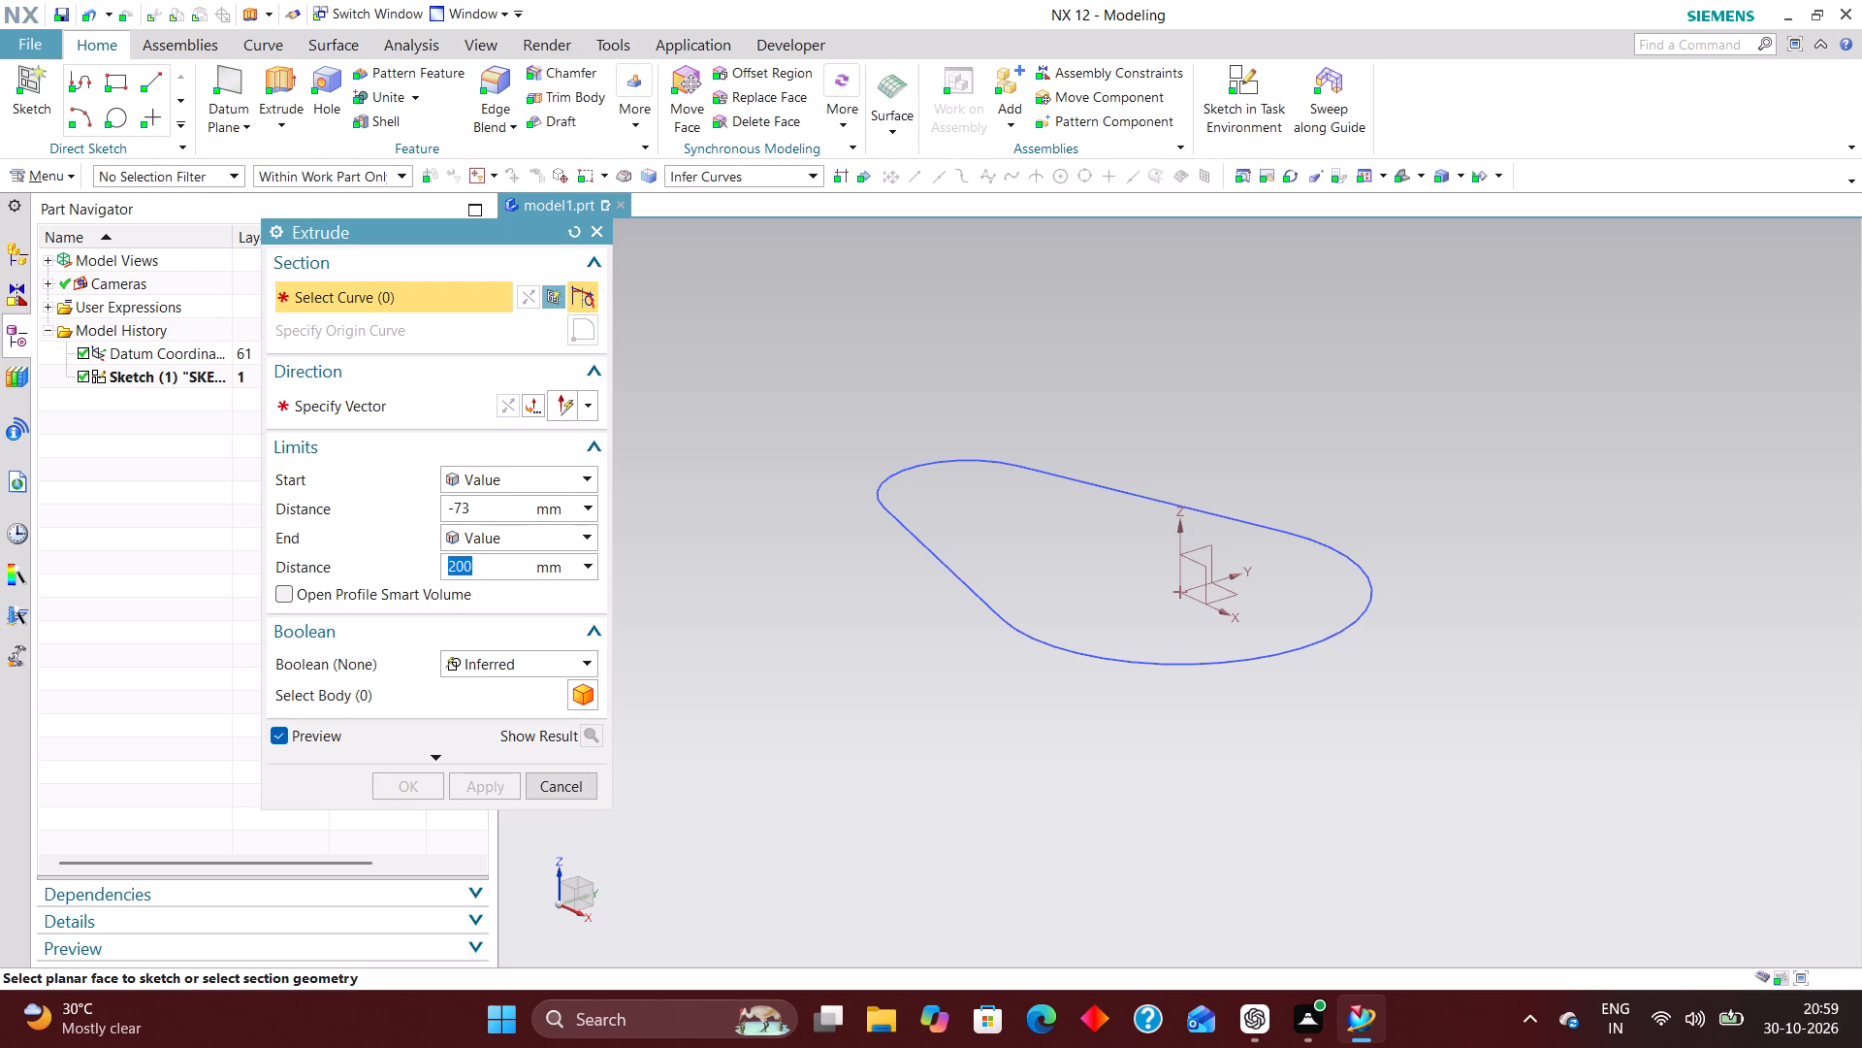
left_click(1216, 663)
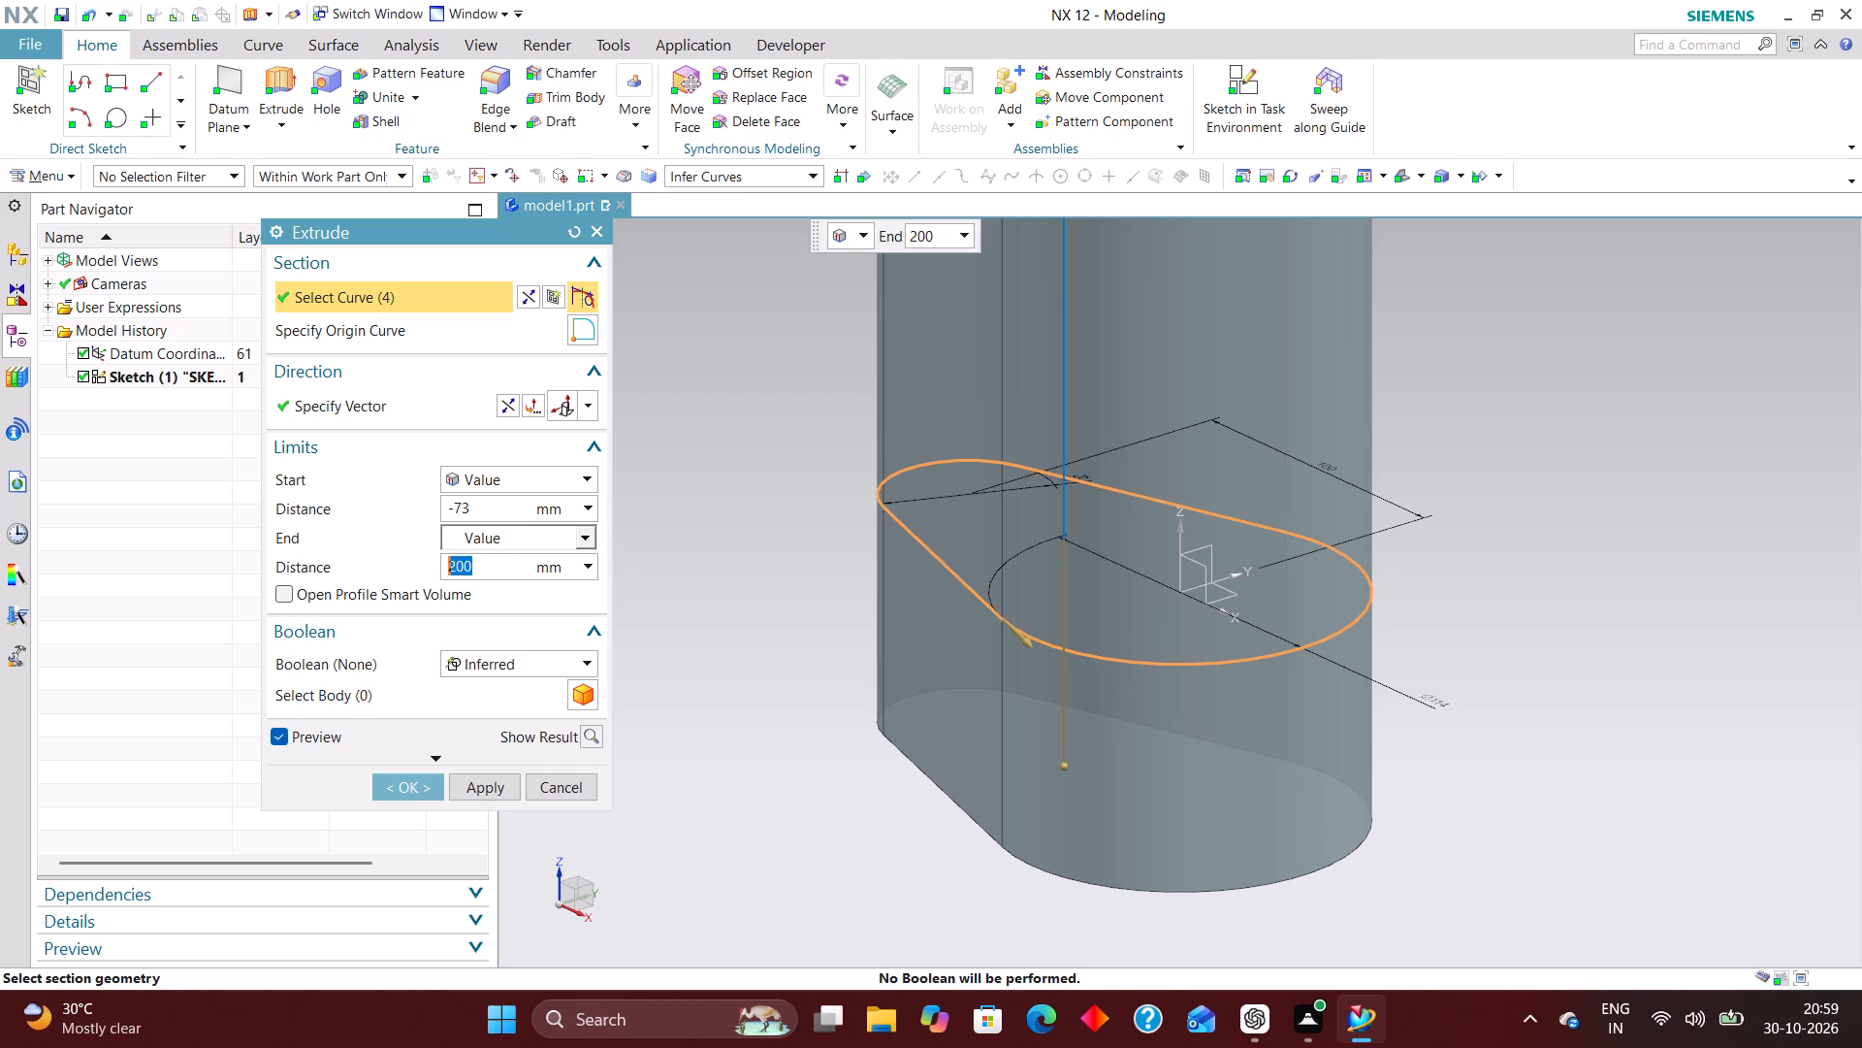
left_click_drag(487, 508, 438, 510)
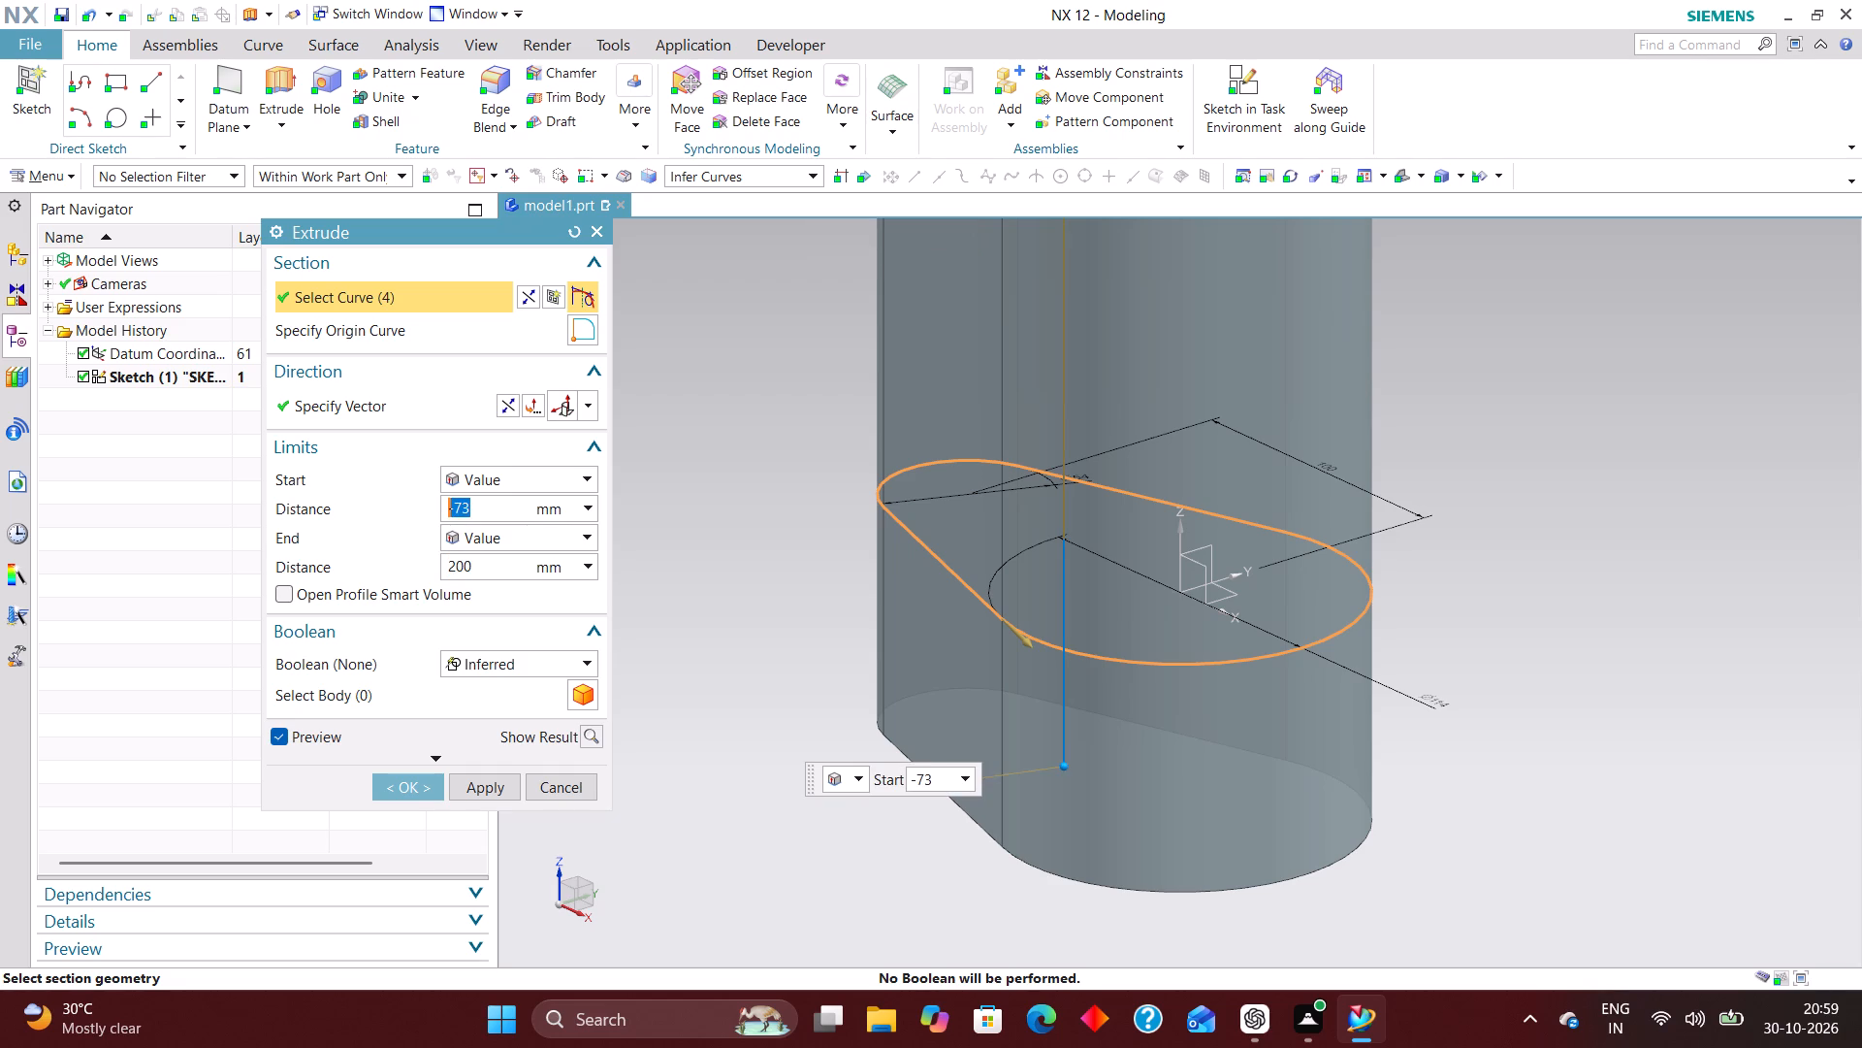
key("0")
key("Return")
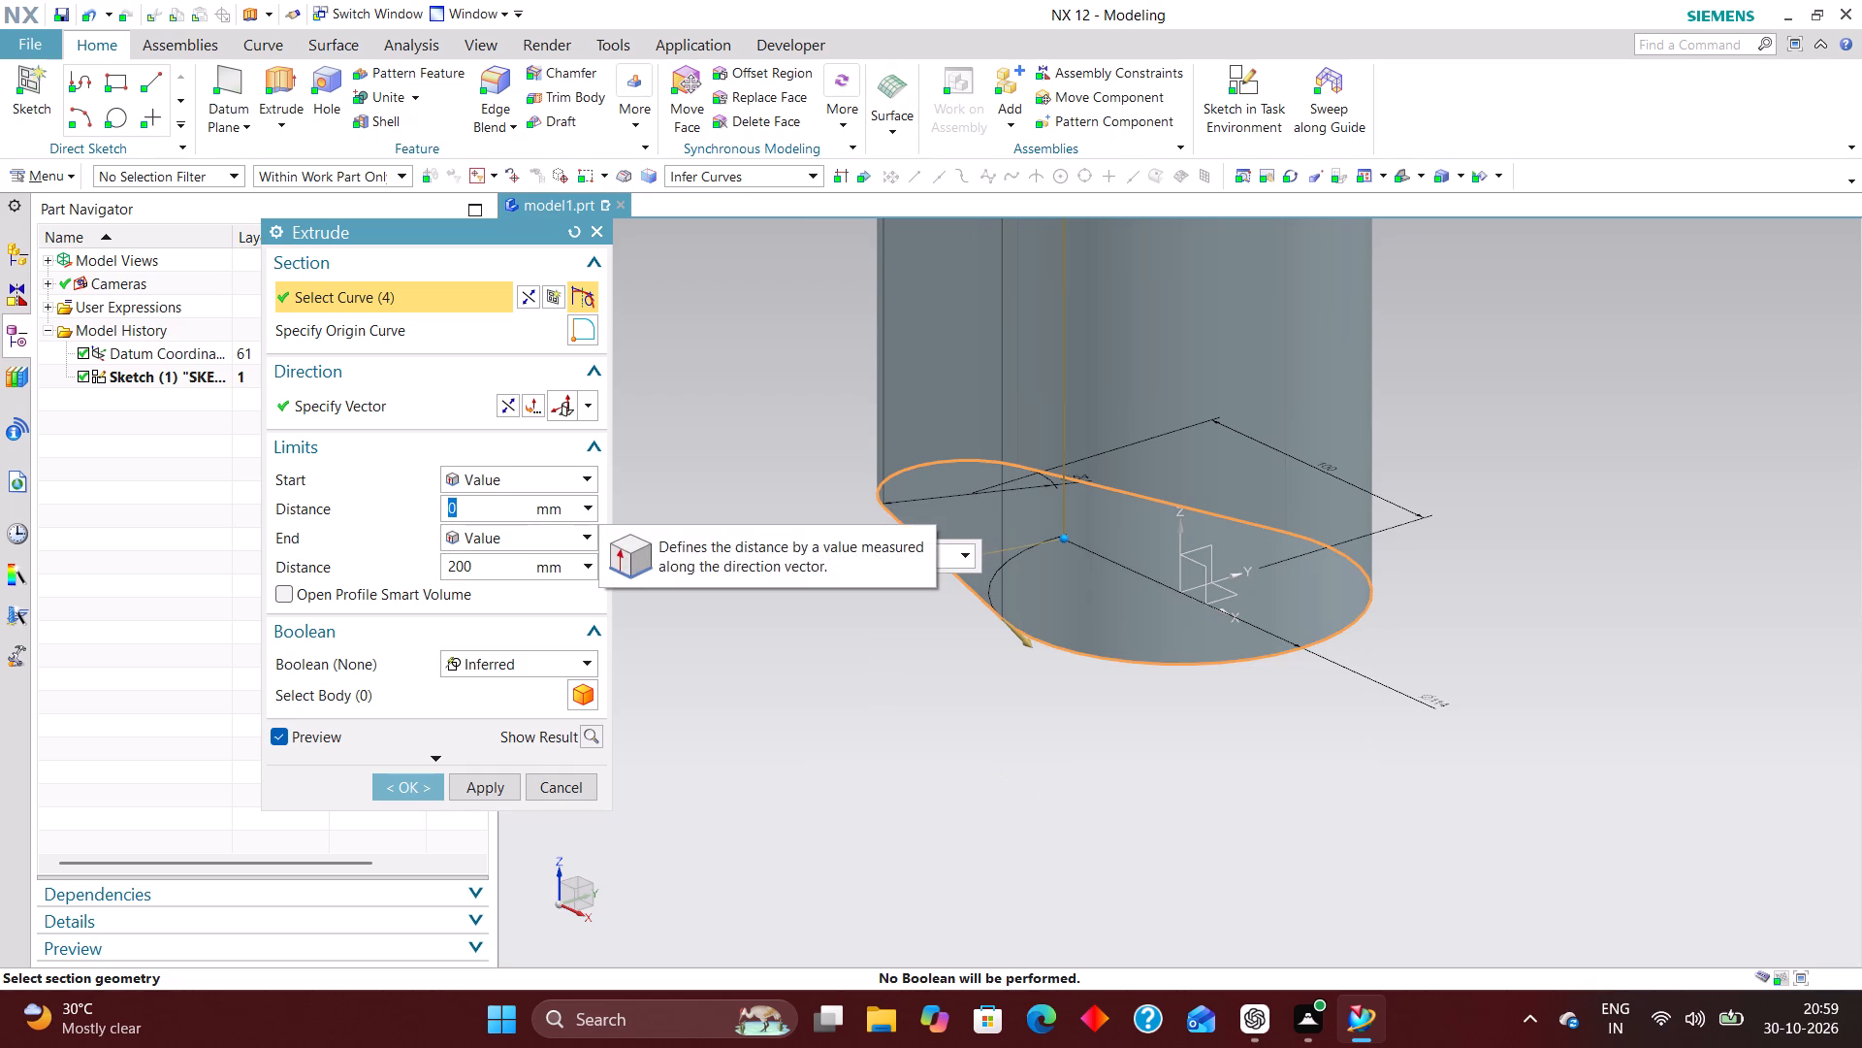
left_click_drag(485, 571, 385, 555)
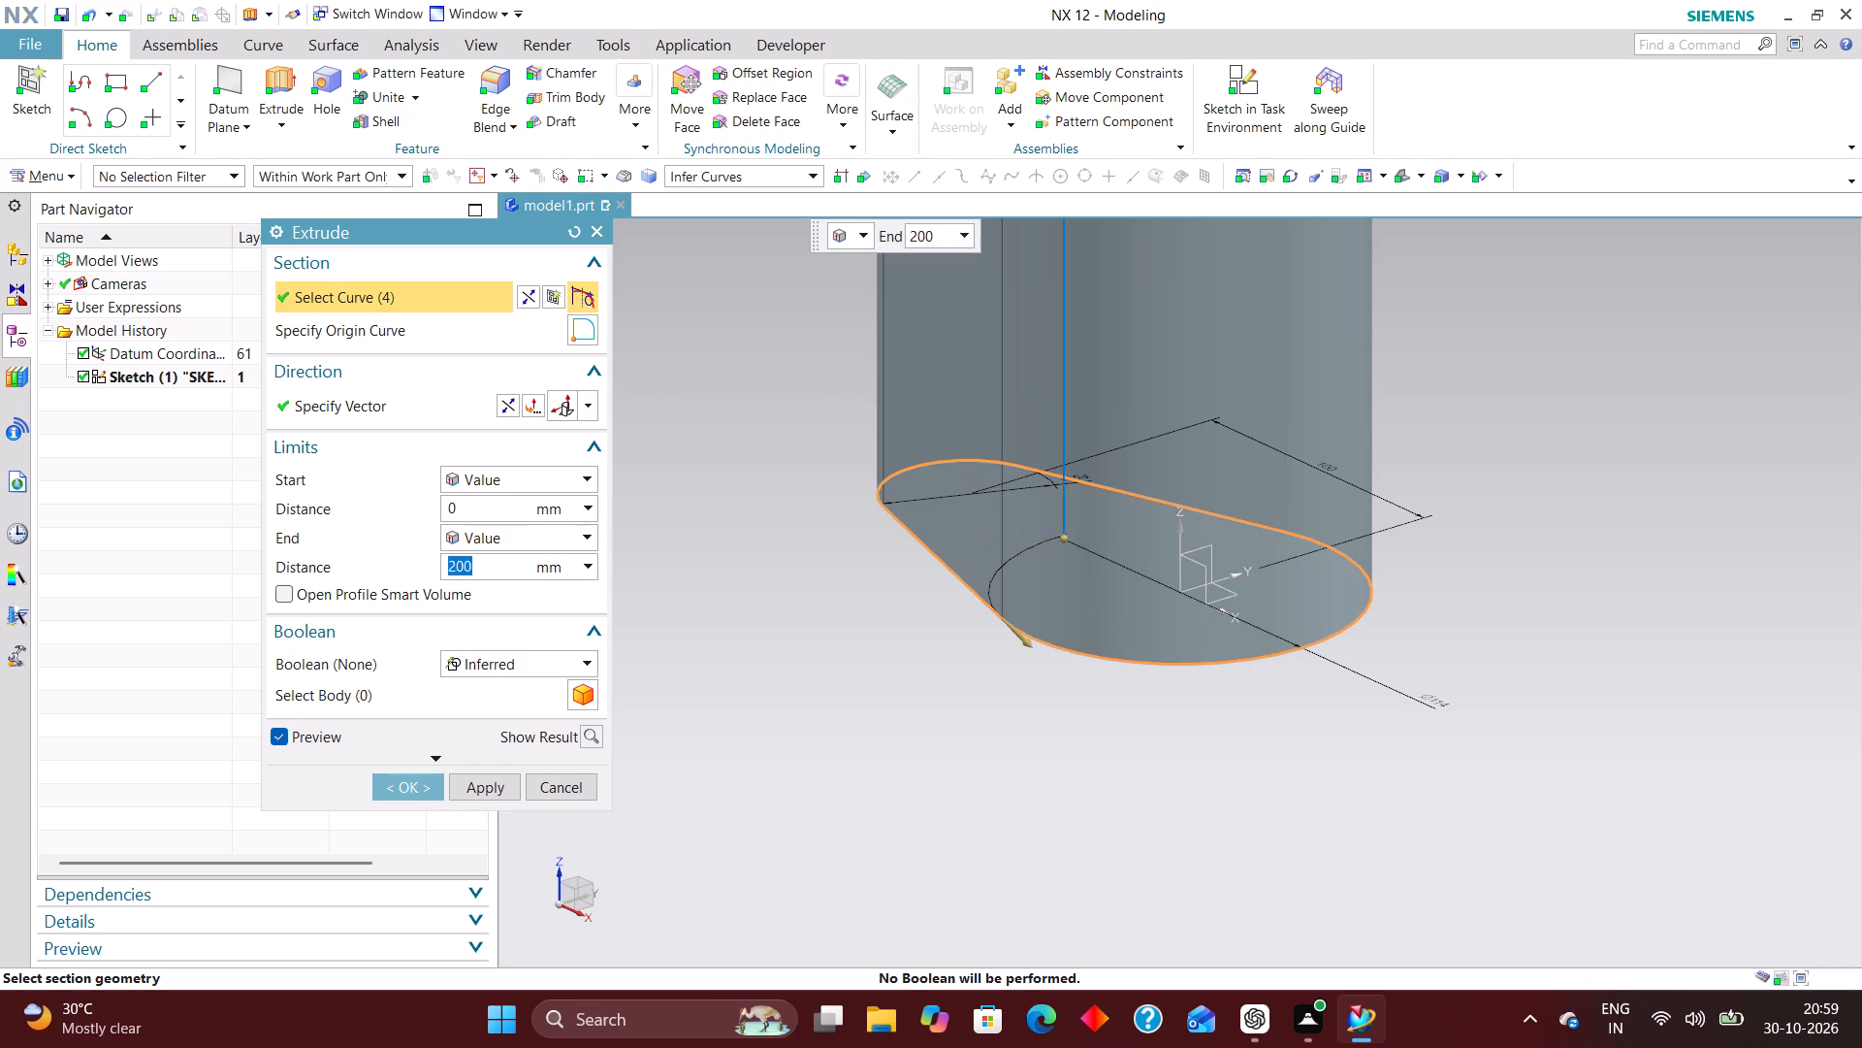
type("25")
key("Return")
left_click(404, 792)
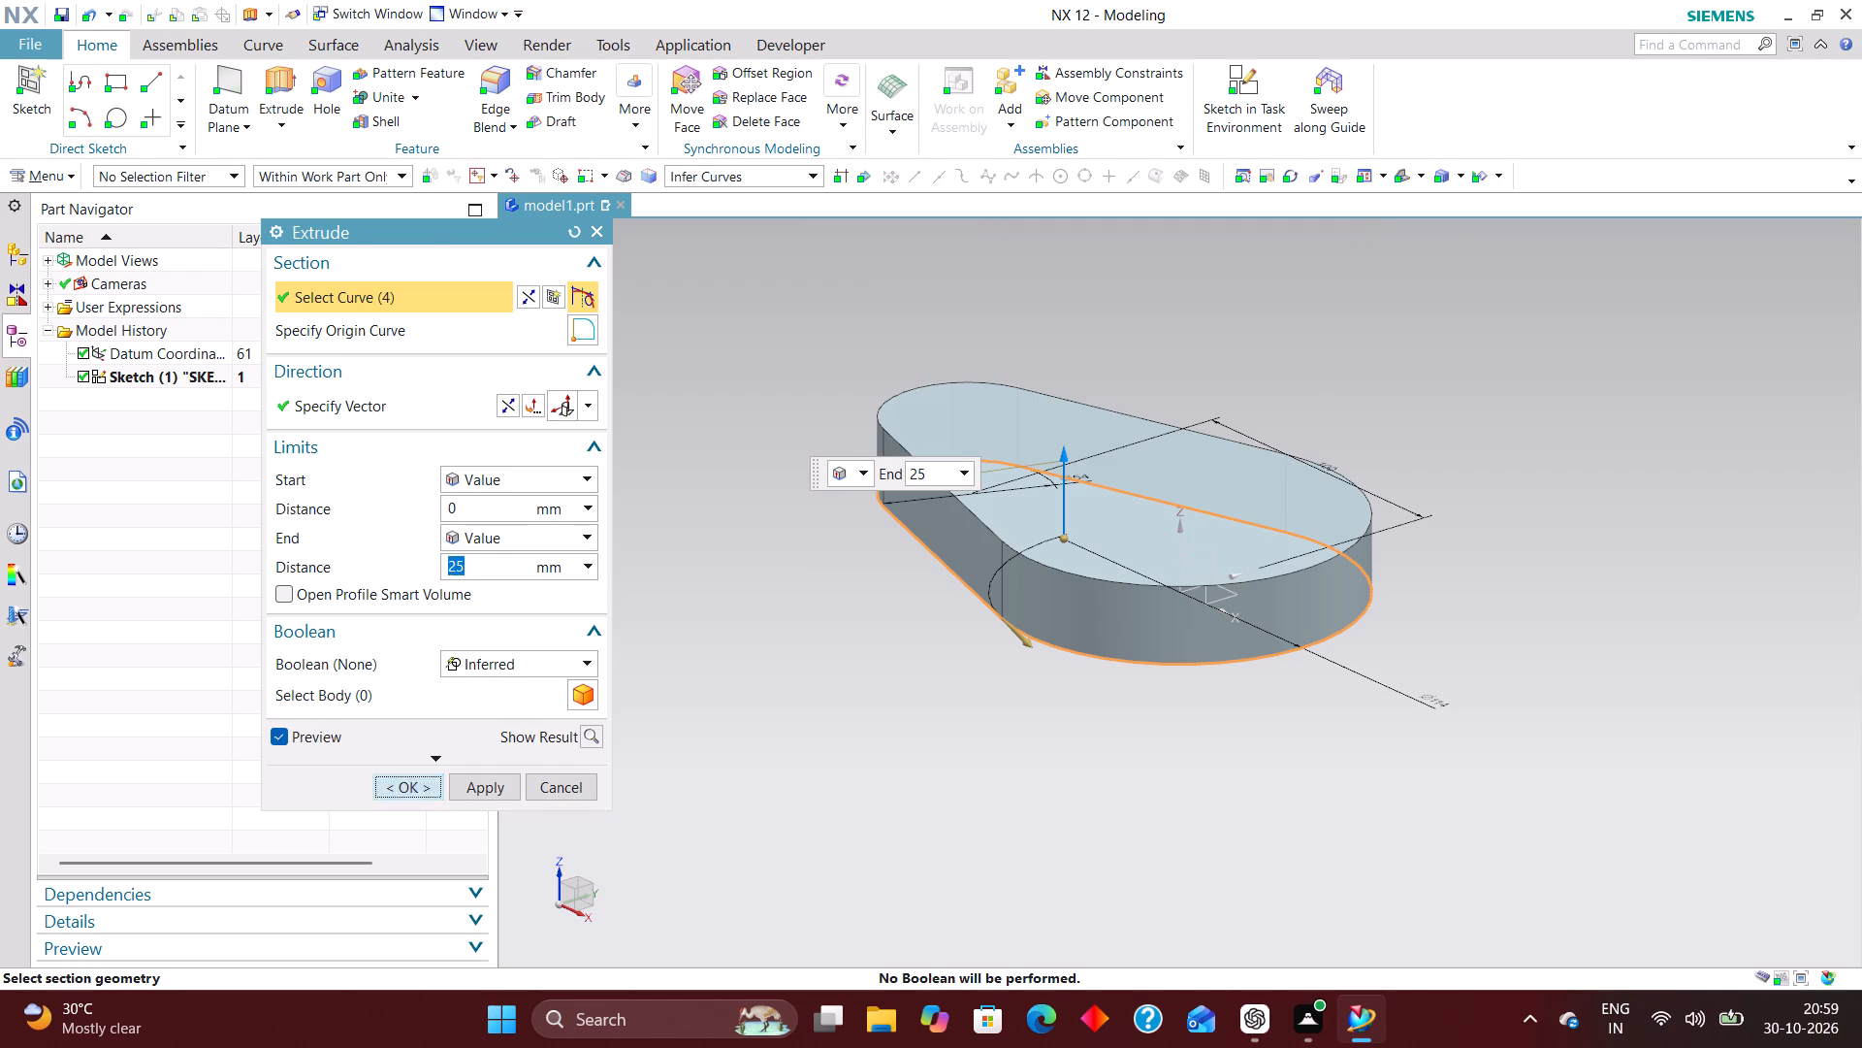
Create a new task-environment sketch on the datum coordinate system's XY plane at the base of the extruded body.
scroll(1061, 651, "up", 1)
right_click_drag(1054, 652, 1051, 846)
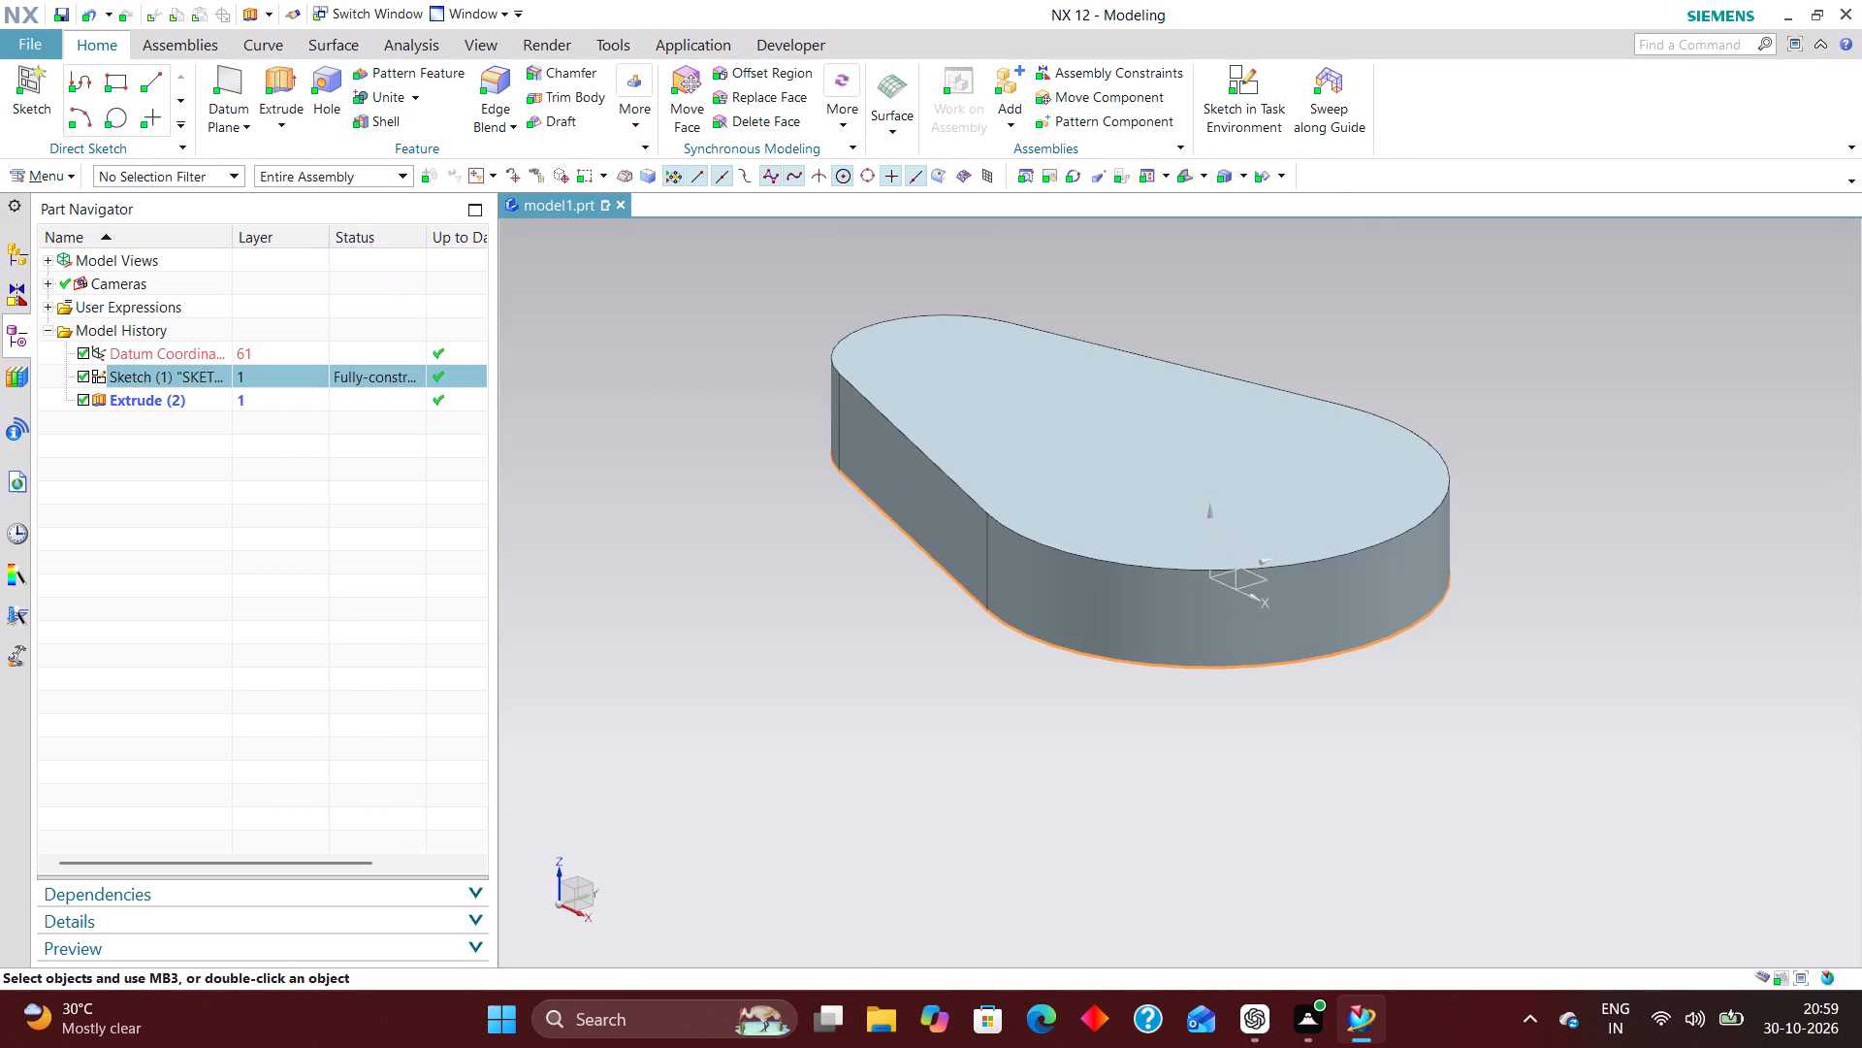
scroll(1087, 835, "down", 1)
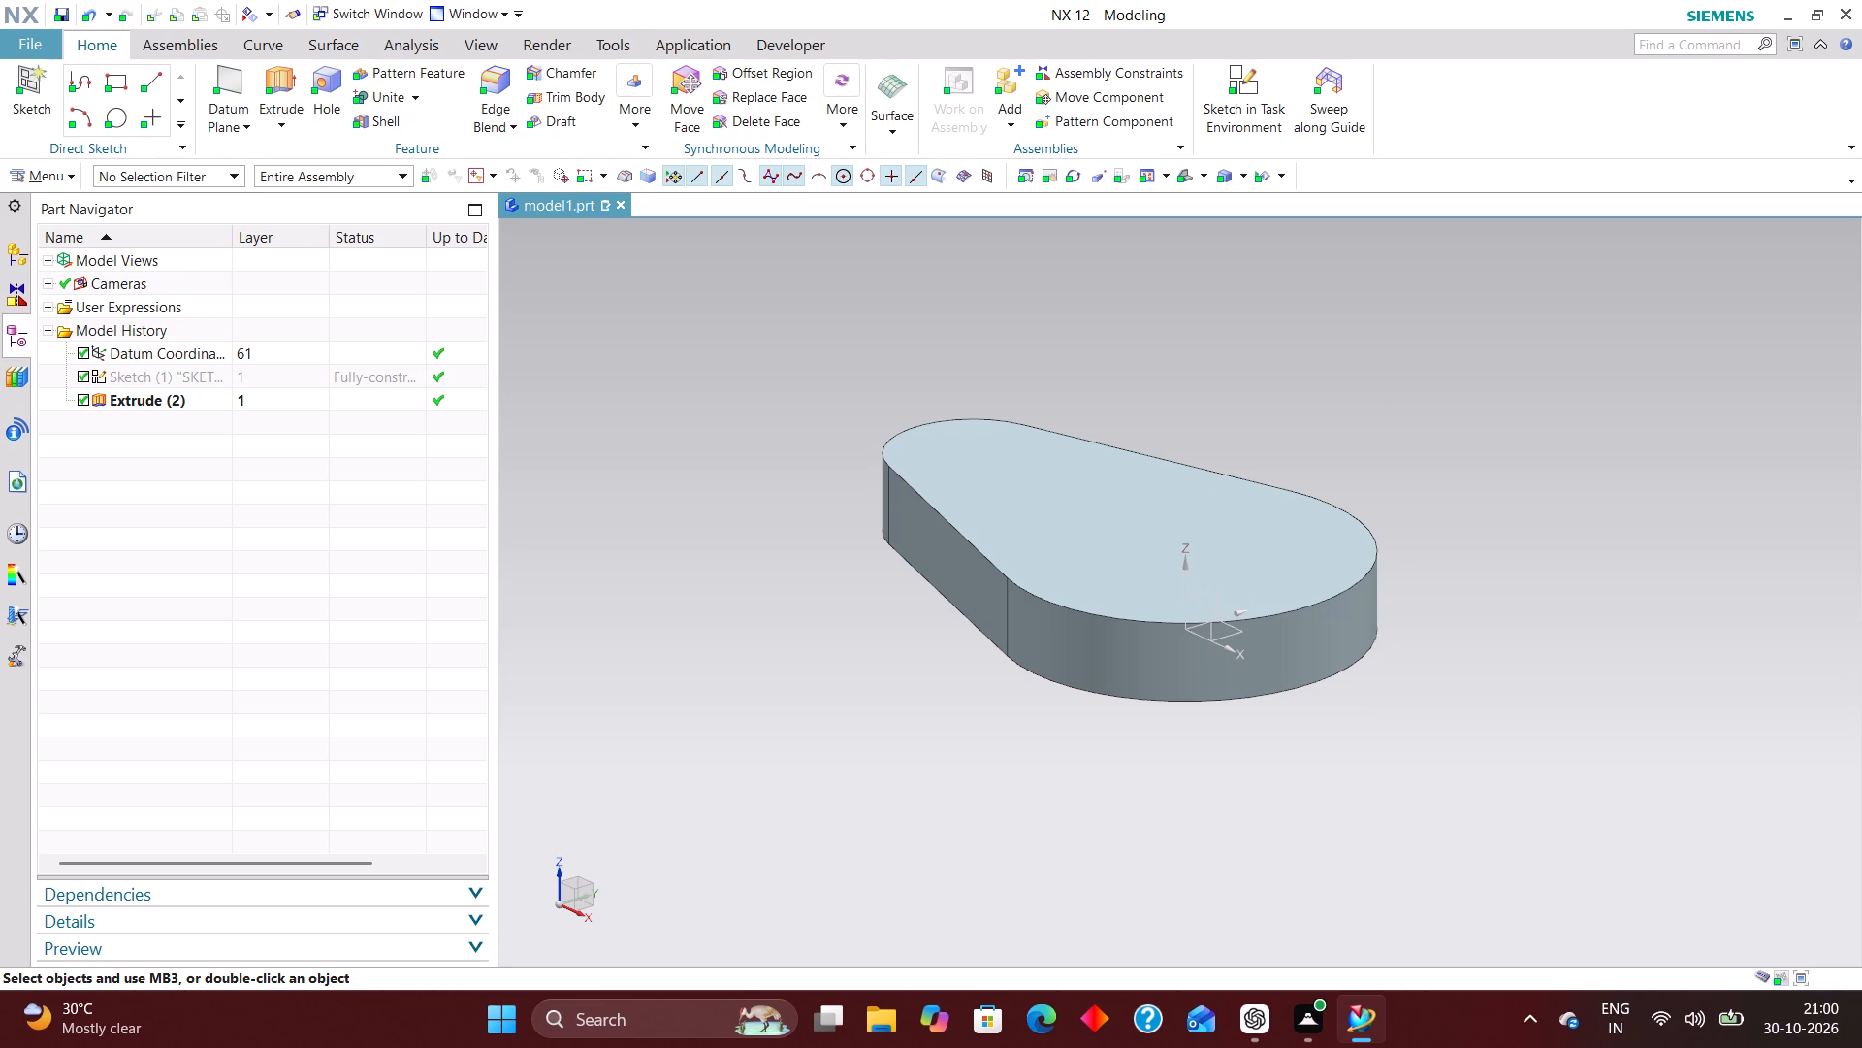
left_click(1235, 69)
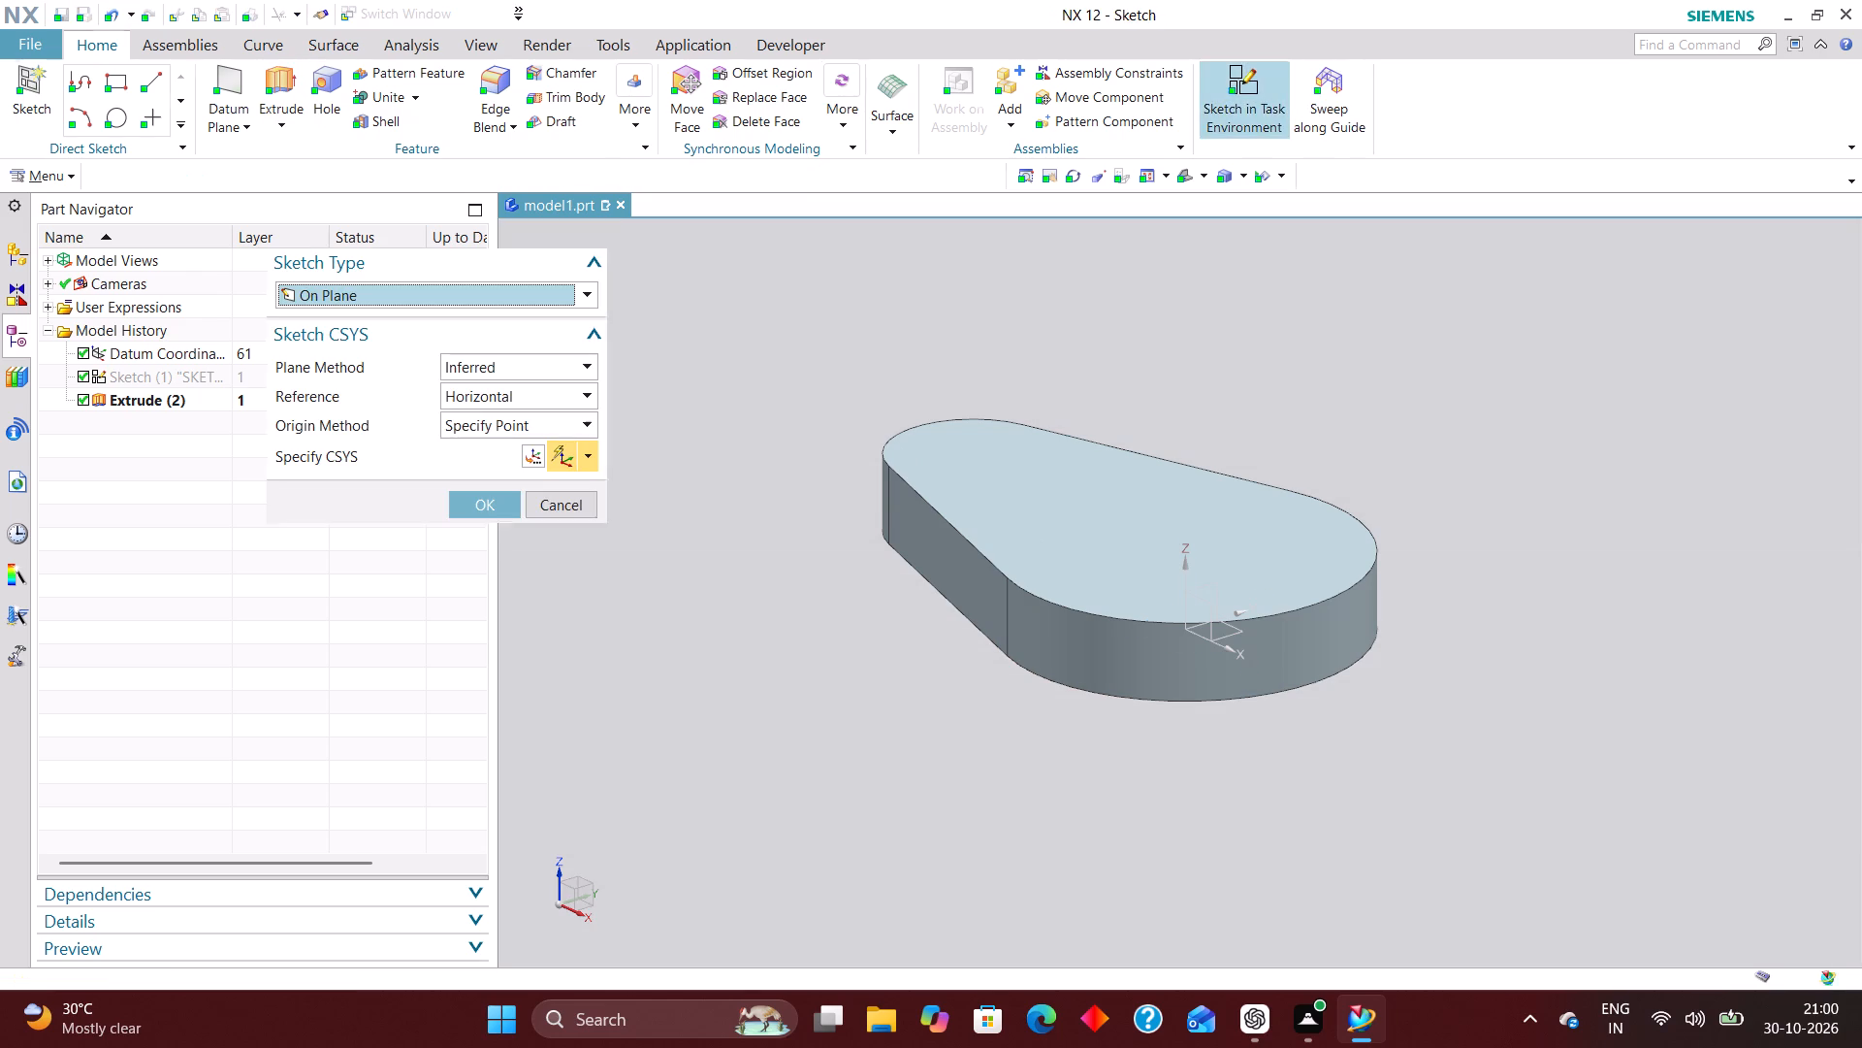
left_click(1231, 639)
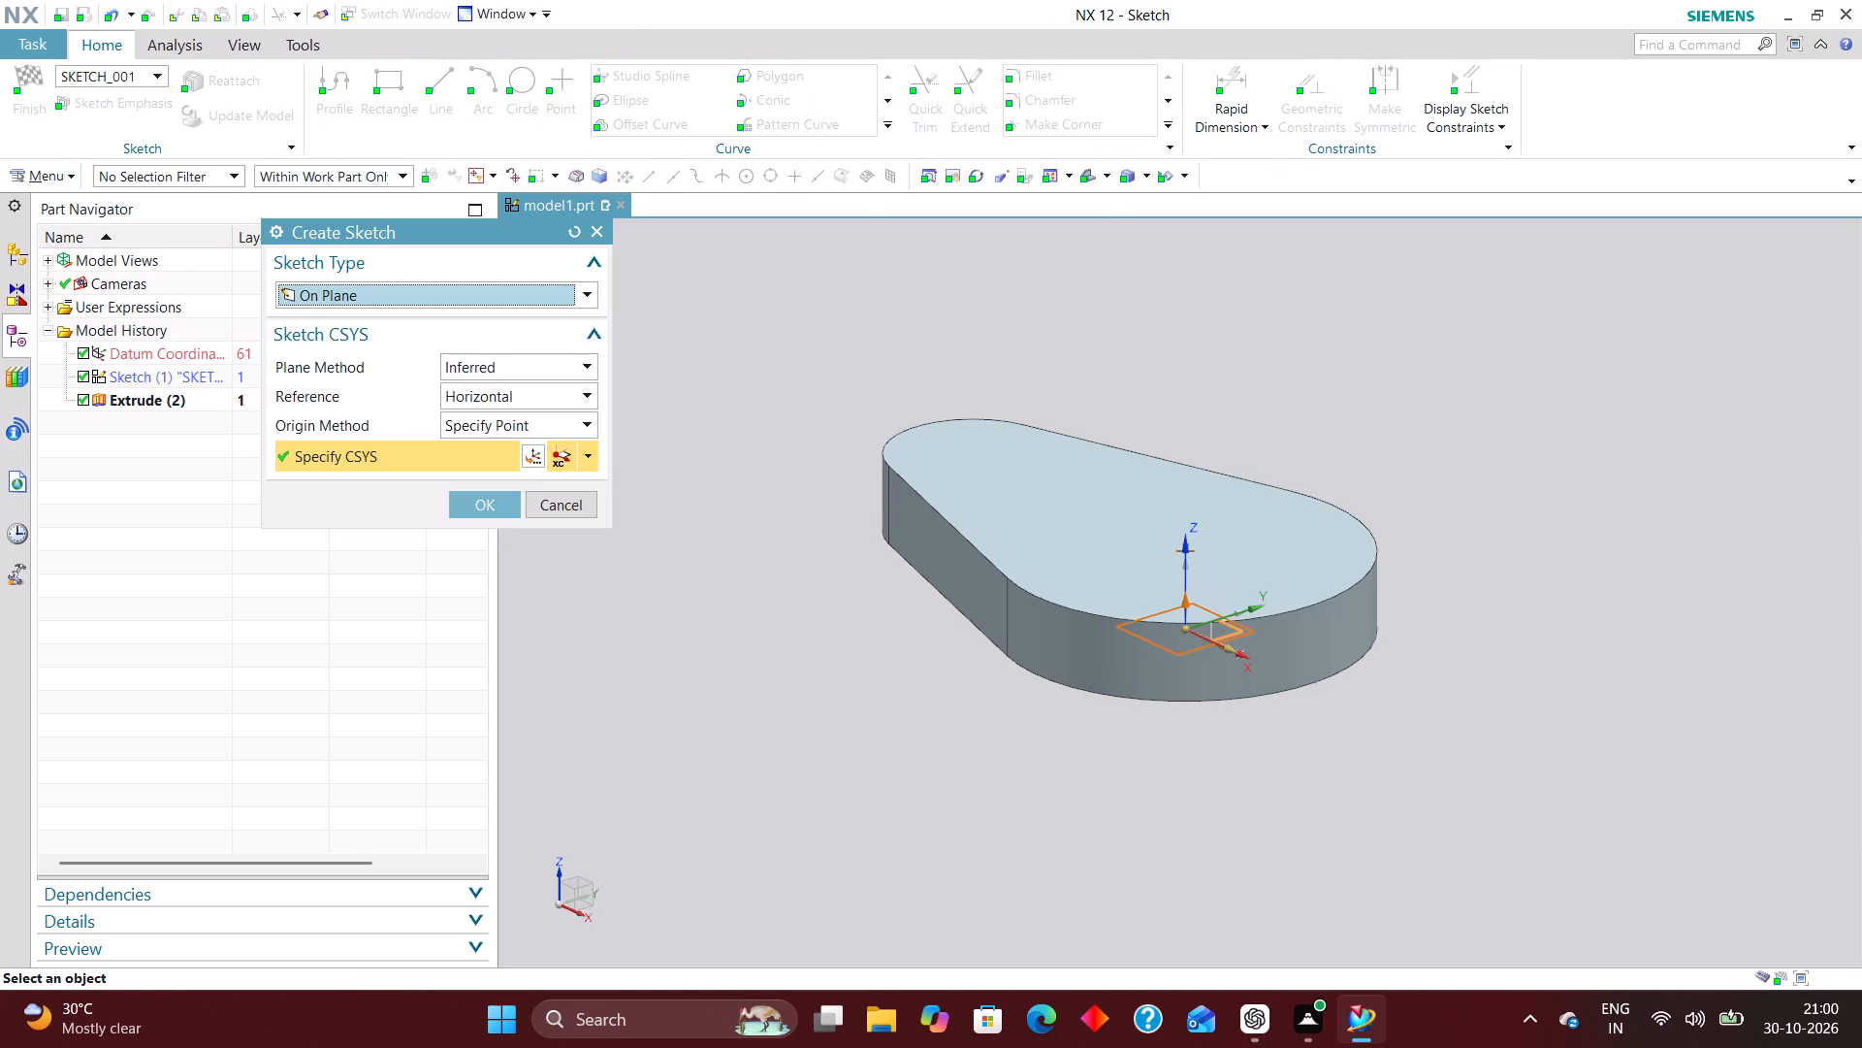
left_click(478, 501)
Draw a circle about 74 mm in diameter beyond the plate's narrow end, centred at about XC -180, YC 0.
scroll(1068, 624, "down", 1)
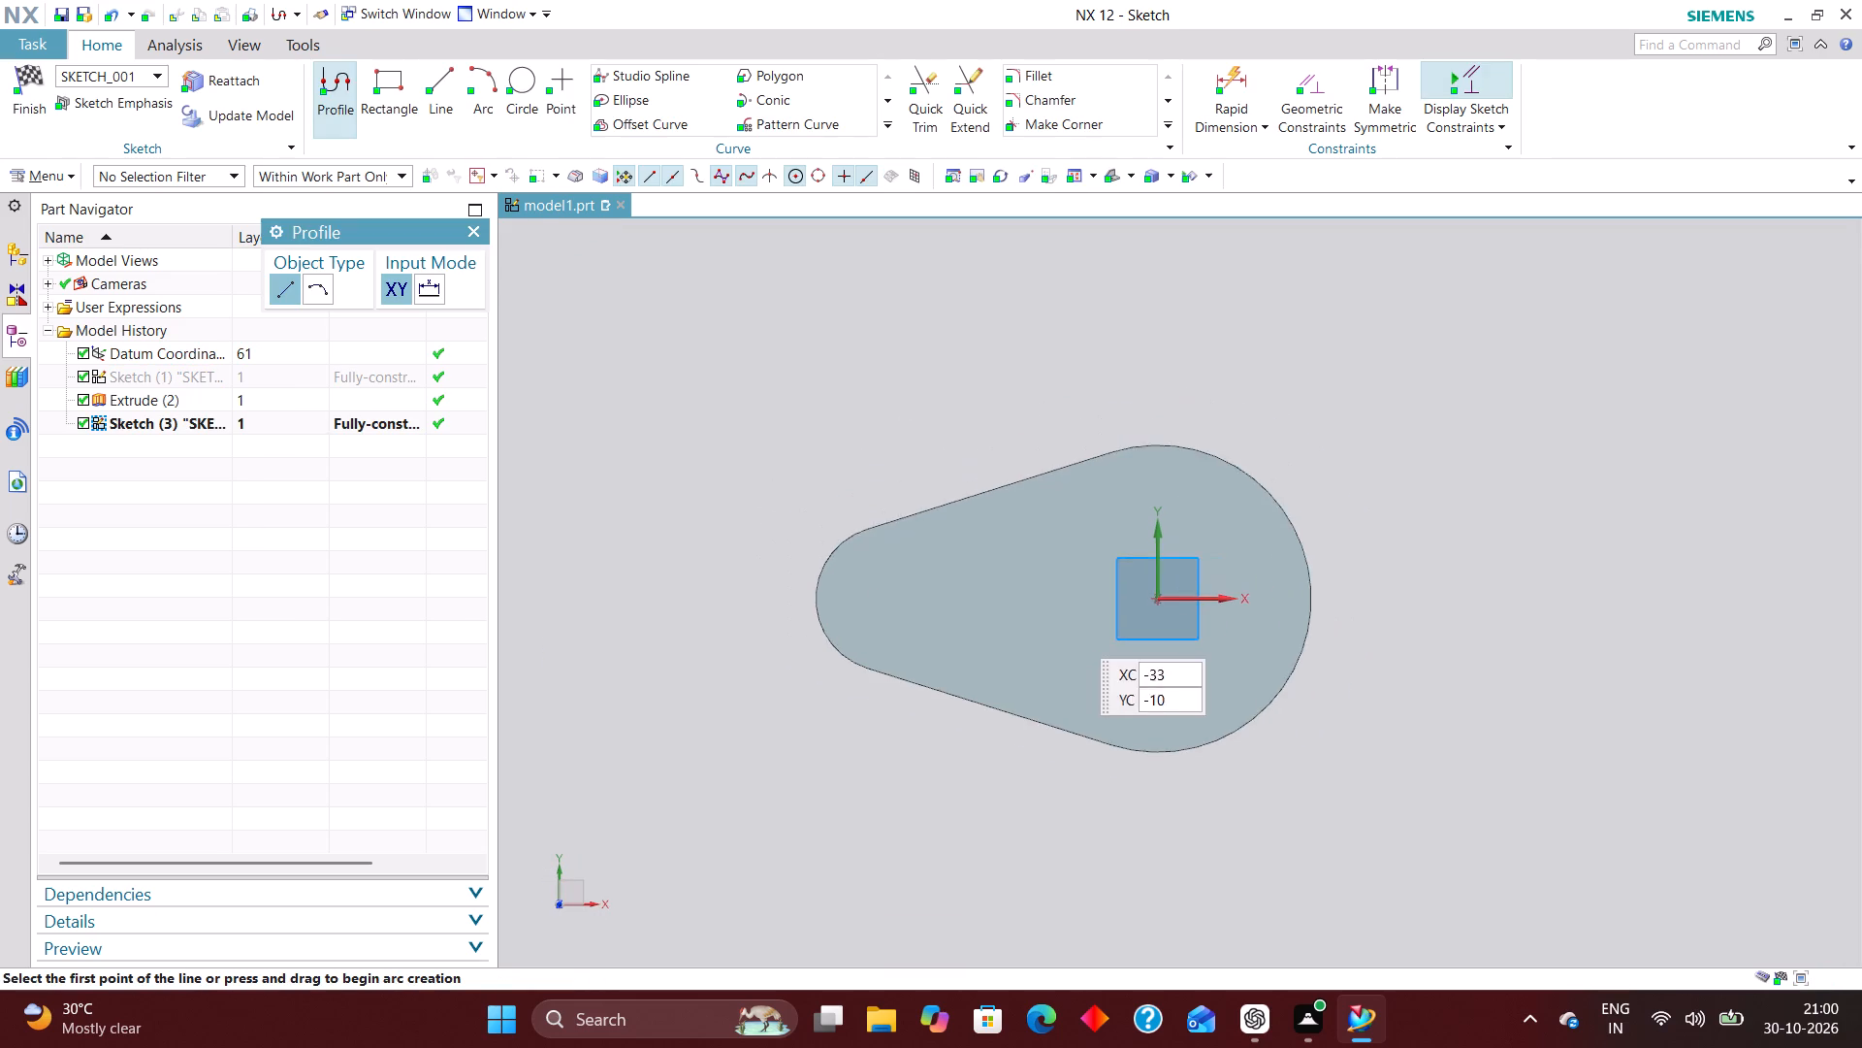
scroll(1068, 627, "down", 1)
left_click(522, 77)
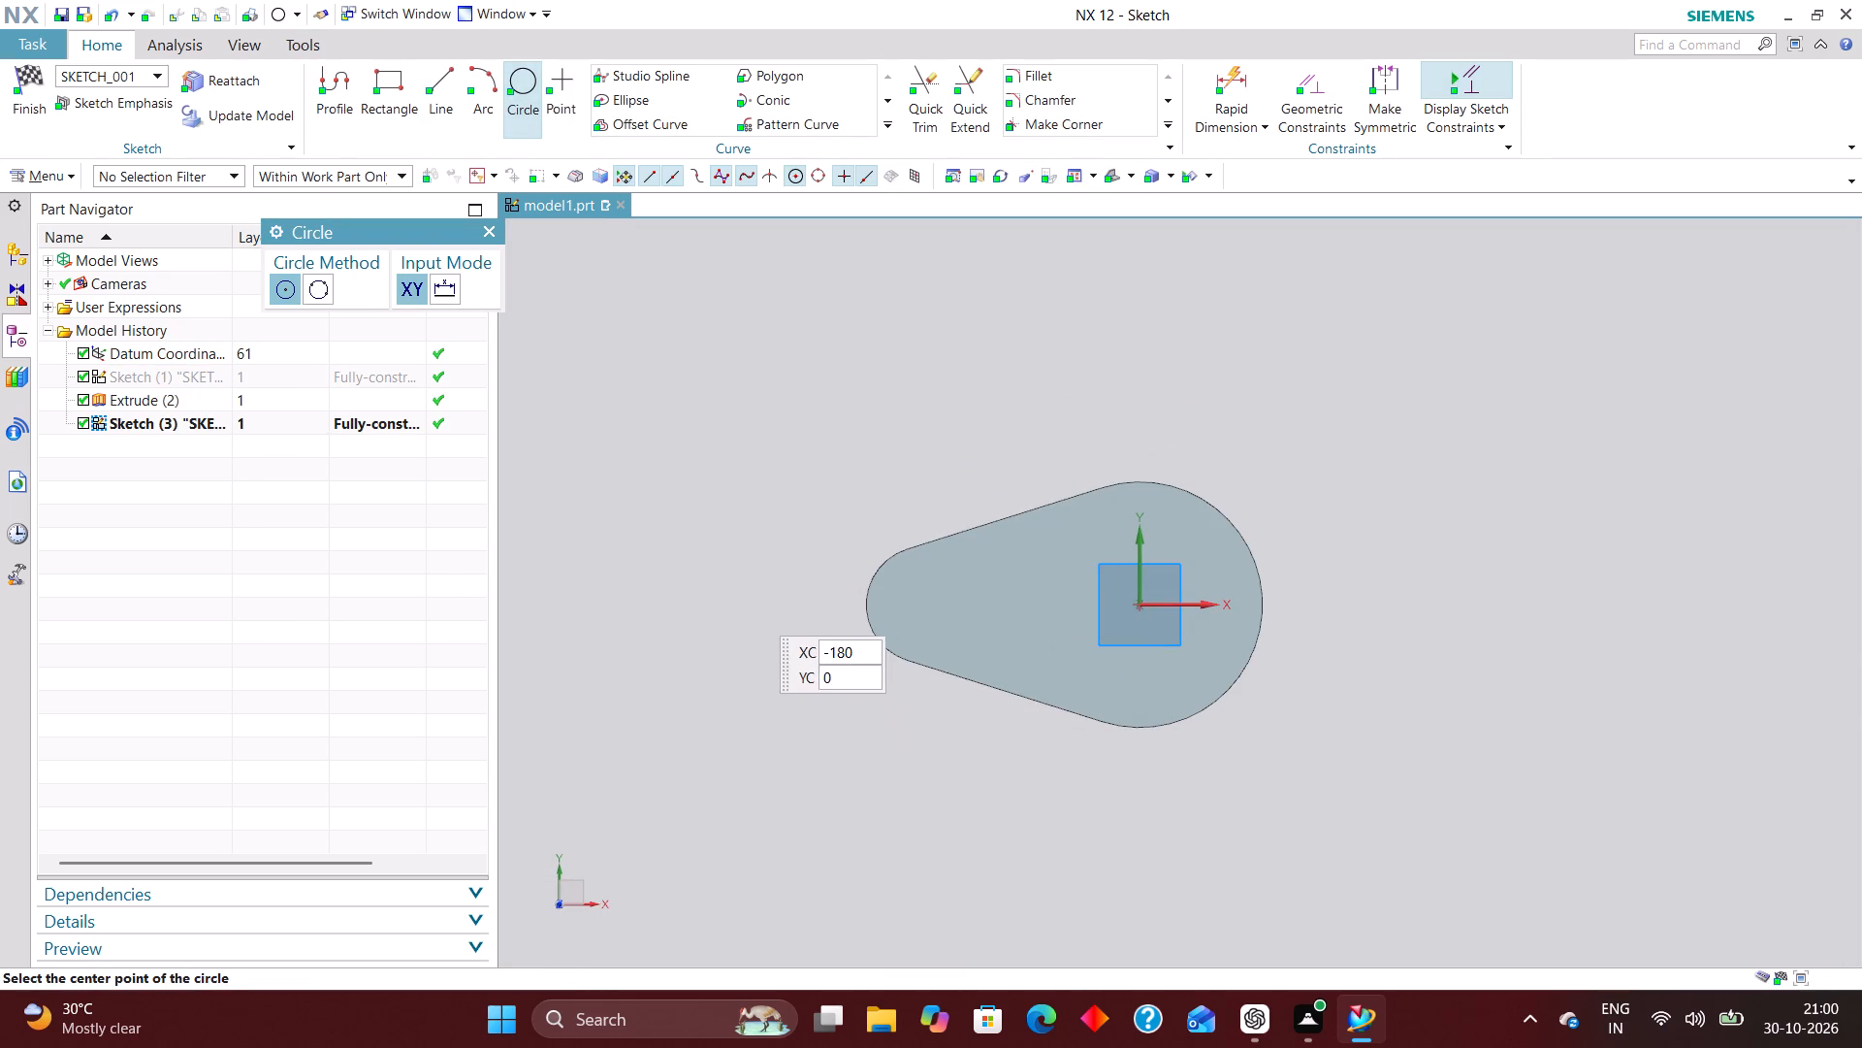
left_click(748, 604)
left_click(783, 675)
Apply a point-on-curve constraint placing the circle's centre on the X axis.
left_click(1314, 83)
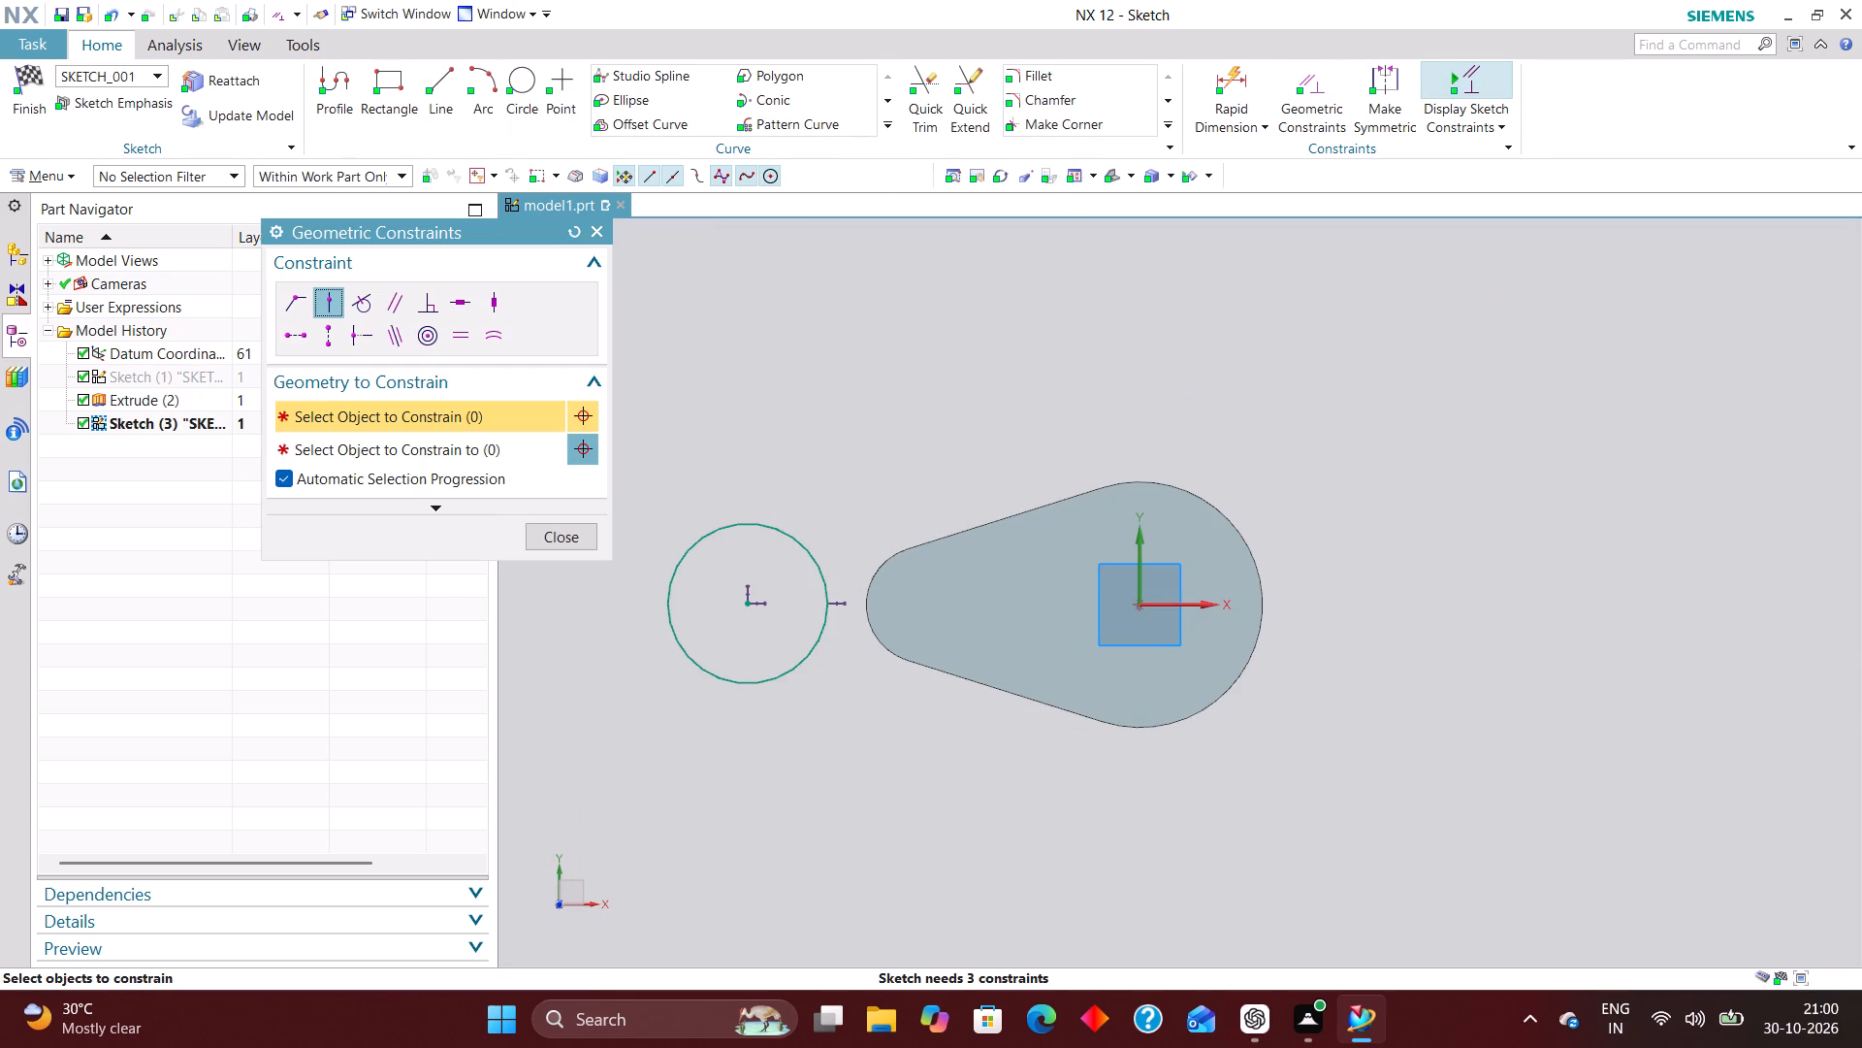
left_click(749, 604)
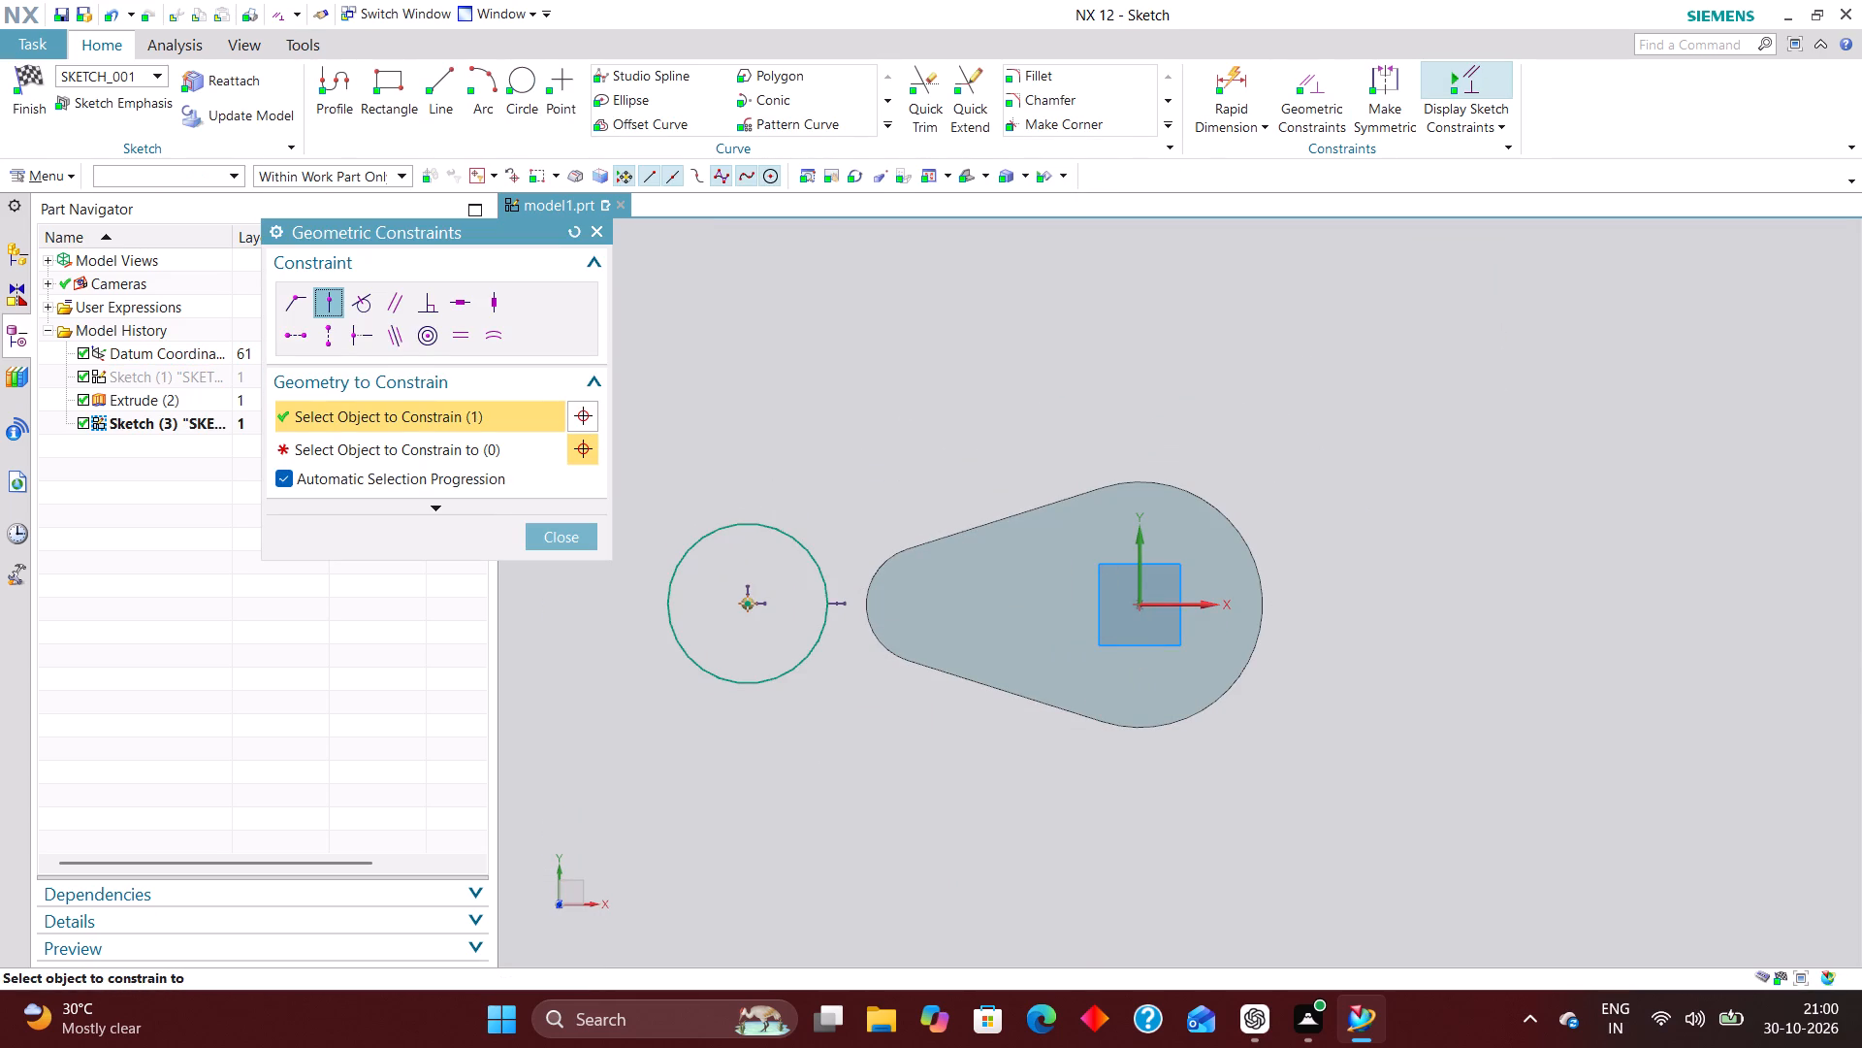
left_click(1180, 603)
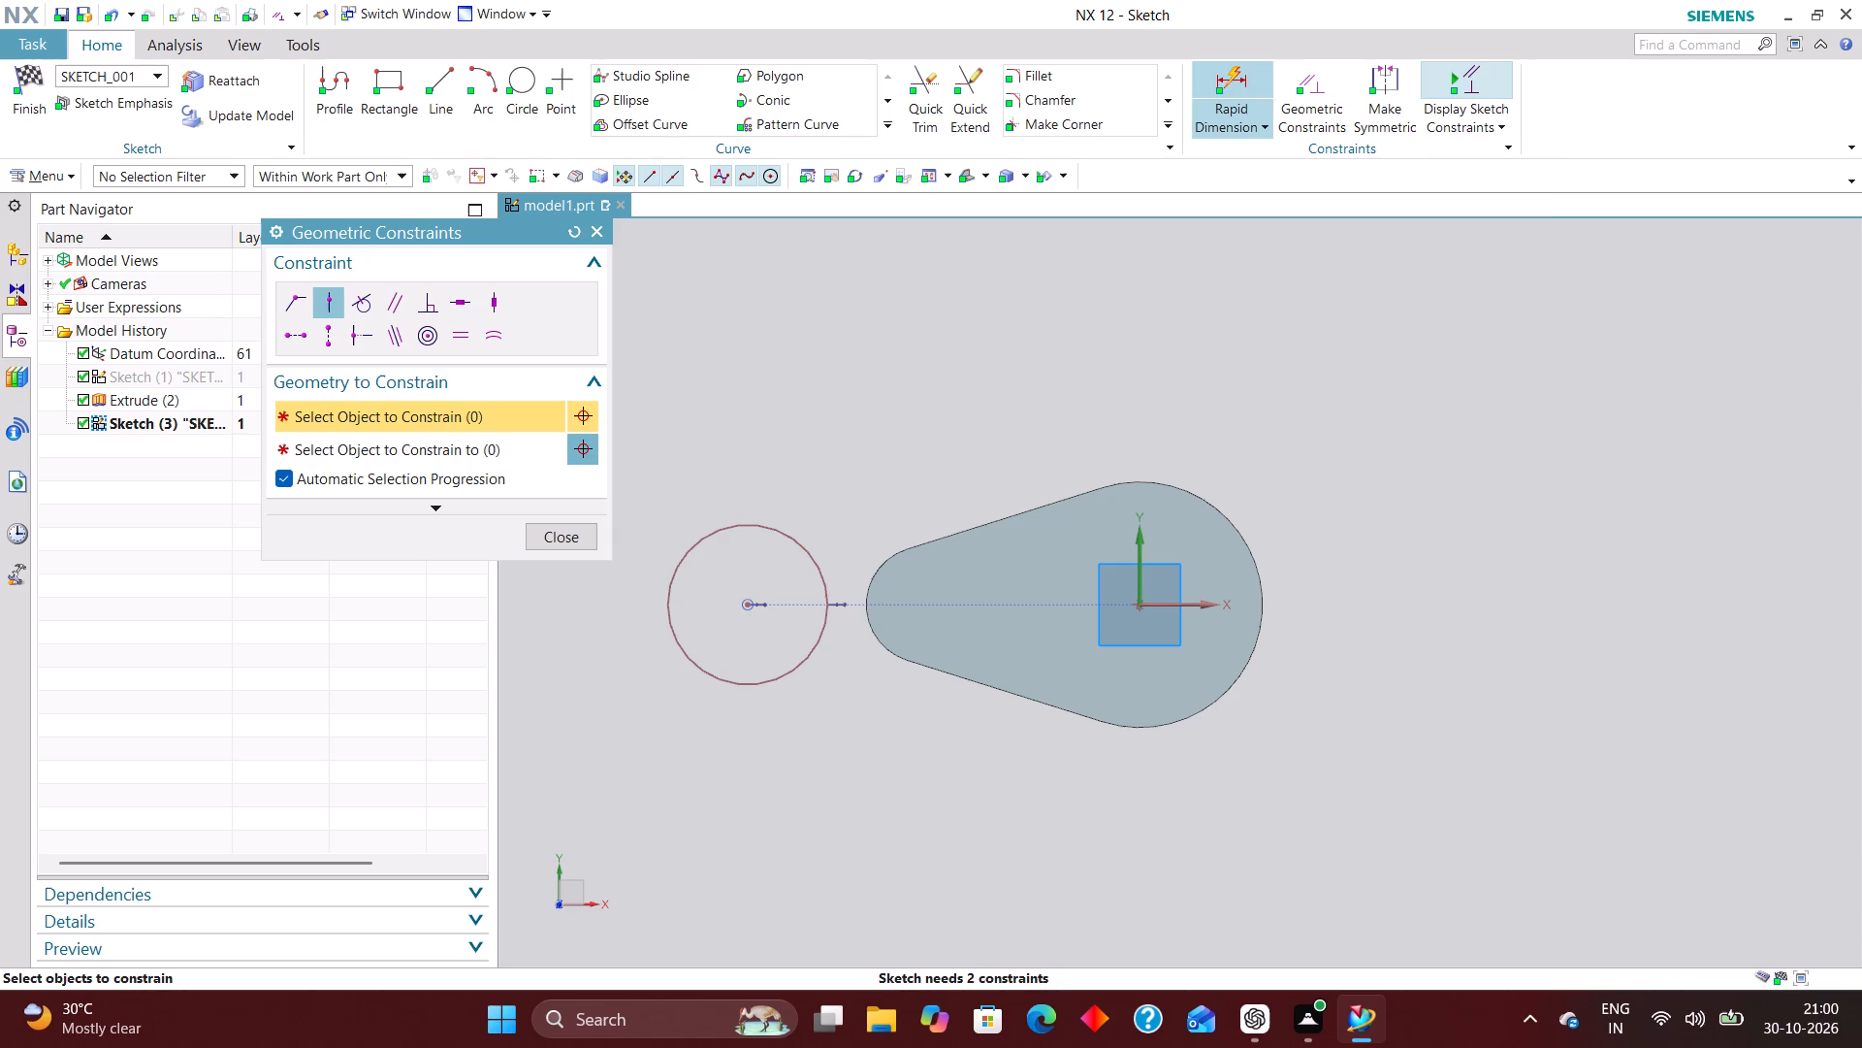
Add a diametral dimension to the circle and set it to 54 mm.
left_click(1239, 78)
left_click(568, 503)
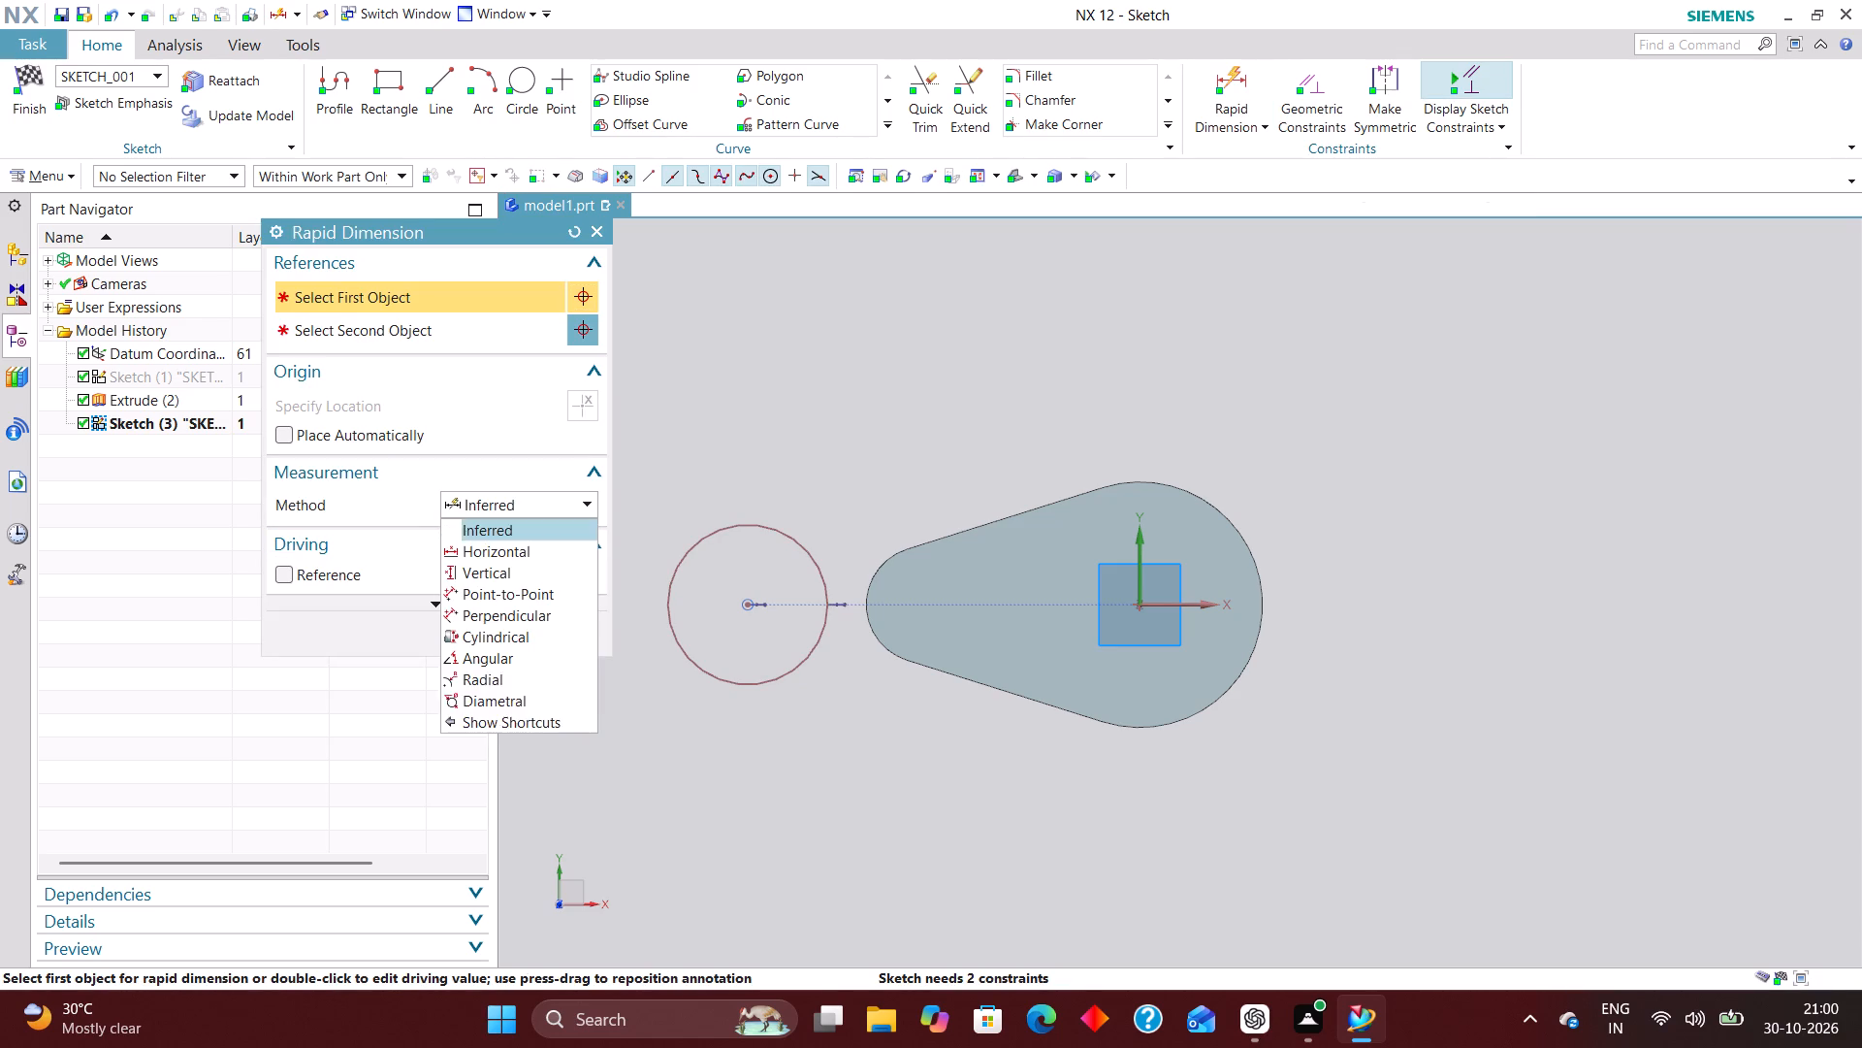
left_click(519, 705)
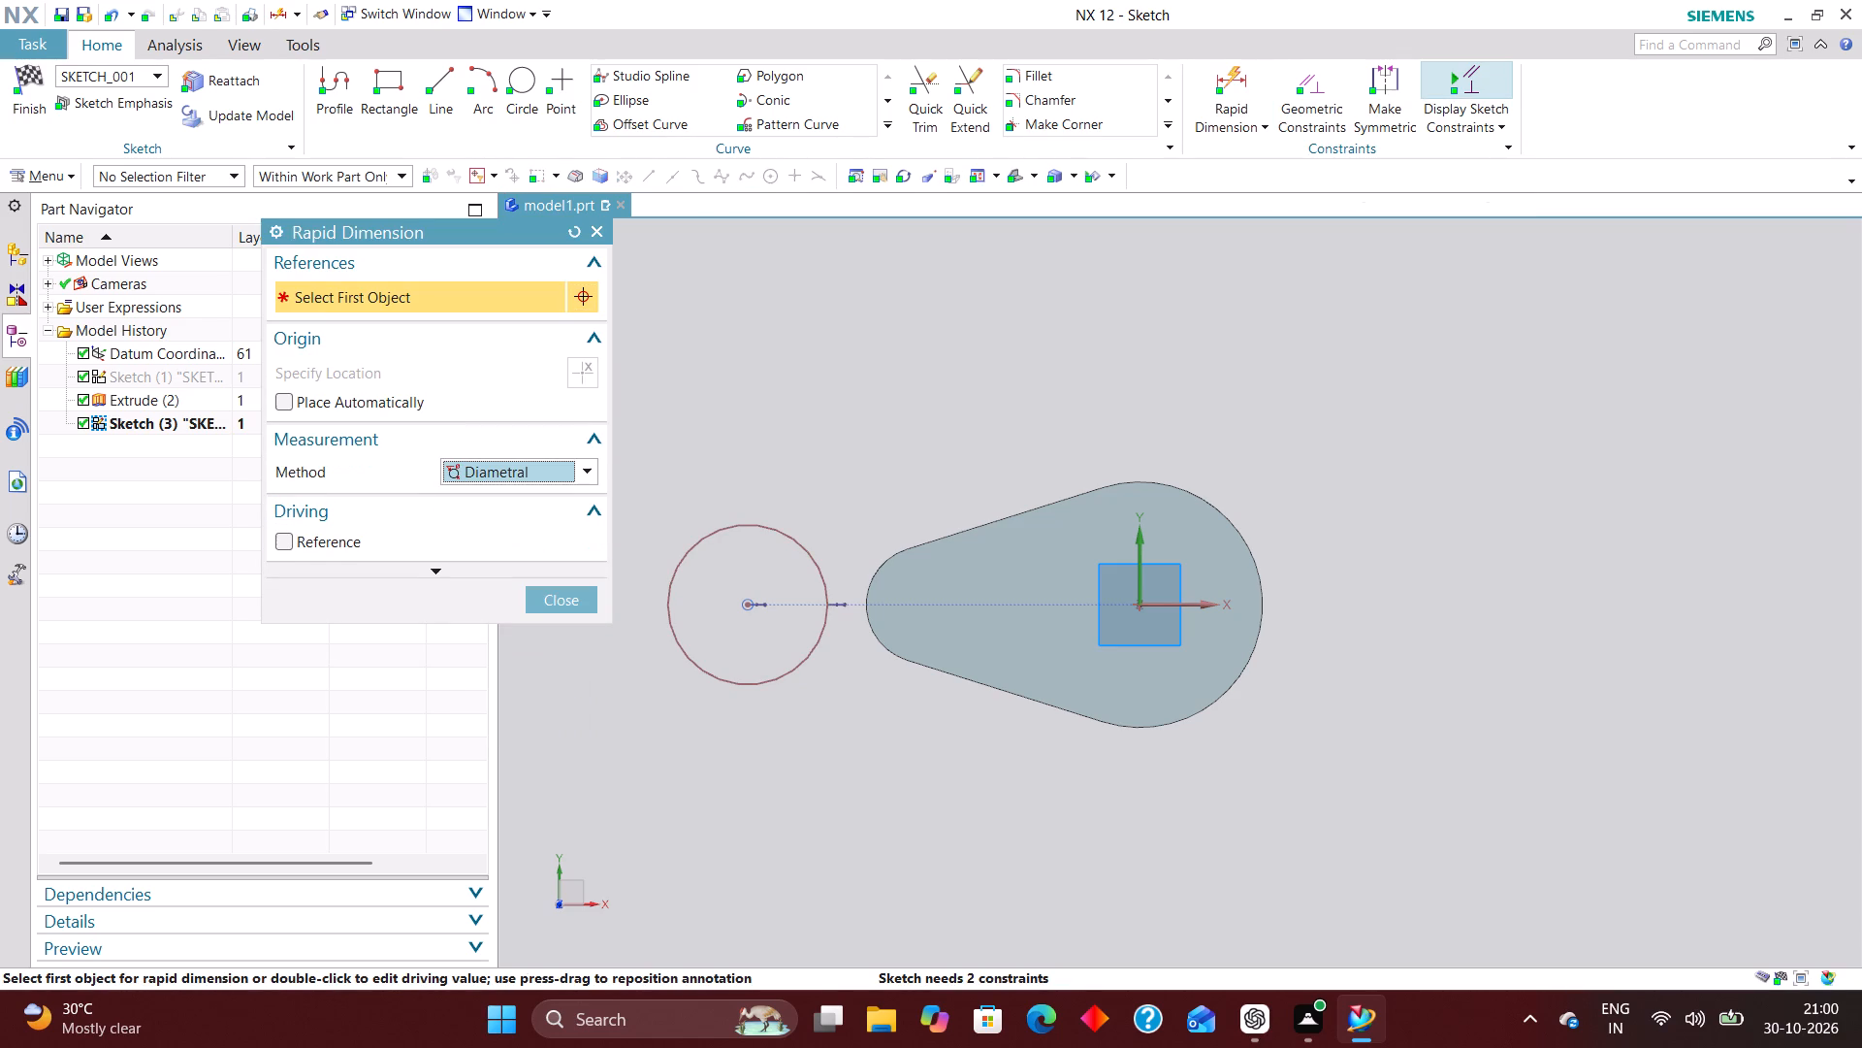
left_click(794, 537)
left_click(826, 455)
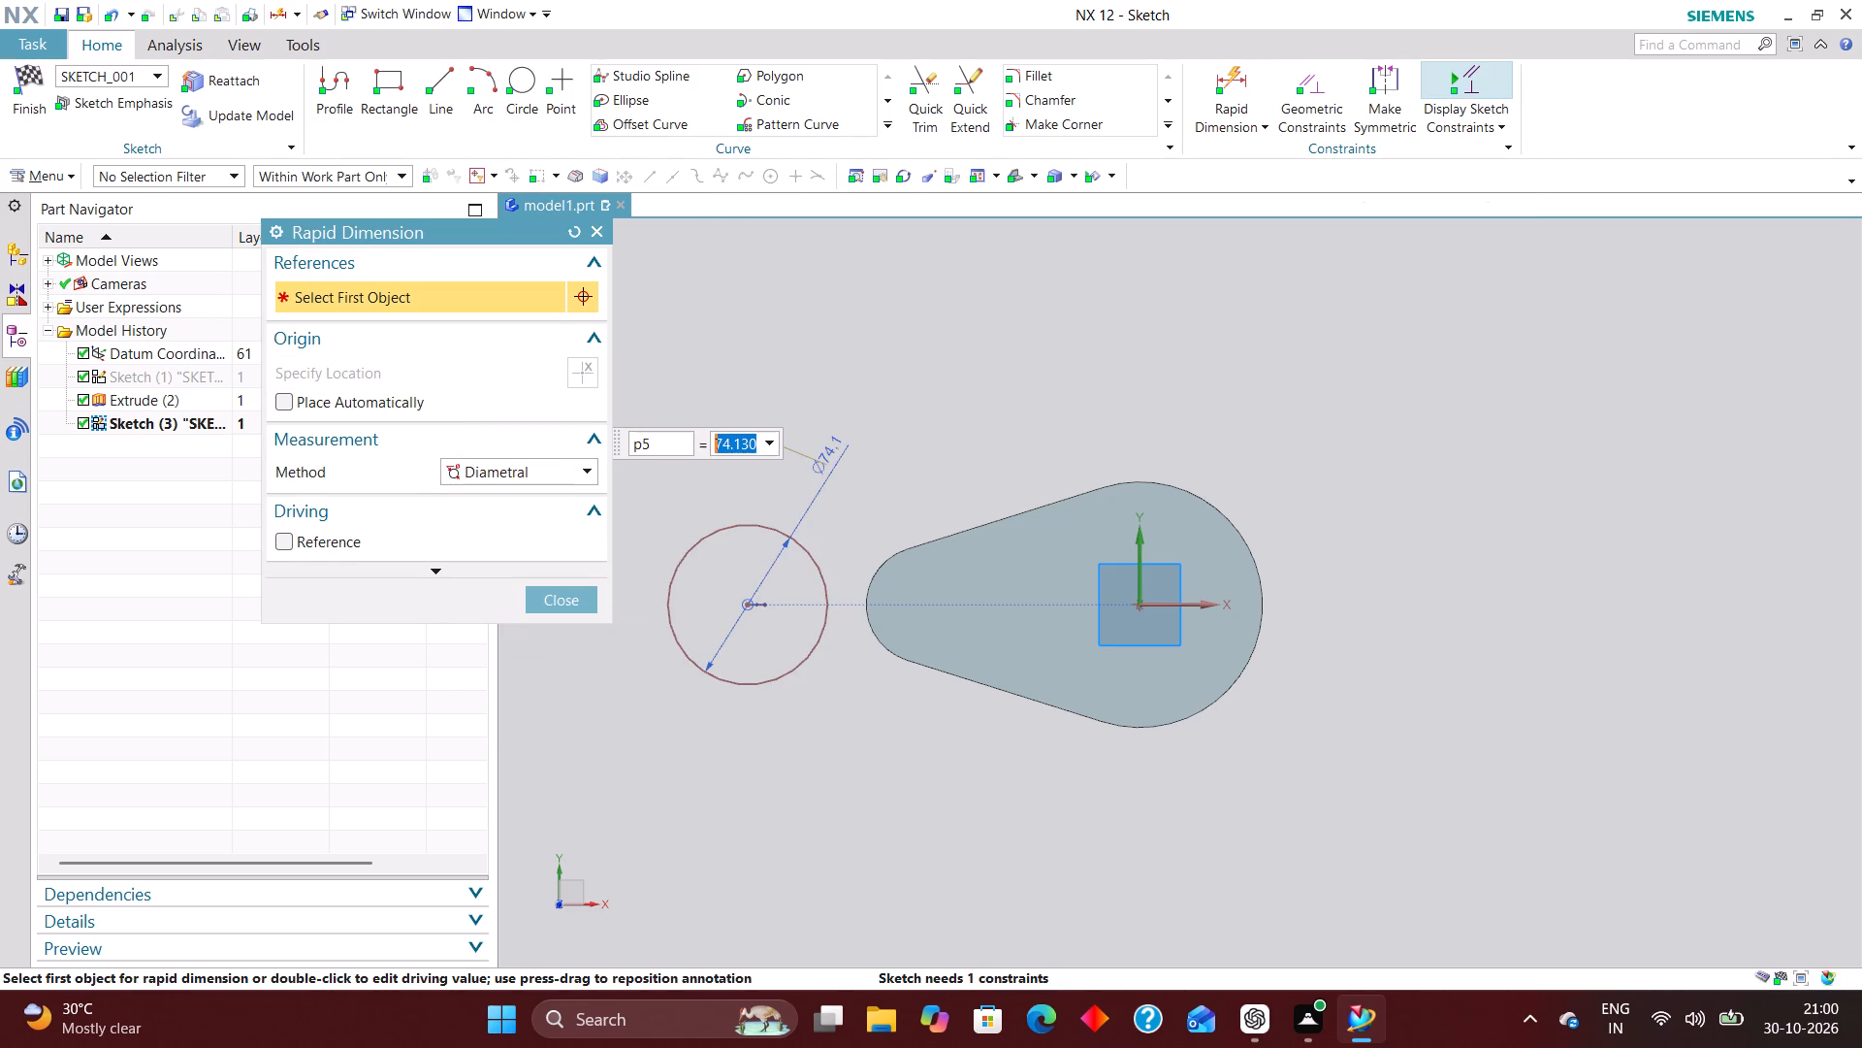
type("54")
key("Return")
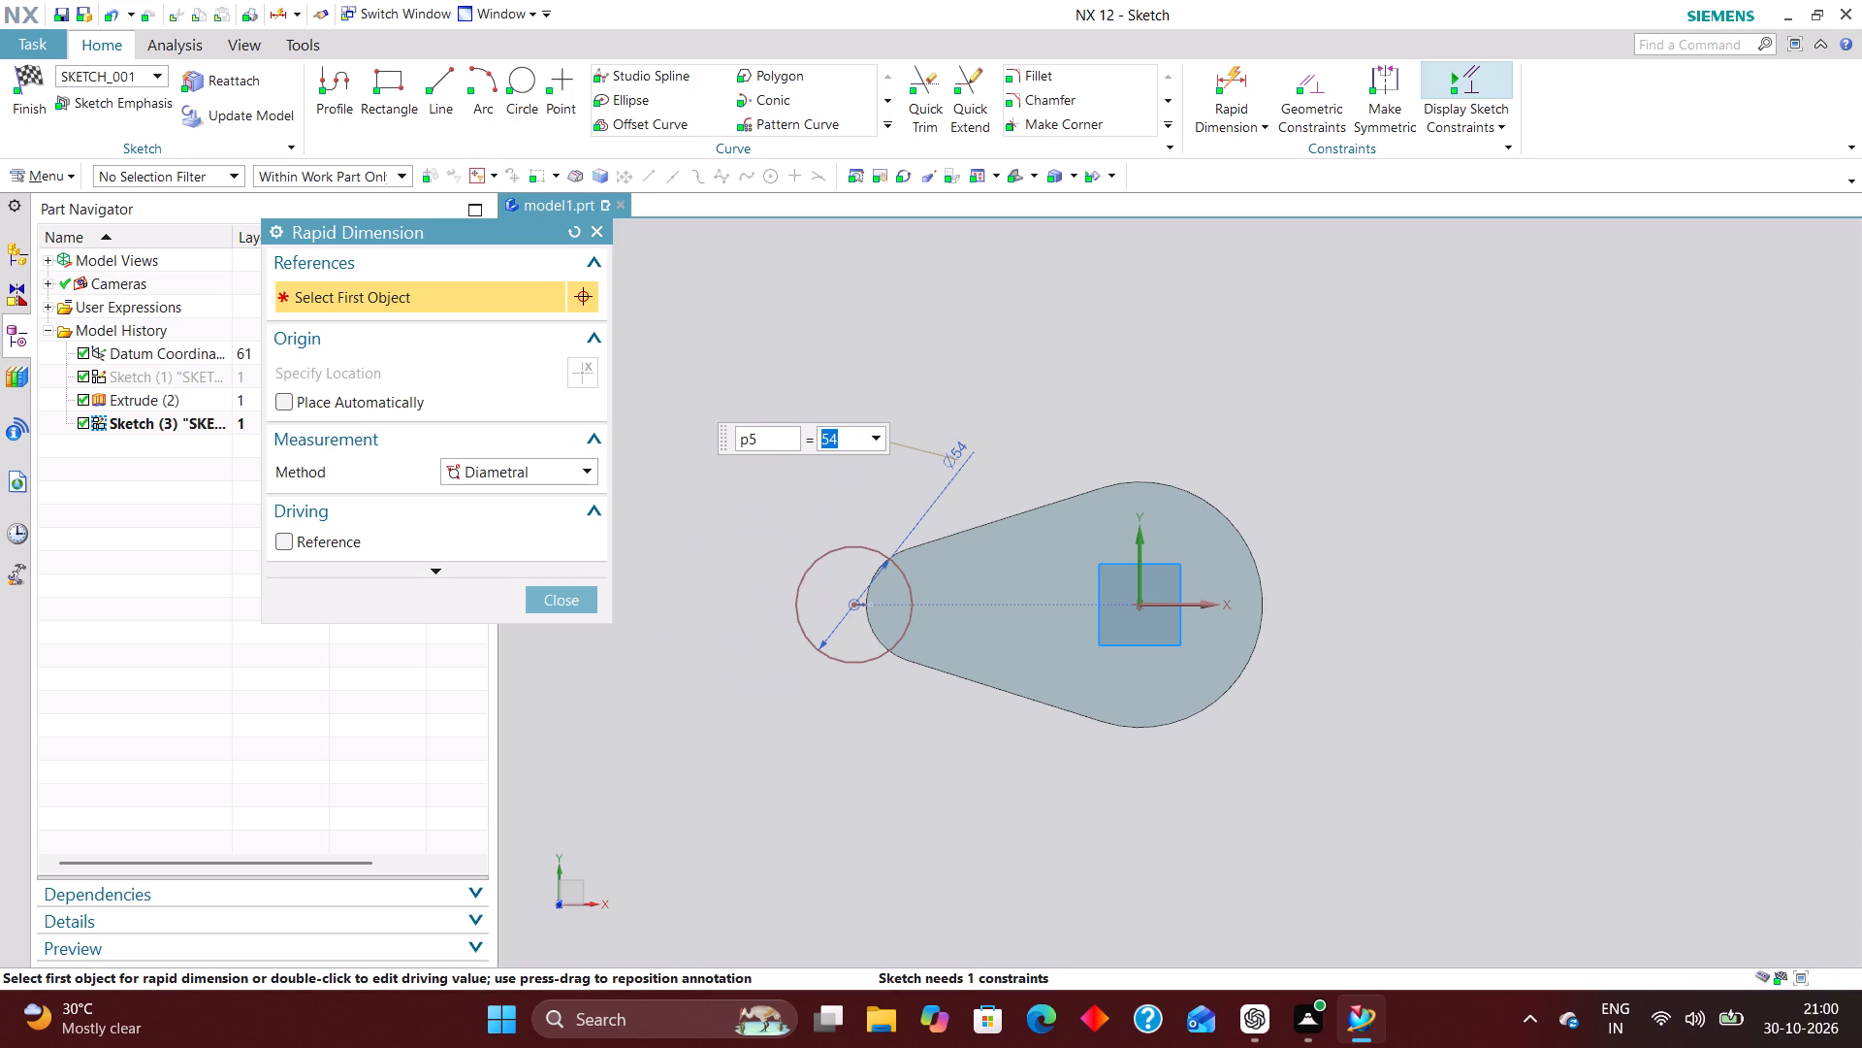
Dimension the circle's centre horizontally from the Y axis, set the distance to 100 mm, and finish the sketch.
left_click(526, 473)
left_click(521, 492)
left_click(847, 613)
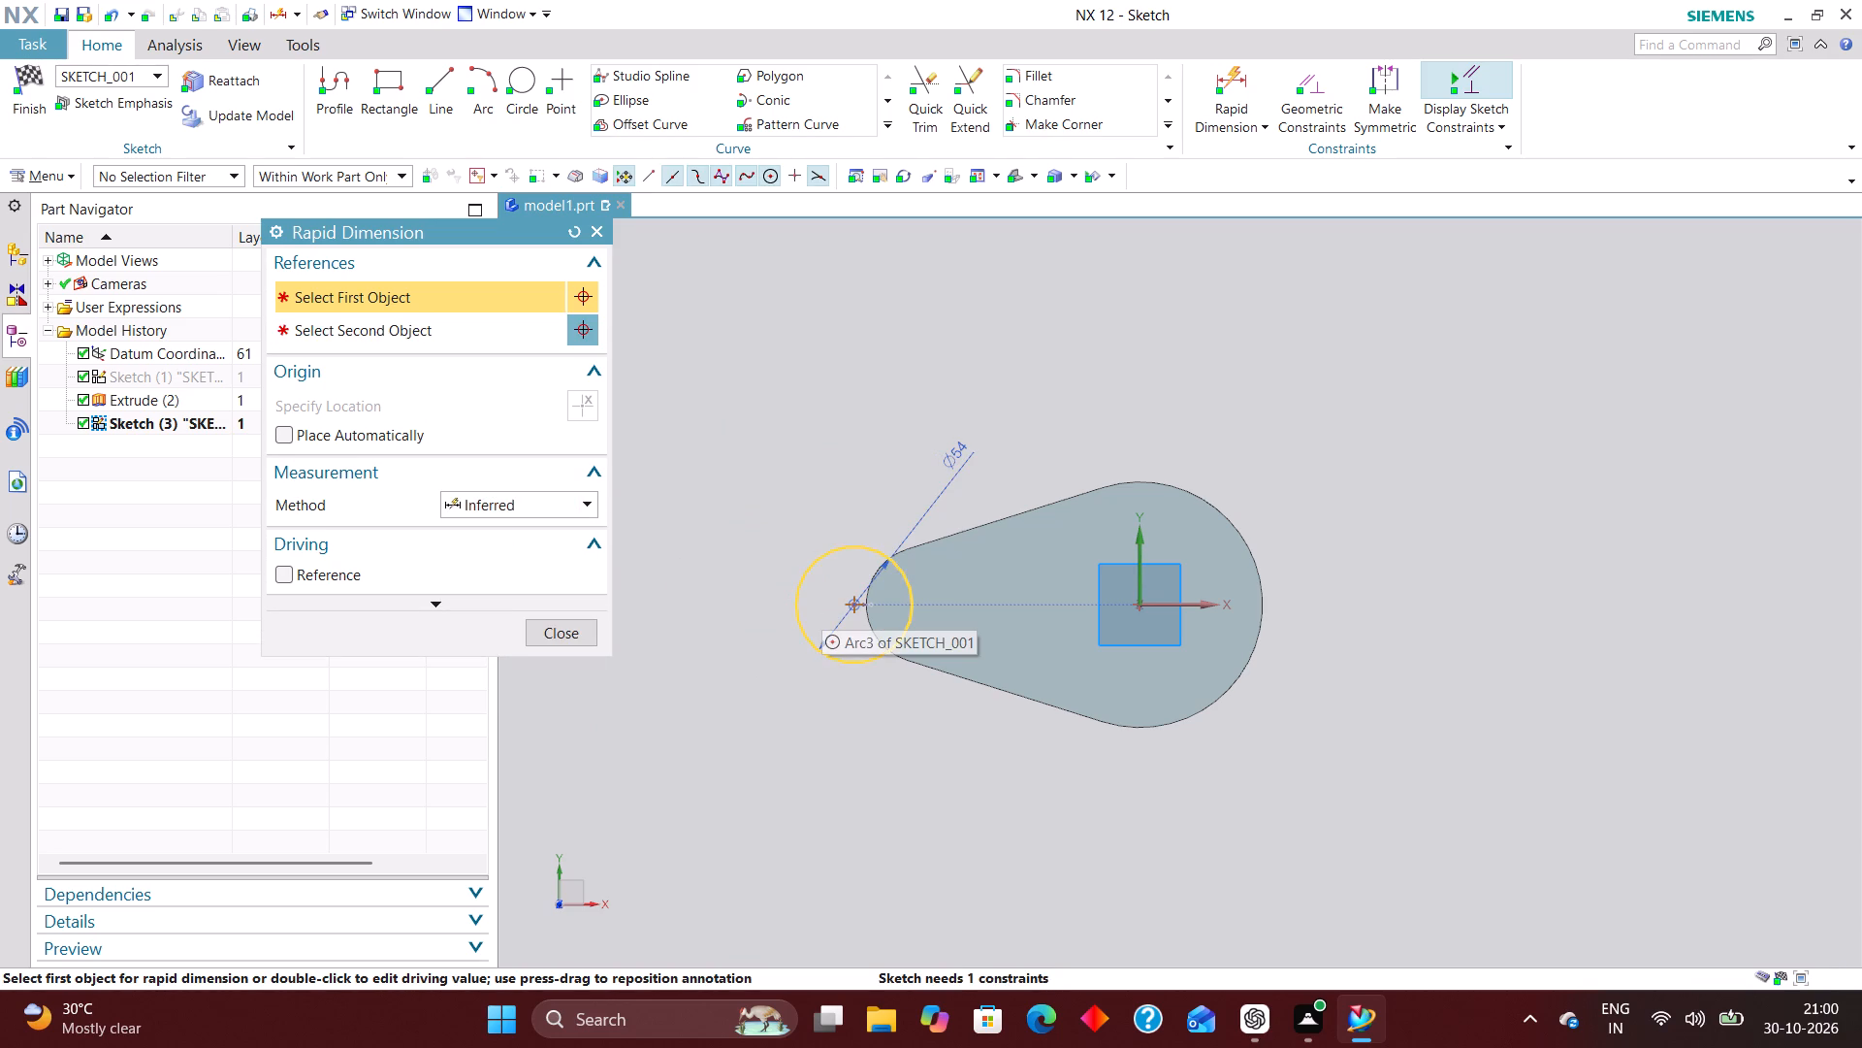
left_click(855, 600)
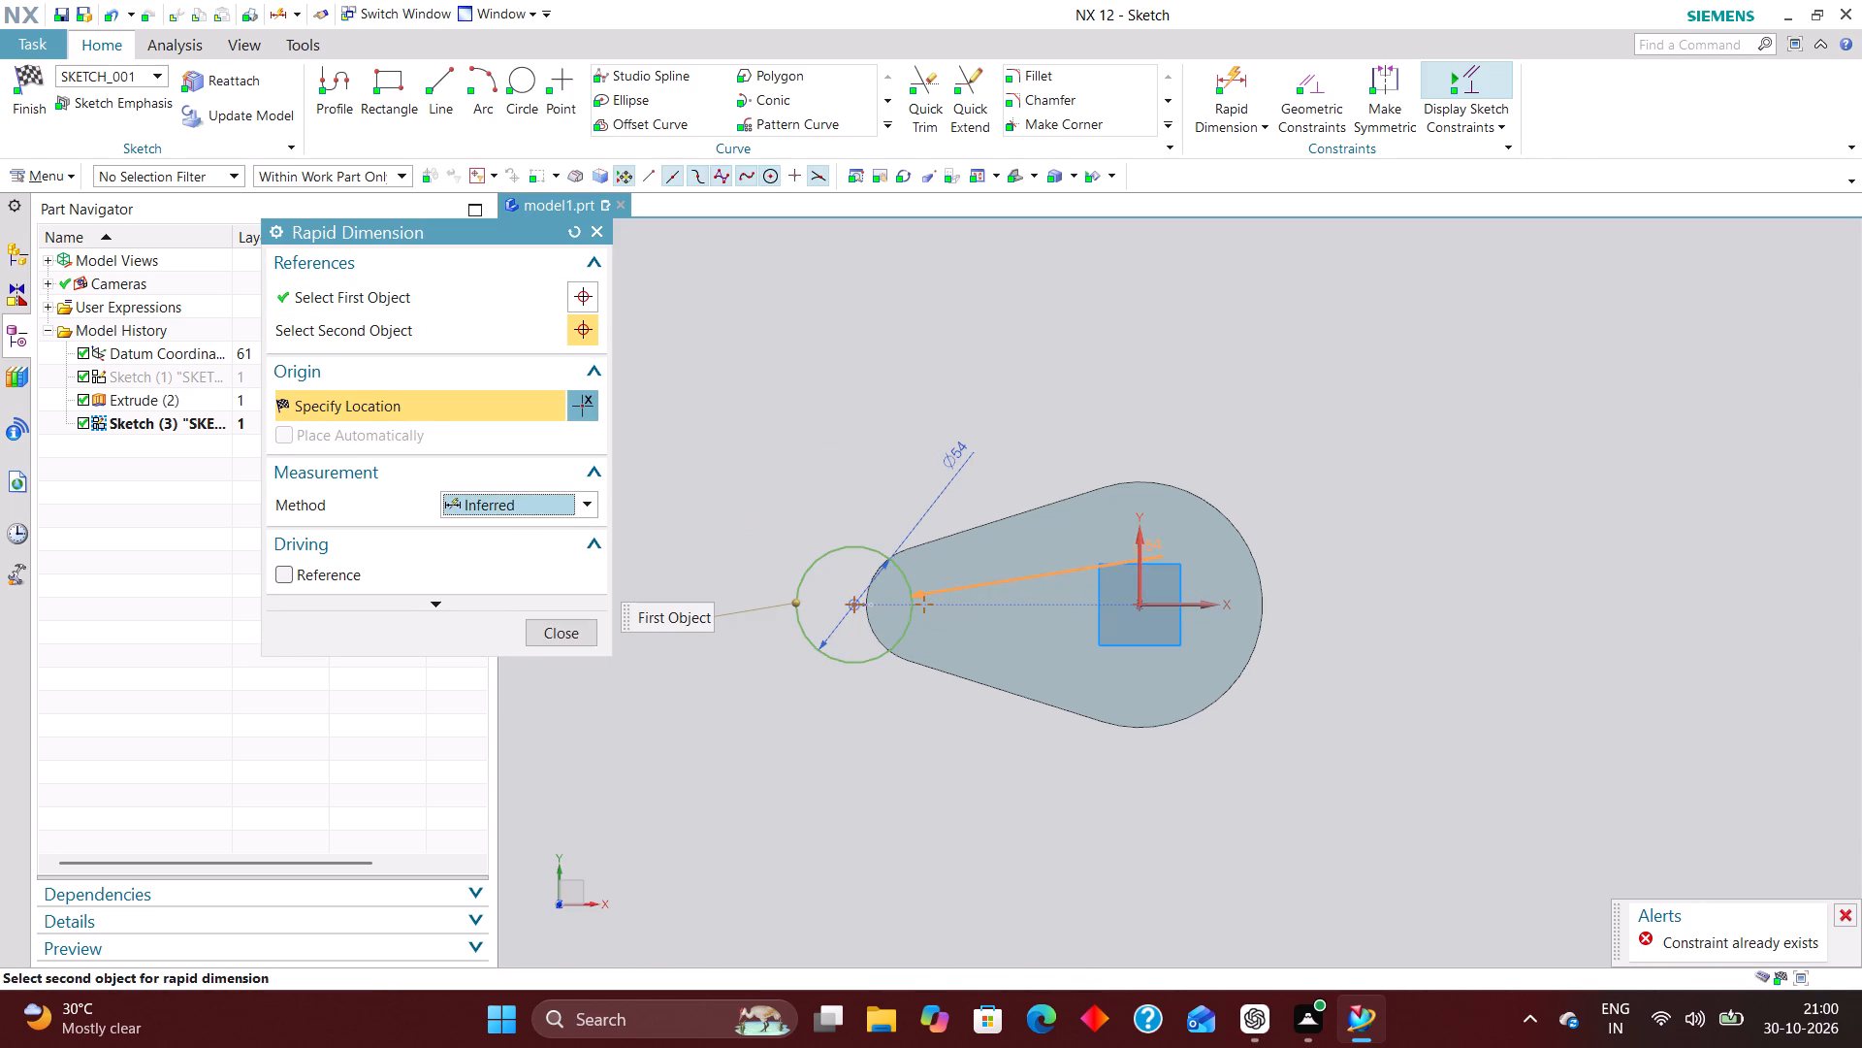
left_click(1142, 544)
left_click(1021, 814)
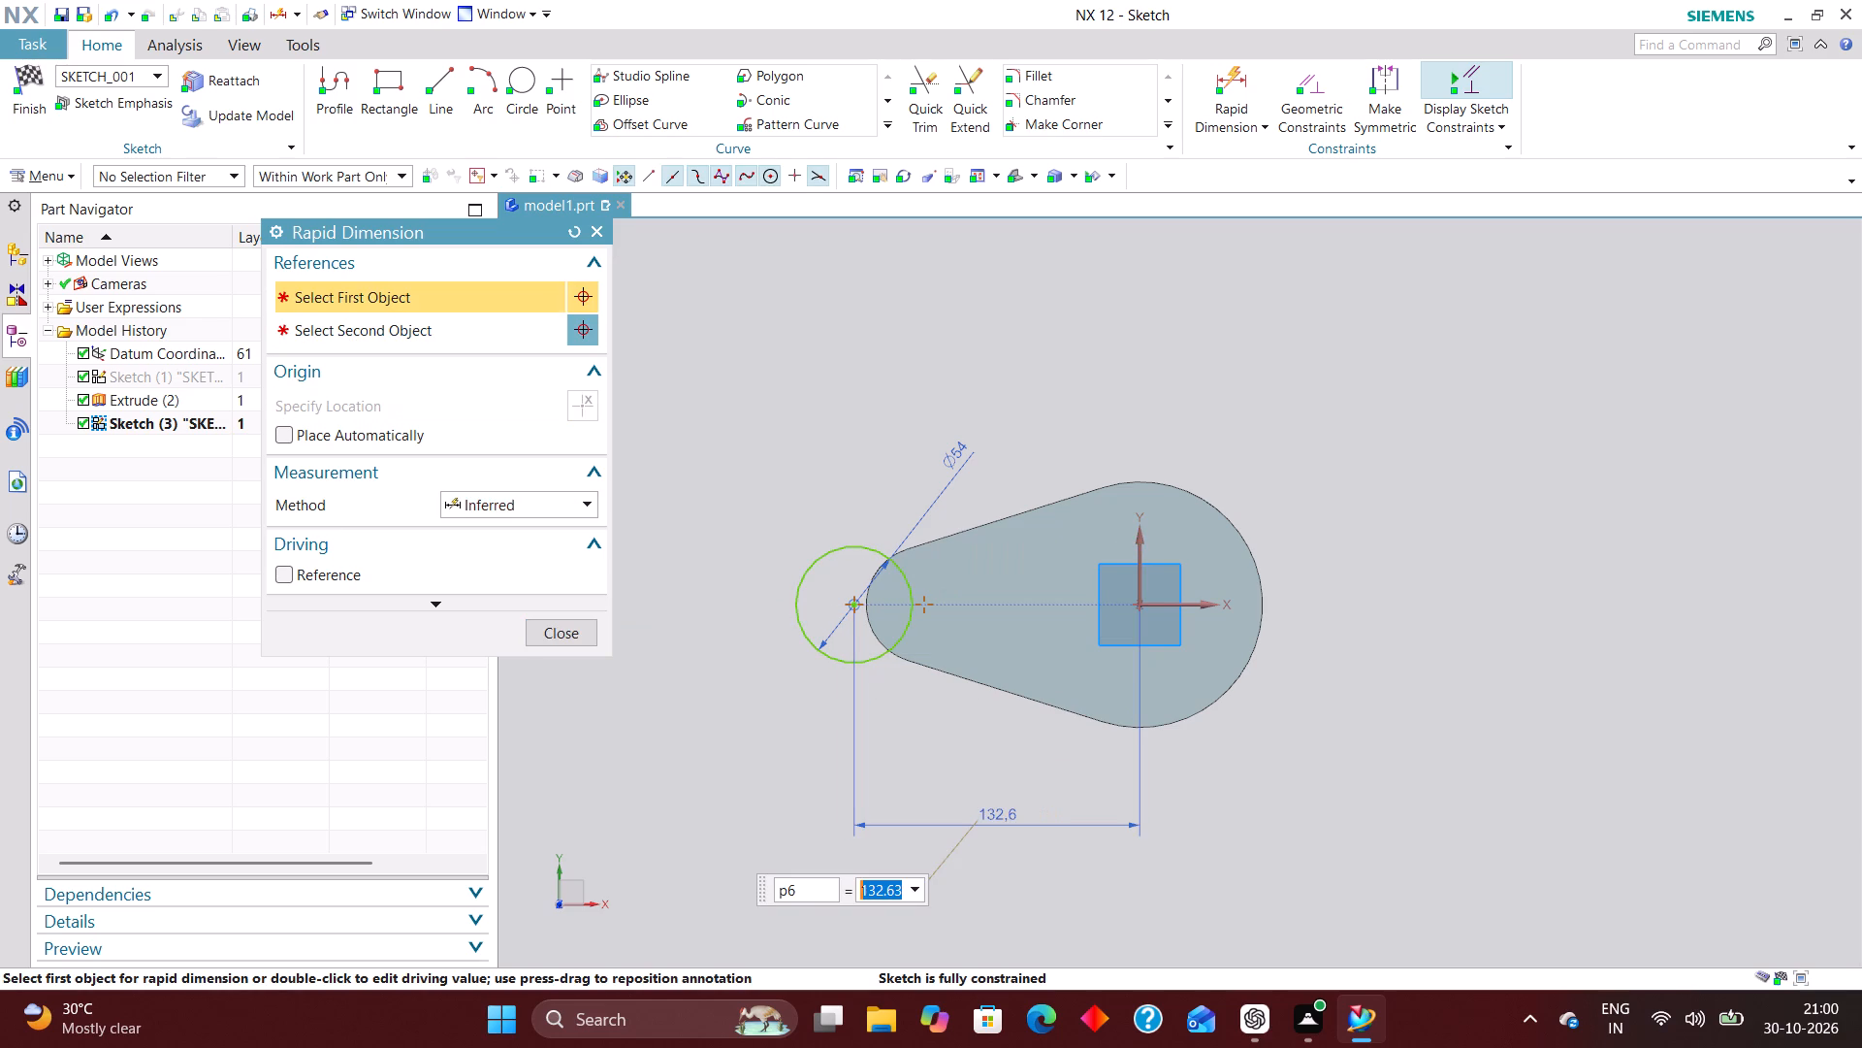
type("54")
key("Return")
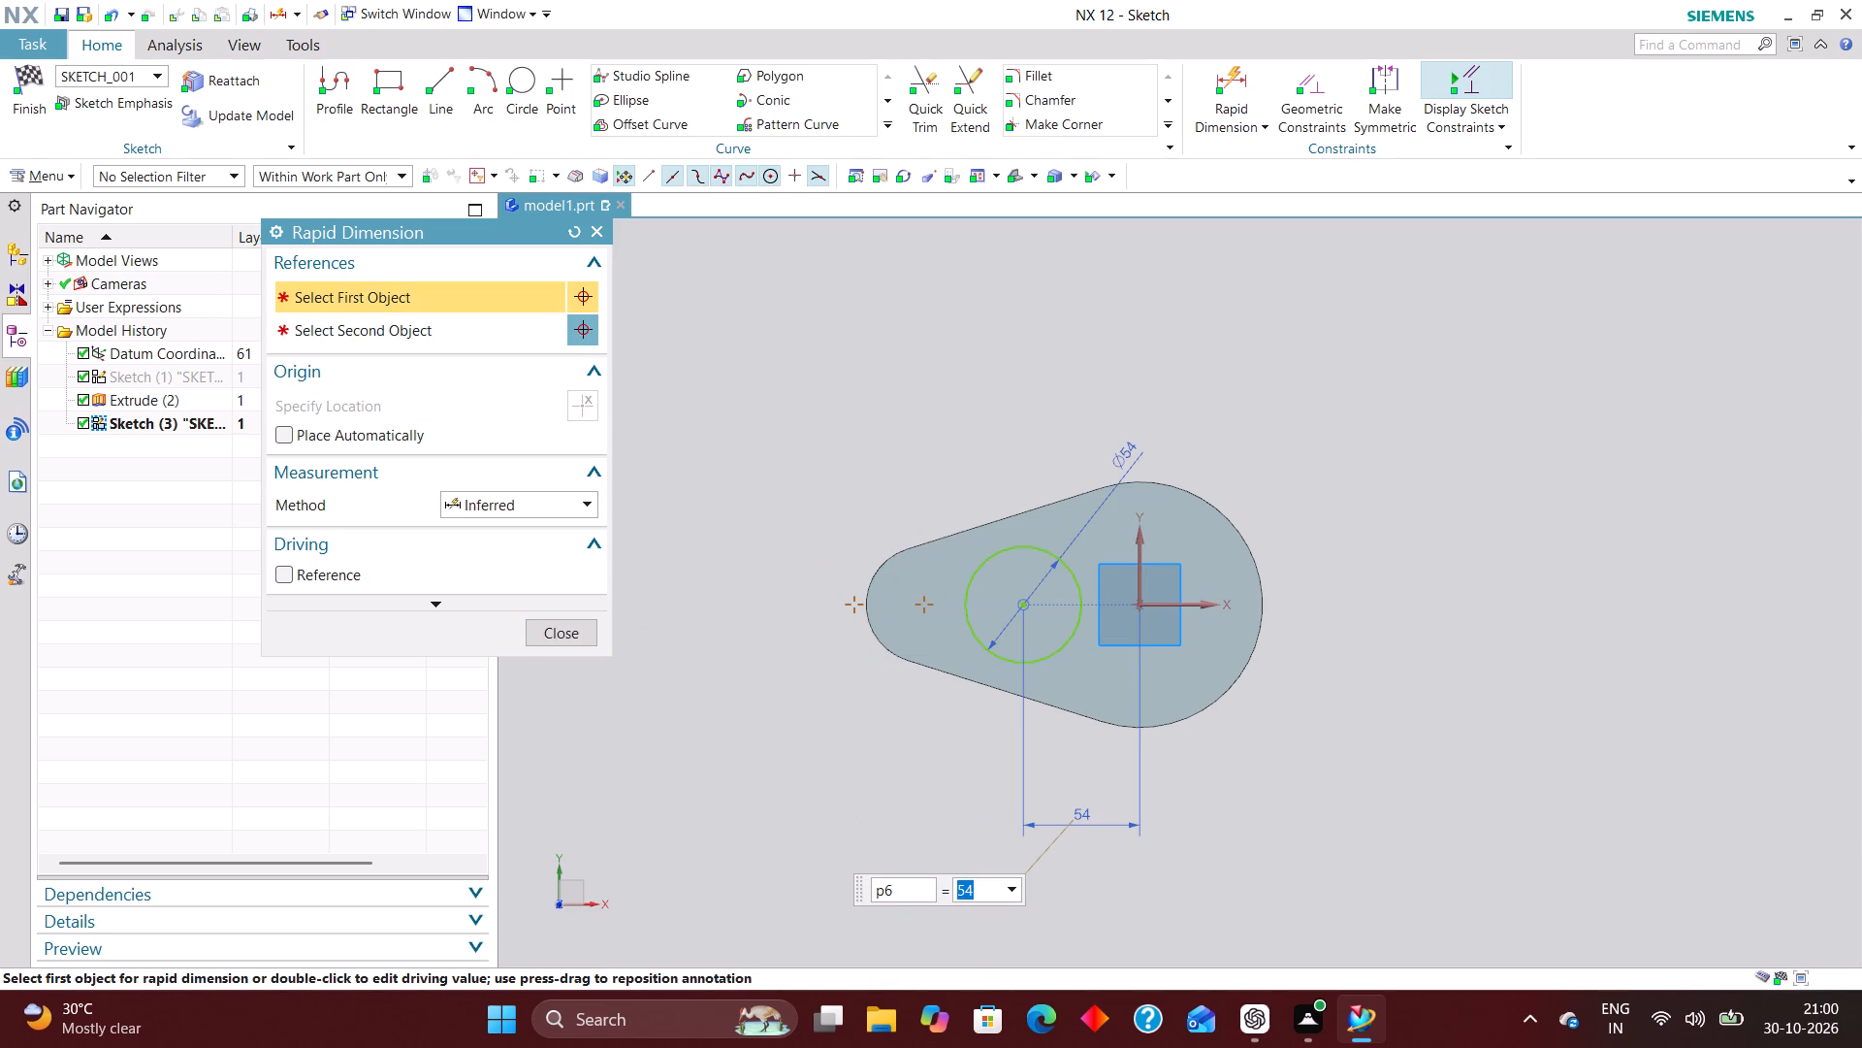
key("1")
type("00")
key("Return")
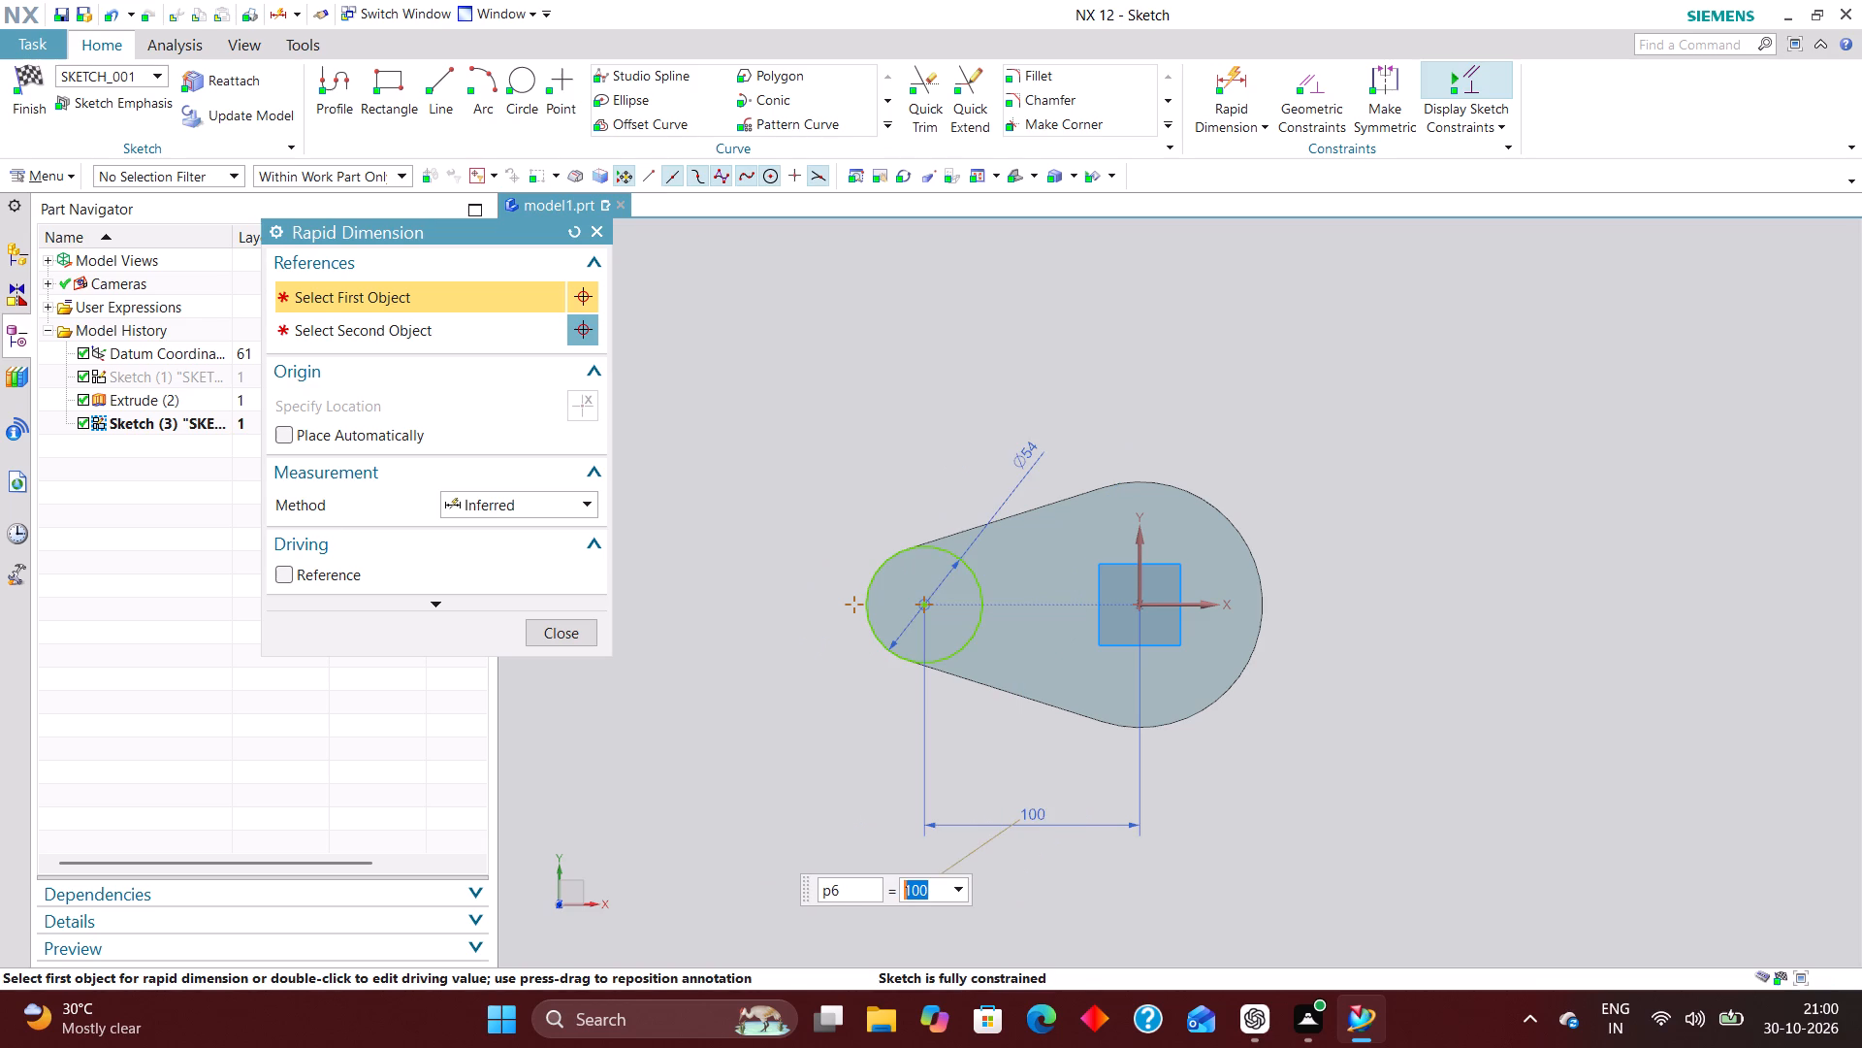
left_click(562, 636)
left_click(21, 66)
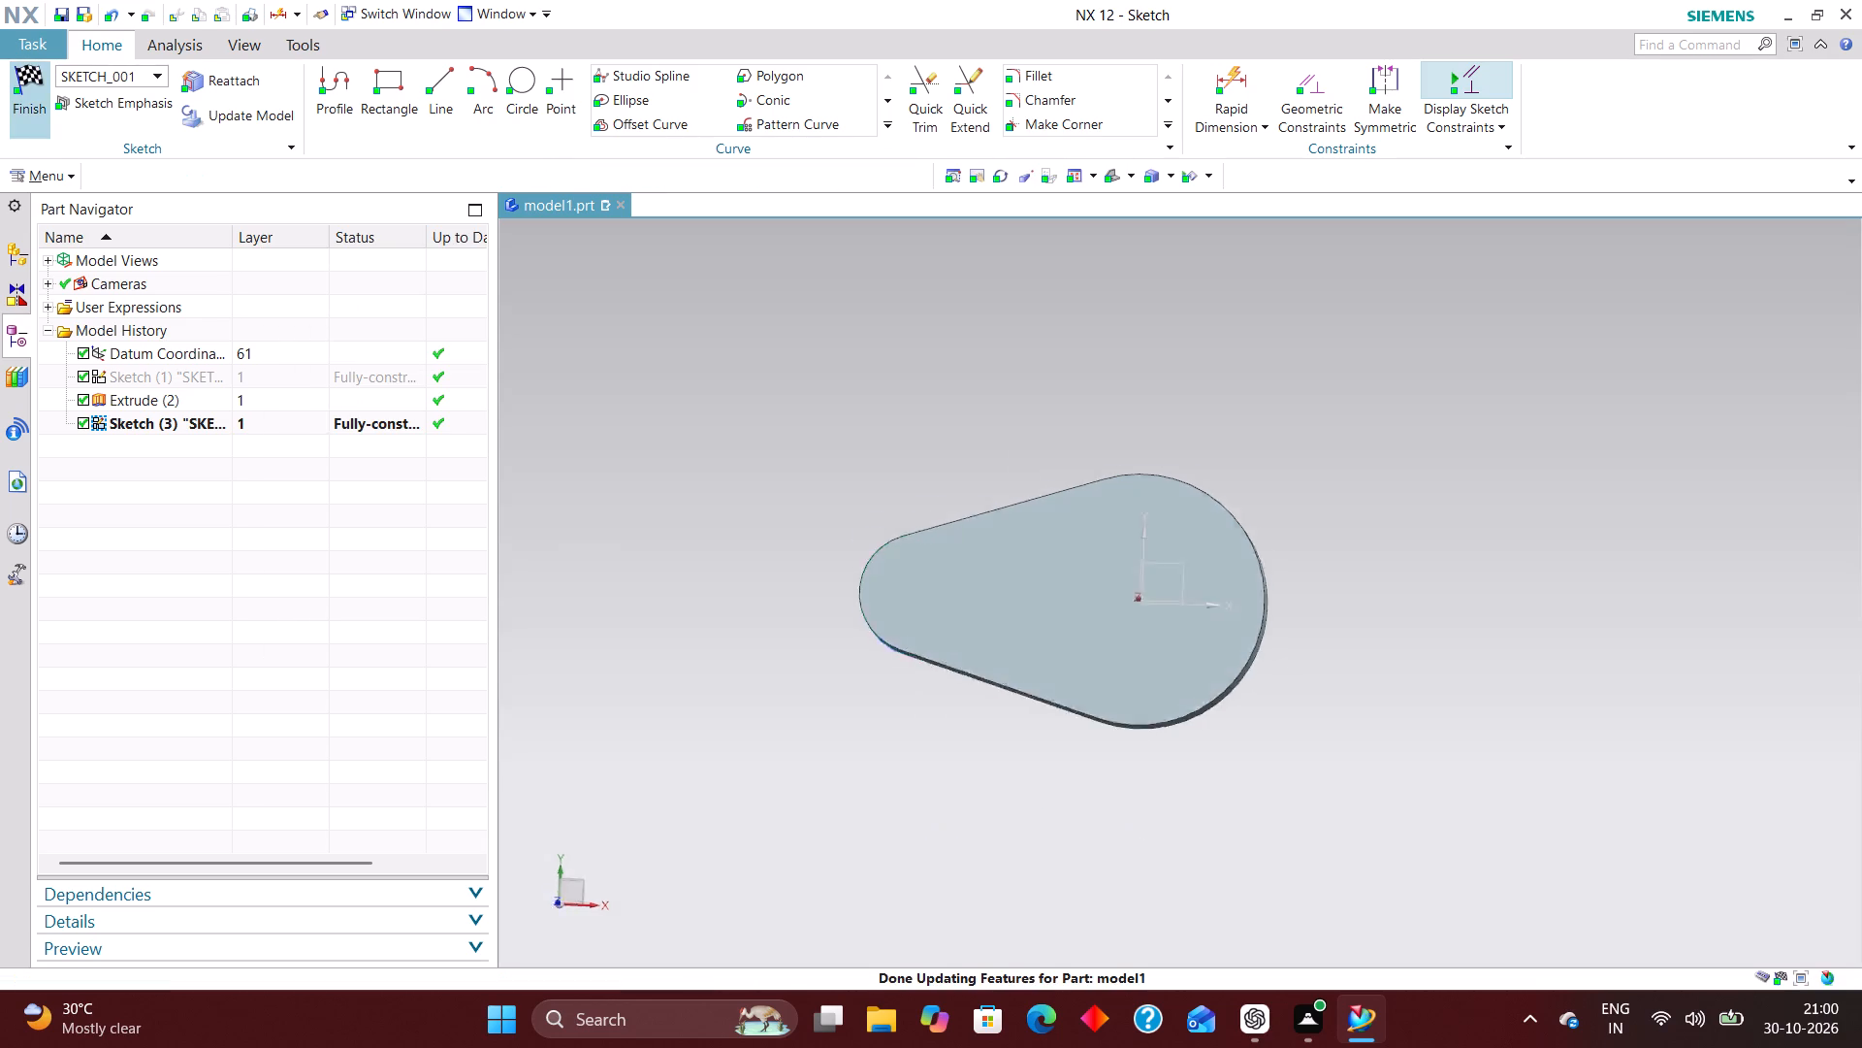
Extrude the 54 mm circle upward from a start distance of 0 to an end distance of 38 mm.
left_click(273, 81)
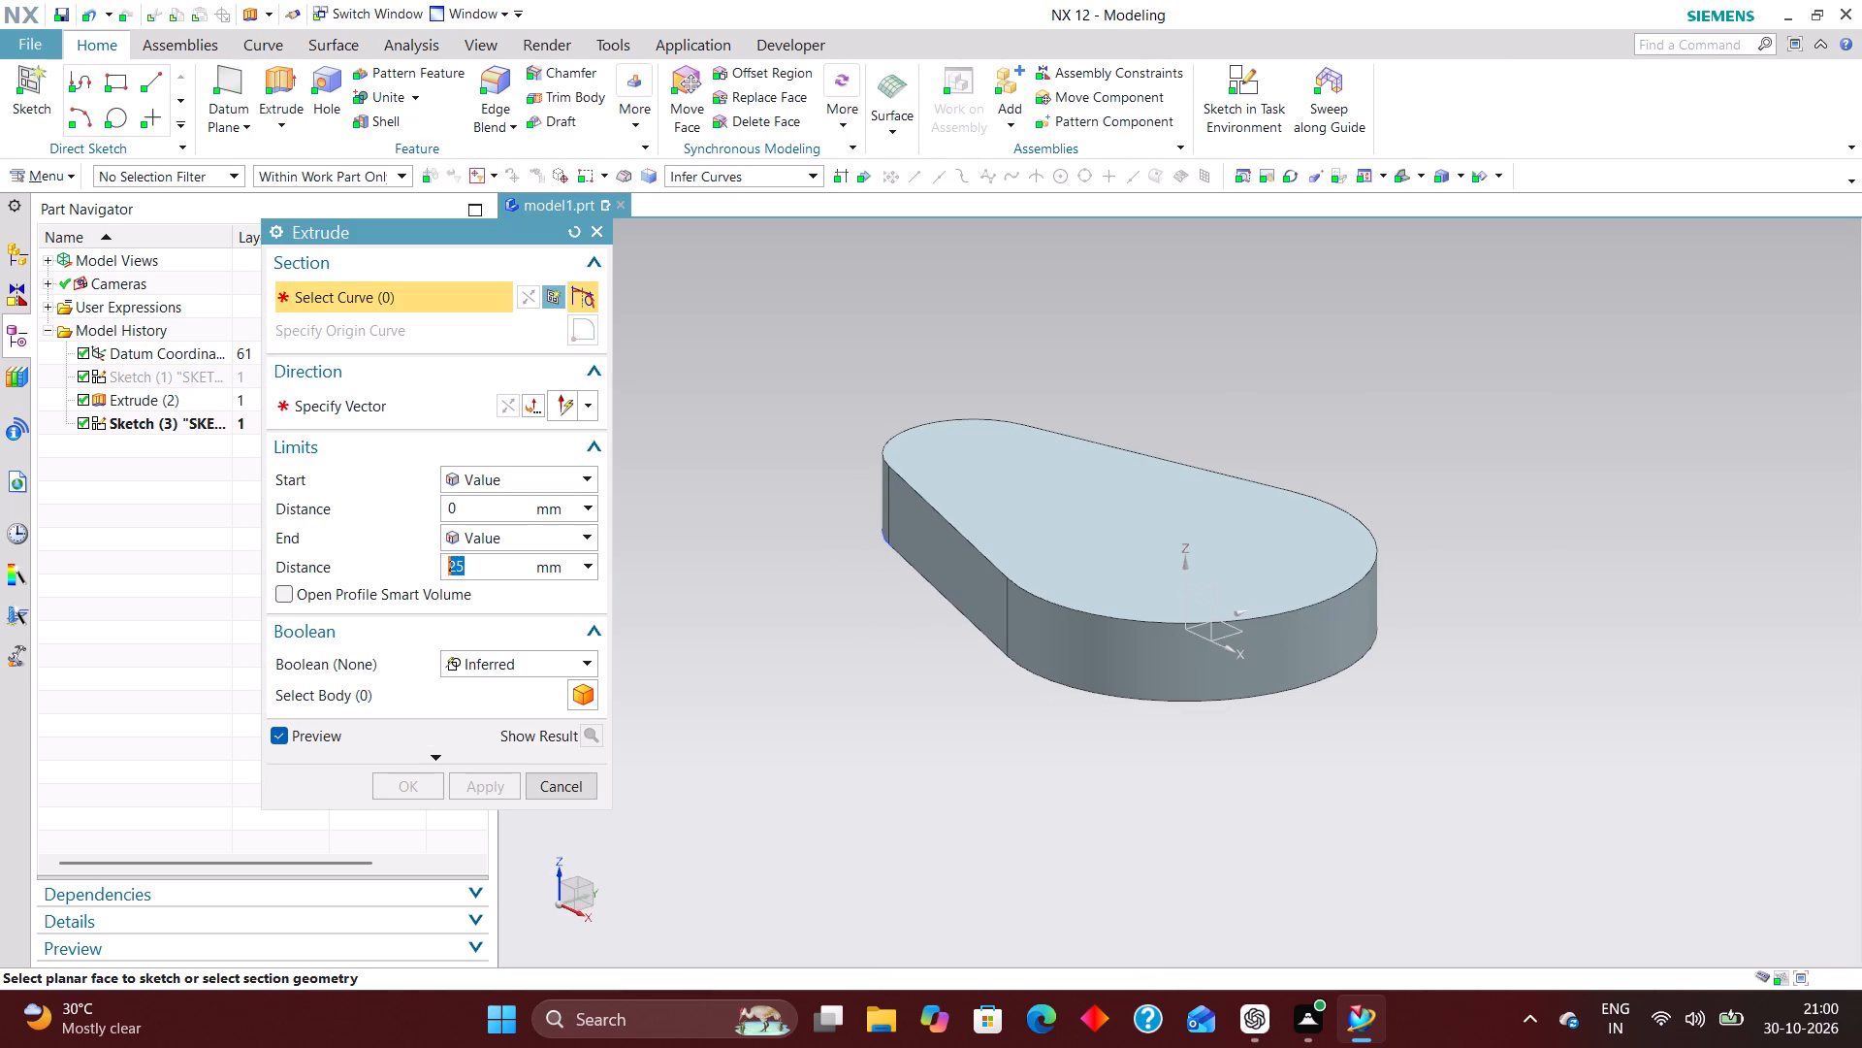
left_click(177, 422)
left_click_drag(972, 455, 976, 434)
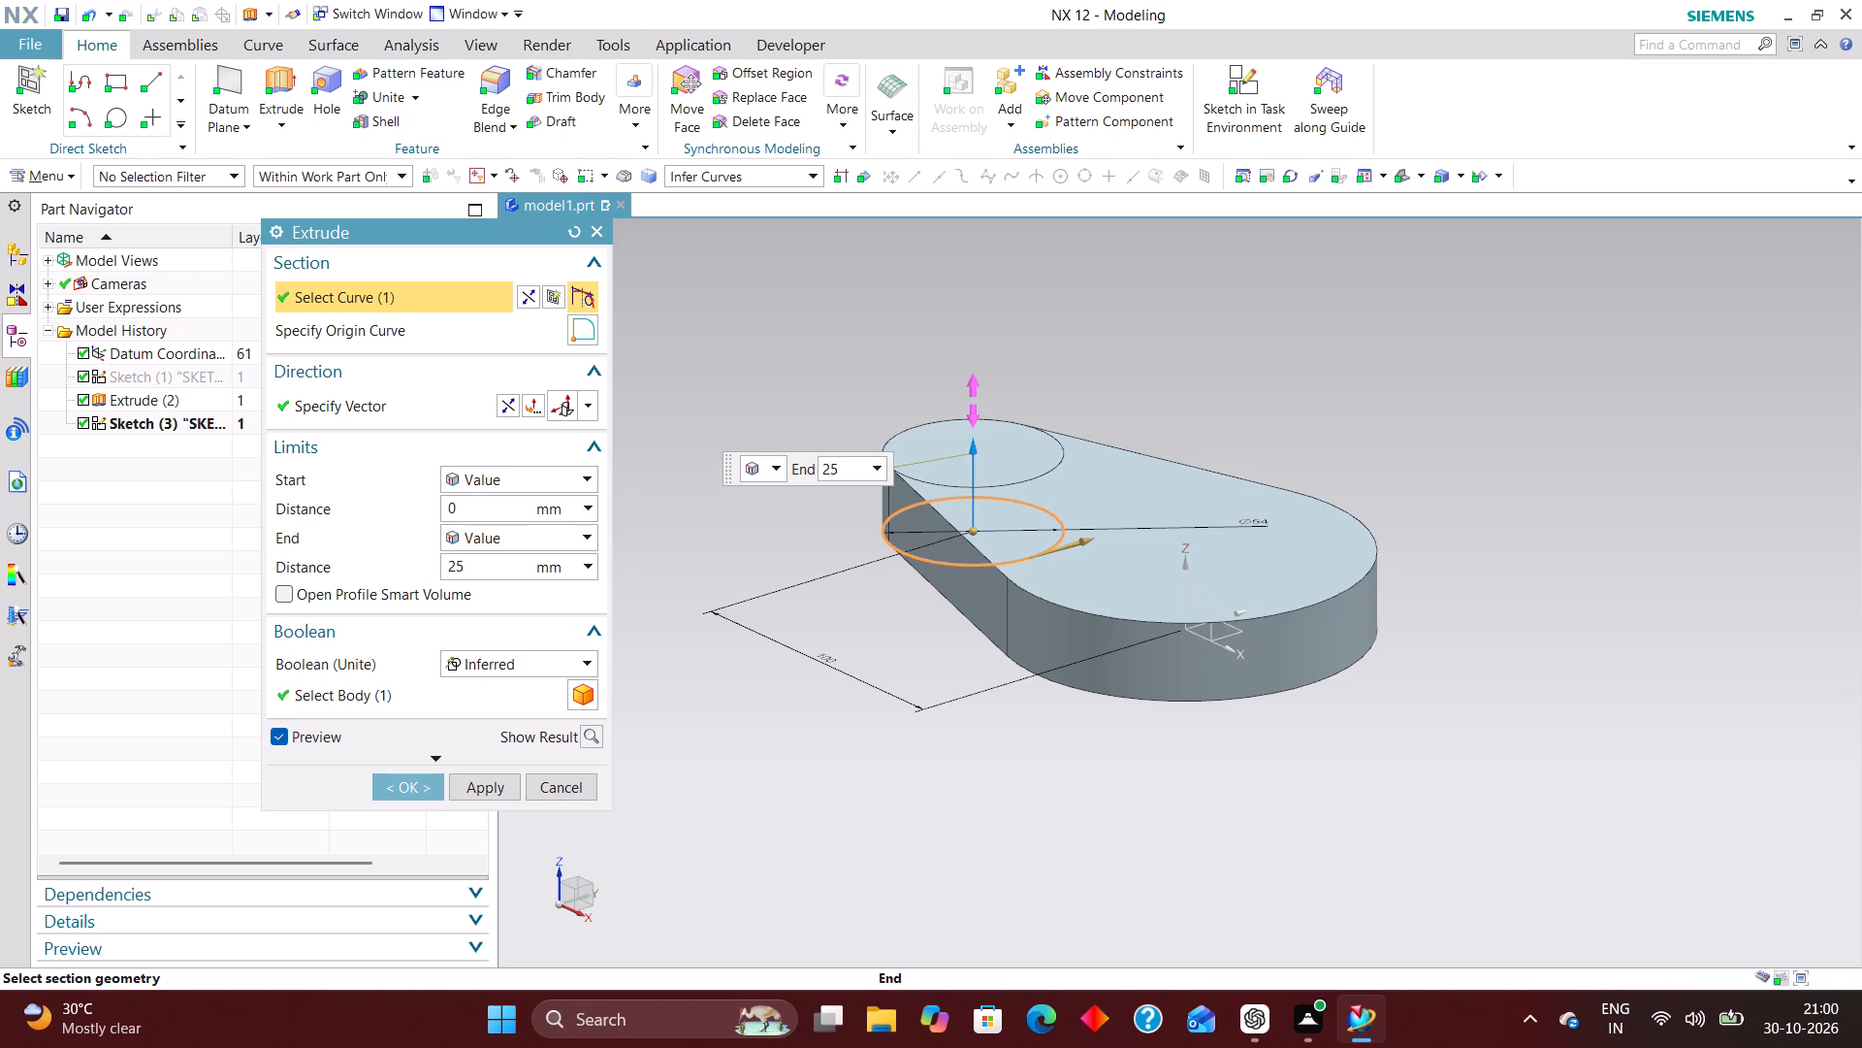
left_click_drag(976, 434, 977, 407)
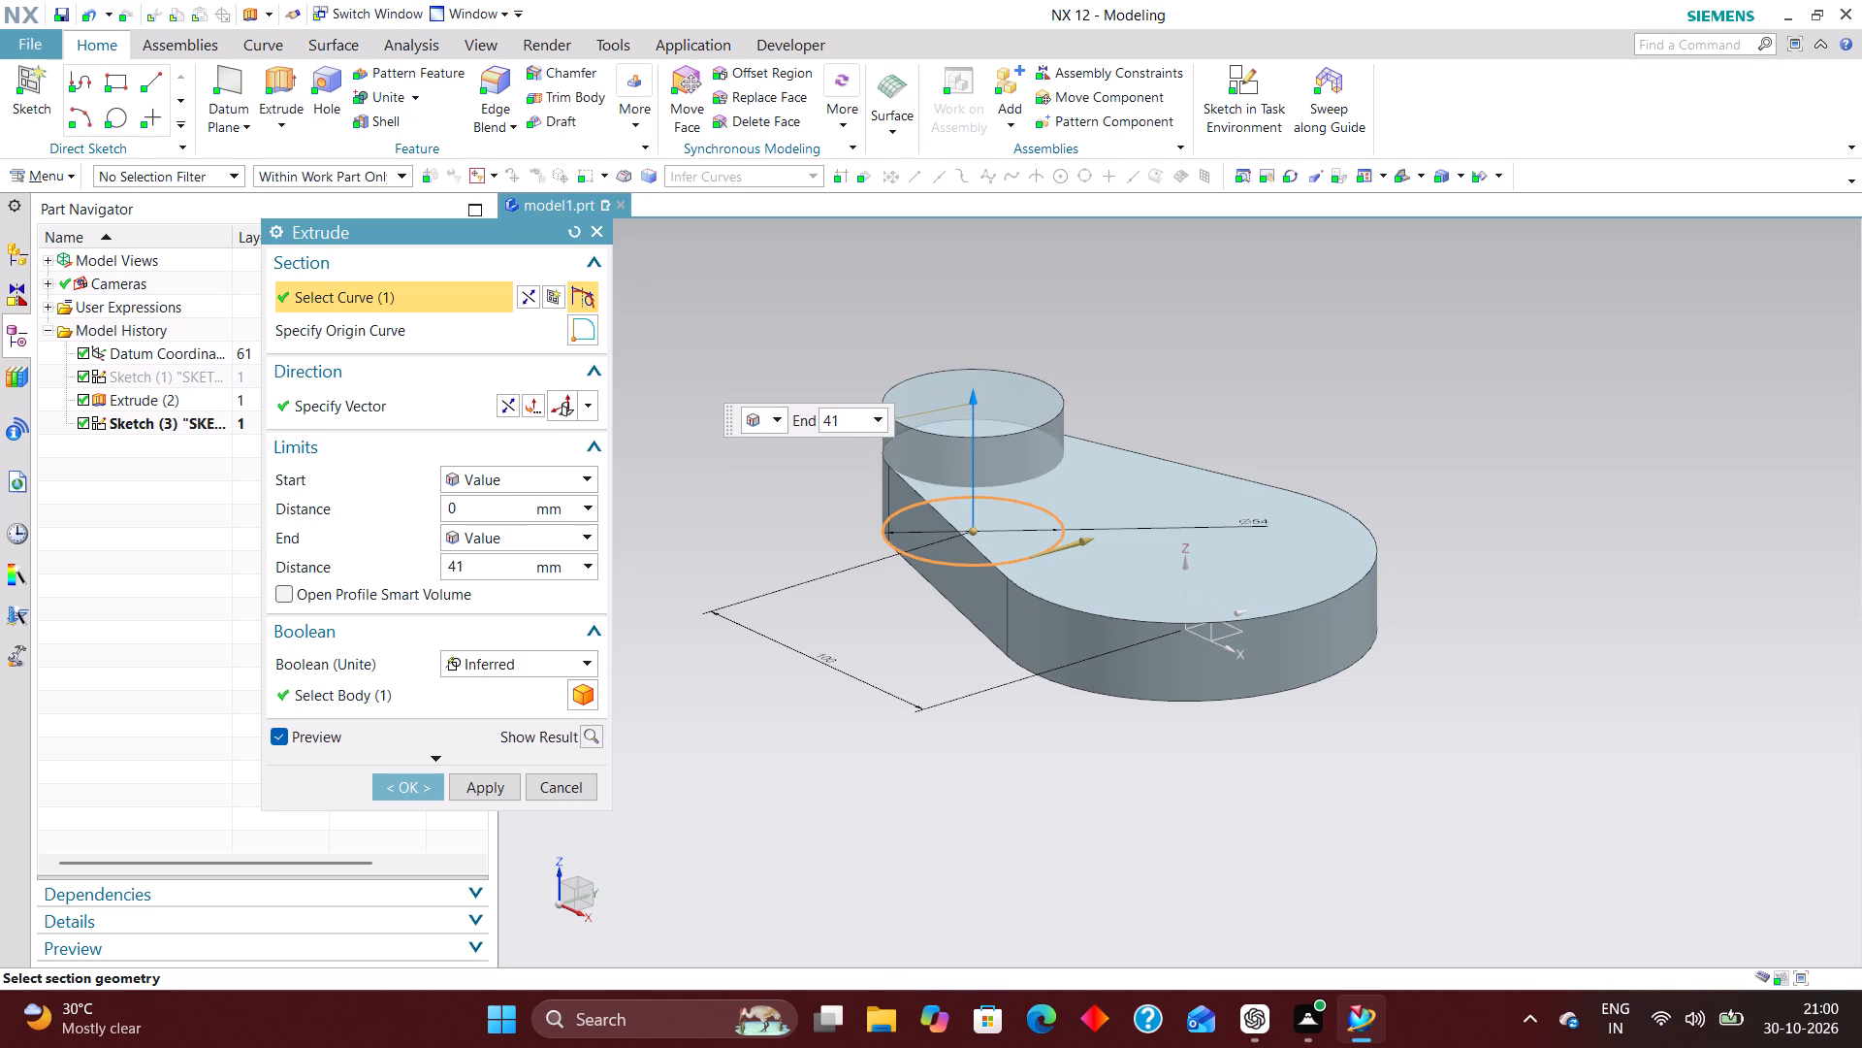
left_click_drag(977, 407, 976, 410)
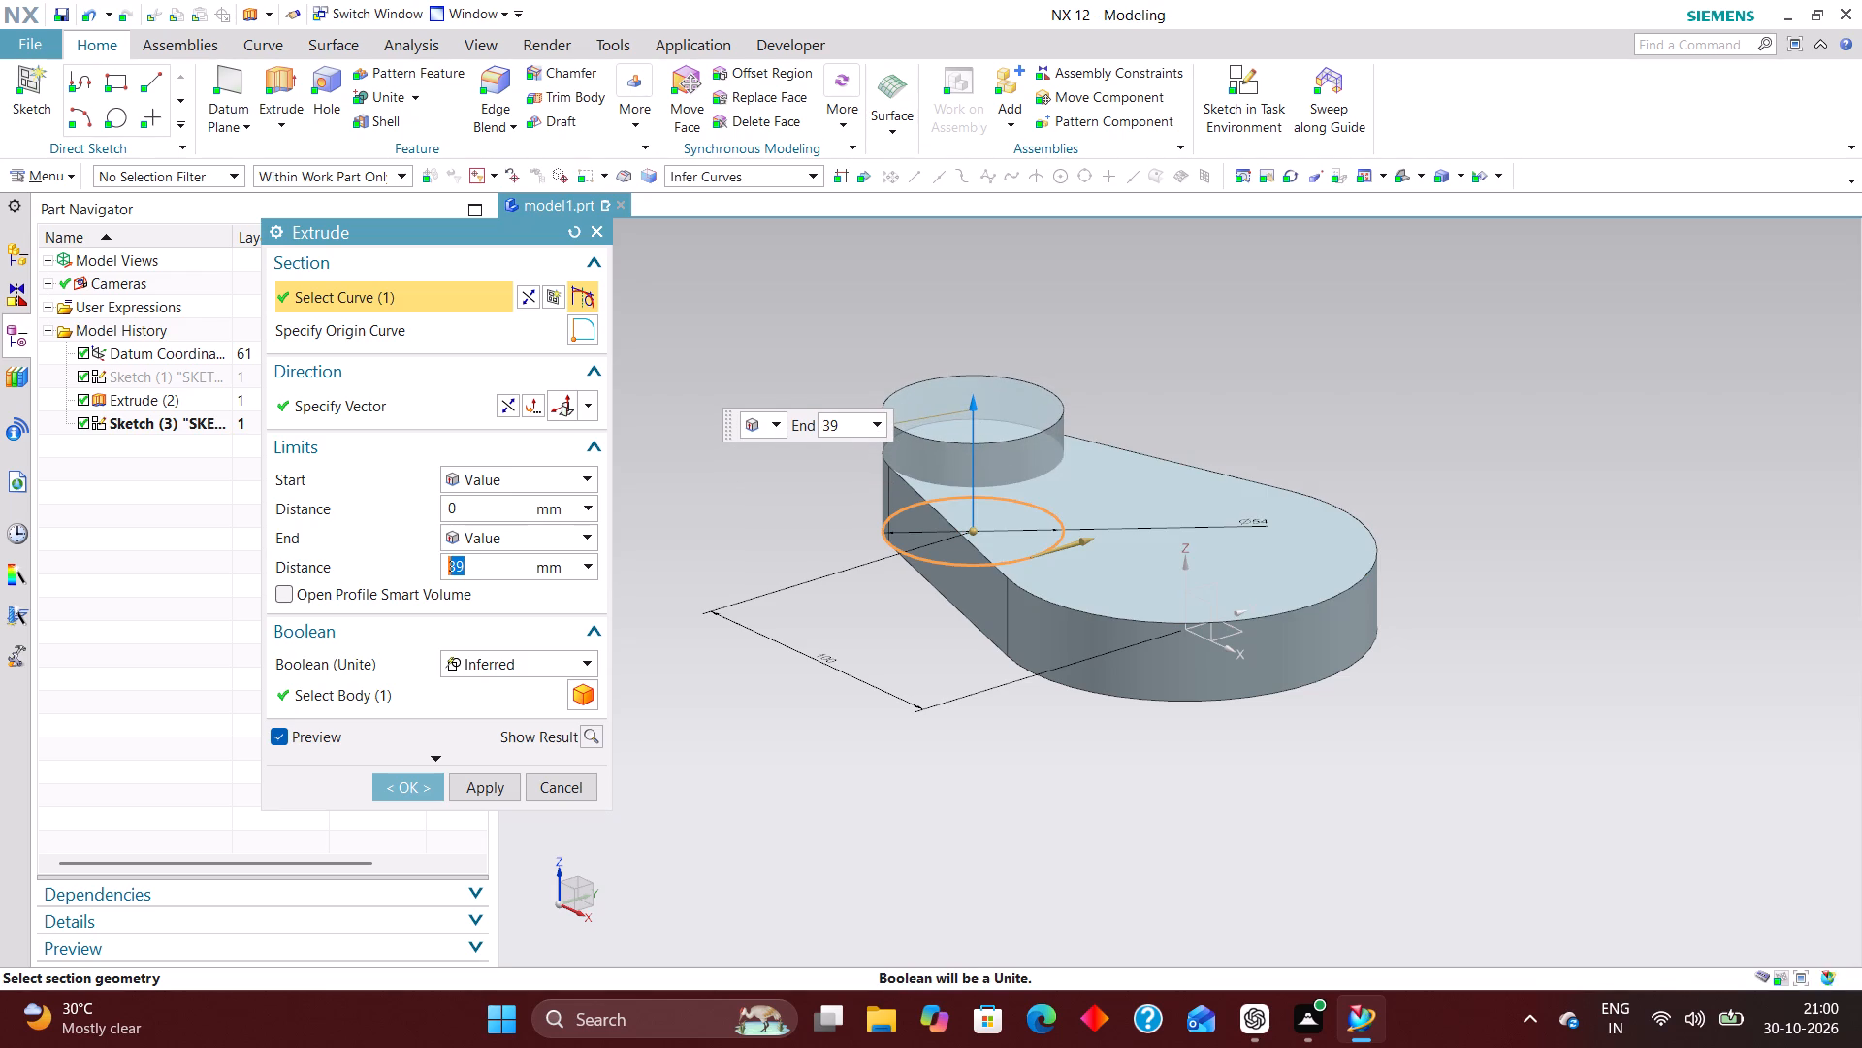
type("38")
key("Return")
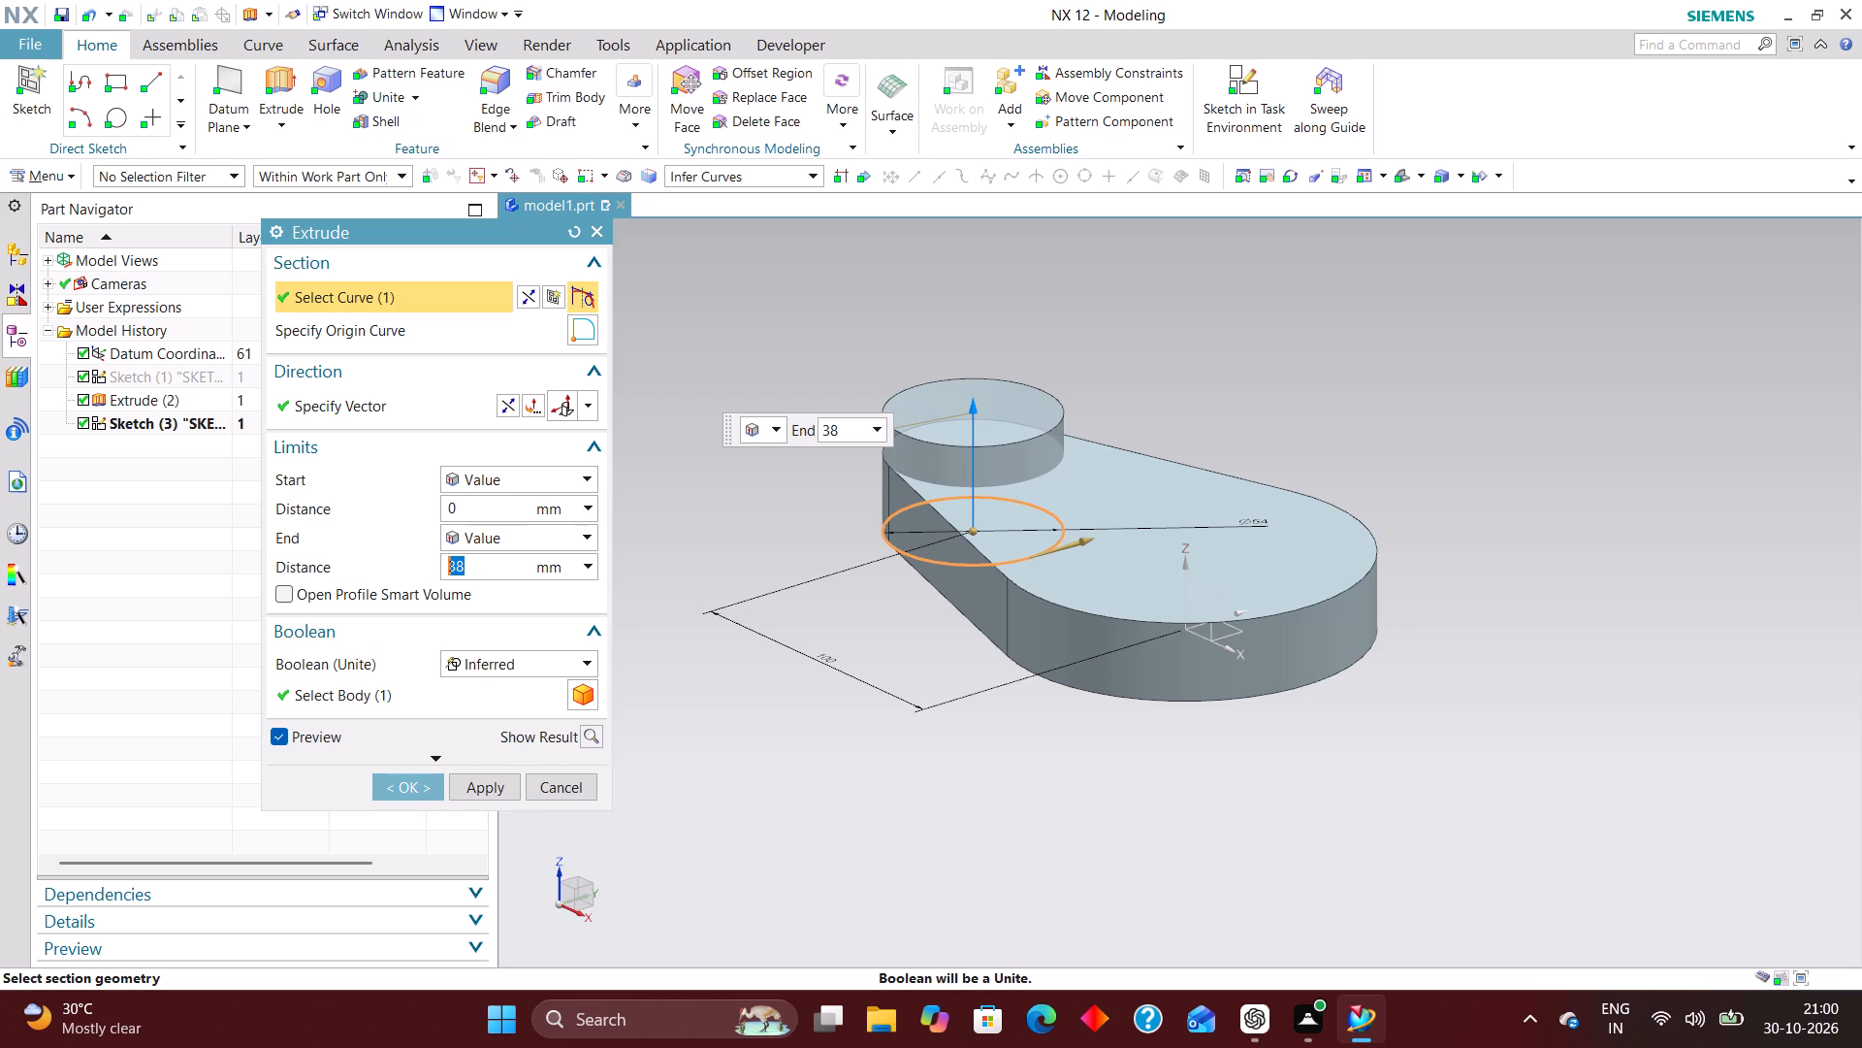
left_click(408, 779)
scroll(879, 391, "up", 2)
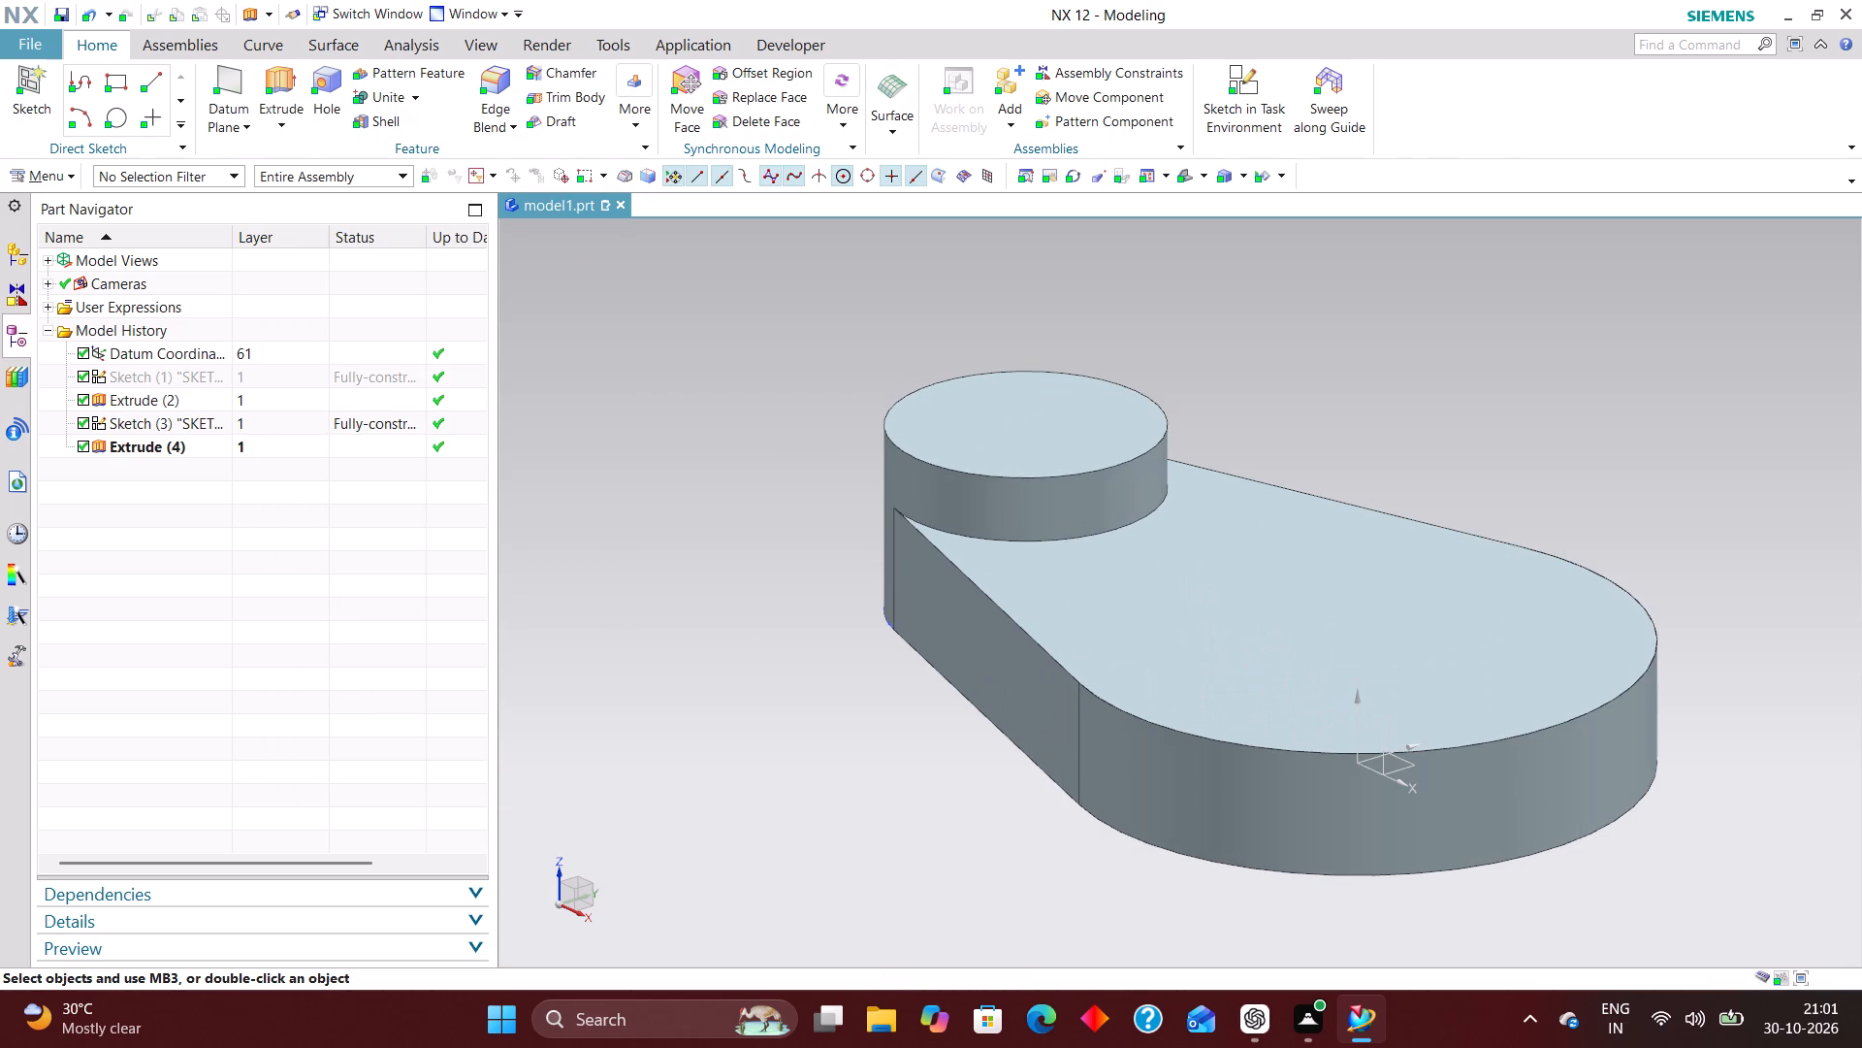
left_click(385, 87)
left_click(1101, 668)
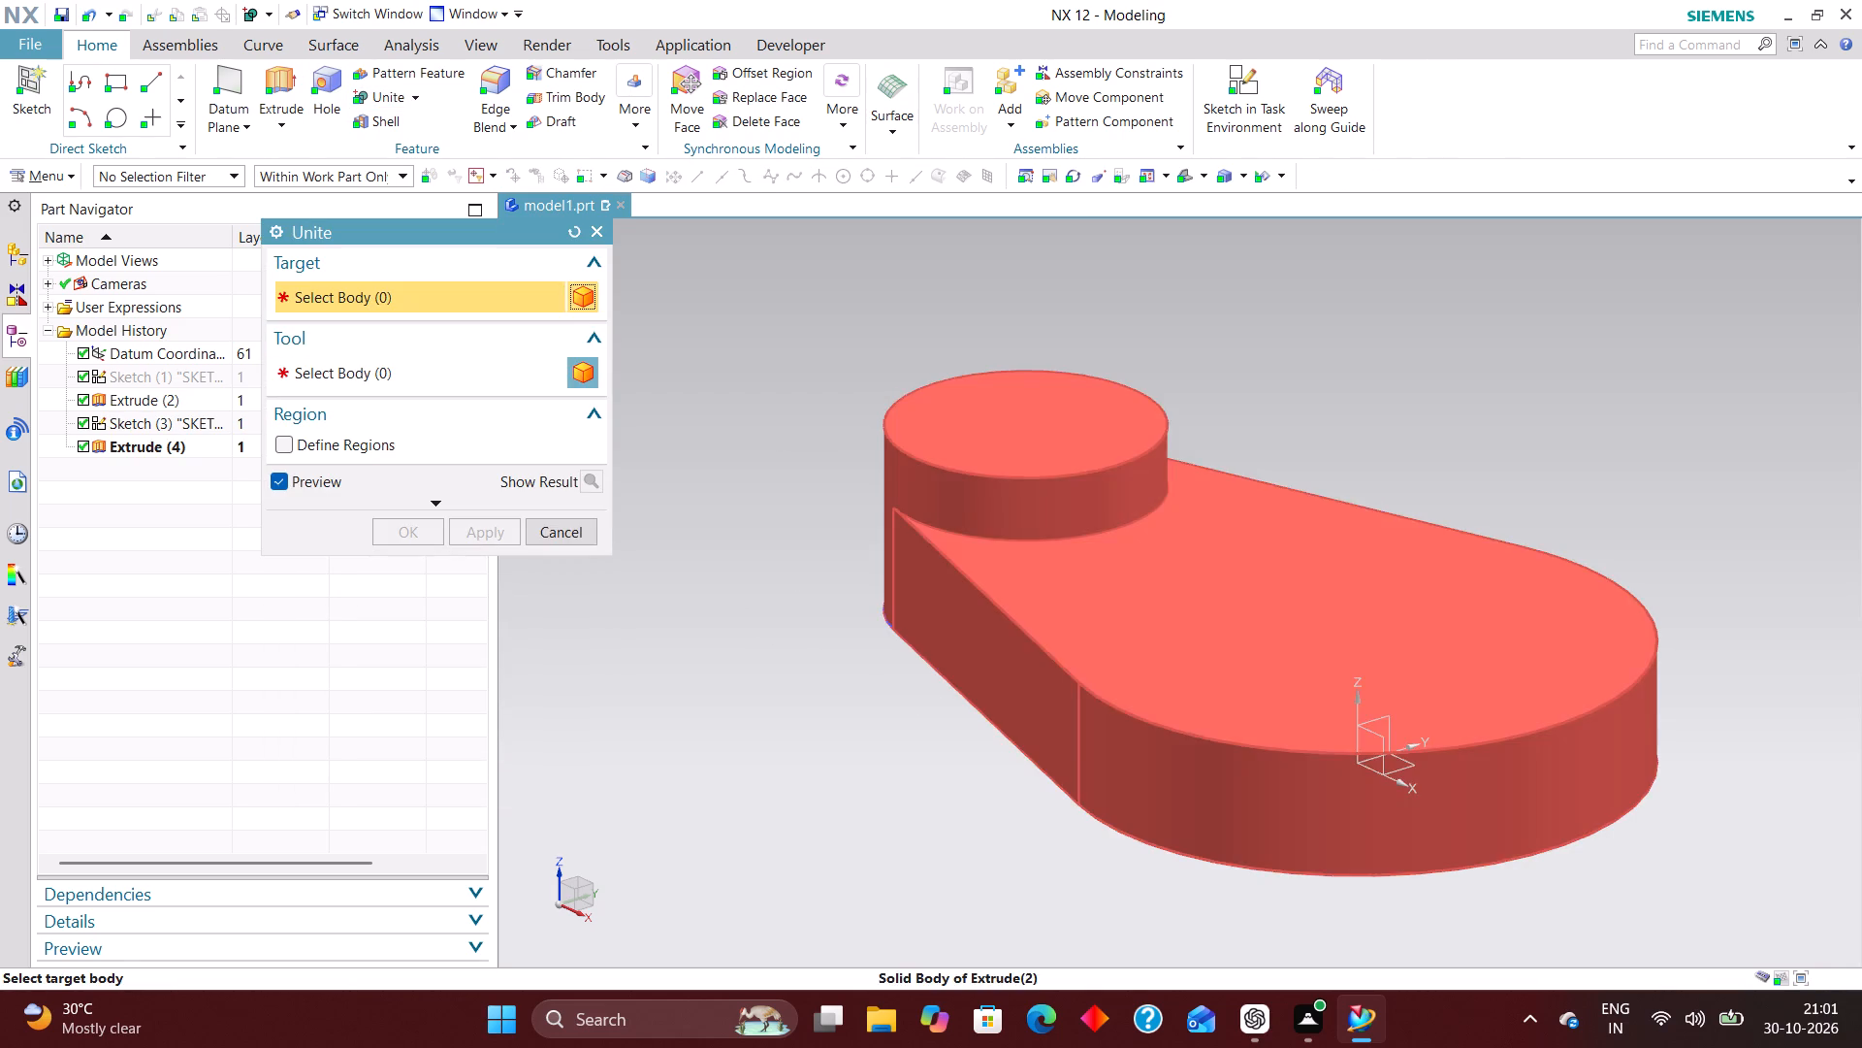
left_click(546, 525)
Edit the cylindrical boss extrusion and set its Boolean option to None.
right_click(186, 443)
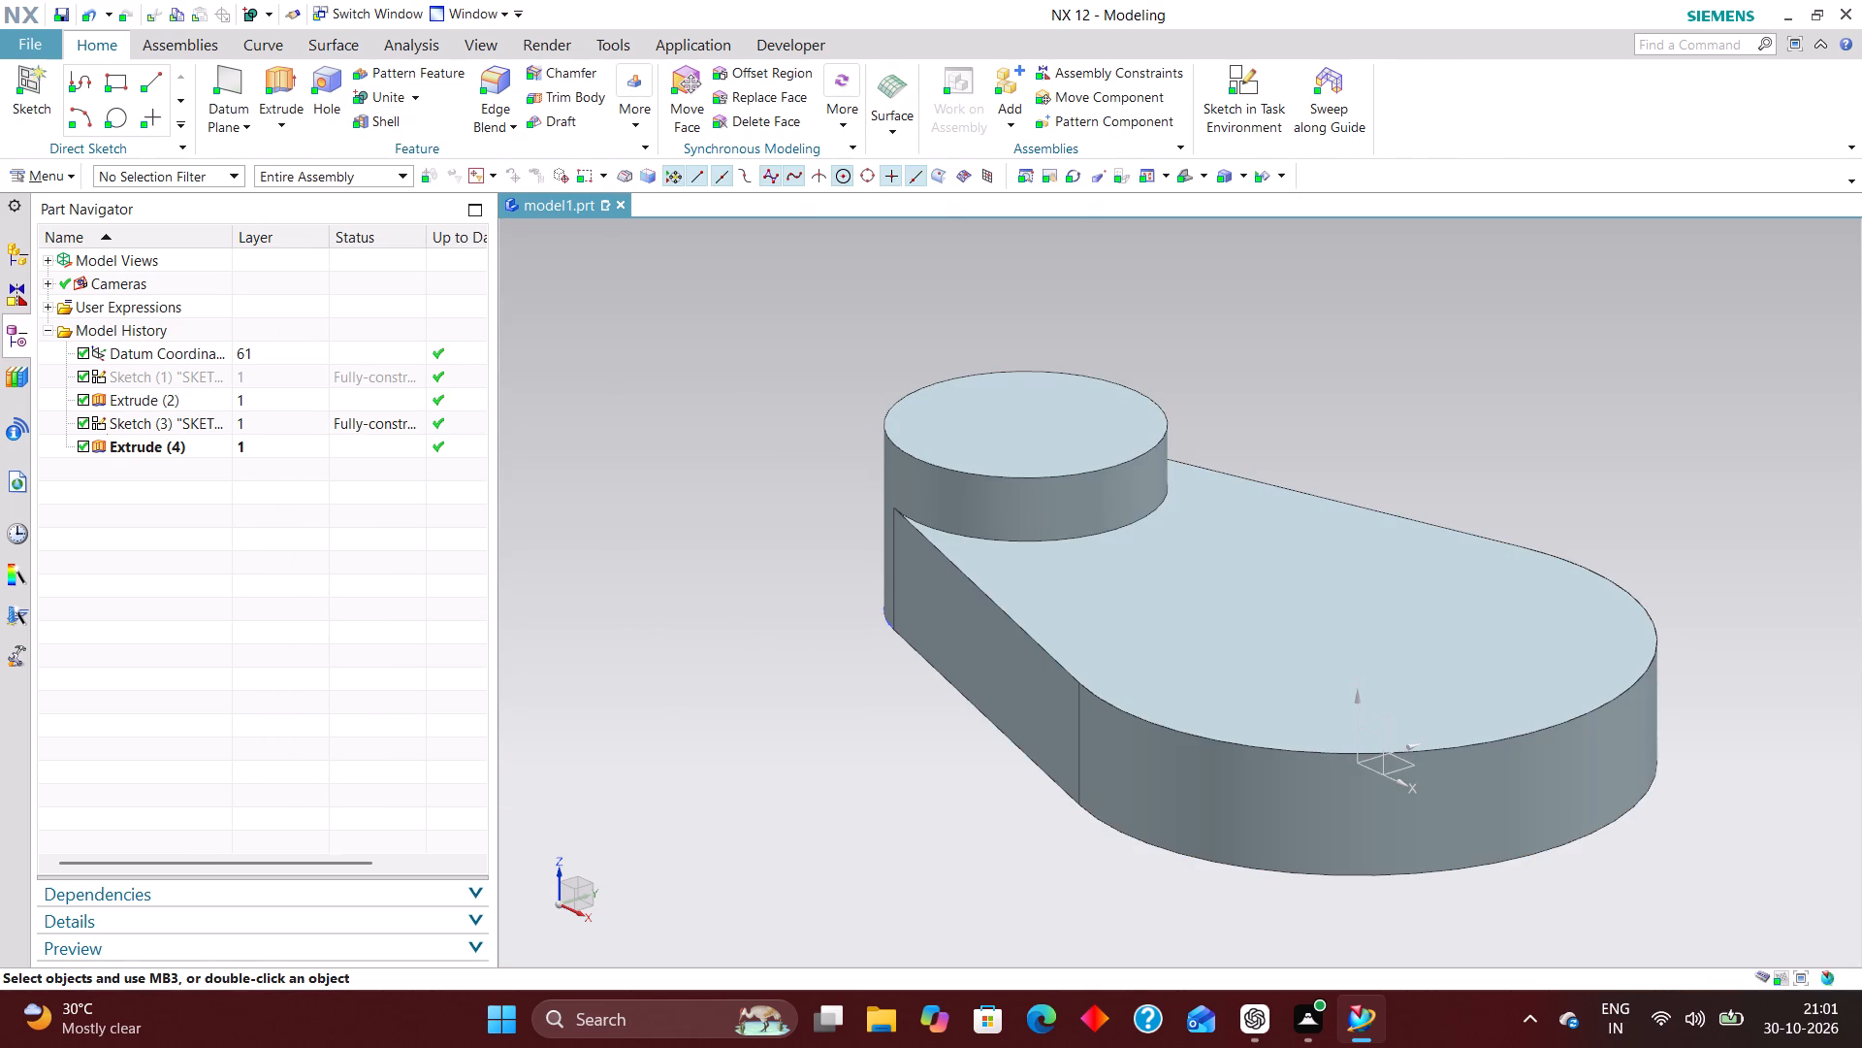
left_click(281, 529)
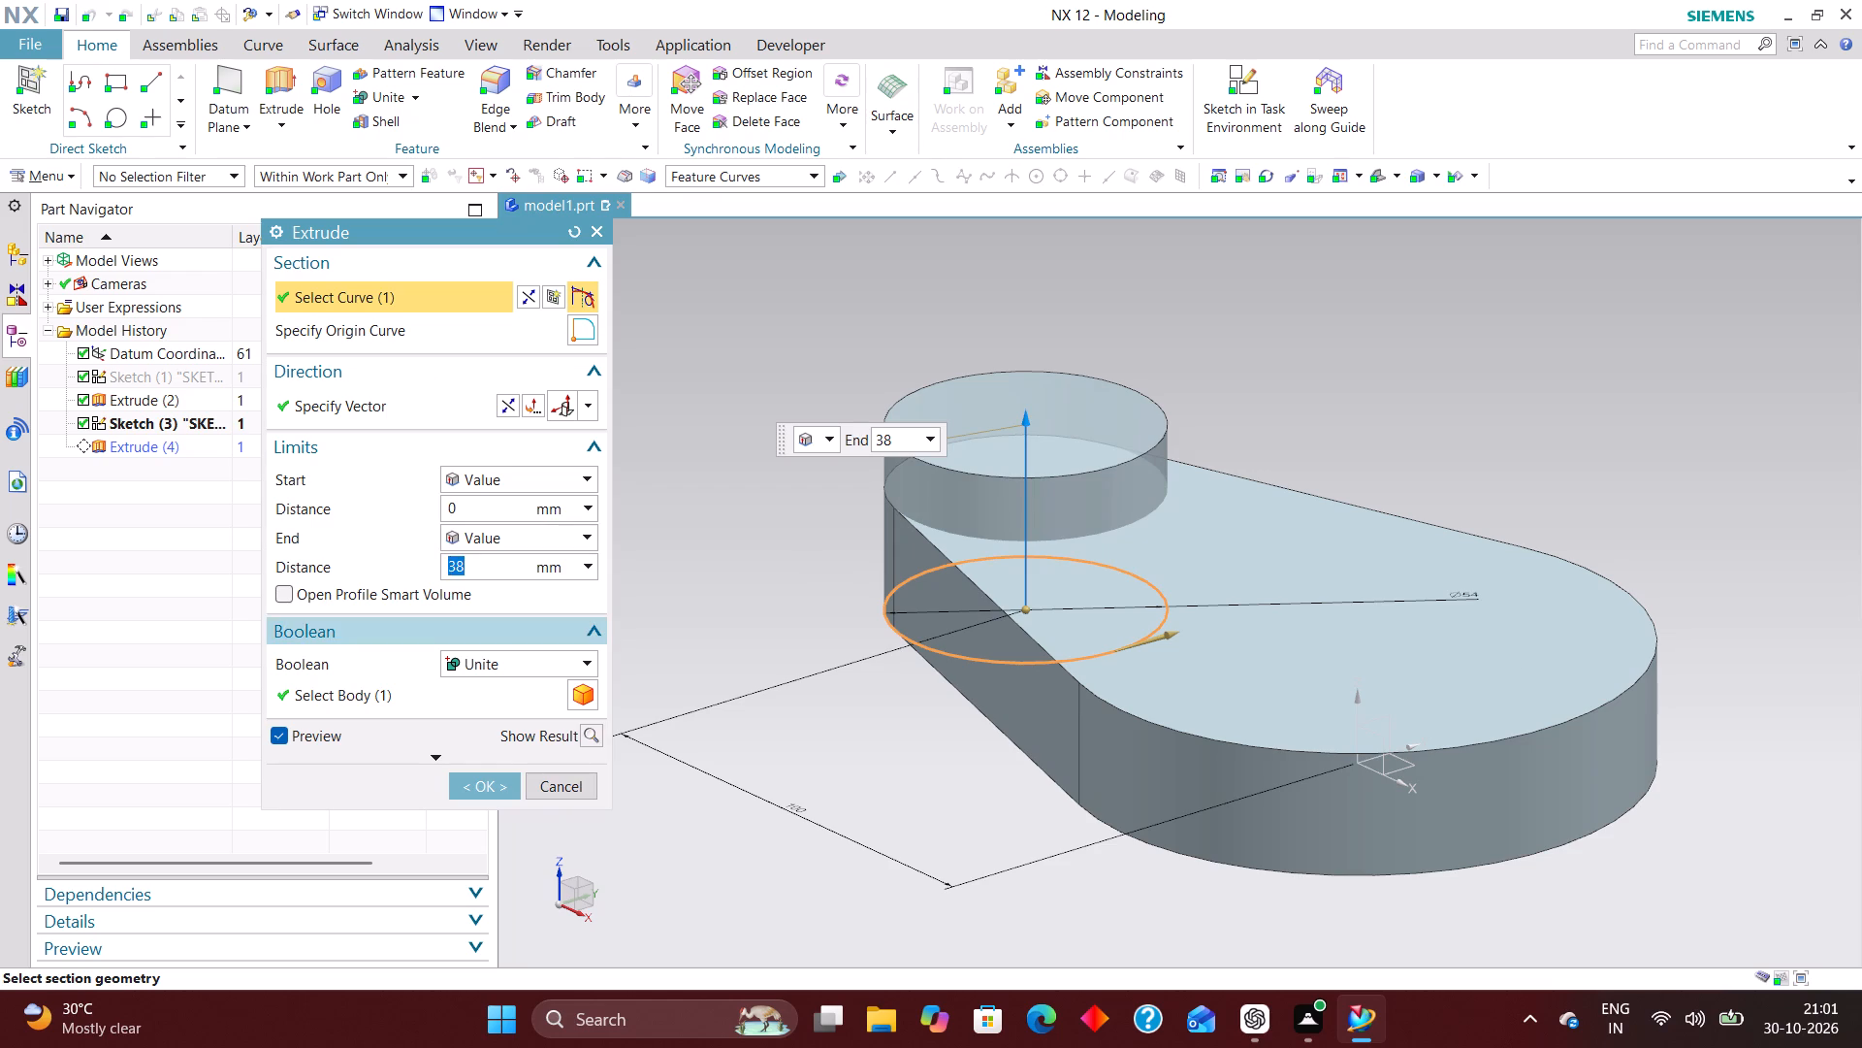
left_click(502, 668)
left_click(501, 691)
left_click(483, 767)
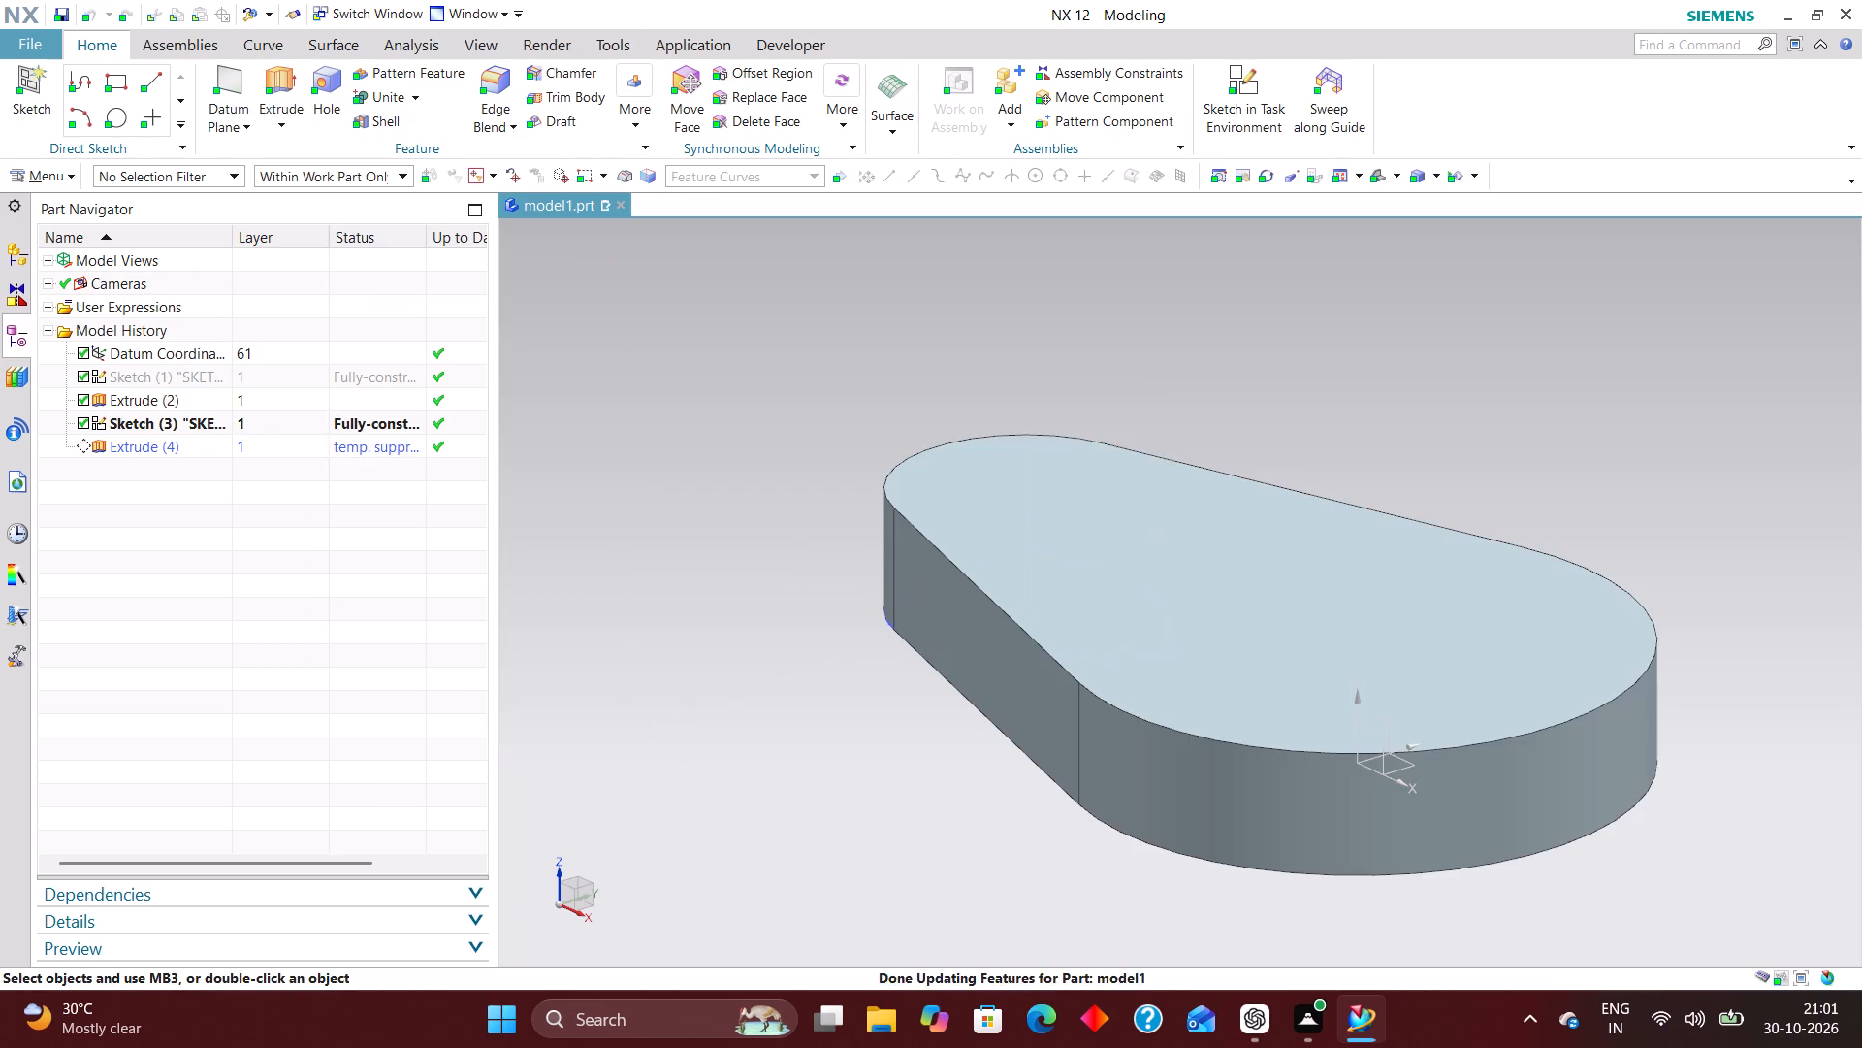
Unite the bodies, using the tapered base plate as the target and the cylindrical boss as the tool.
left_click(378, 103)
left_click(958, 629)
left_click(980, 432)
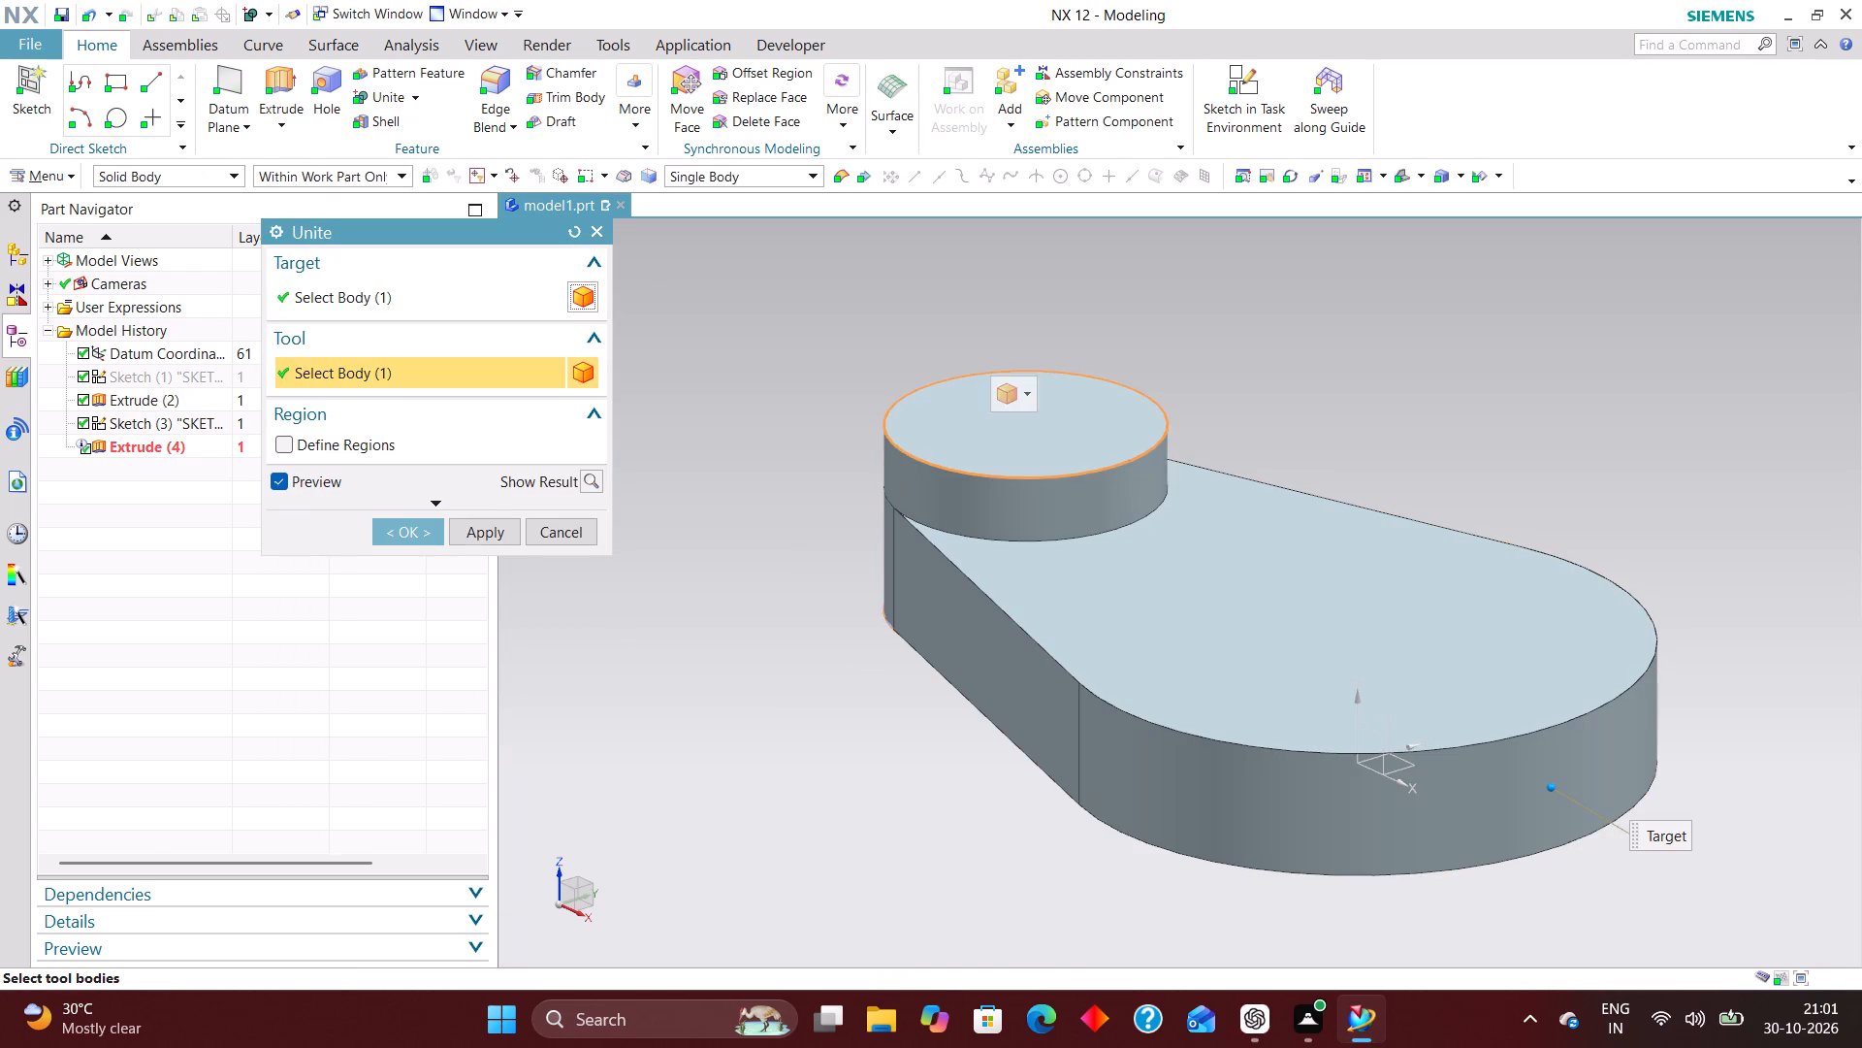
left_click(406, 533)
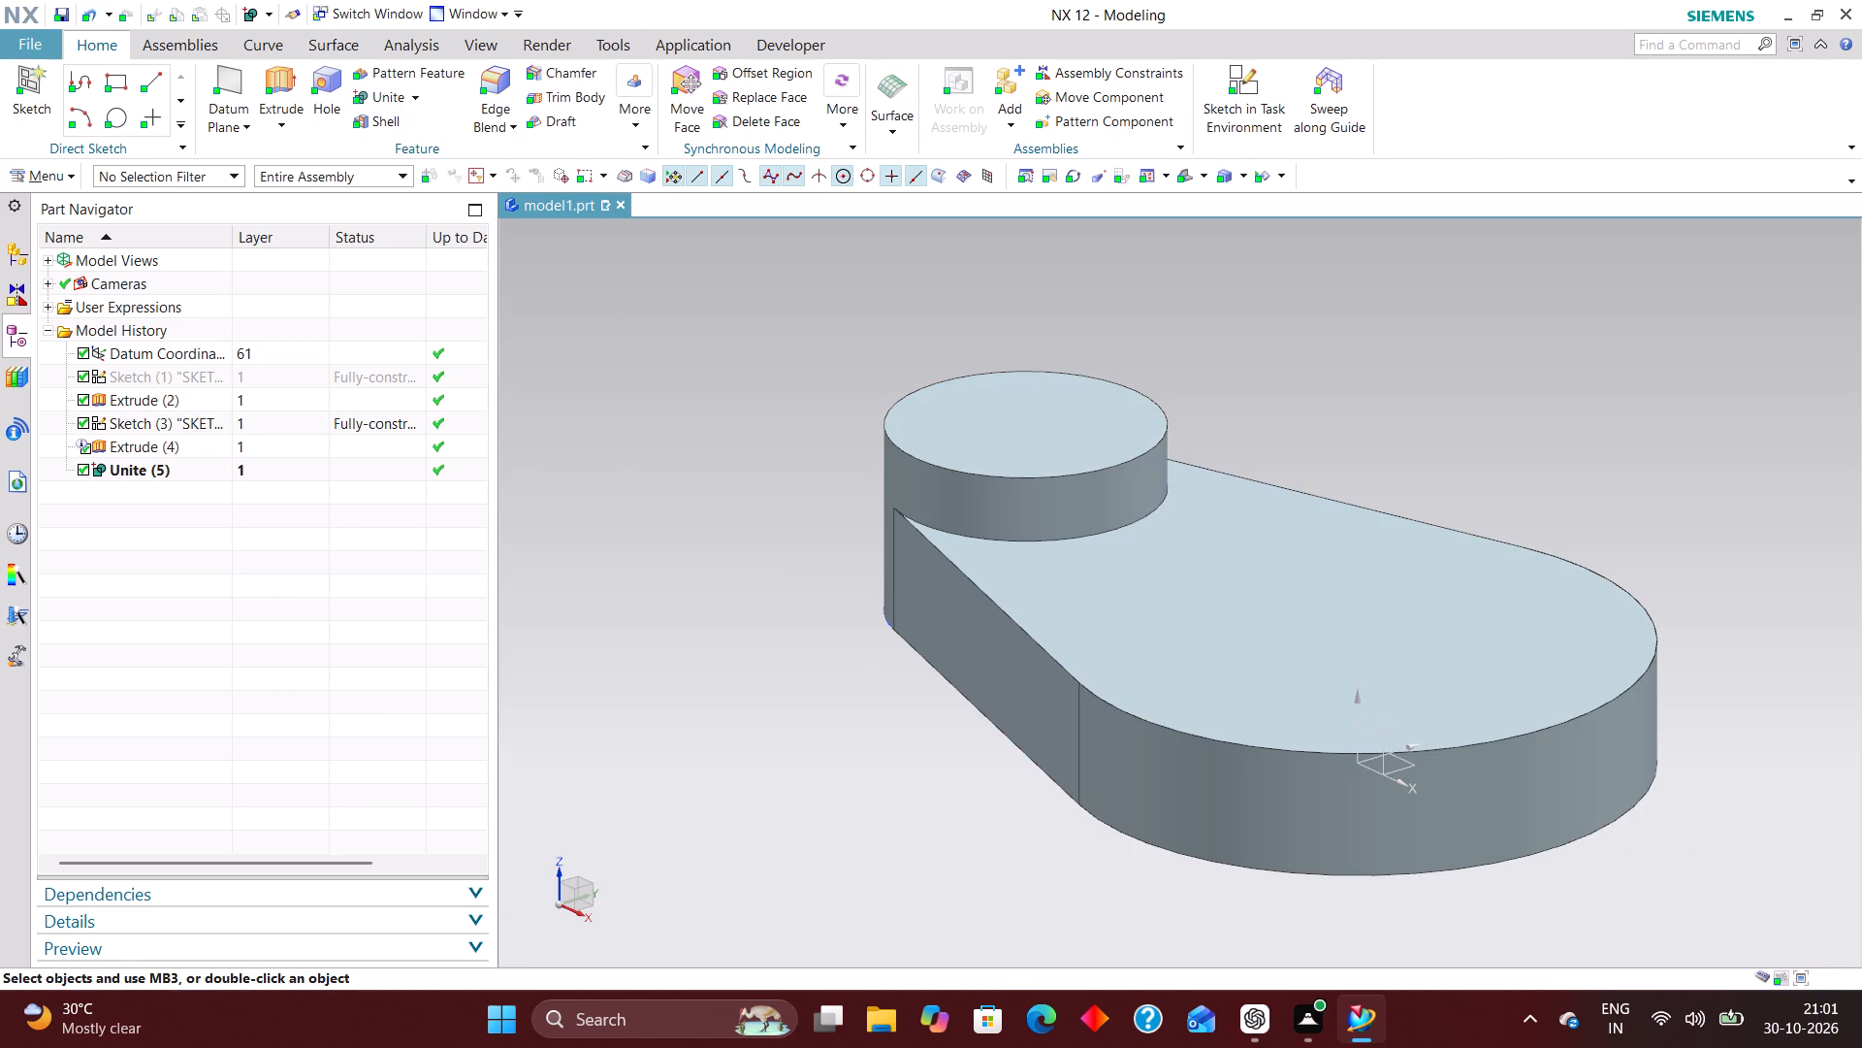
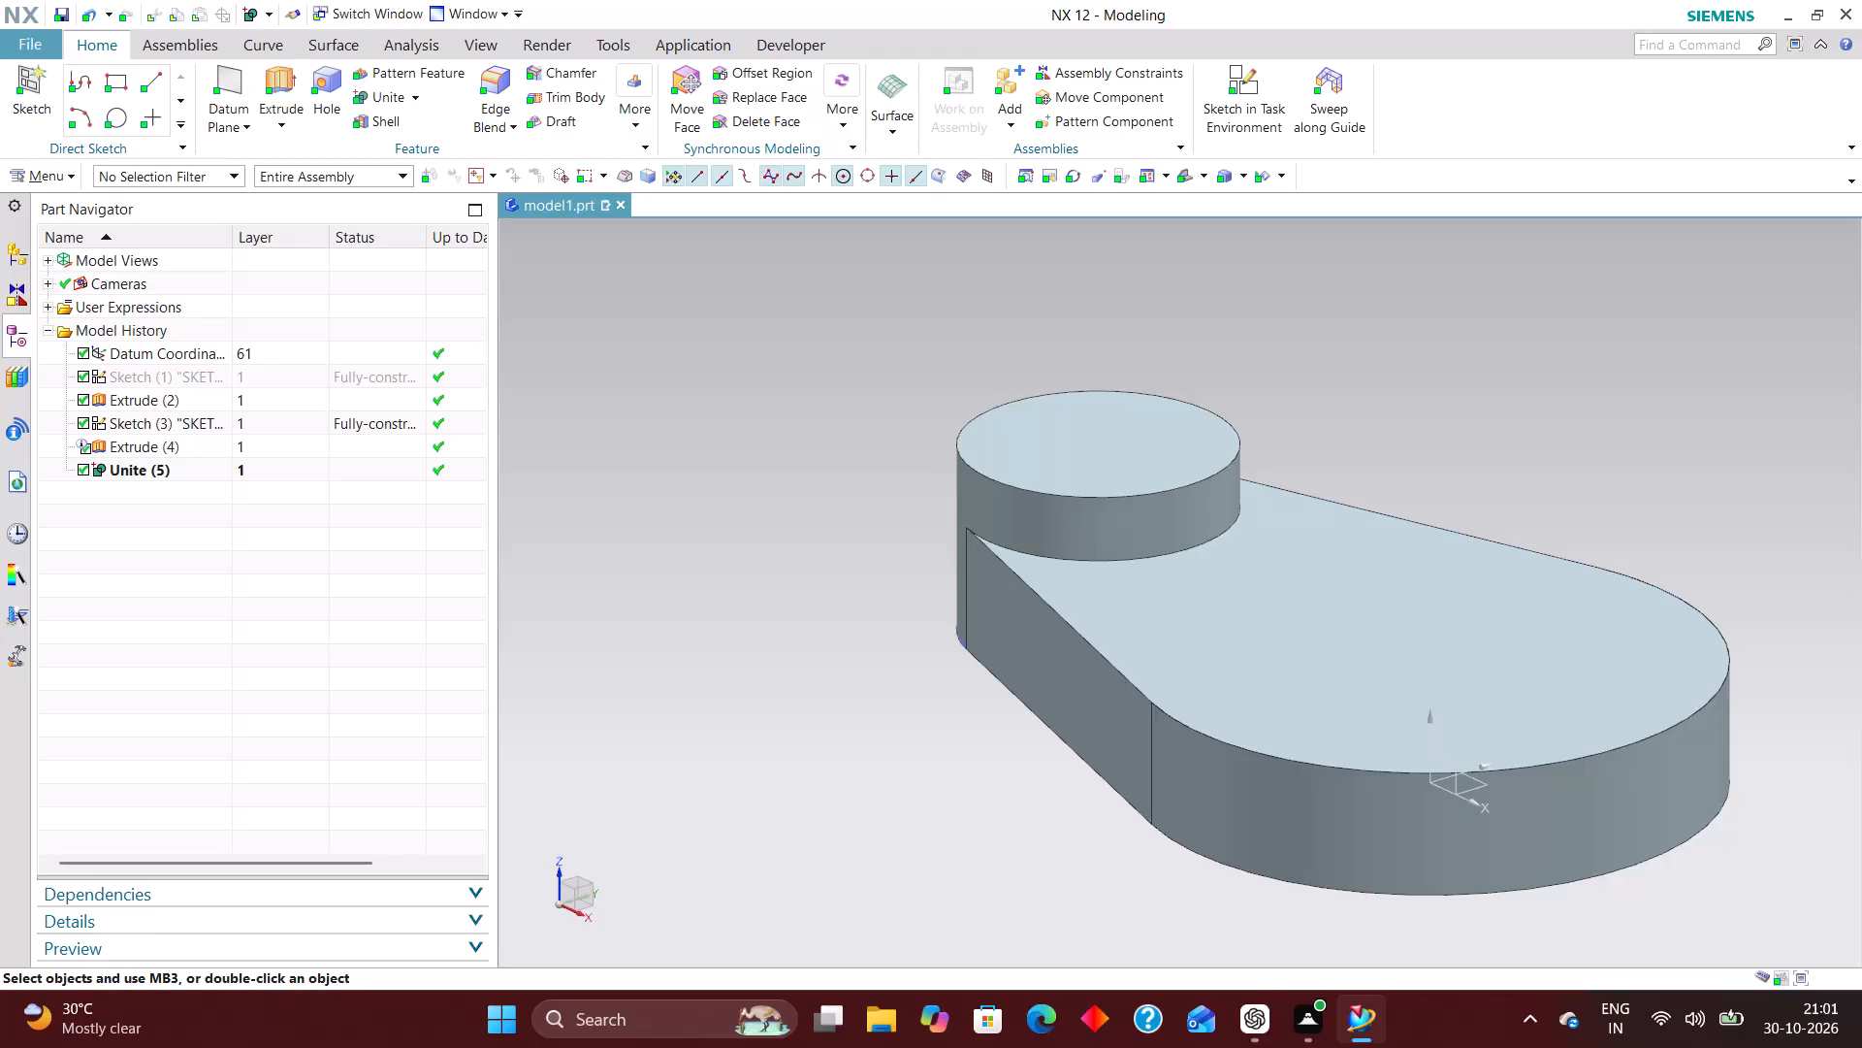
Create a sketch on the XY datum plane and draw a circle between the existing boss and the origin.
left_click(1257, 82)
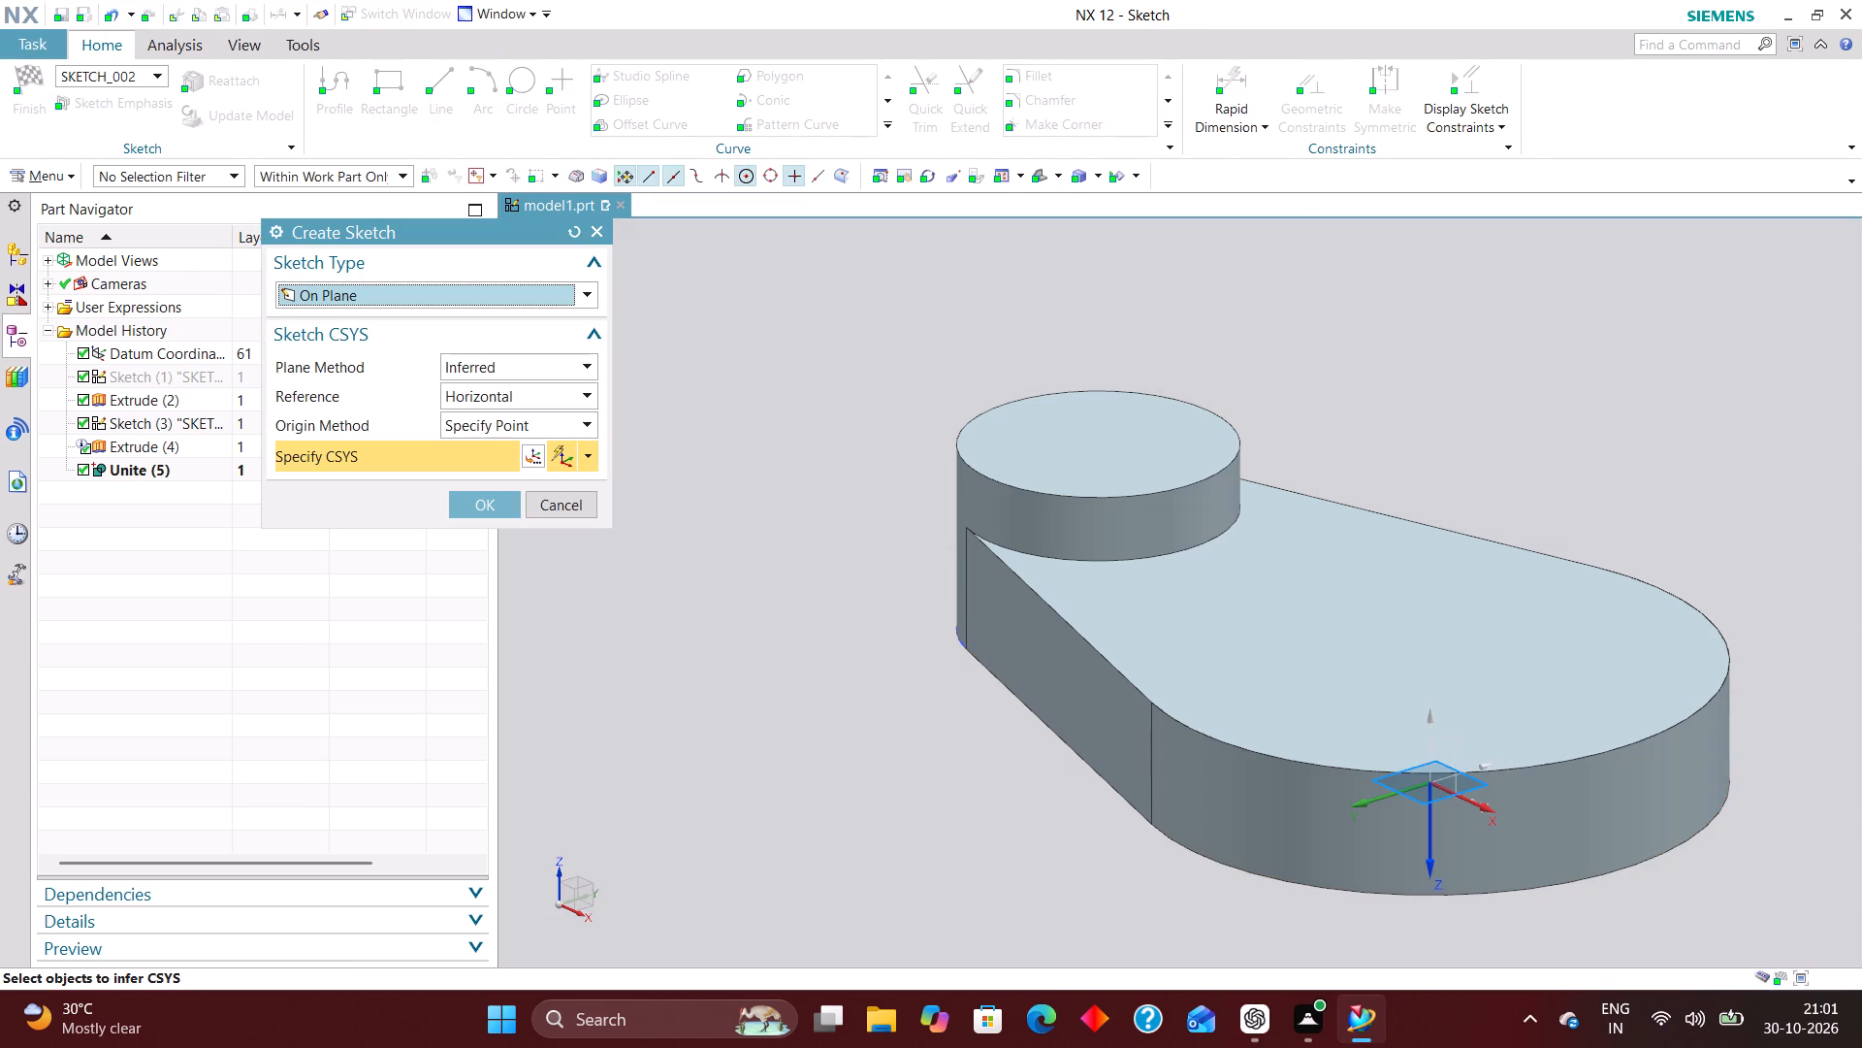
left_click(1478, 789)
left_click(483, 505)
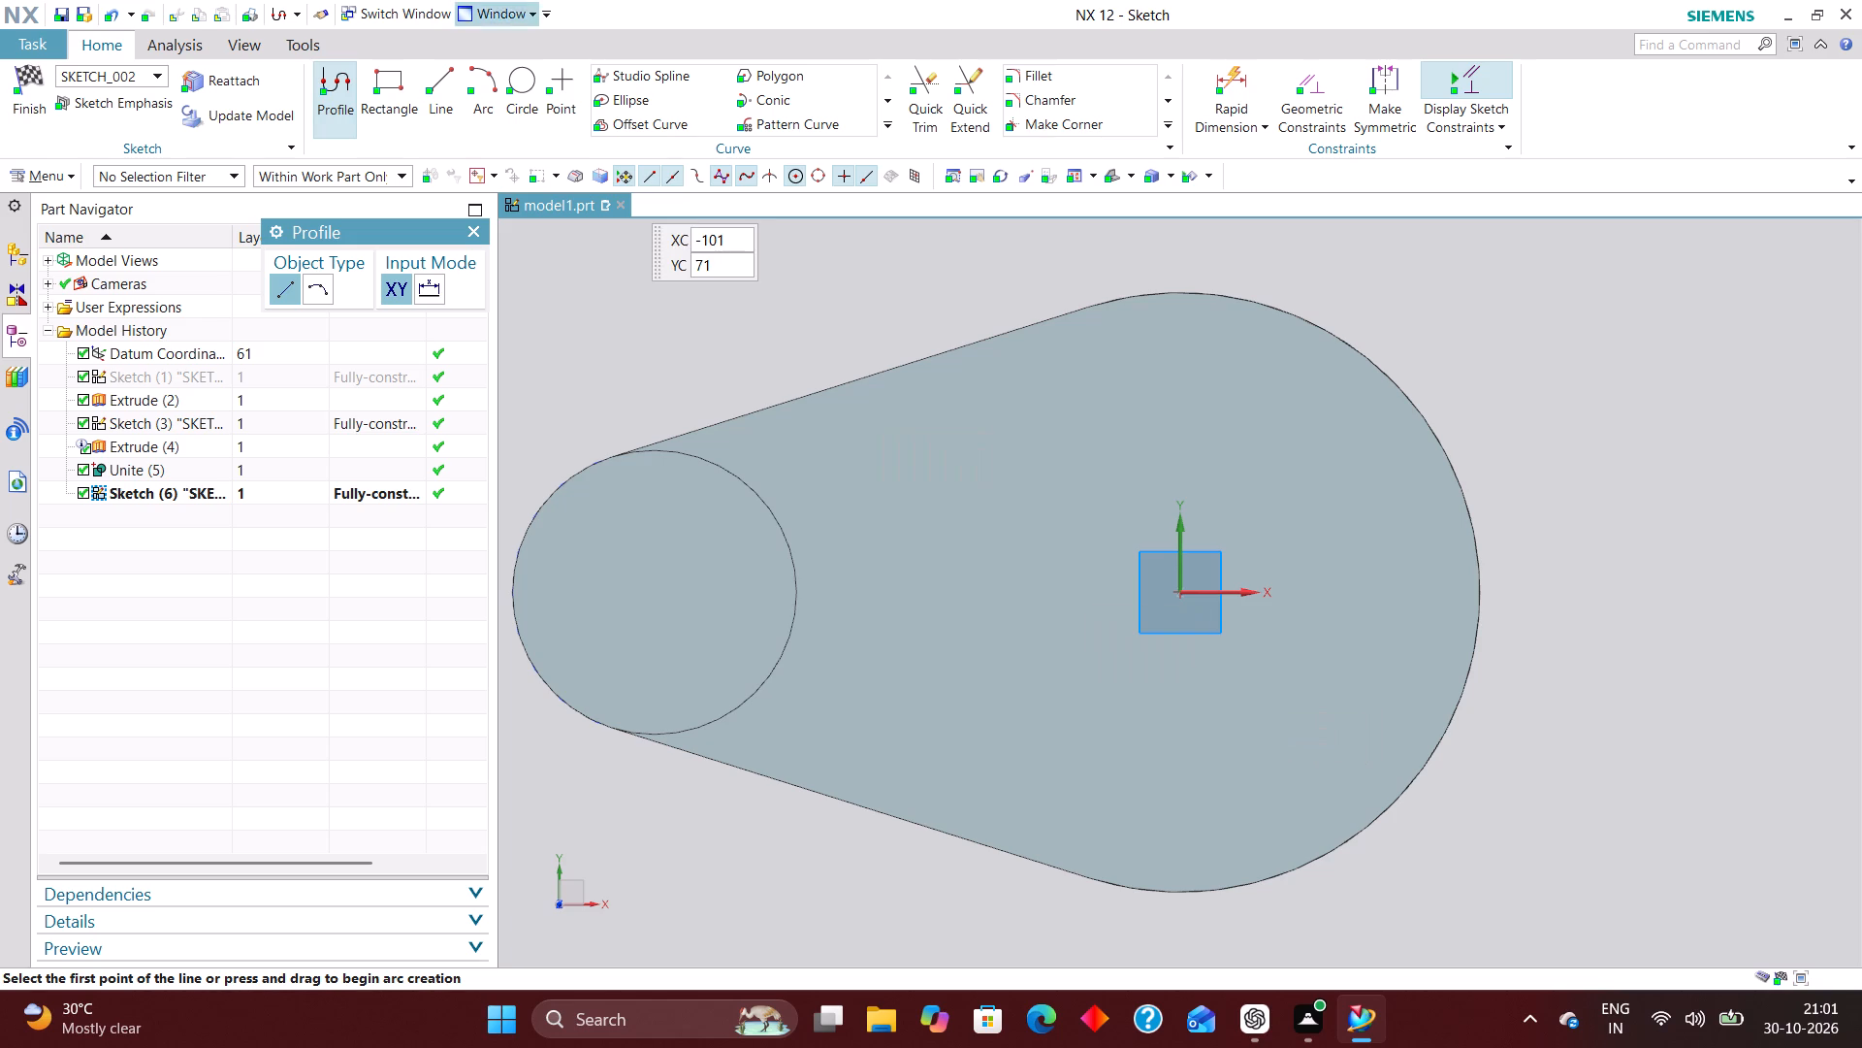
left_click(522, 76)
left_click(1006, 600)
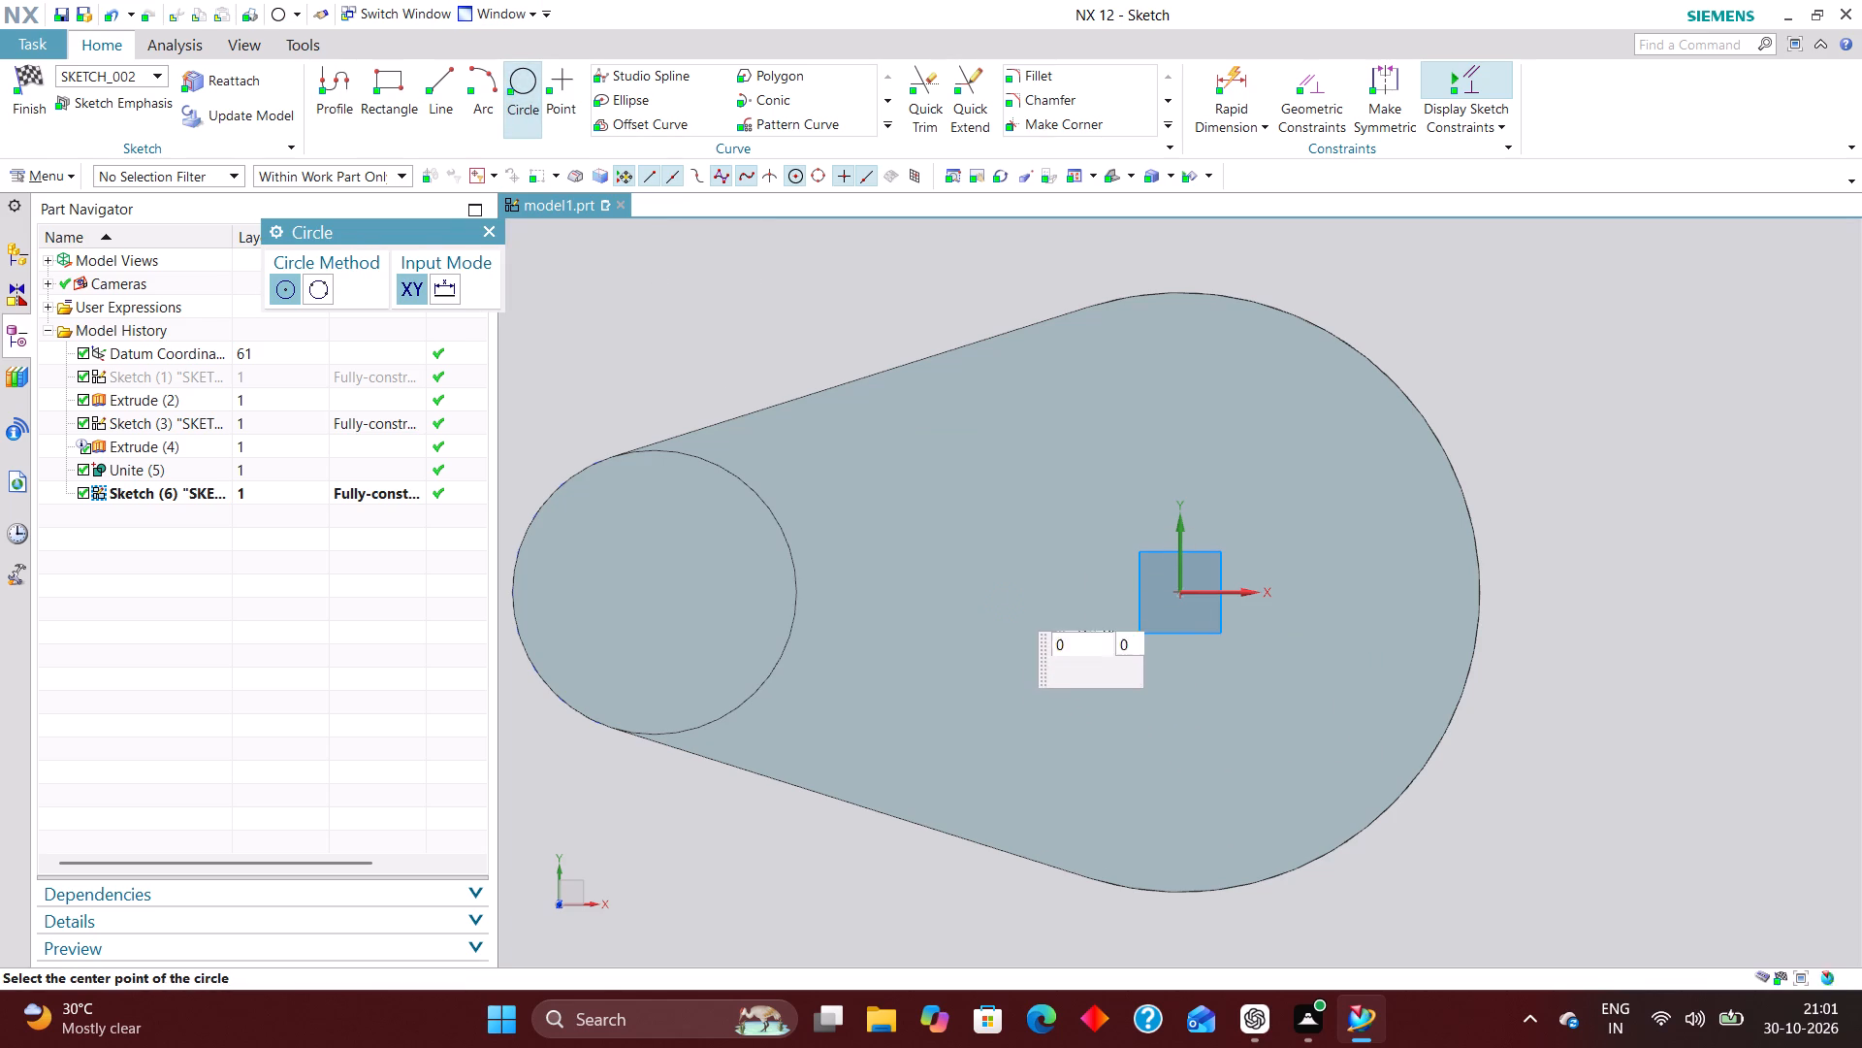
left_click(1049, 666)
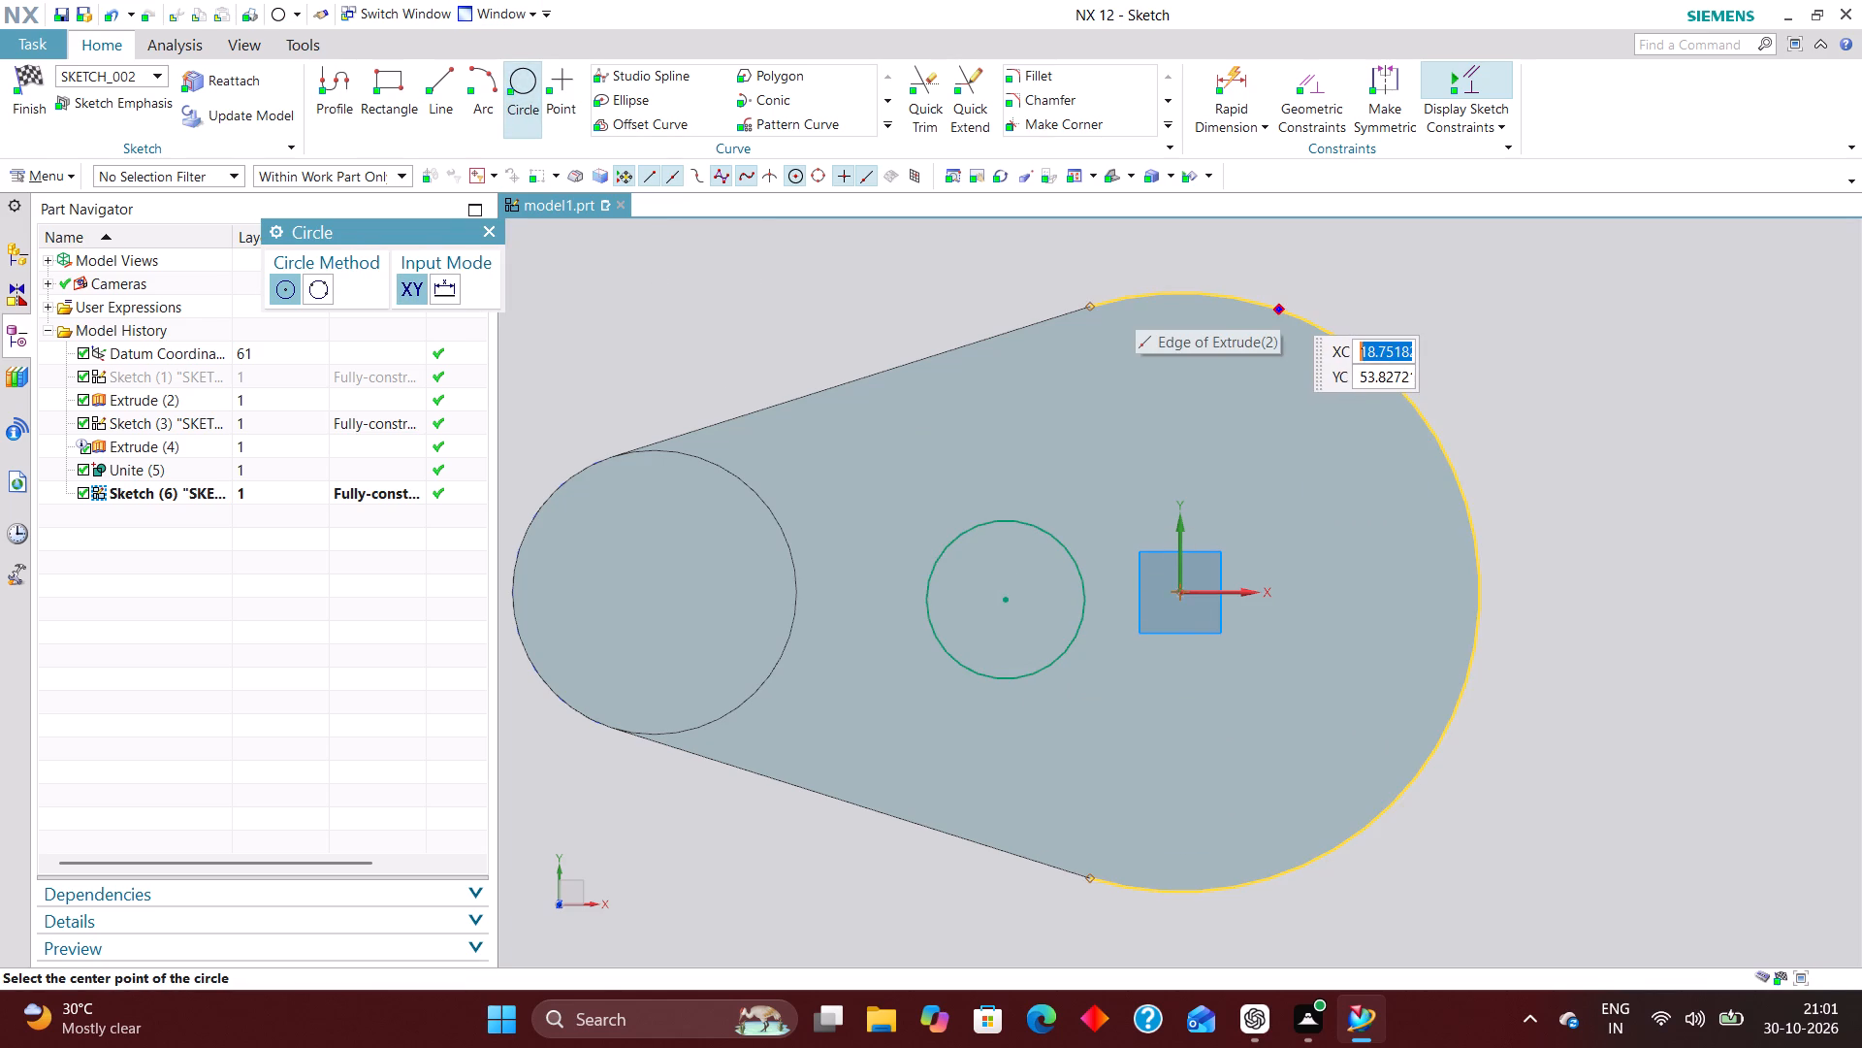
Constrain the new circle's centre point to lie on the sketch's X axis.
left_click(1310, 90)
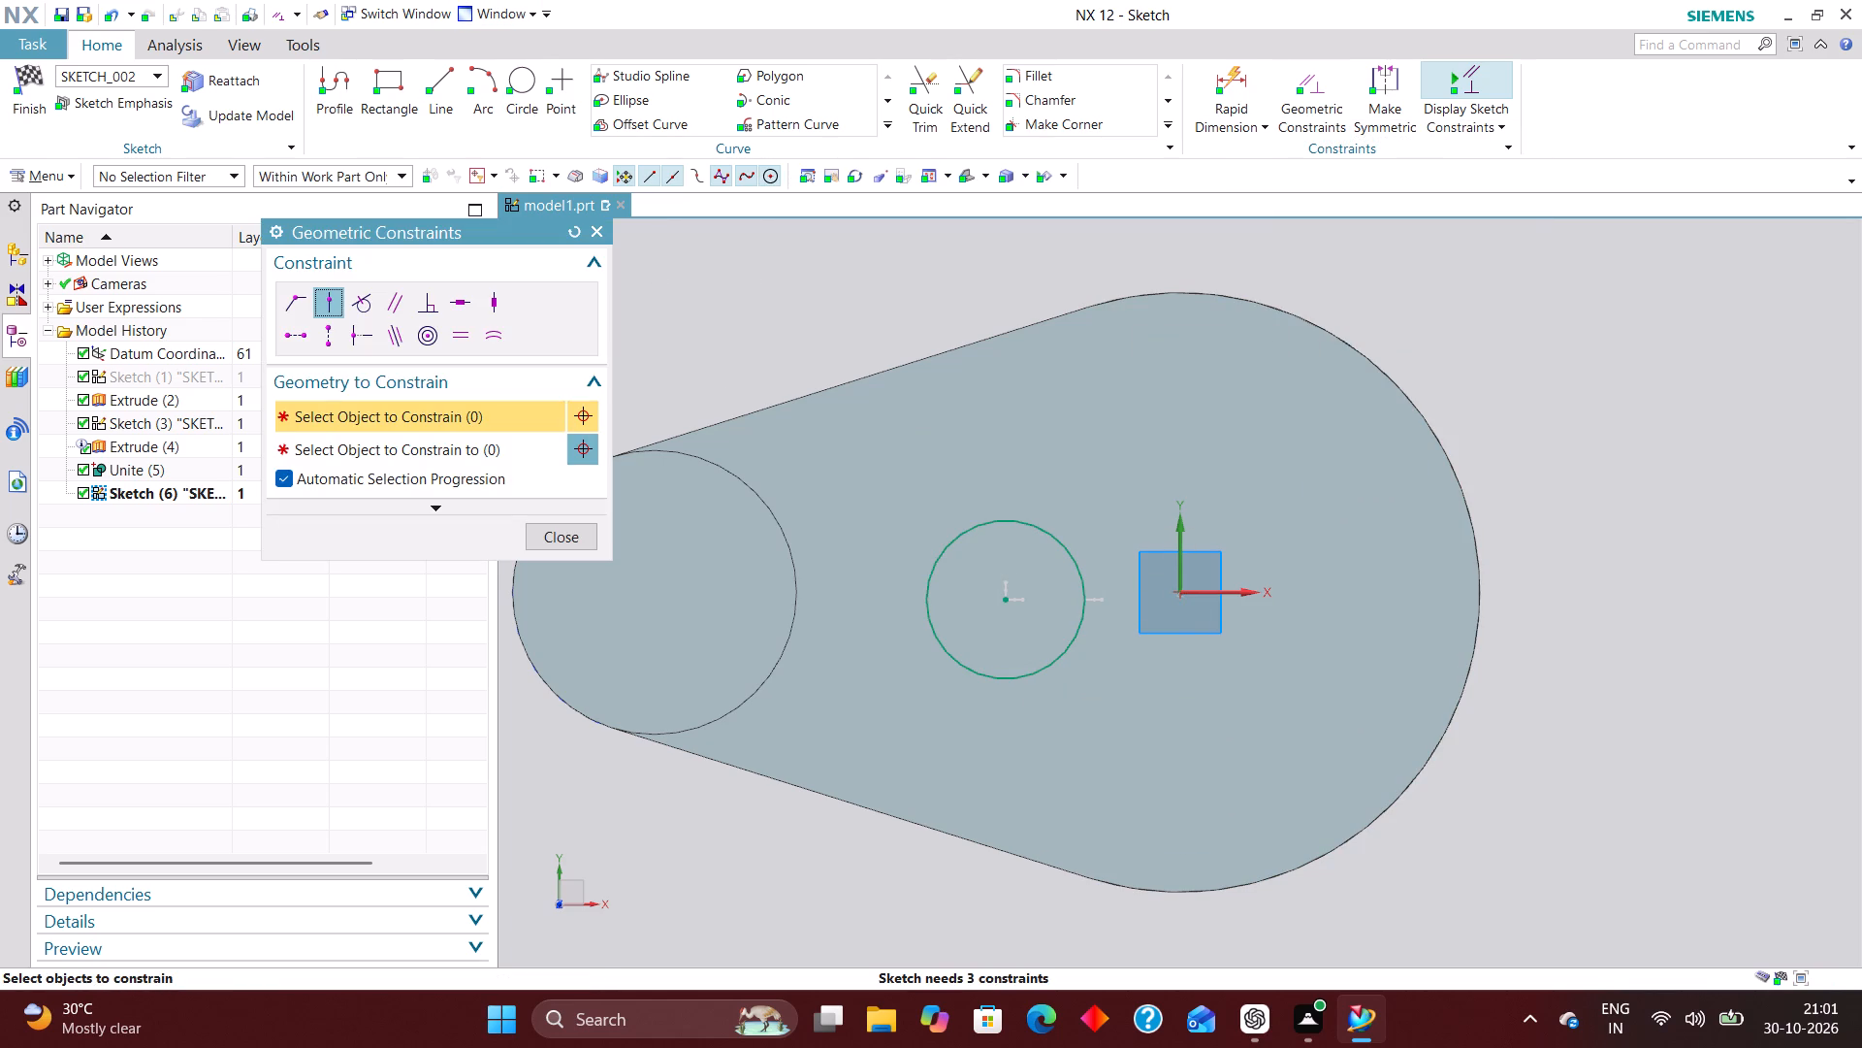
left_click(1008, 597)
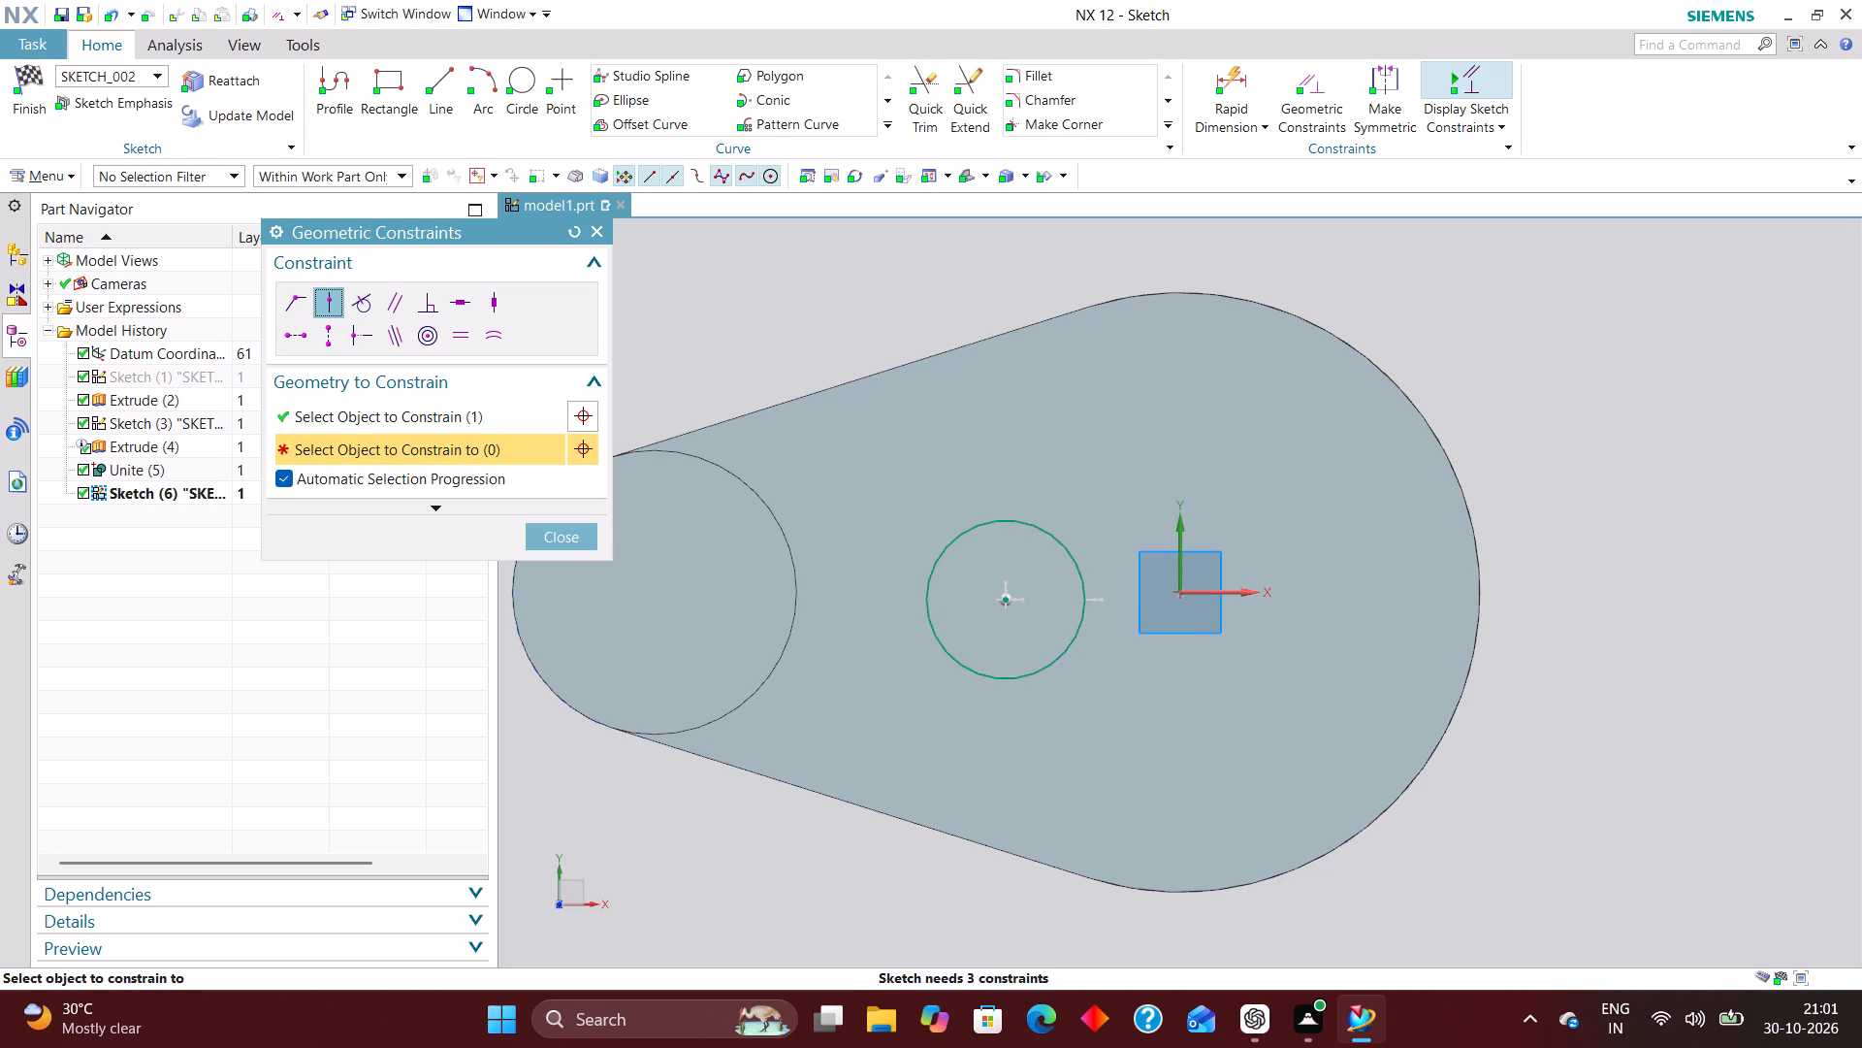
left_click(1236, 591)
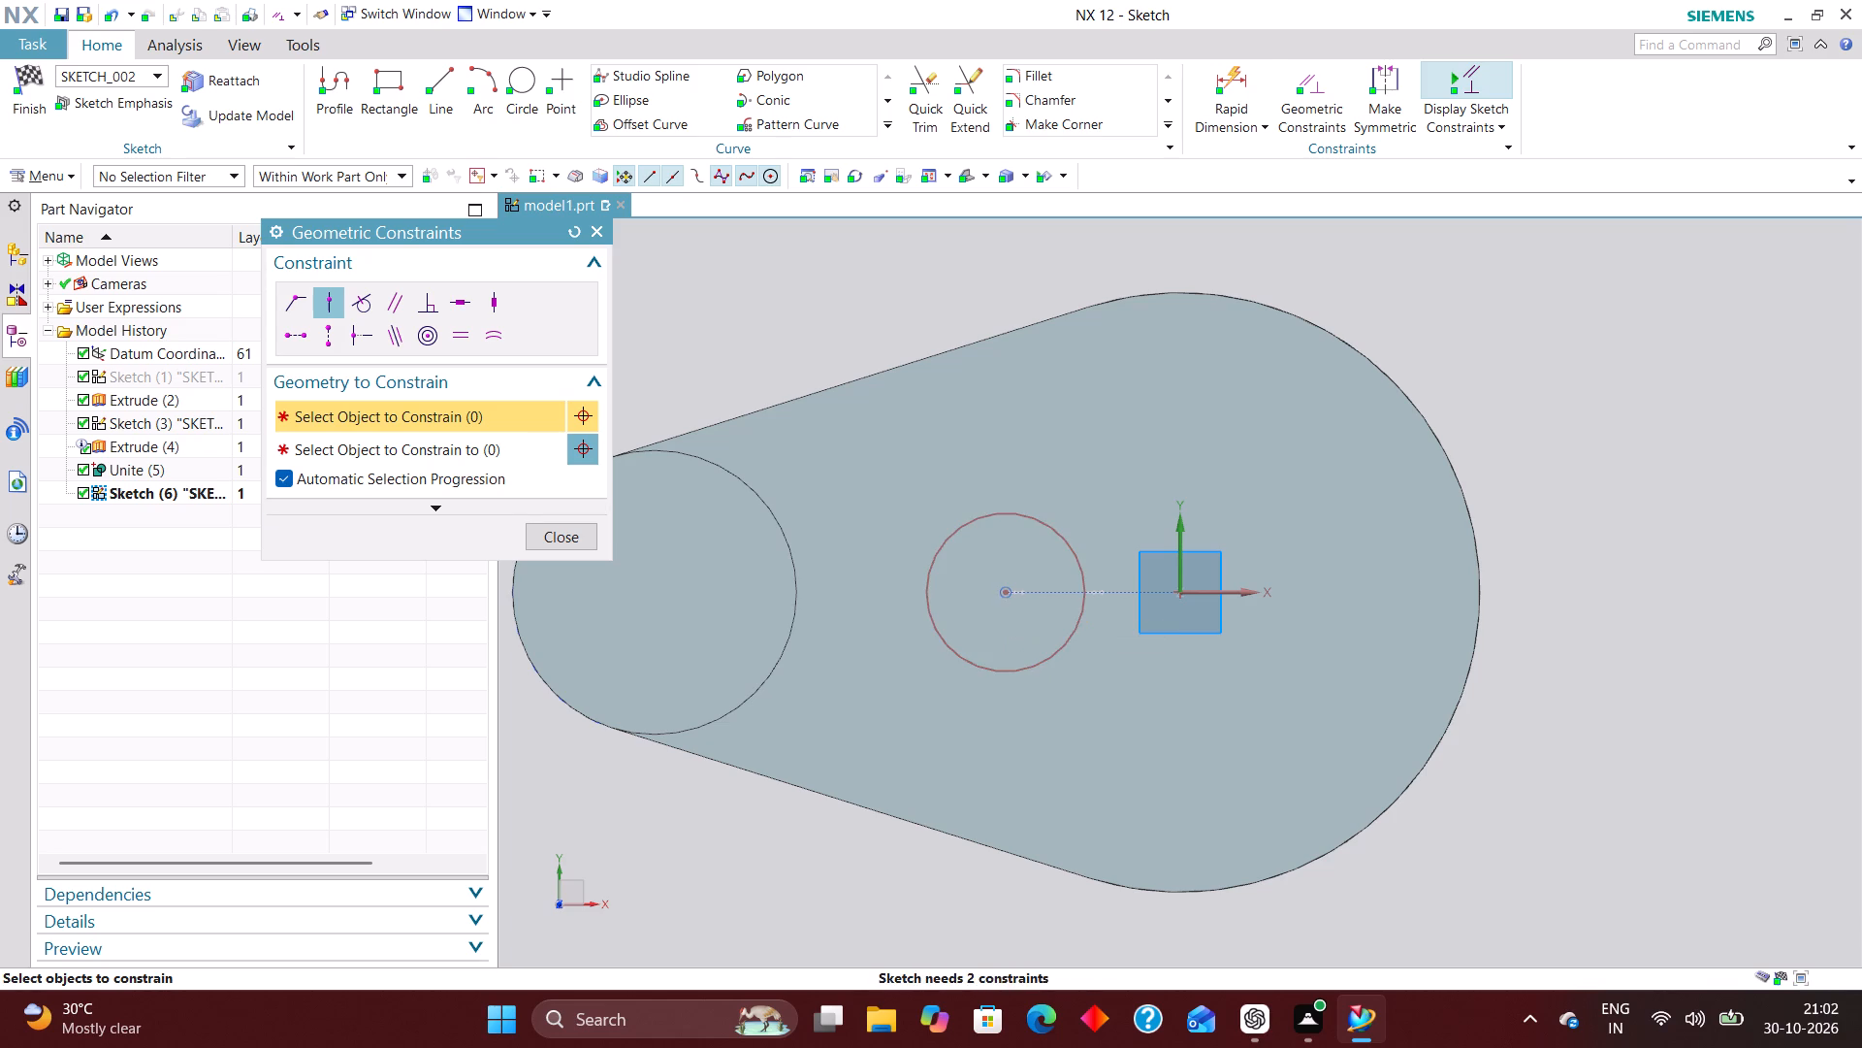
Dimension the circle's centre horizontally from the Y axis and set the distance to 40 mm.
left_click(1238, 64)
left_click(1011, 588)
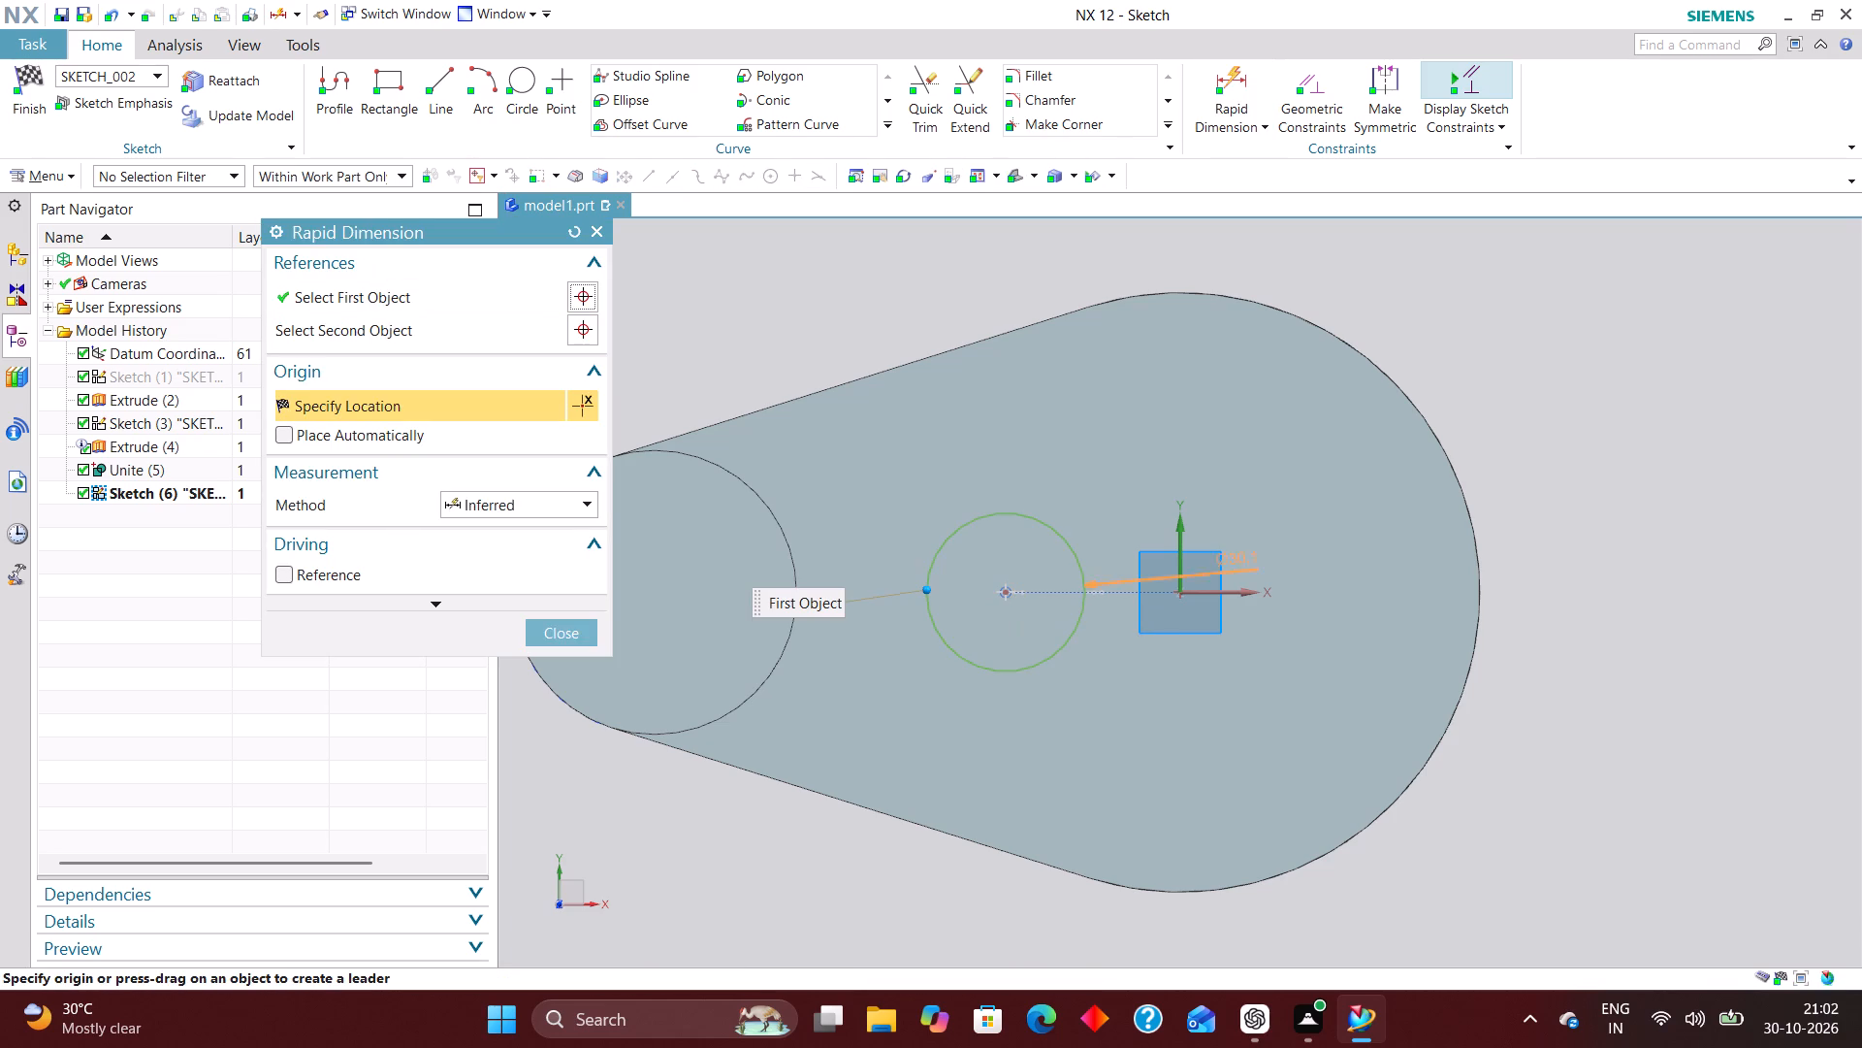
left_click(1184, 541)
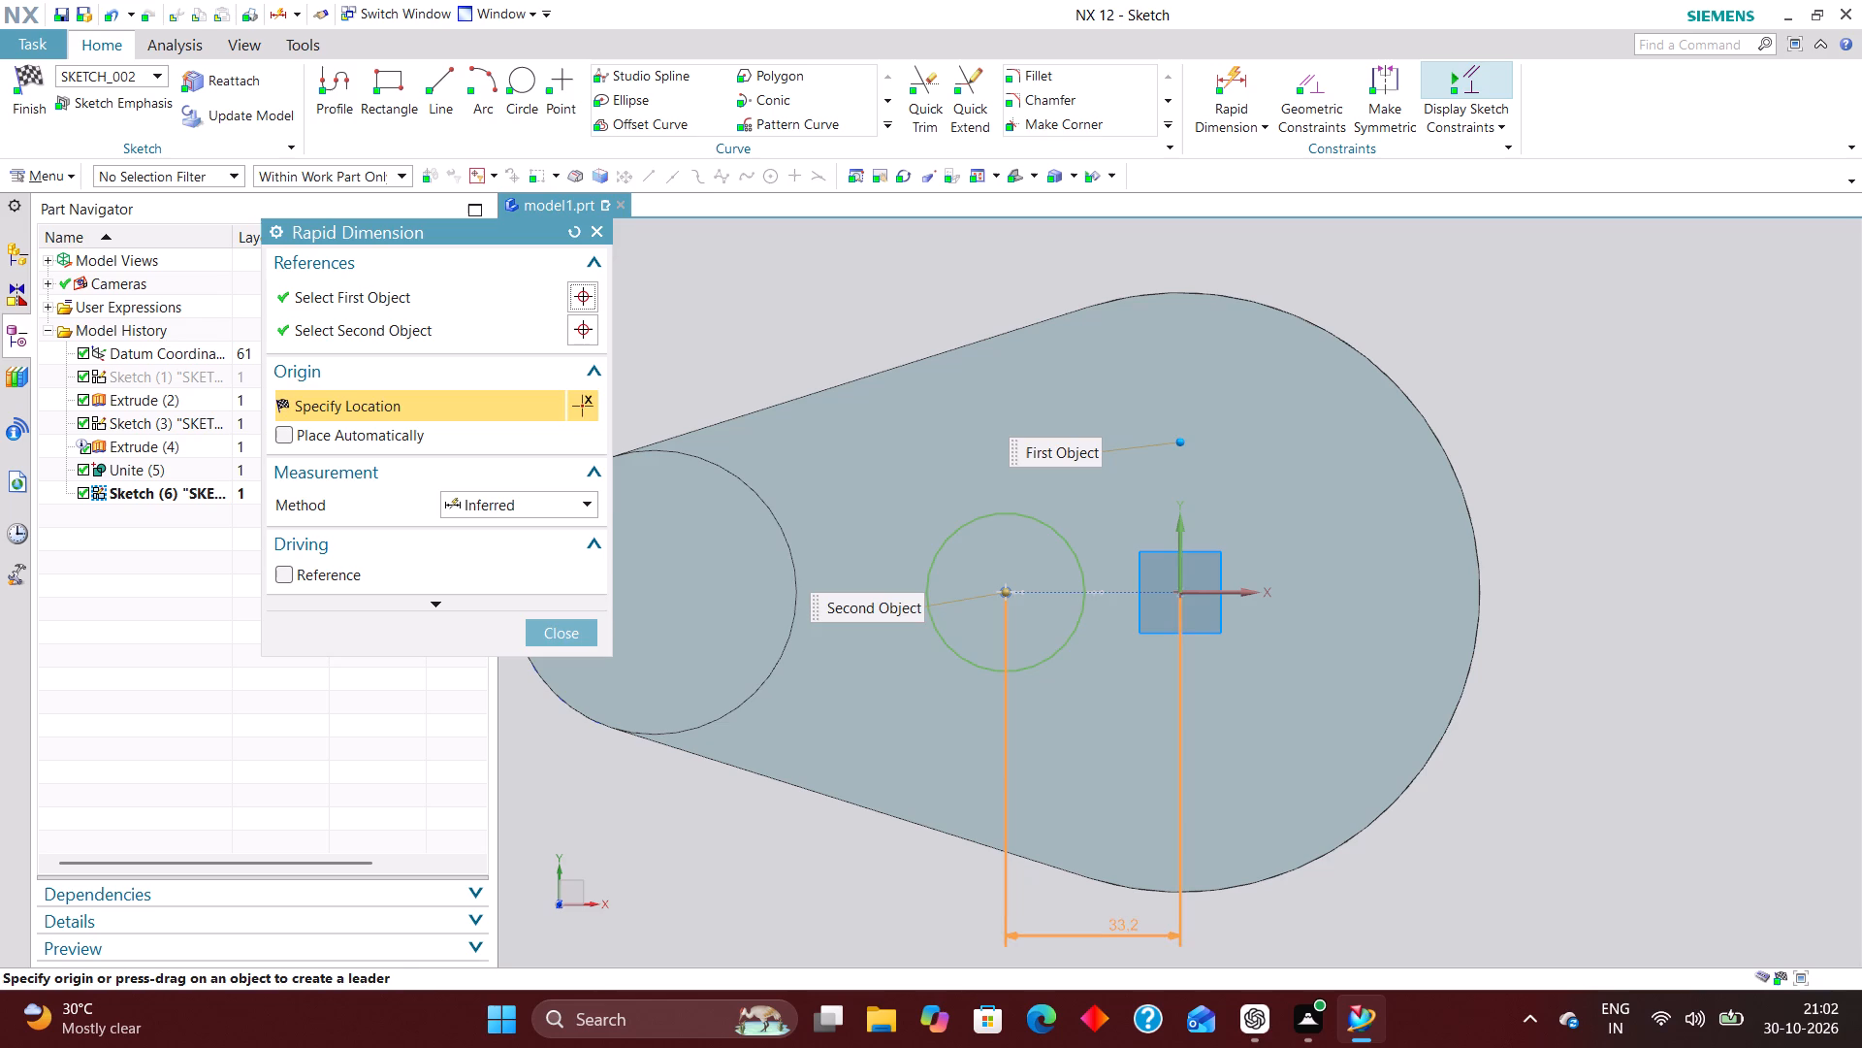
left_click(1115, 929)
type("40")
key("Return")
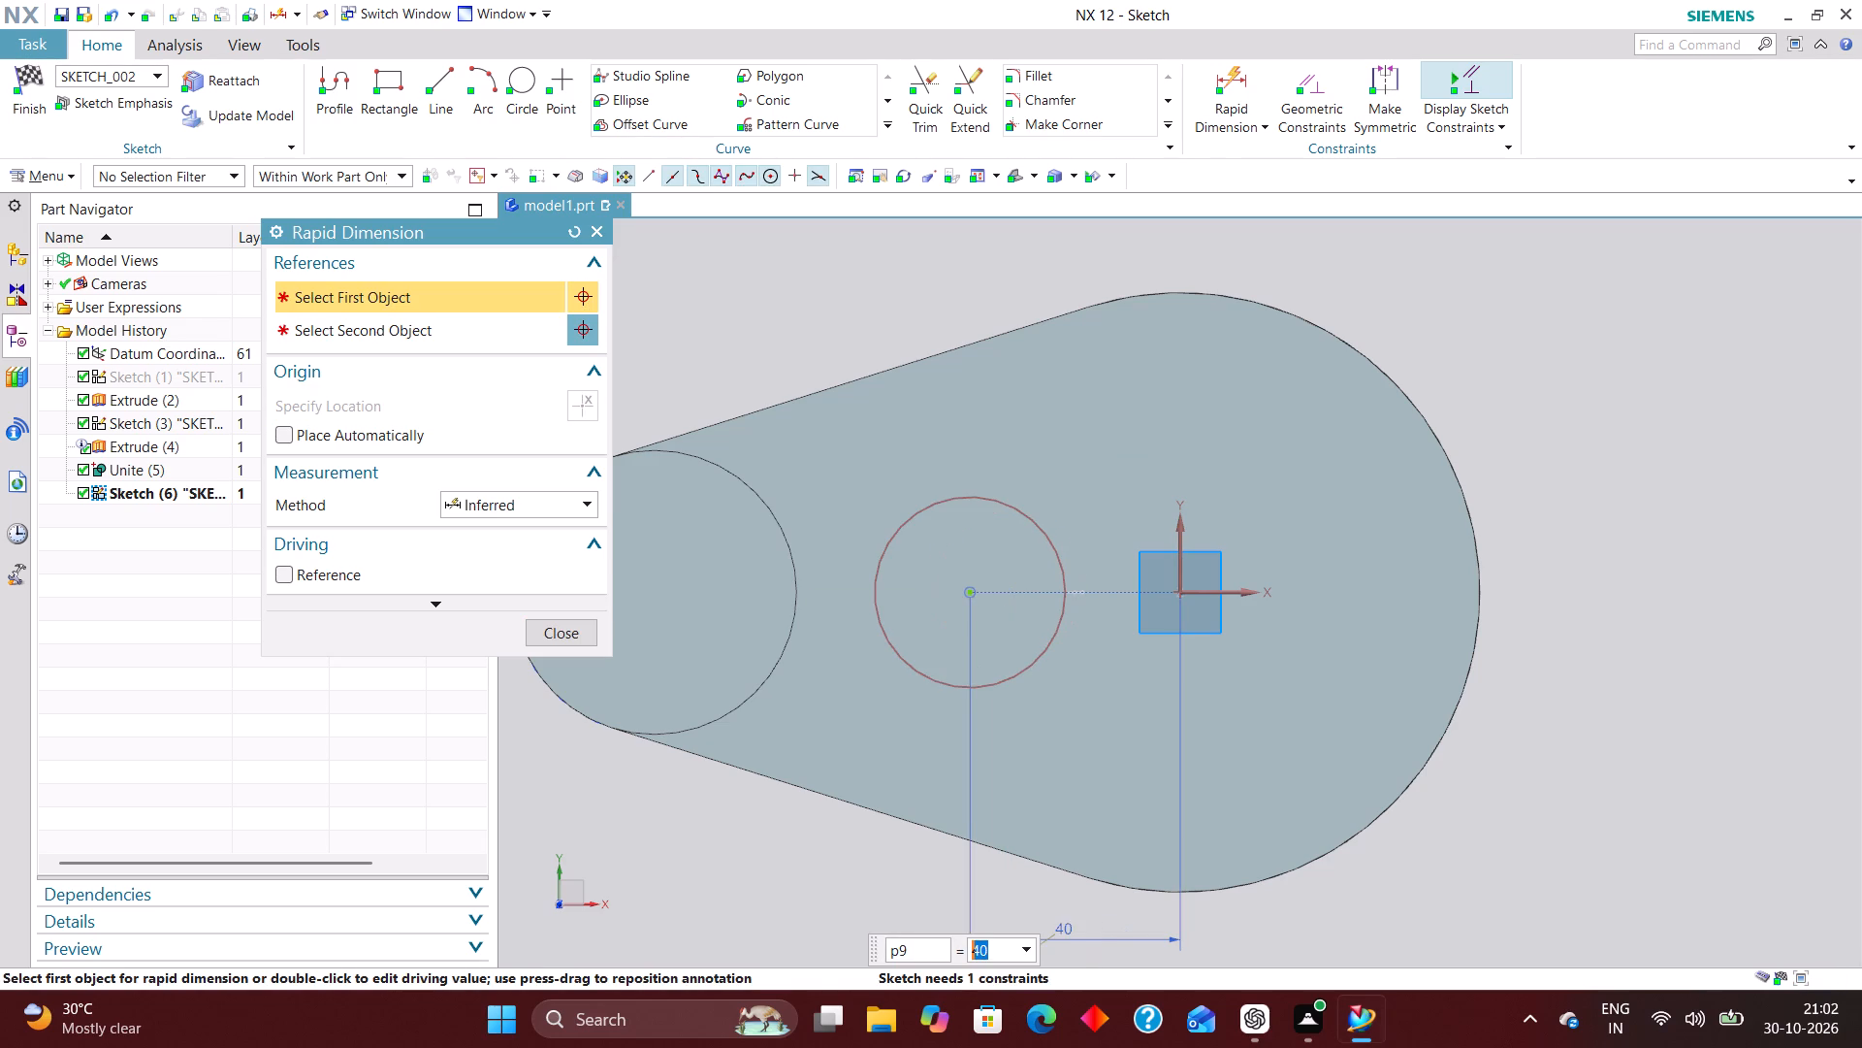
Add a radial dimension to the circle, set its radius to 27 mm, and finish the sketch.
left_click(1251, 79)
left_click(556, 507)
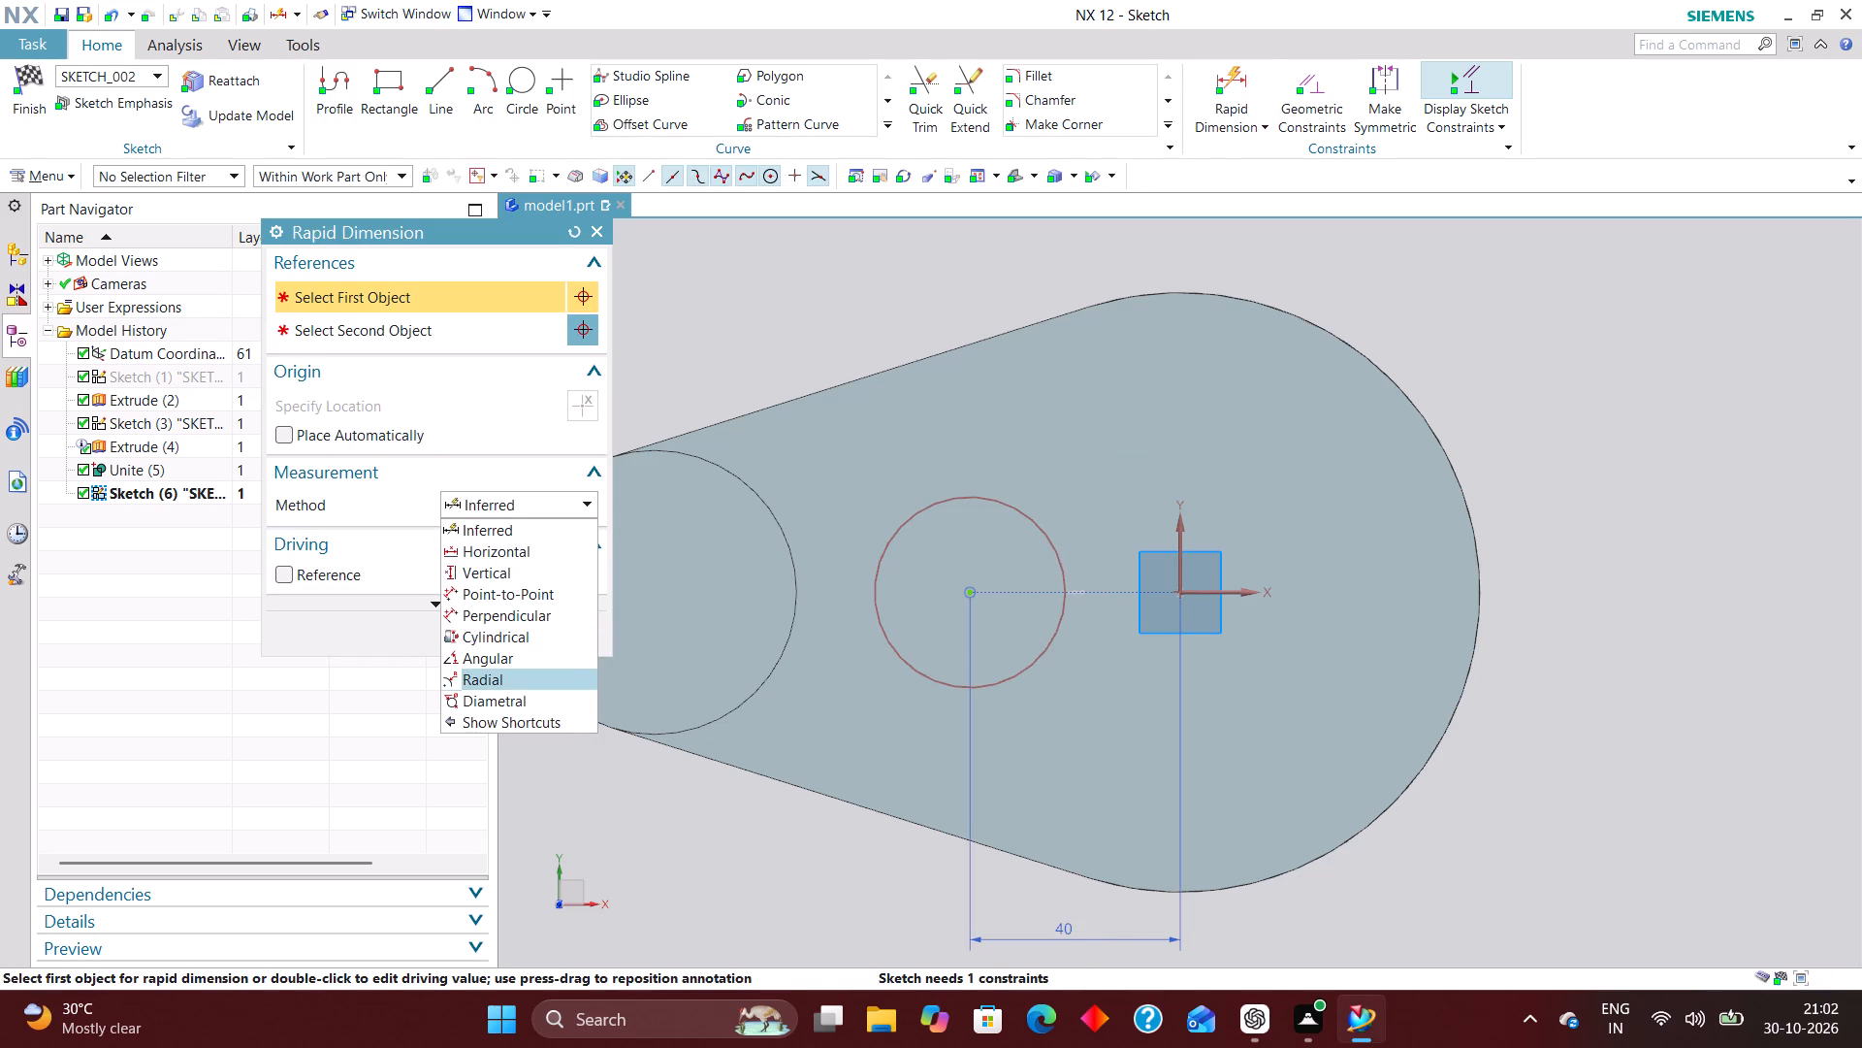
left_click(526, 693)
left_click(542, 473)
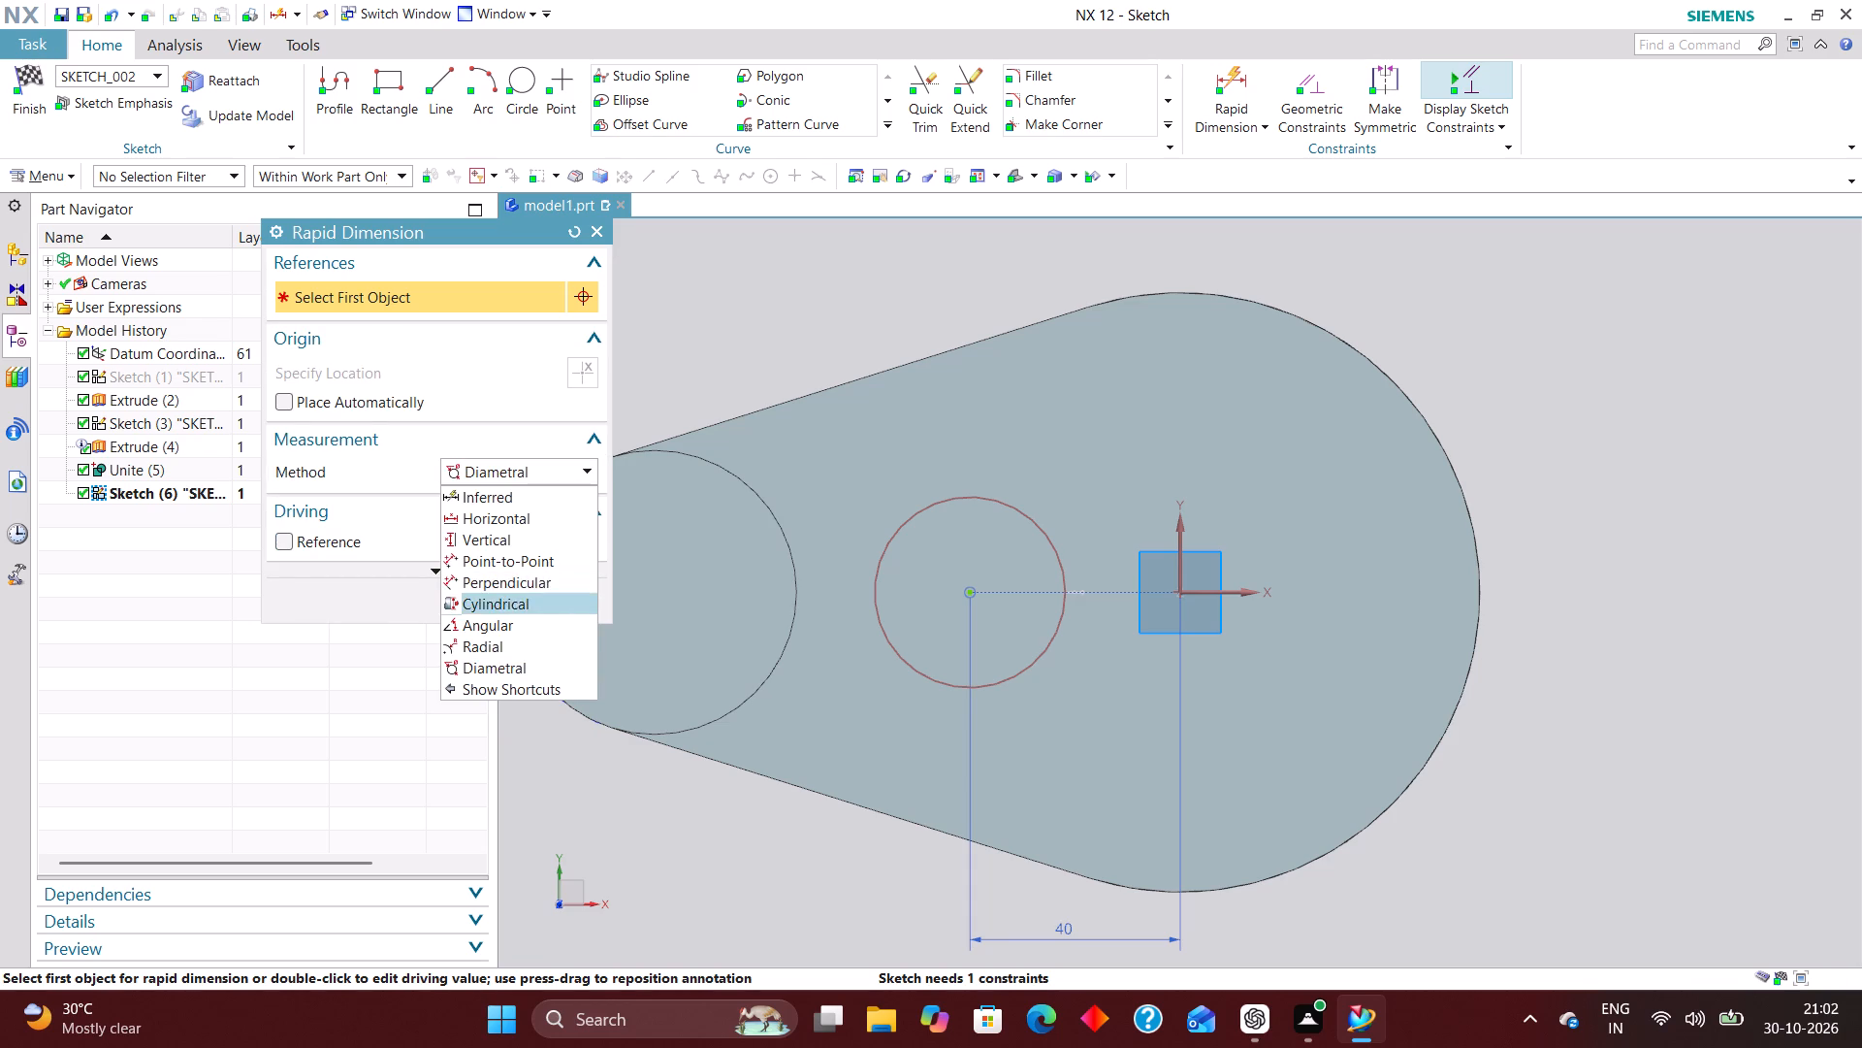
left_click(521, 647)
left_click(978, 498)
left_click(1028, 411)
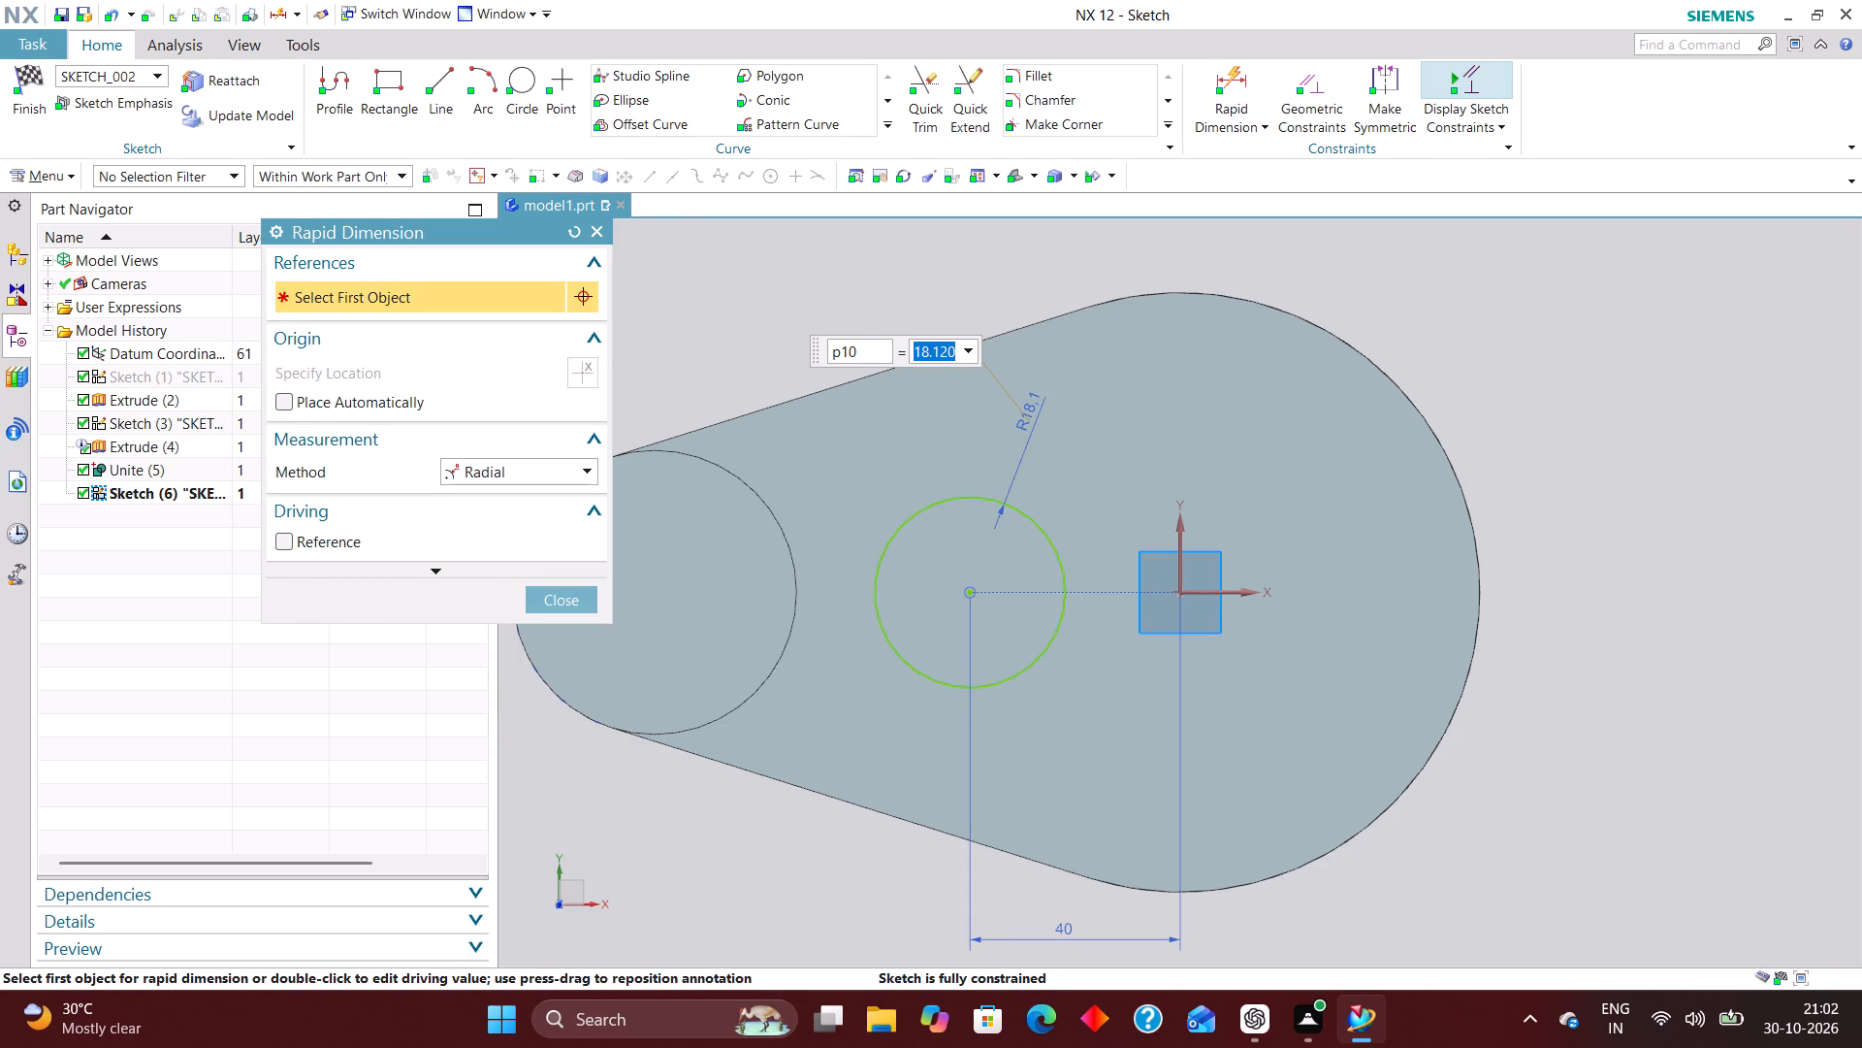
type("57")
key("BackSpace")
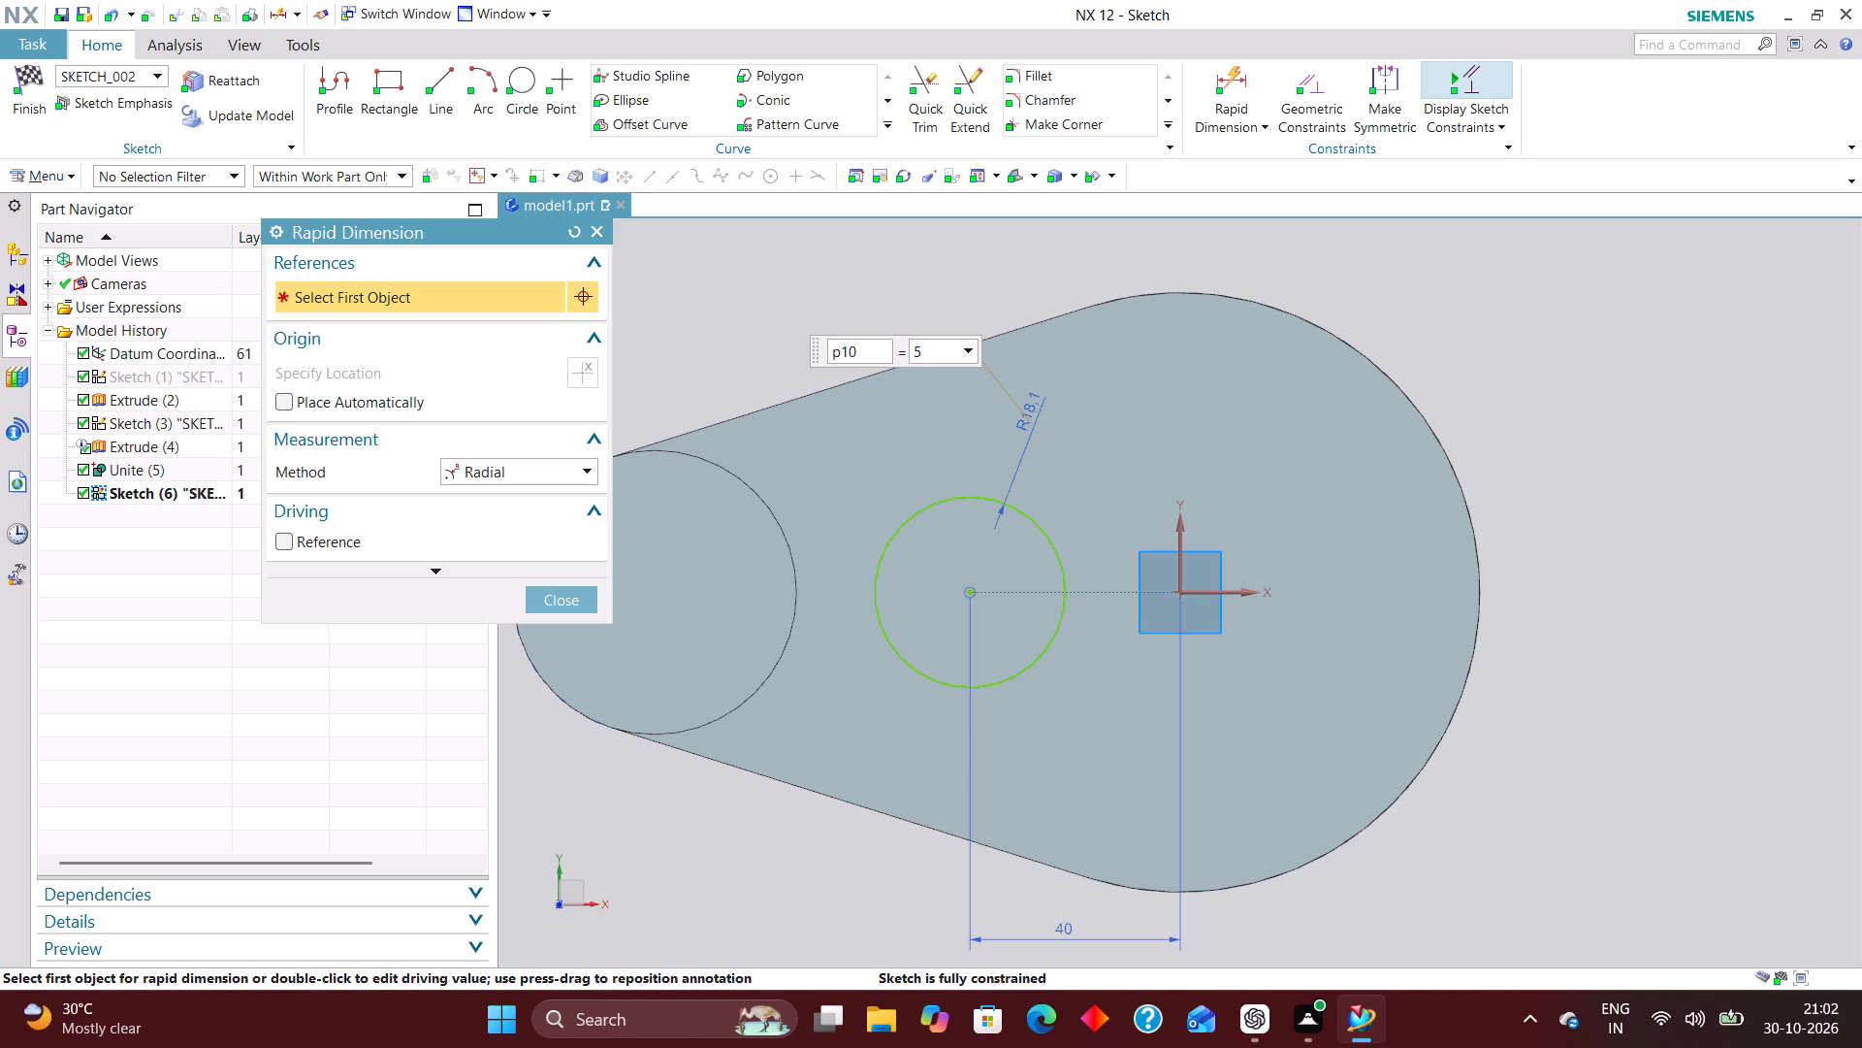
key("BackSpace")
key("2")
key("7")
key("Return")
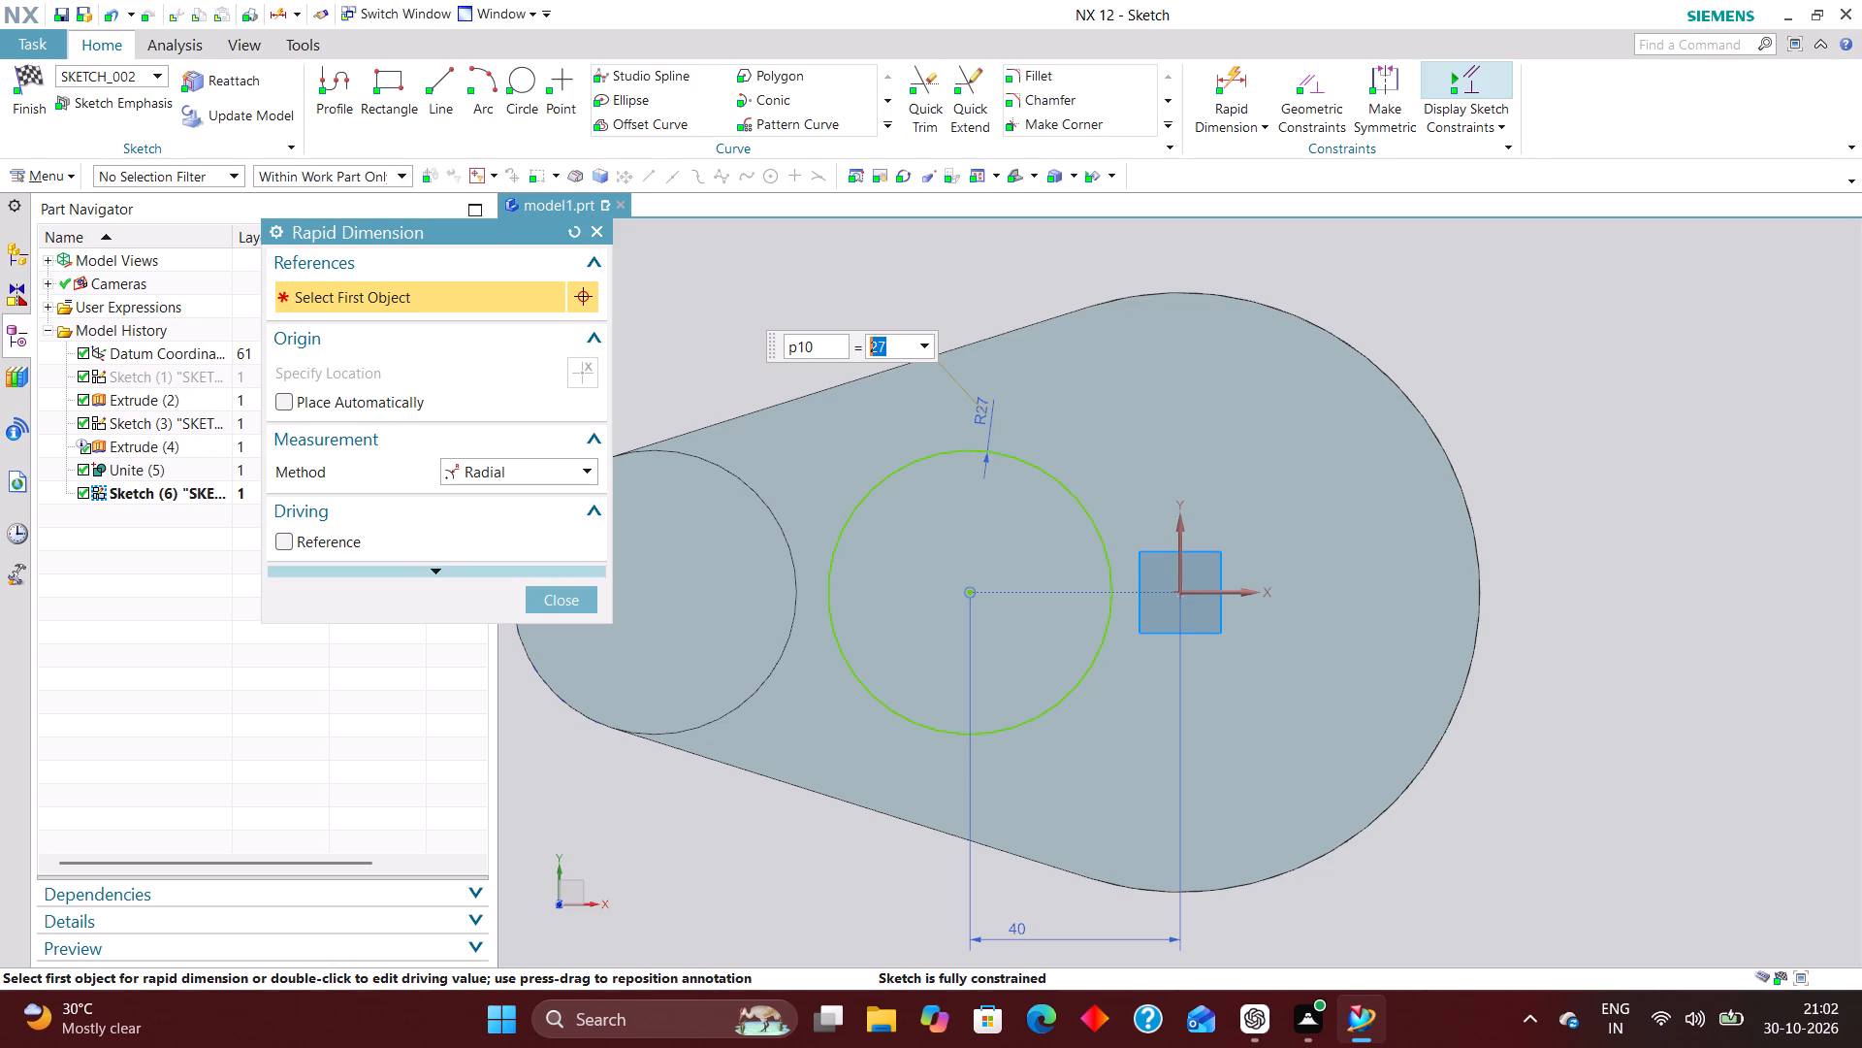
left_click(574, 595)
left_click(39, 93)
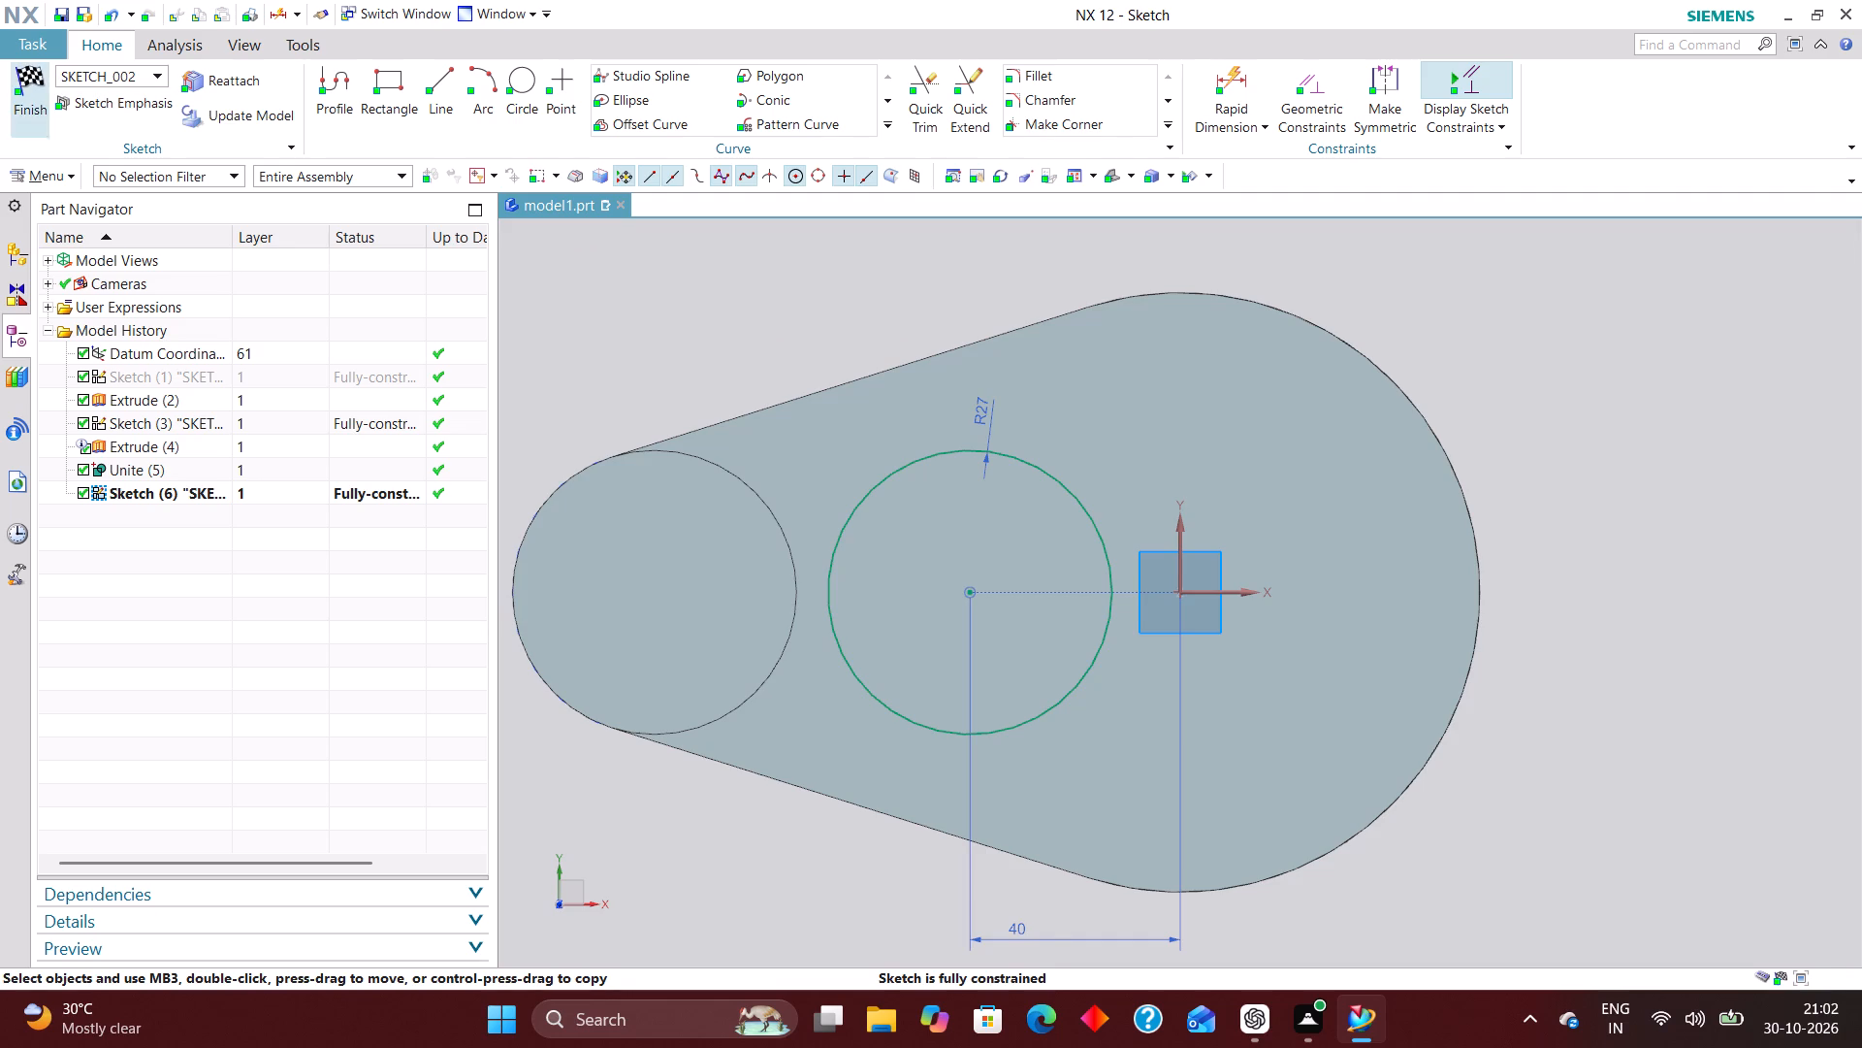
Extrude the 27 mm radius circle upward from a start distance of 0 to an end distance of 85 mm.
left_click(272, 80)
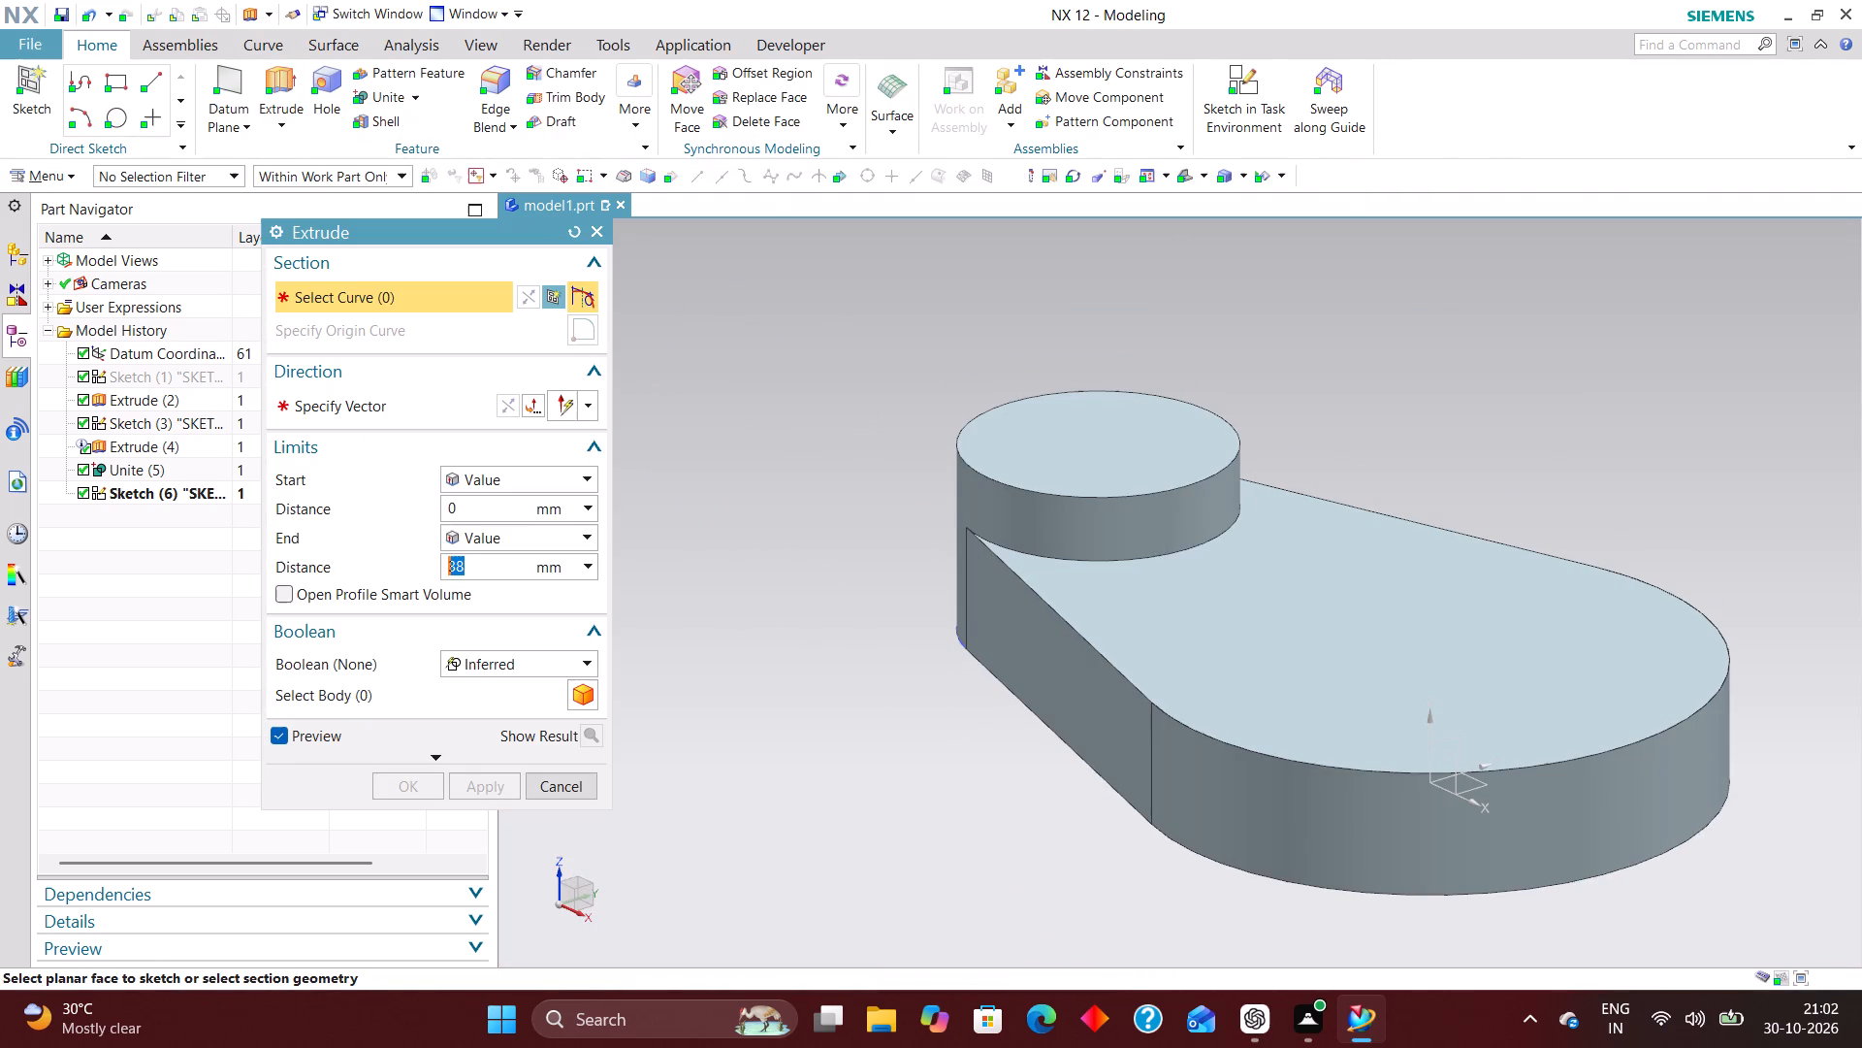
left_click(178, 492)
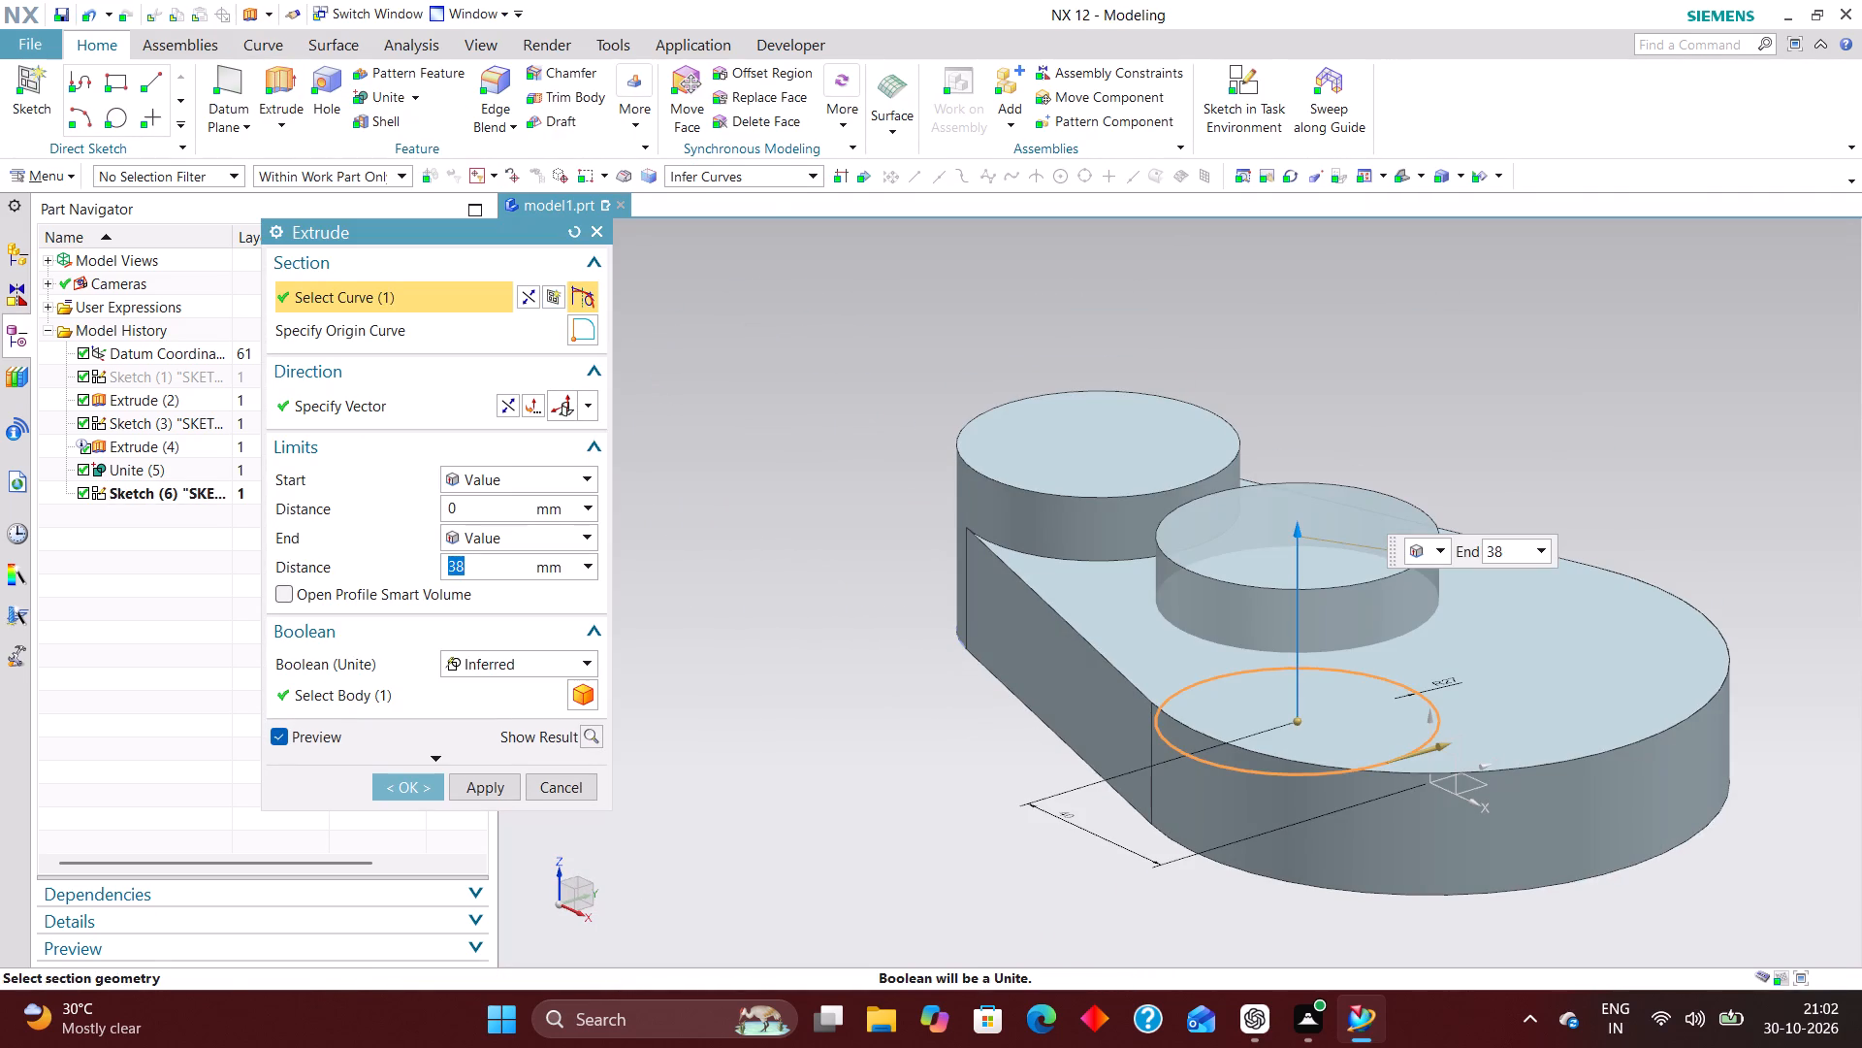
middle_click_drag(1678, 521, 1725, 494)
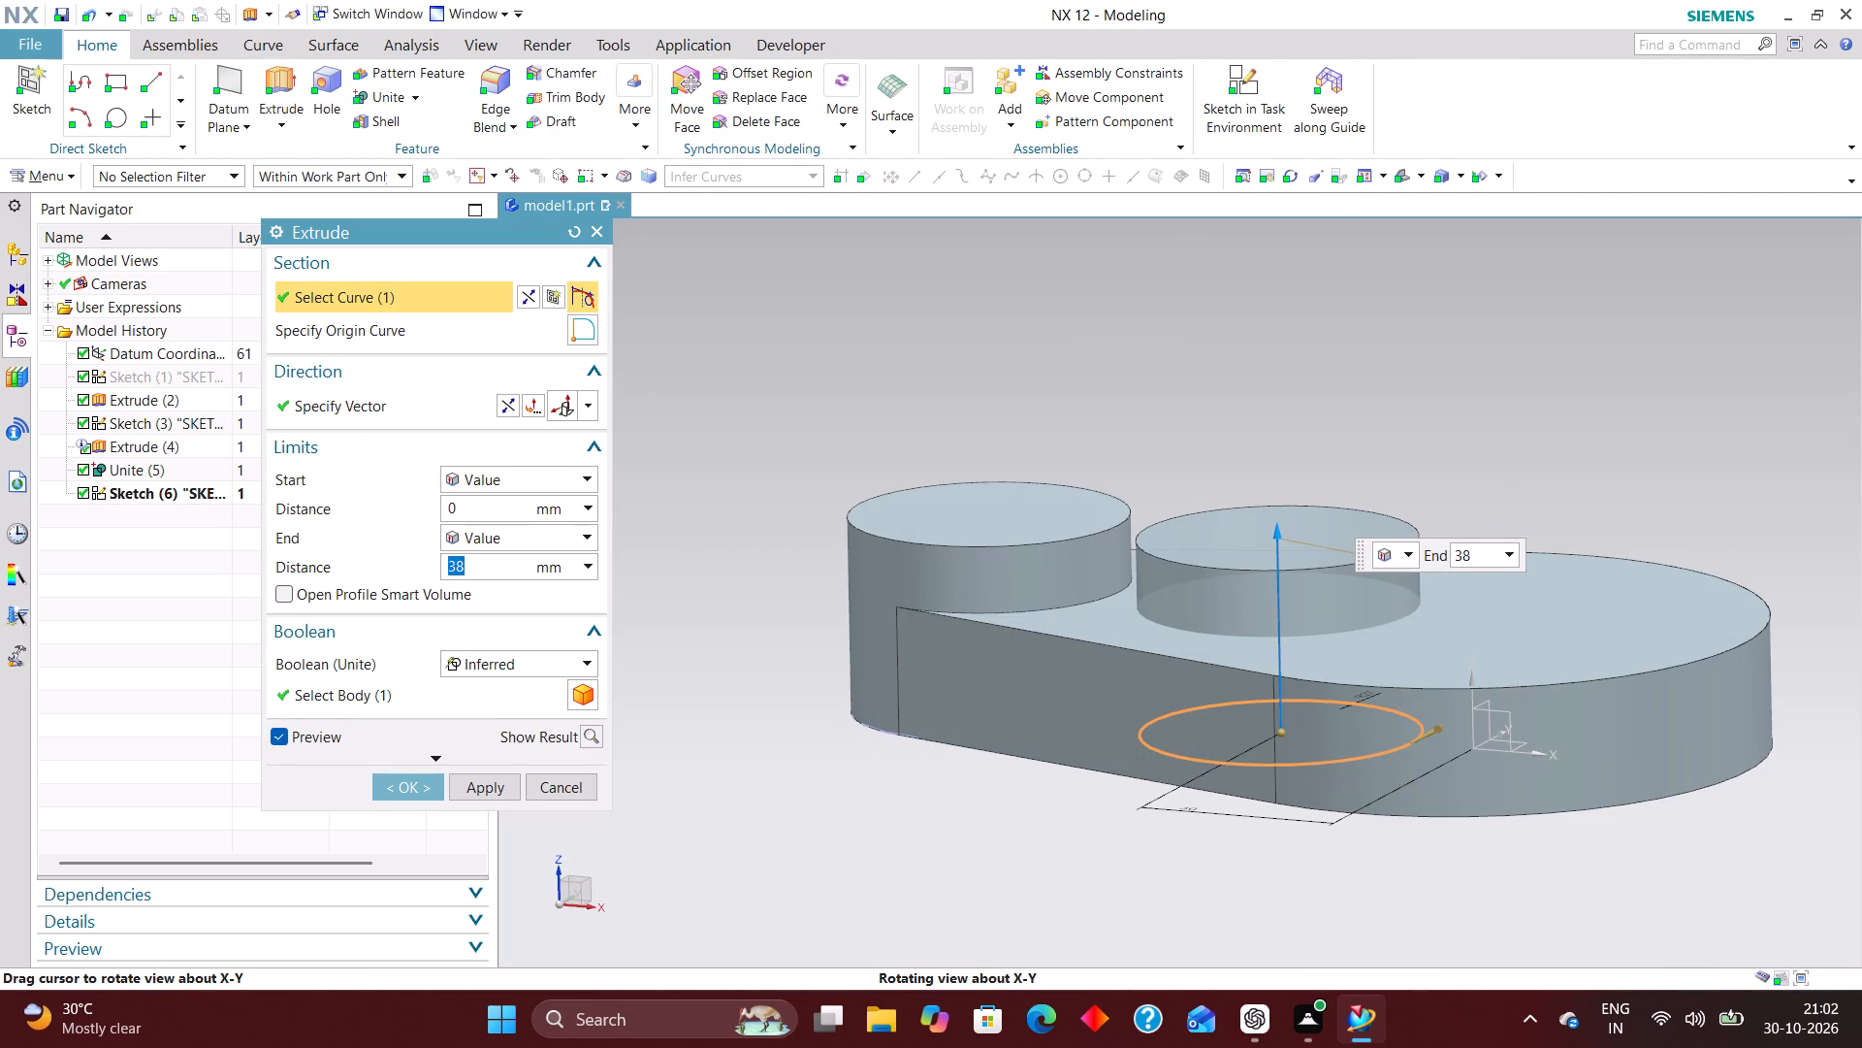
middle_click_drag(1725, 494, 1710, 492)
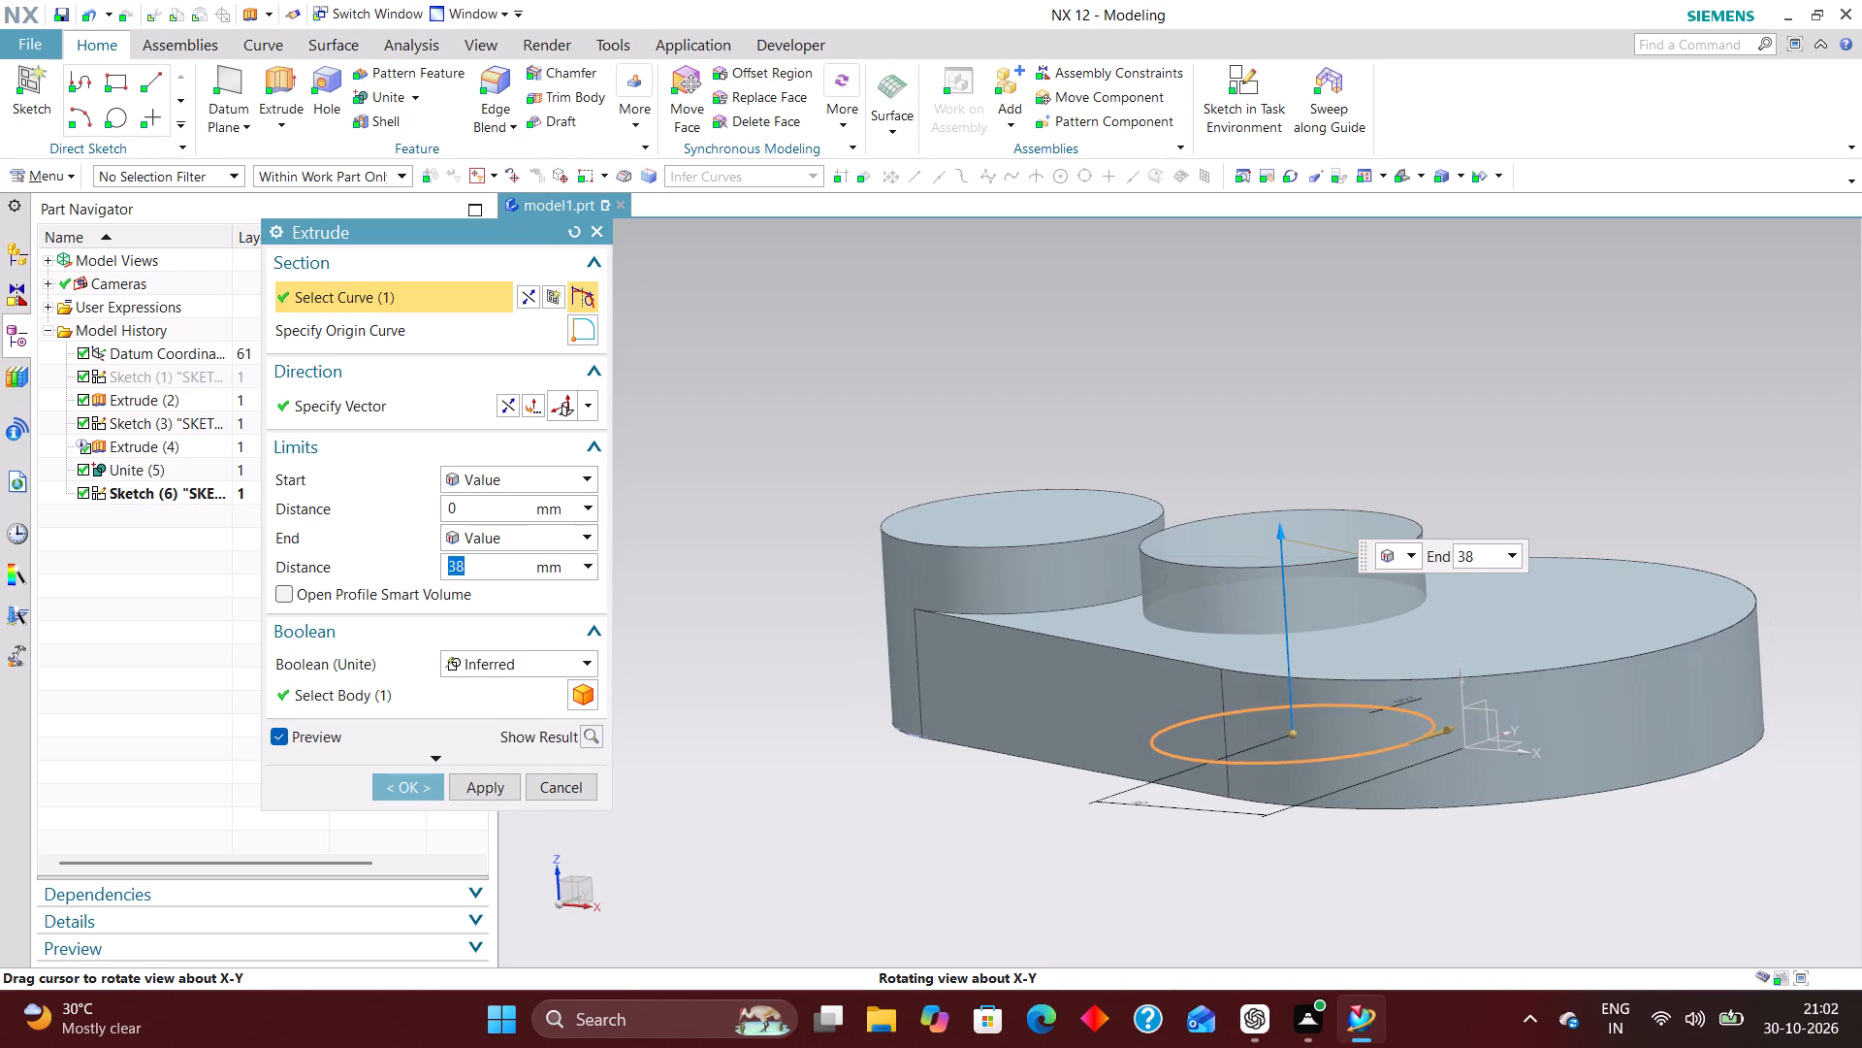
middle_click_drag(1710, 492, 1709, 501)
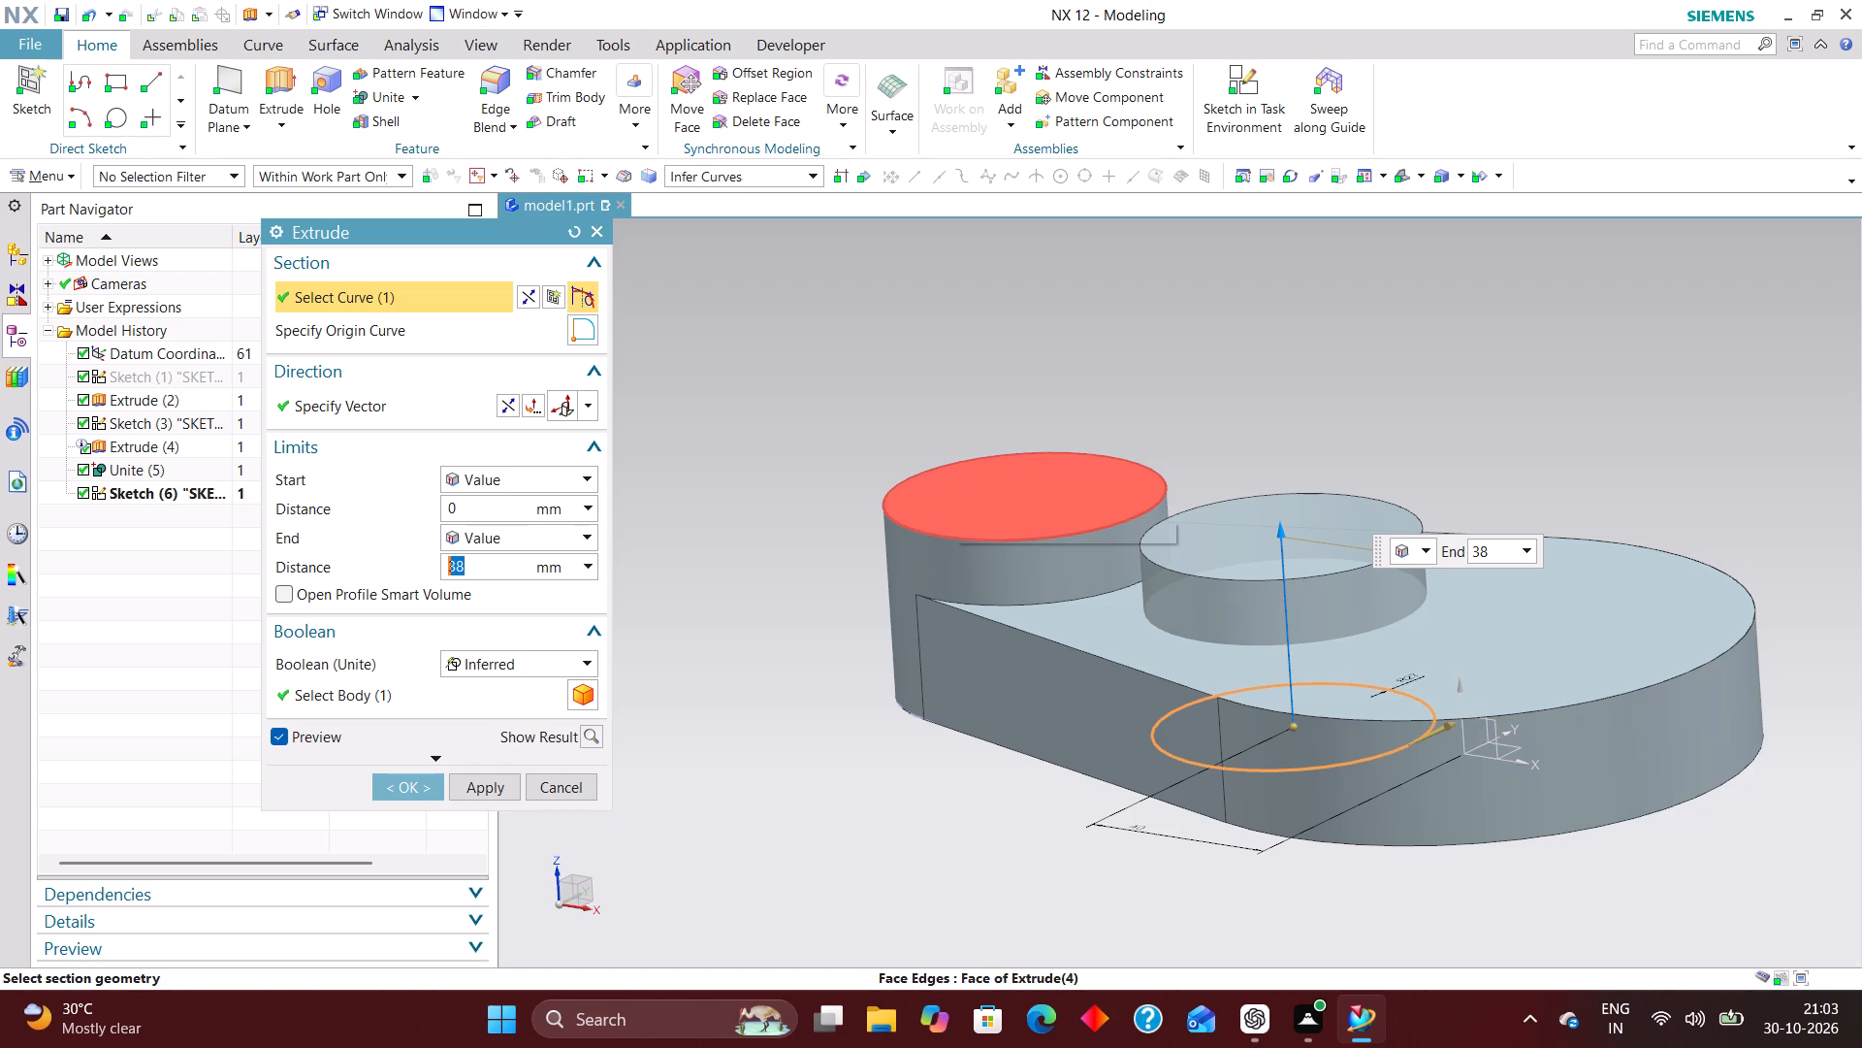
type("85")
key("Return")
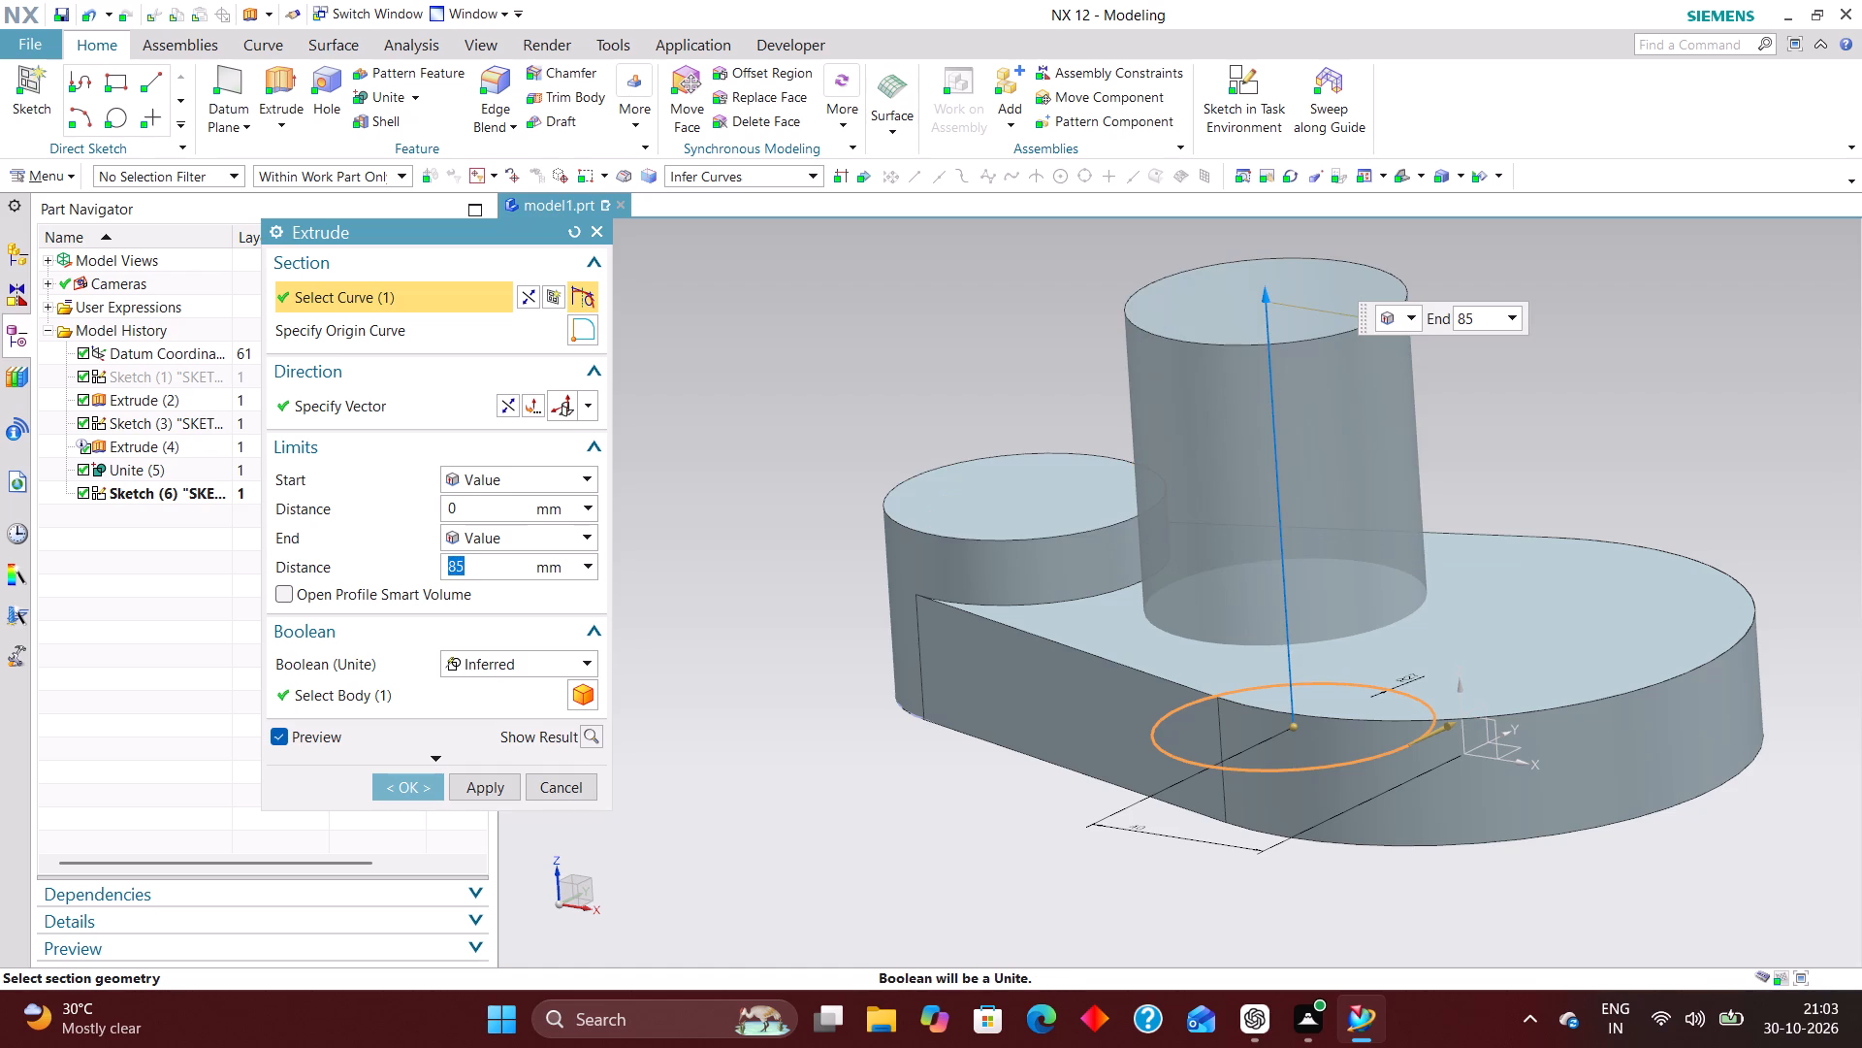
left_click(408, 790)
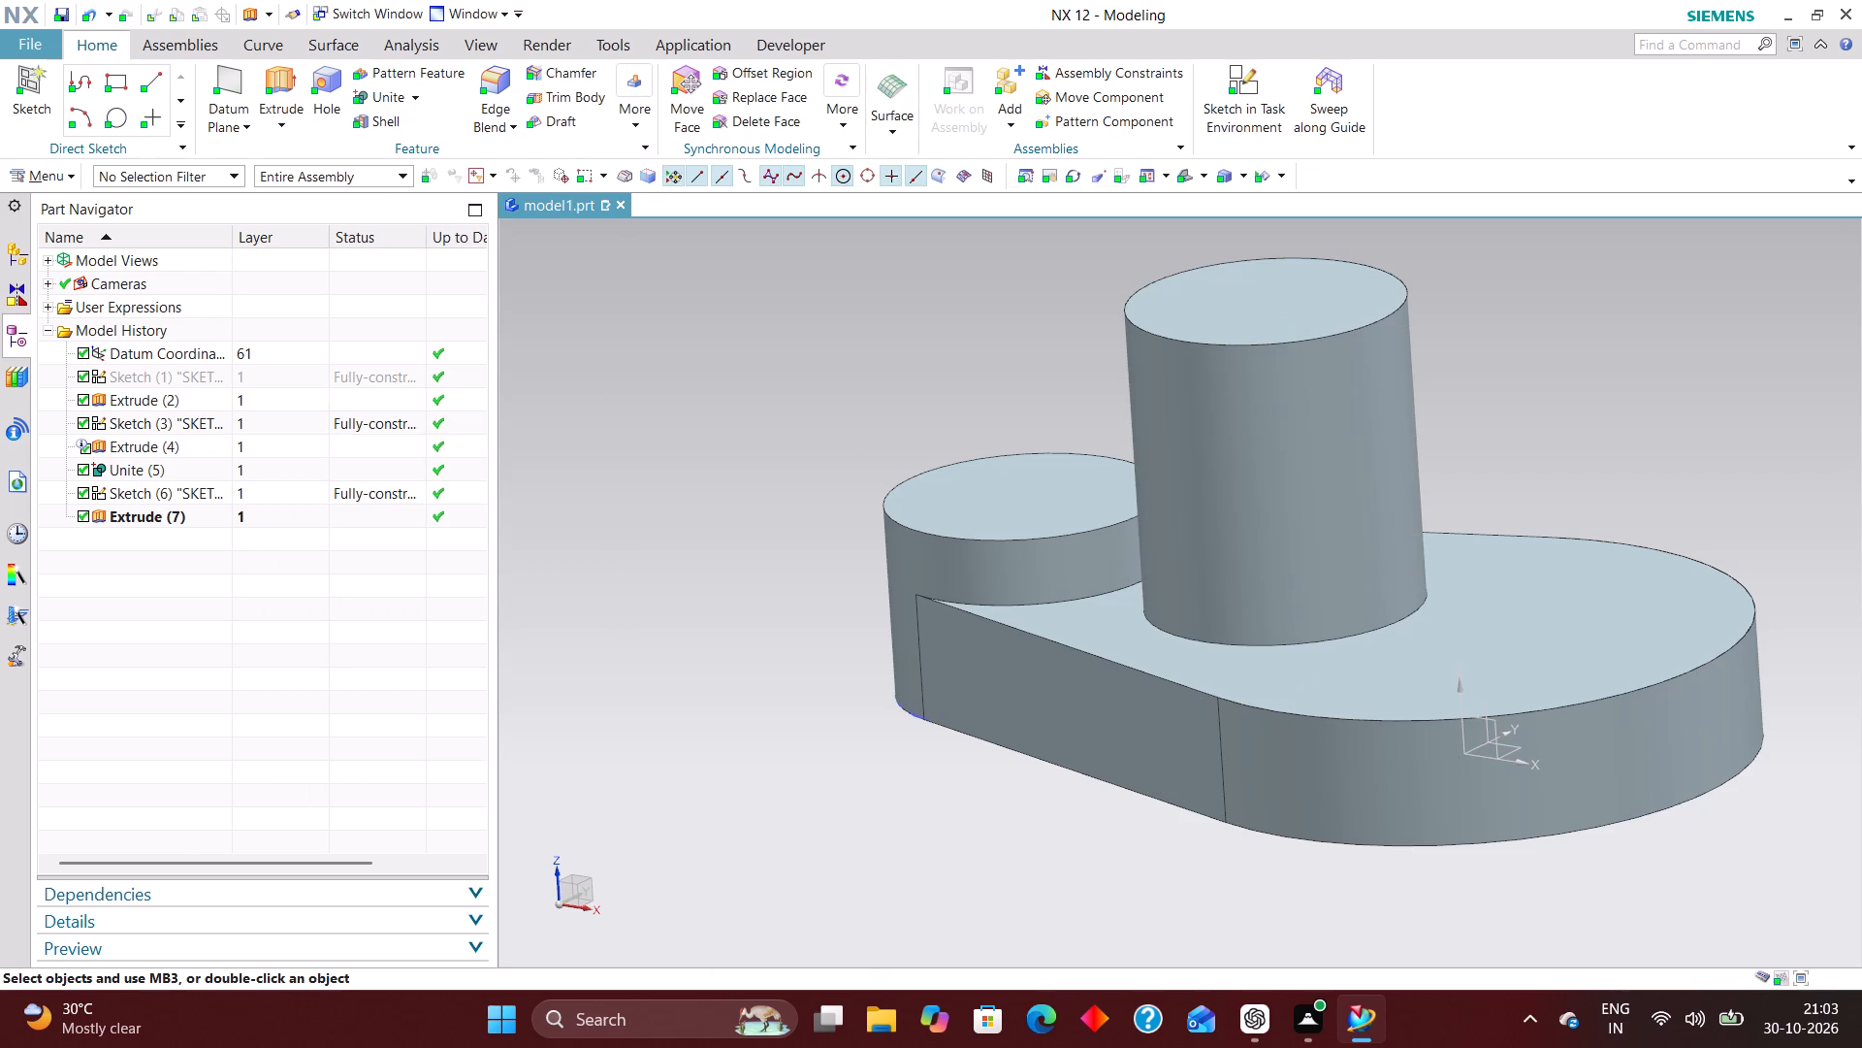
Edit the tall cylinder's extrusion and set its Boolean option to None.
left_click(376, 98)
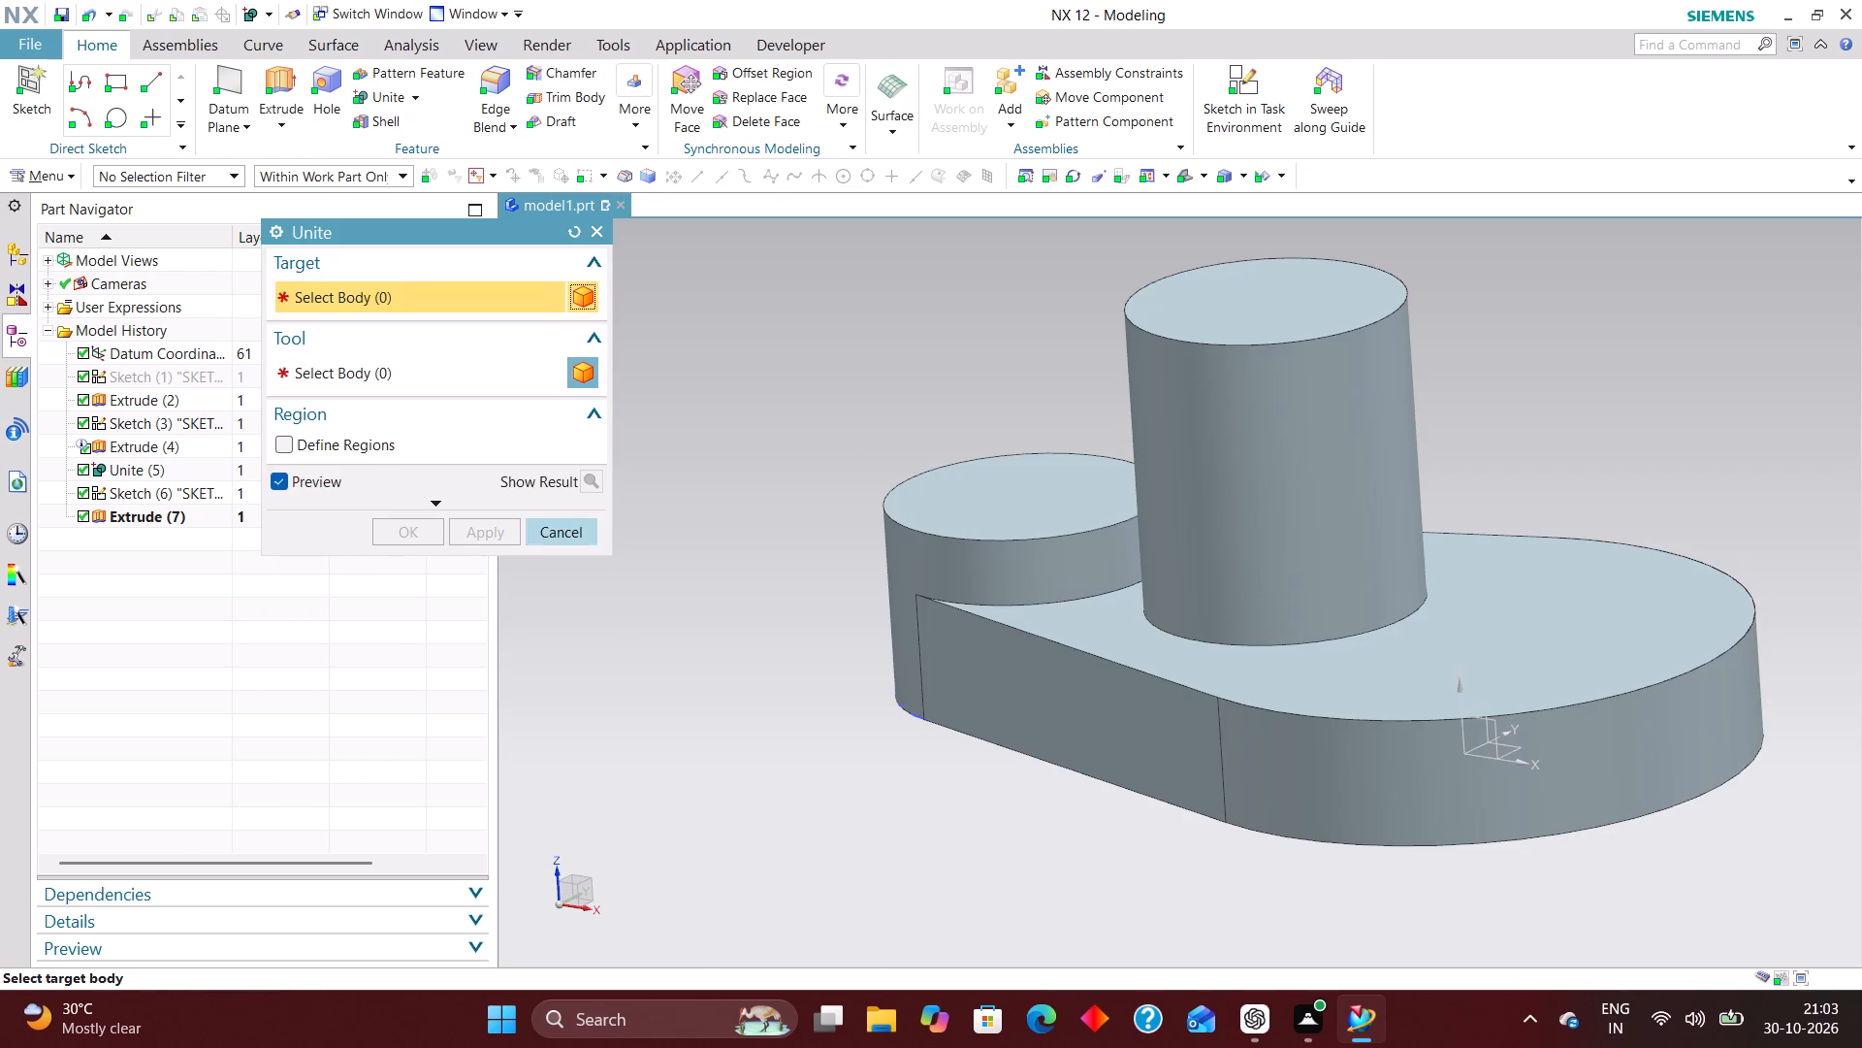
left_click(564, 523)
left_click(199, 518)
right_click(191, 513)
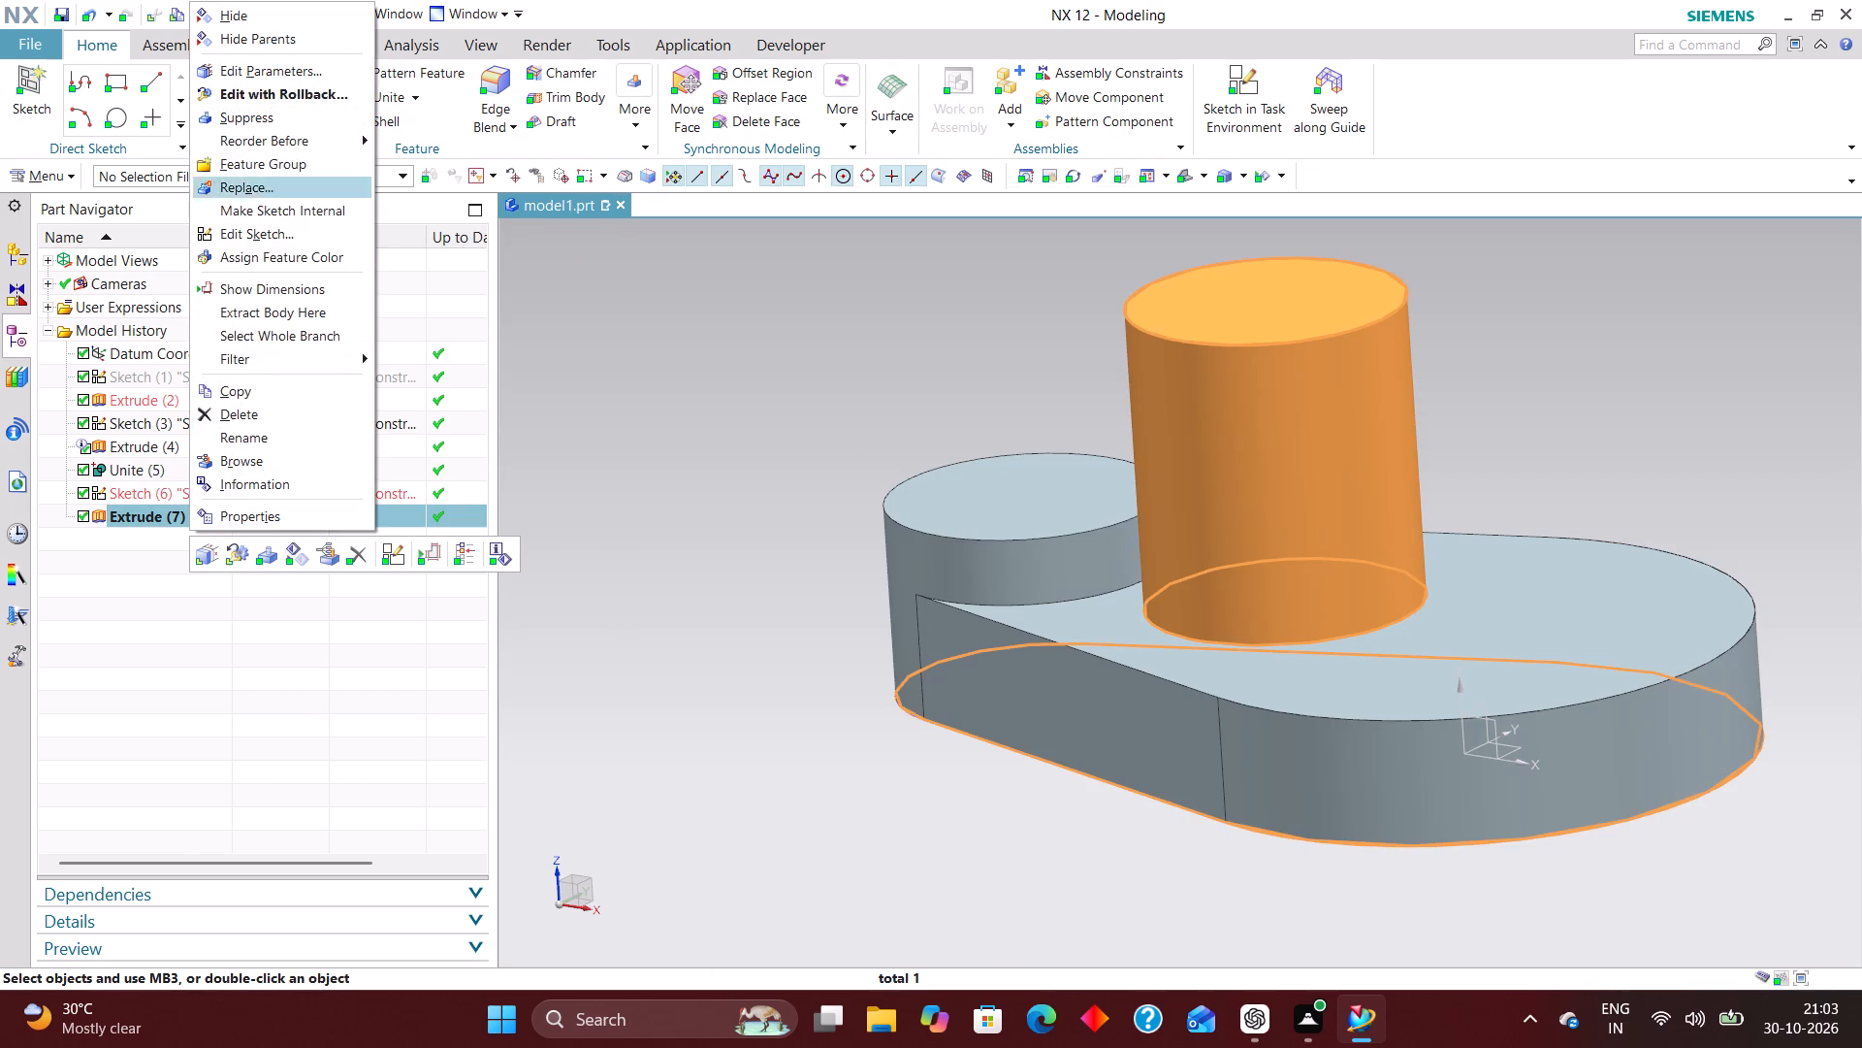
left_click(310, 88)
left_click(505, 659)
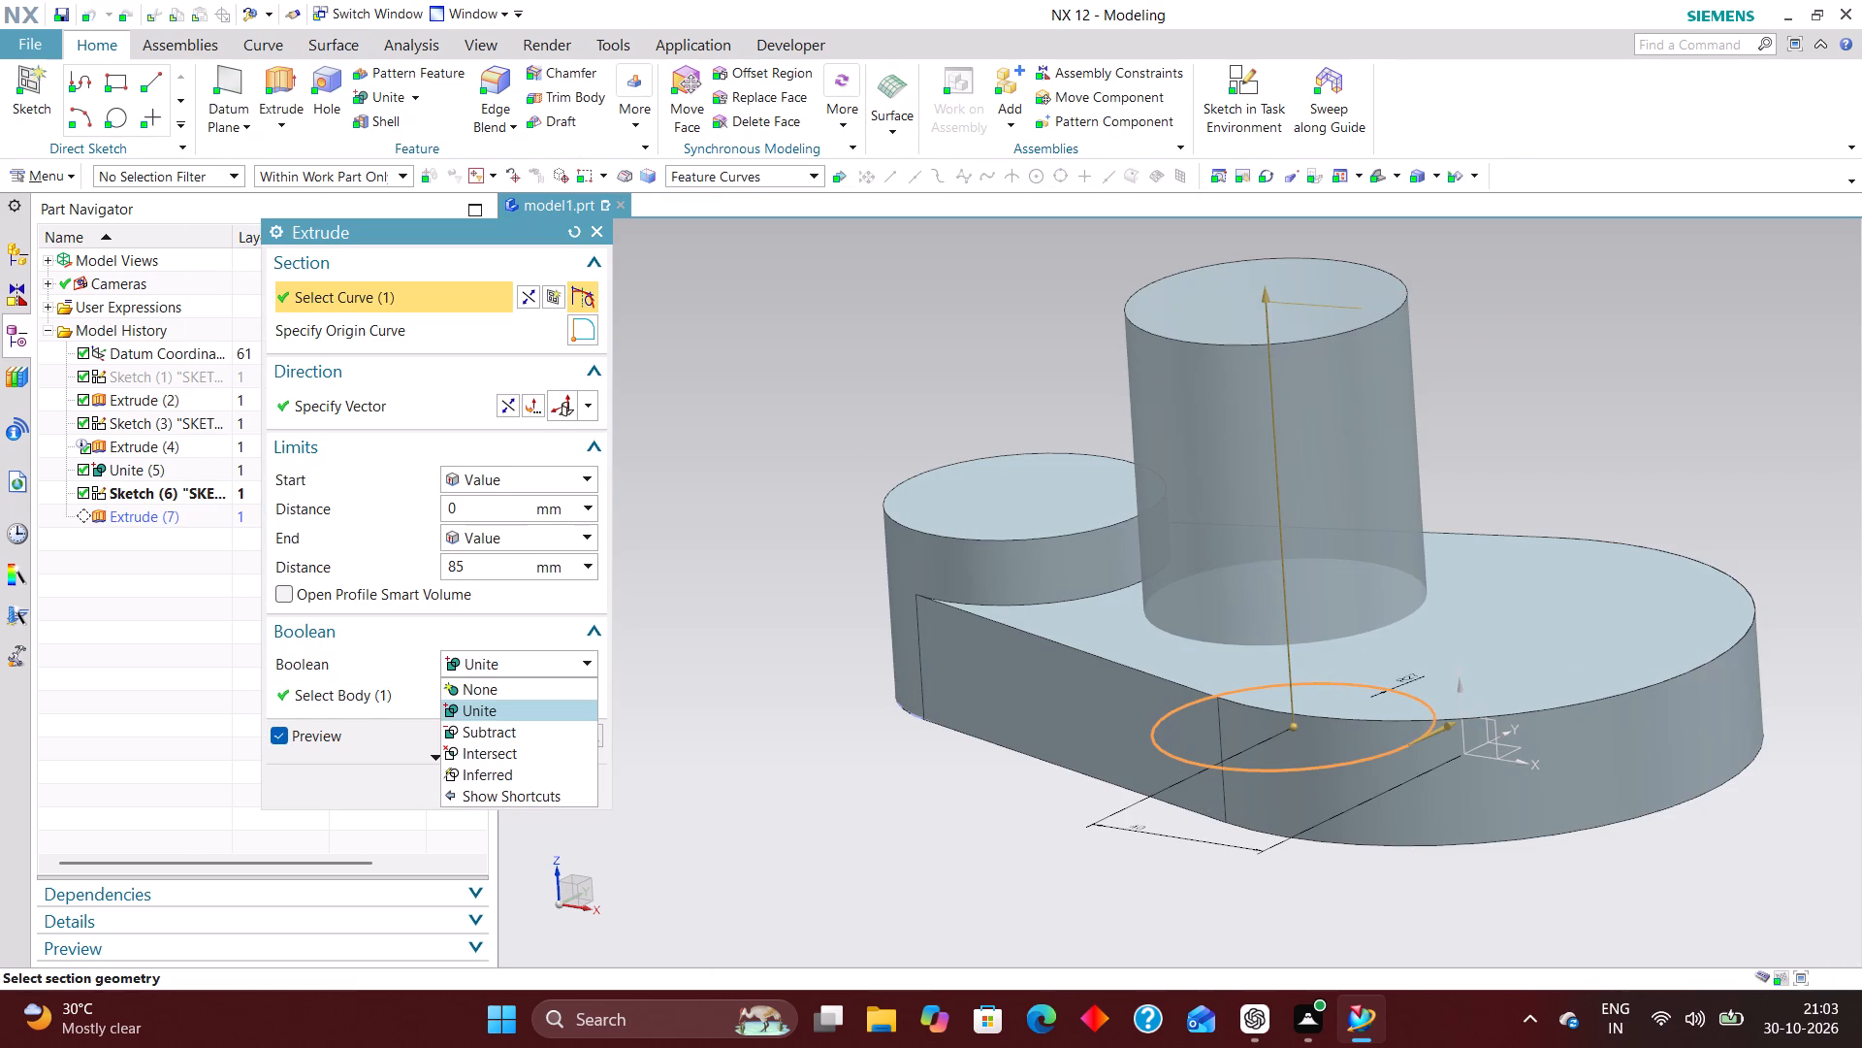
left_click(496, 679)
left_click(489, 760)
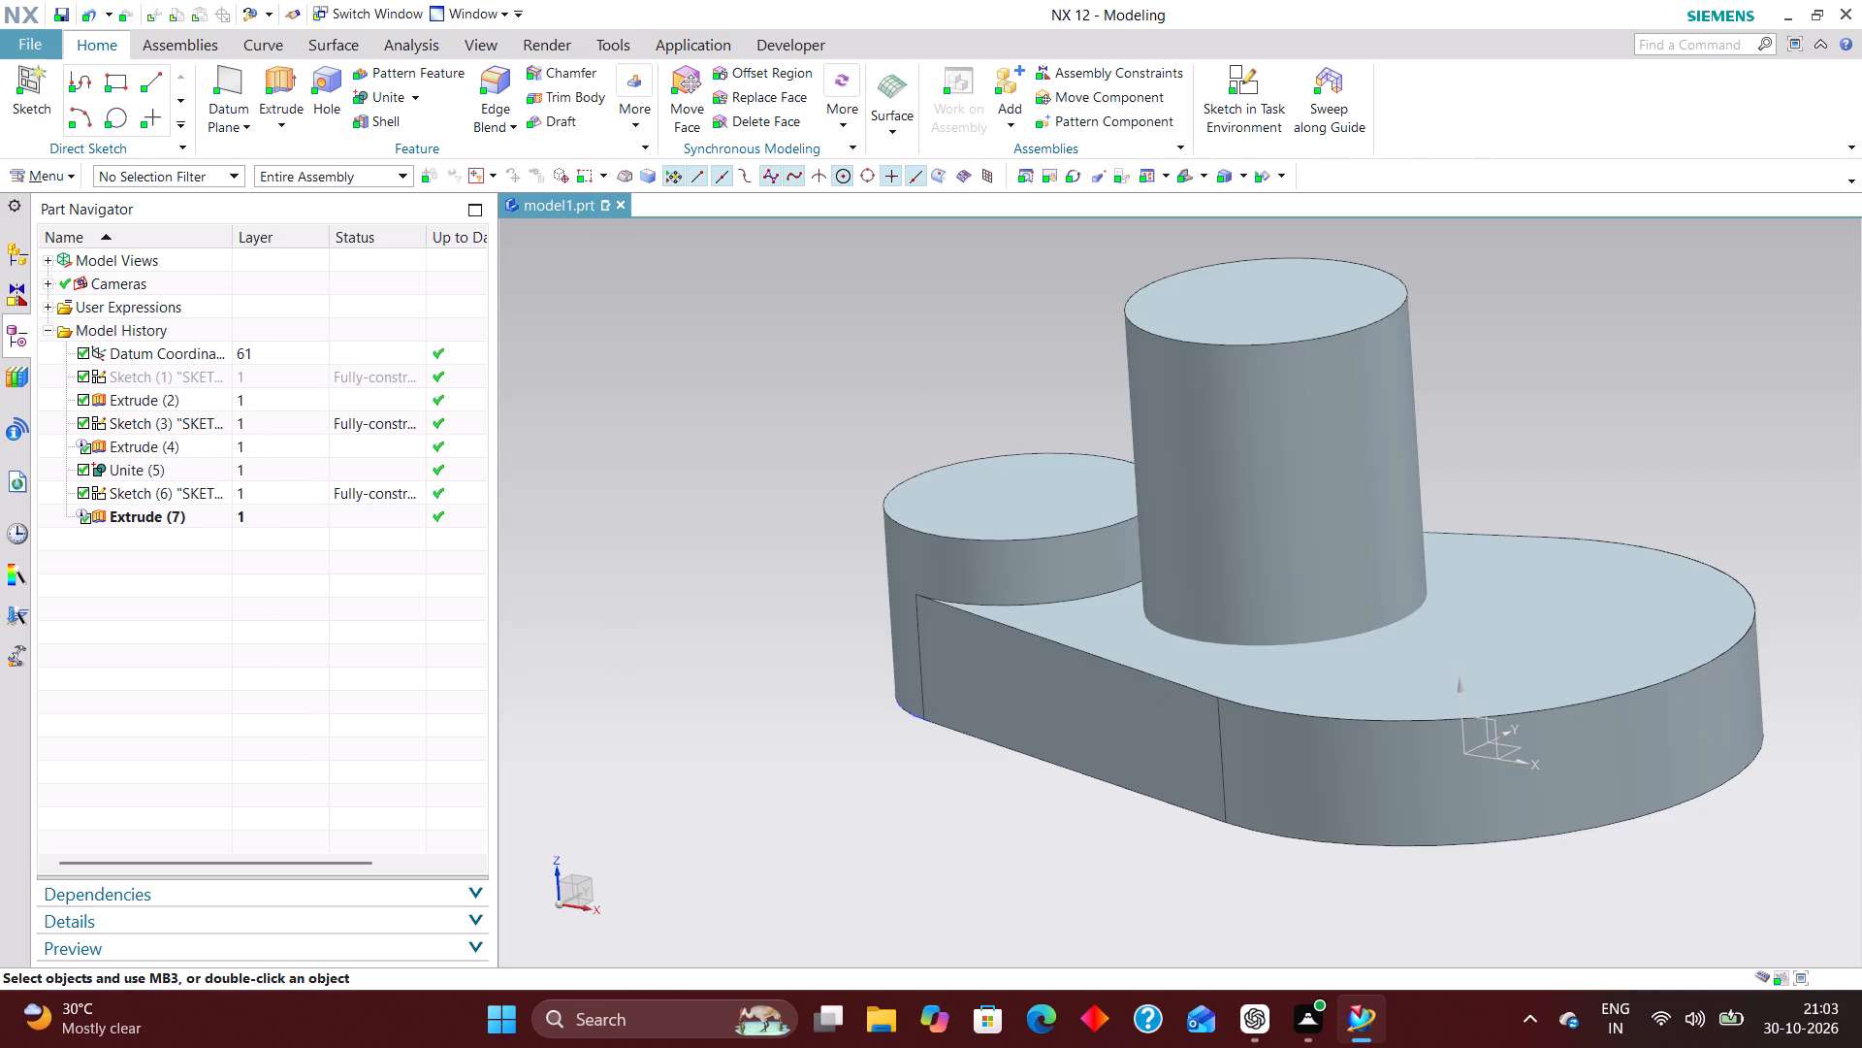
Unite the bodies, using the base plate body as the target and the tall cylinder as the tool.
left_click(380, 98)
left_click(945, 556)
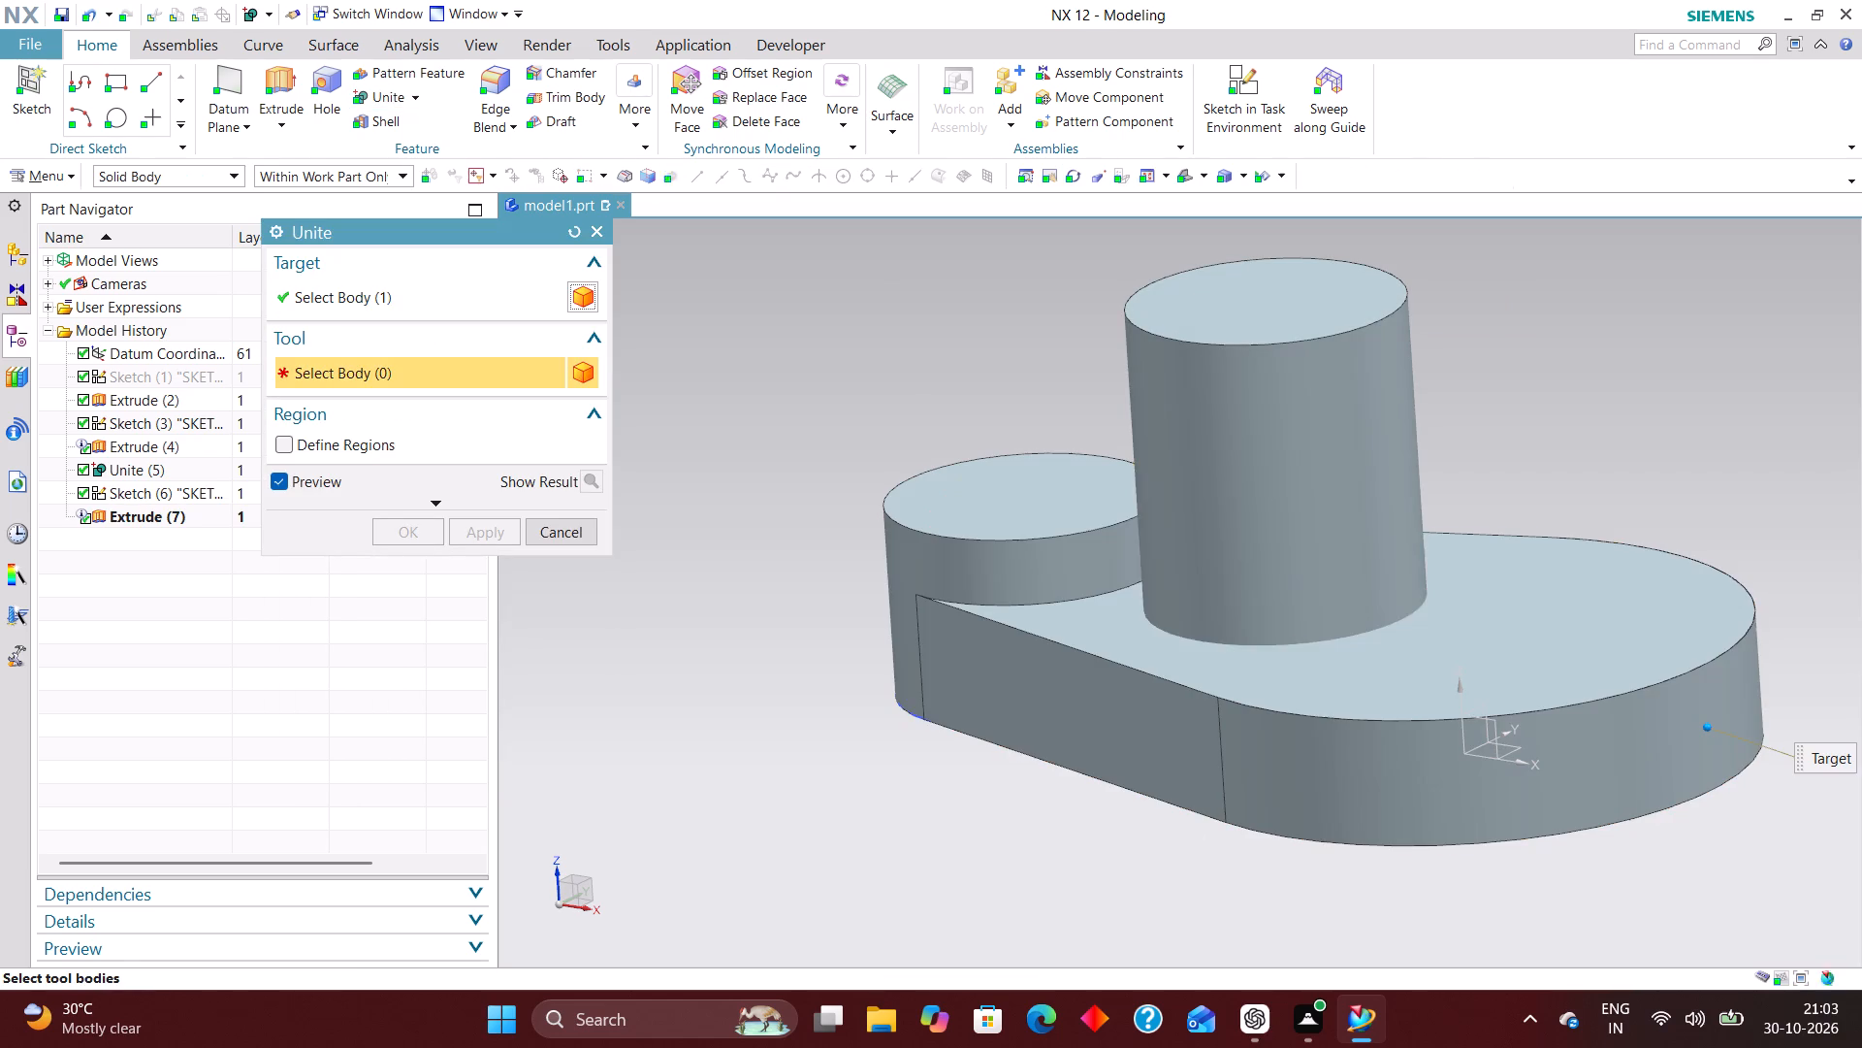
left_click_drag(1165, 470, 1195, 435)
left_click(404, 531)
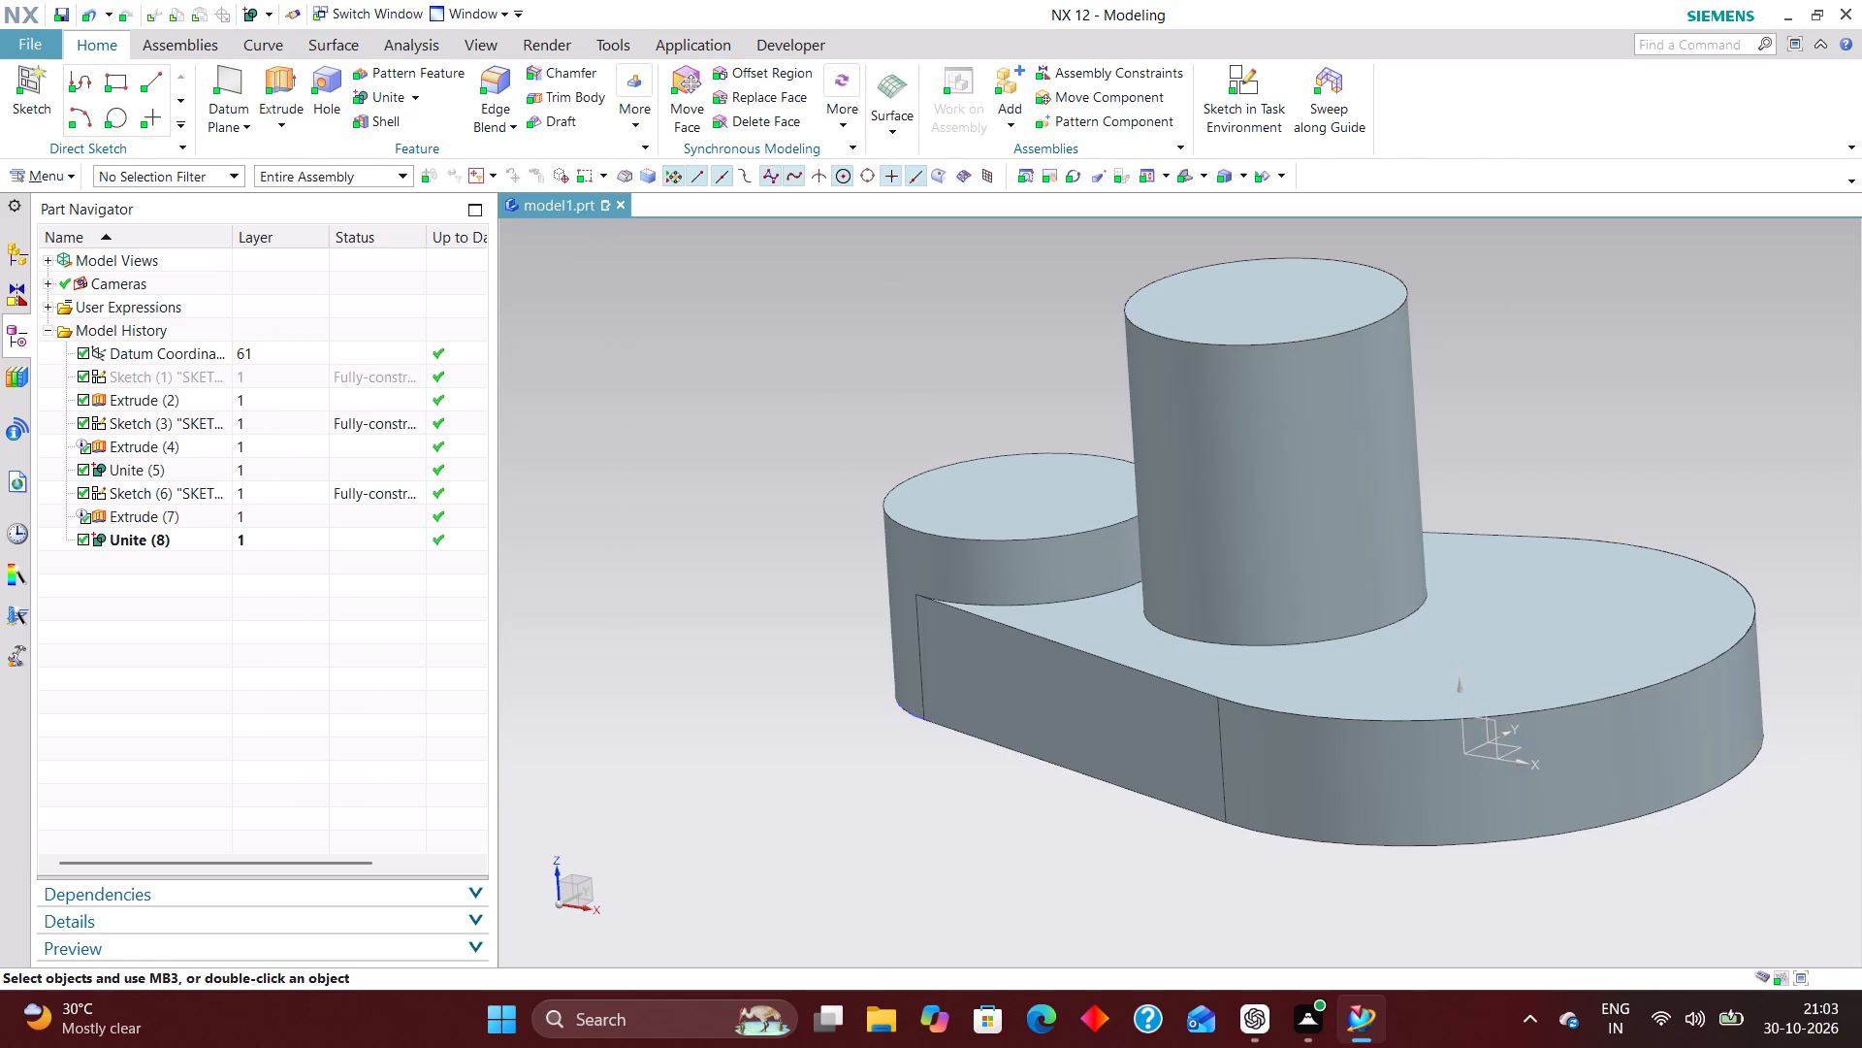
Hide the circle sketch of the shorter boss at the plate's narrow end, visible on the underside.
middle_click_drag(643, 565, 658, 475)
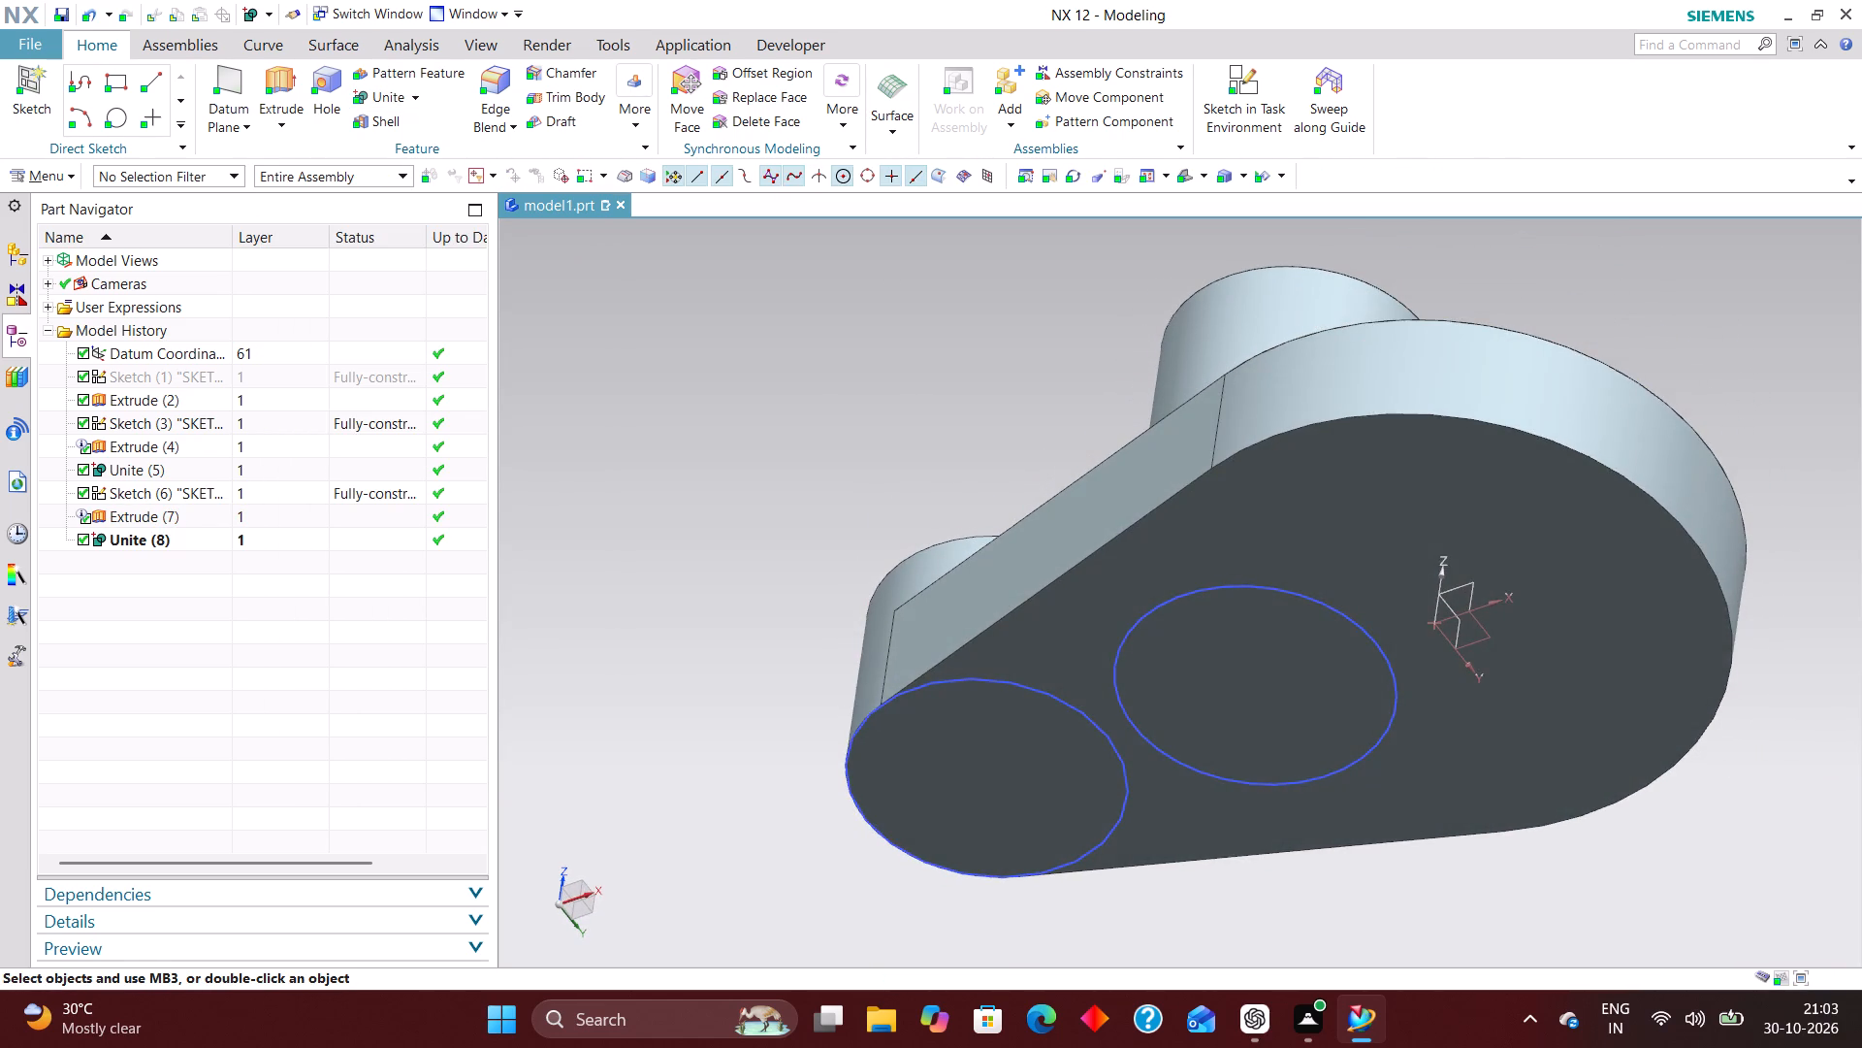
right_click_drag(1018, 682, 1023, 820)
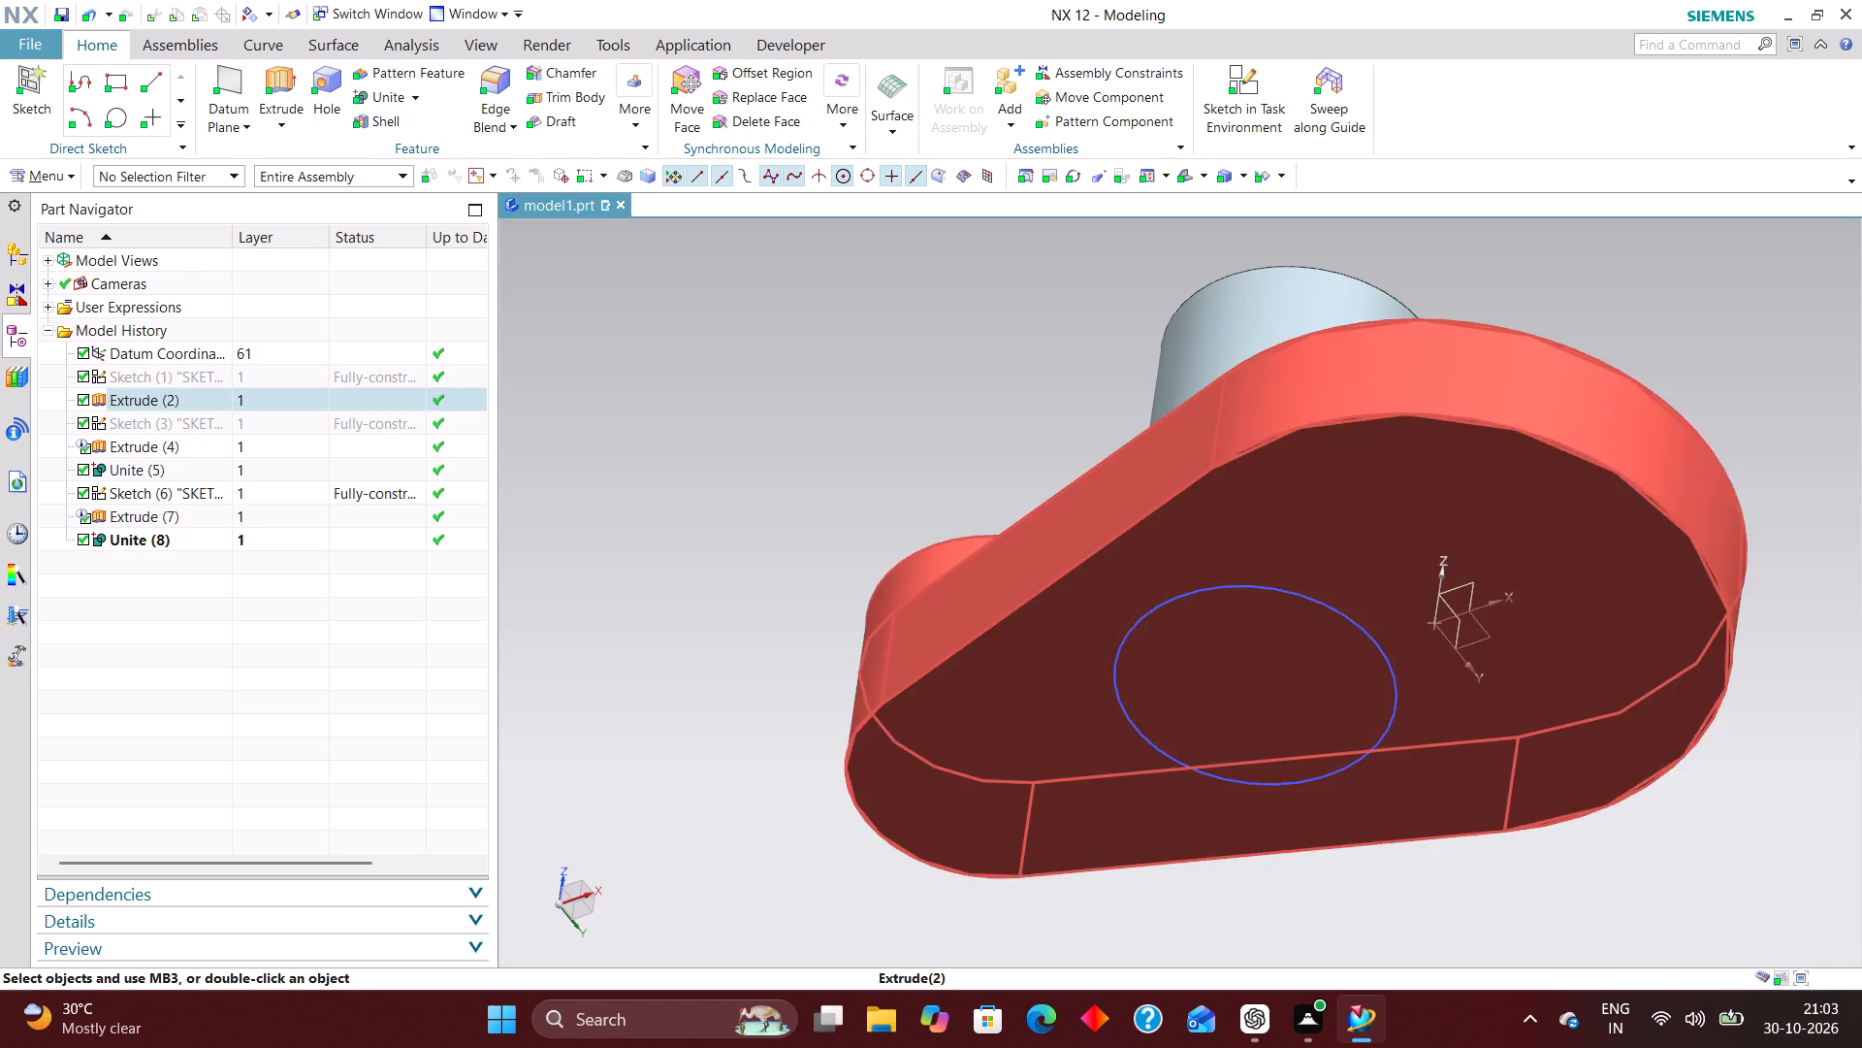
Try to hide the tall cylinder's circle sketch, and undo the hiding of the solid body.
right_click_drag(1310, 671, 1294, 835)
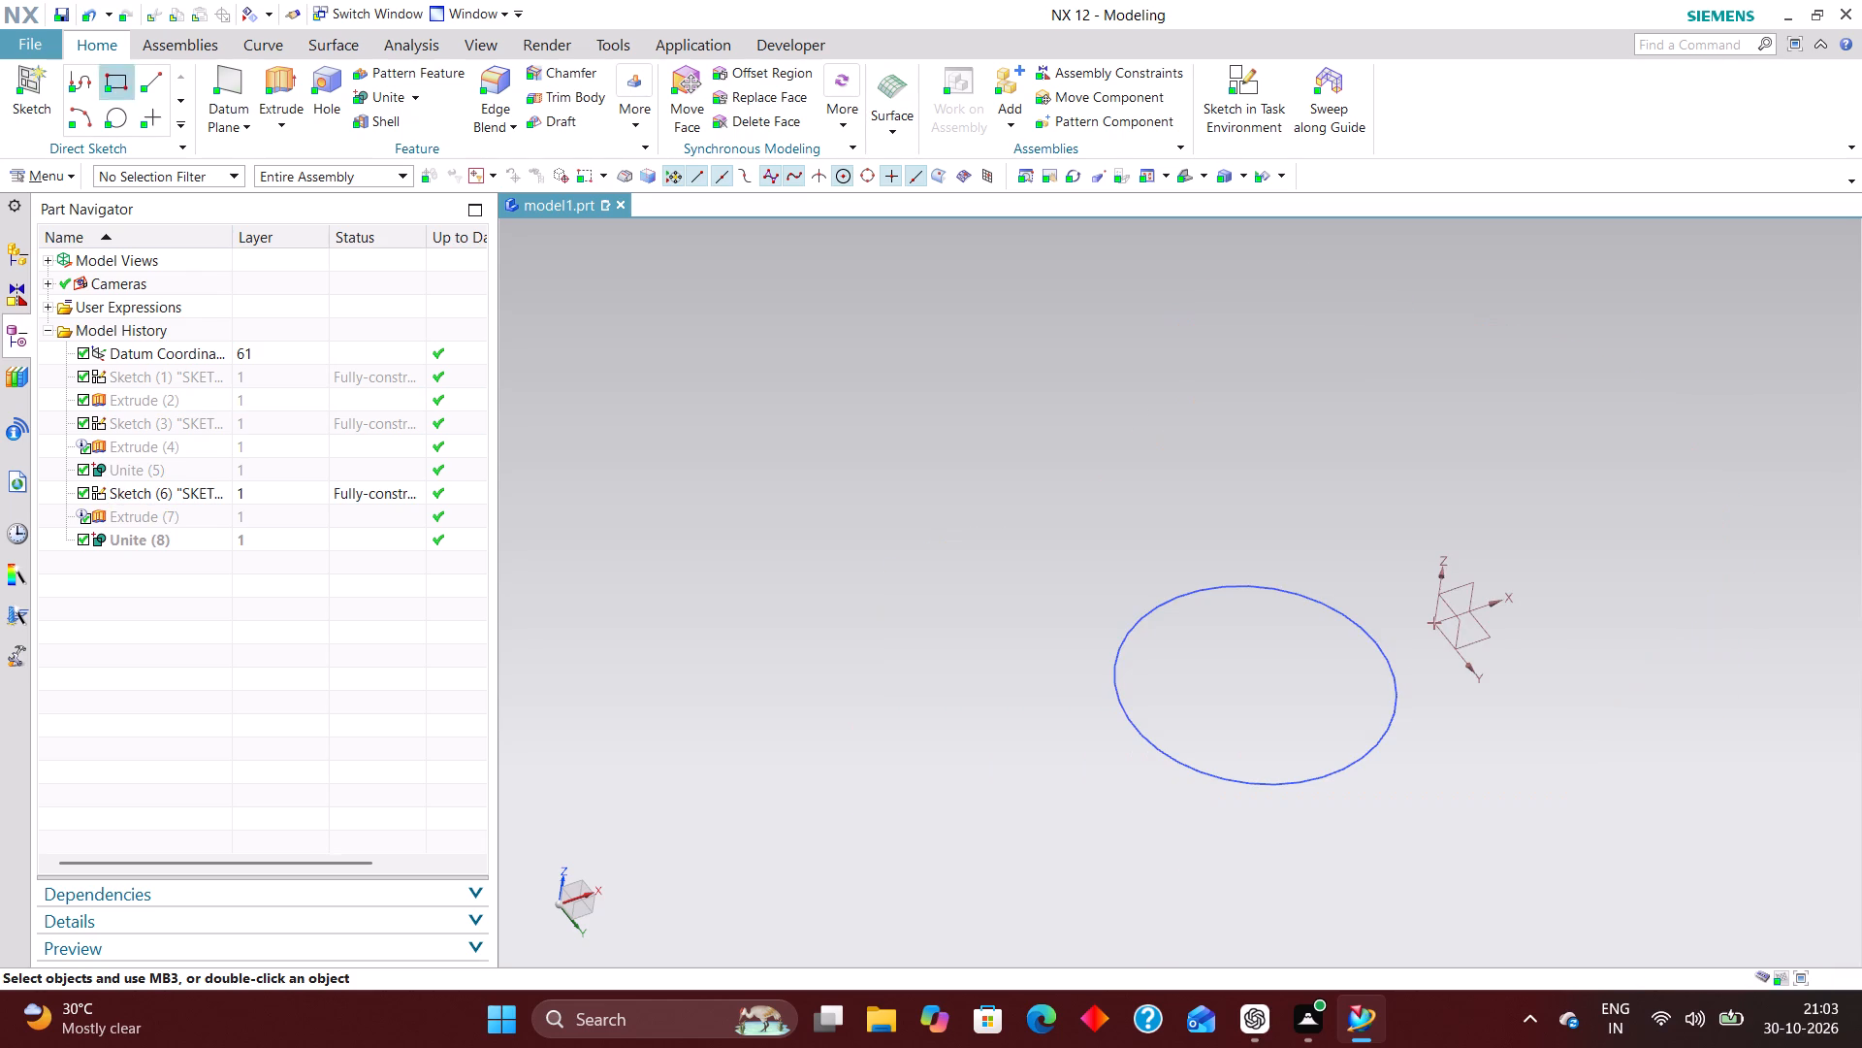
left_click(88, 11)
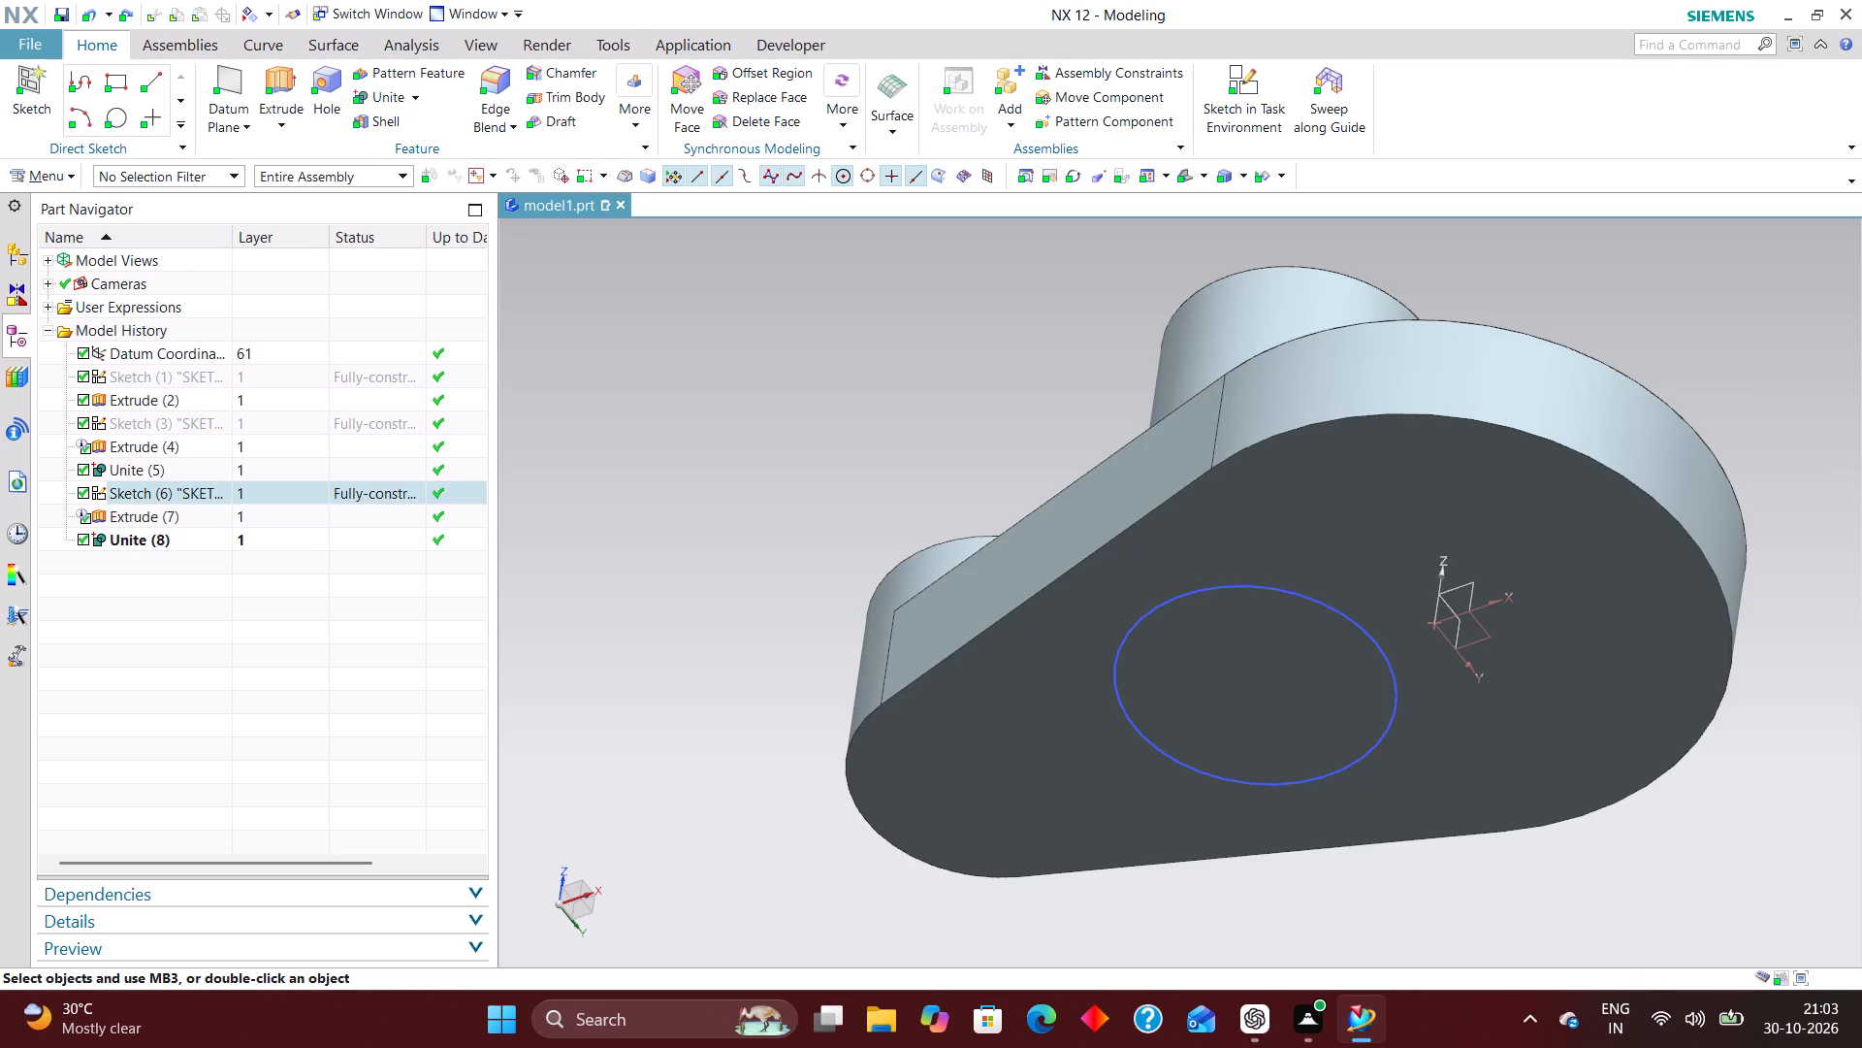
Hide the tall cylinder's circle sketch, visible on the underside of the base plate.
right_click_drag(1369, 626, 1366, 776)
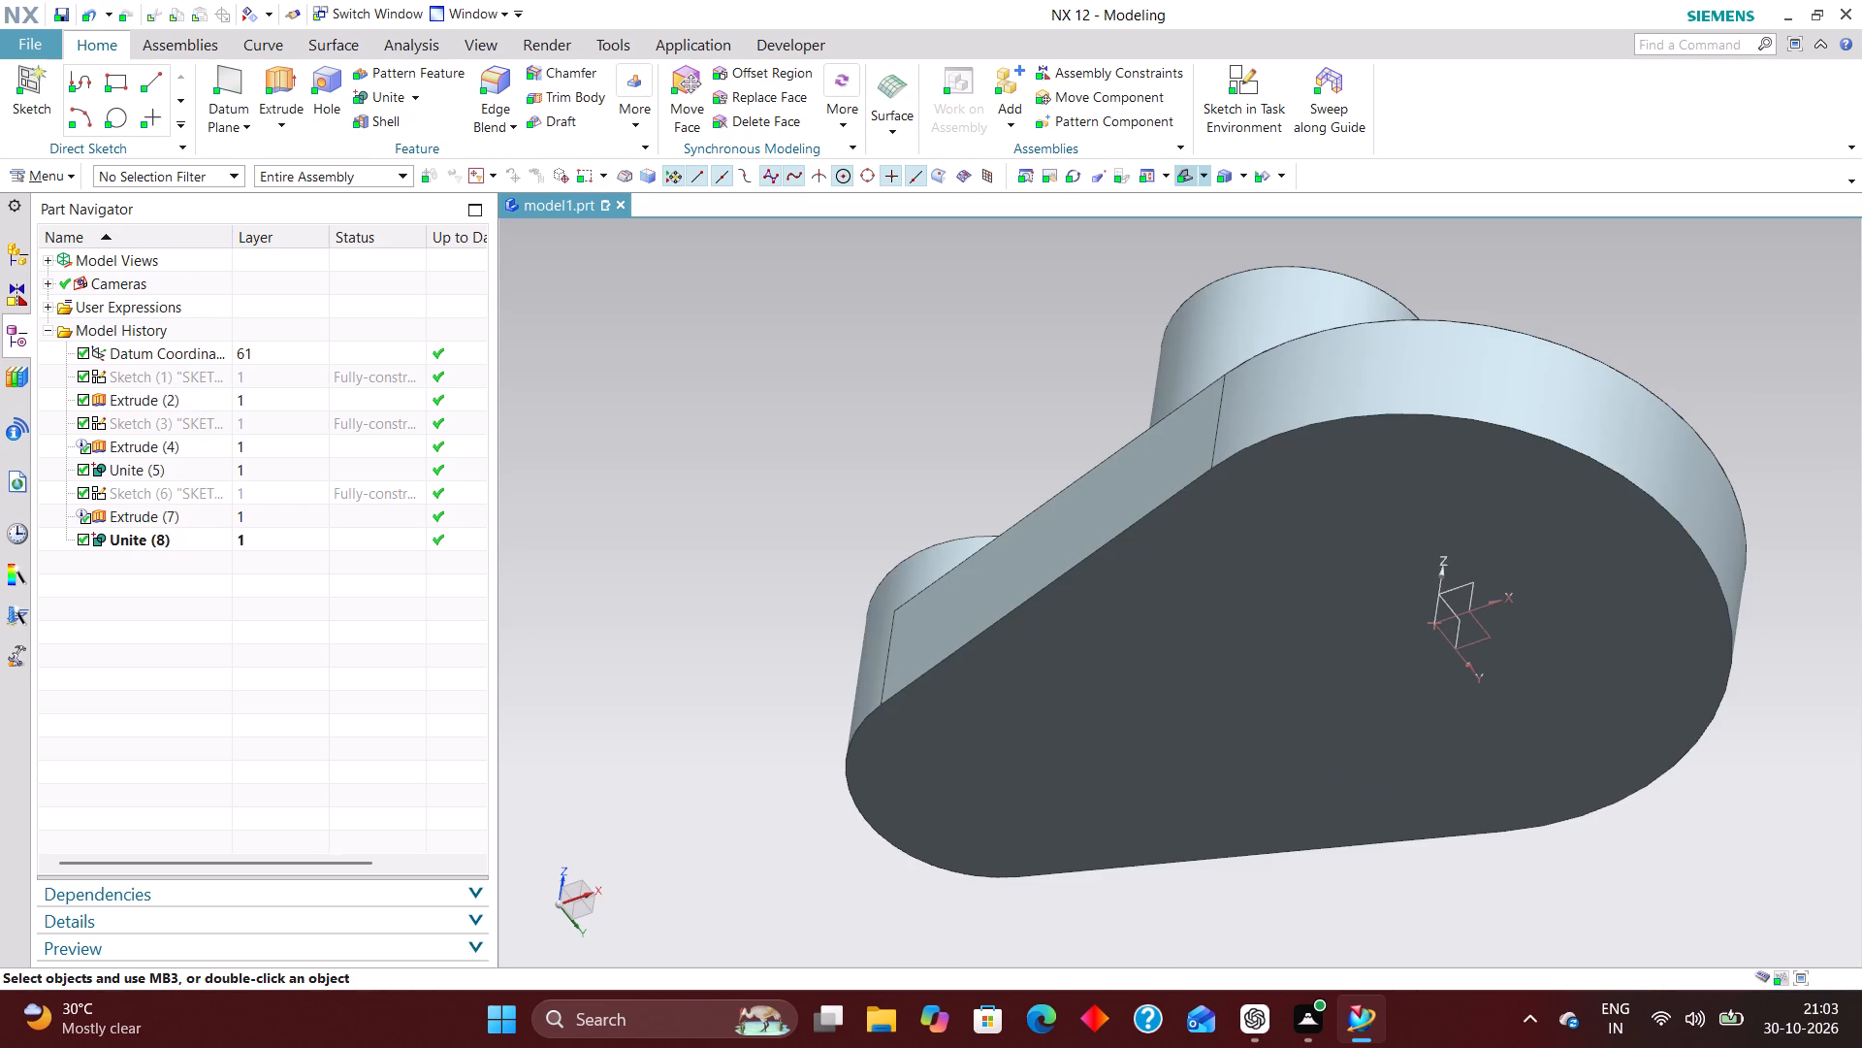
Start a new sketch on the XY plane of the datum coordinate system.
left_click(1177, 178)
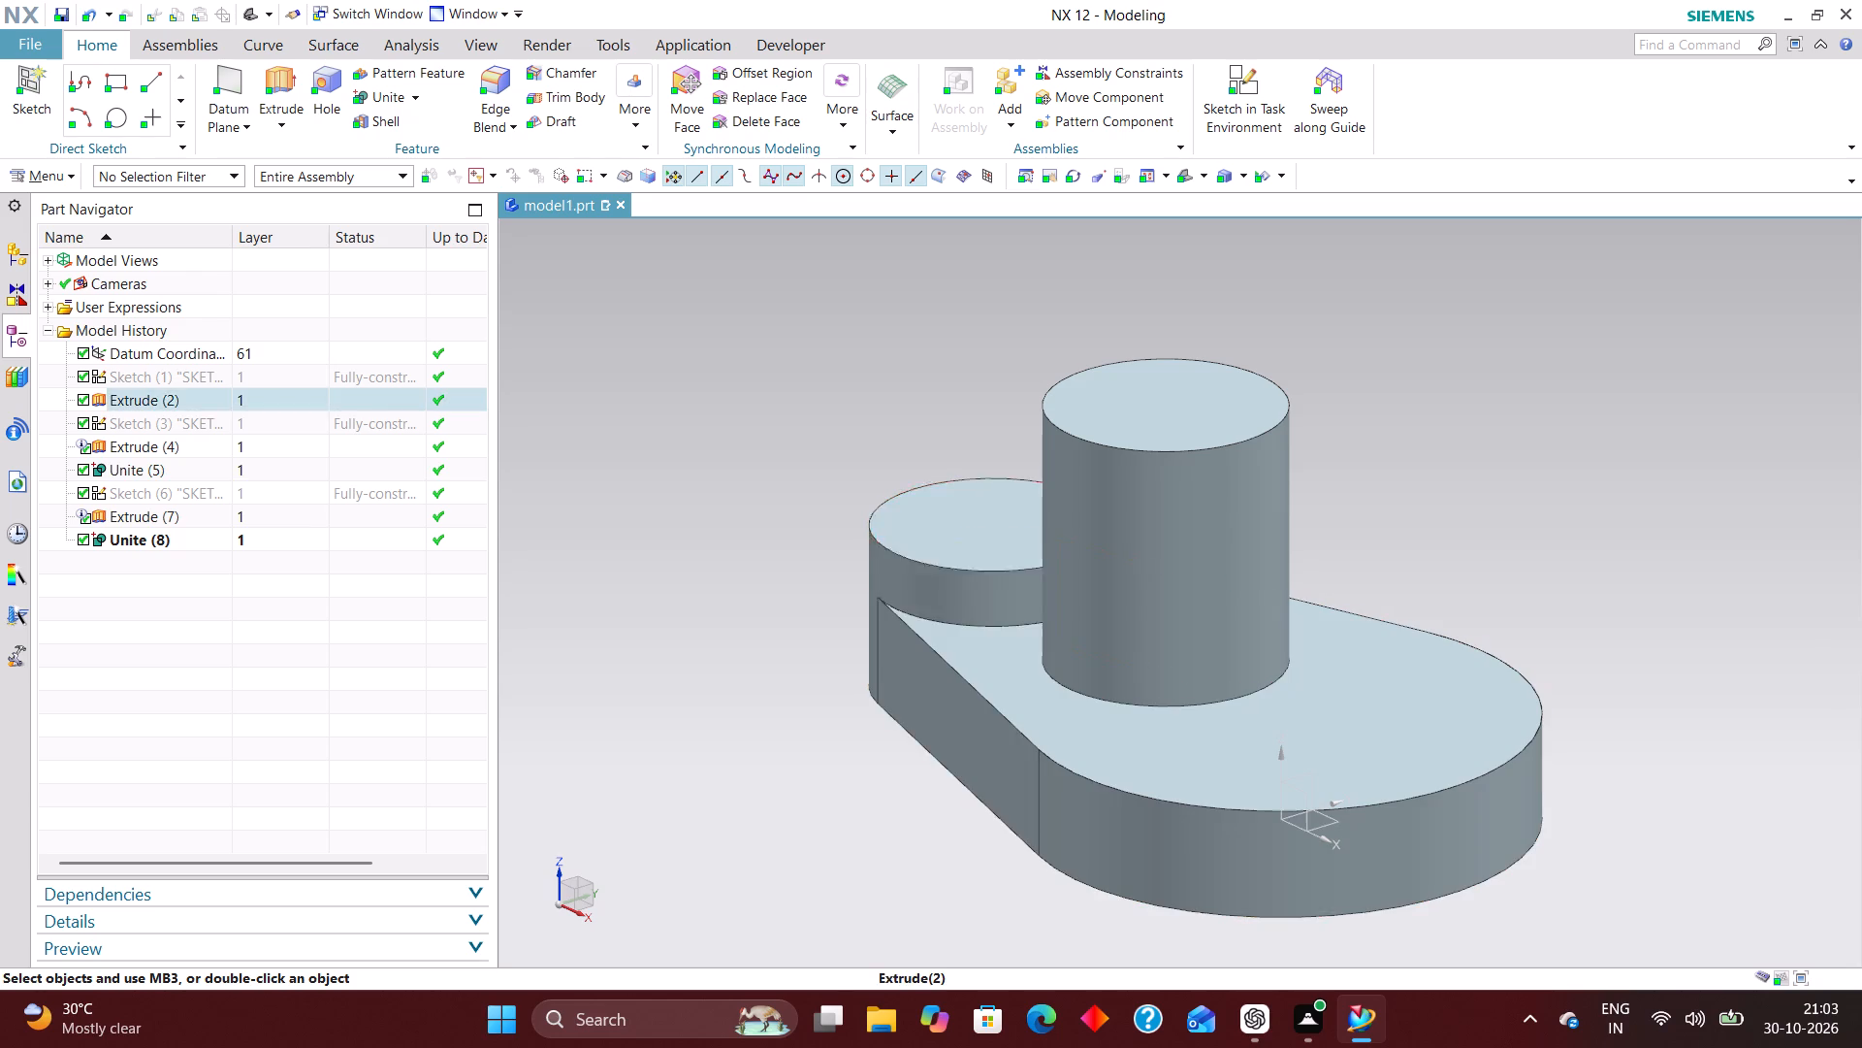
left_click(1256, 67)
left_click(1330, 826)
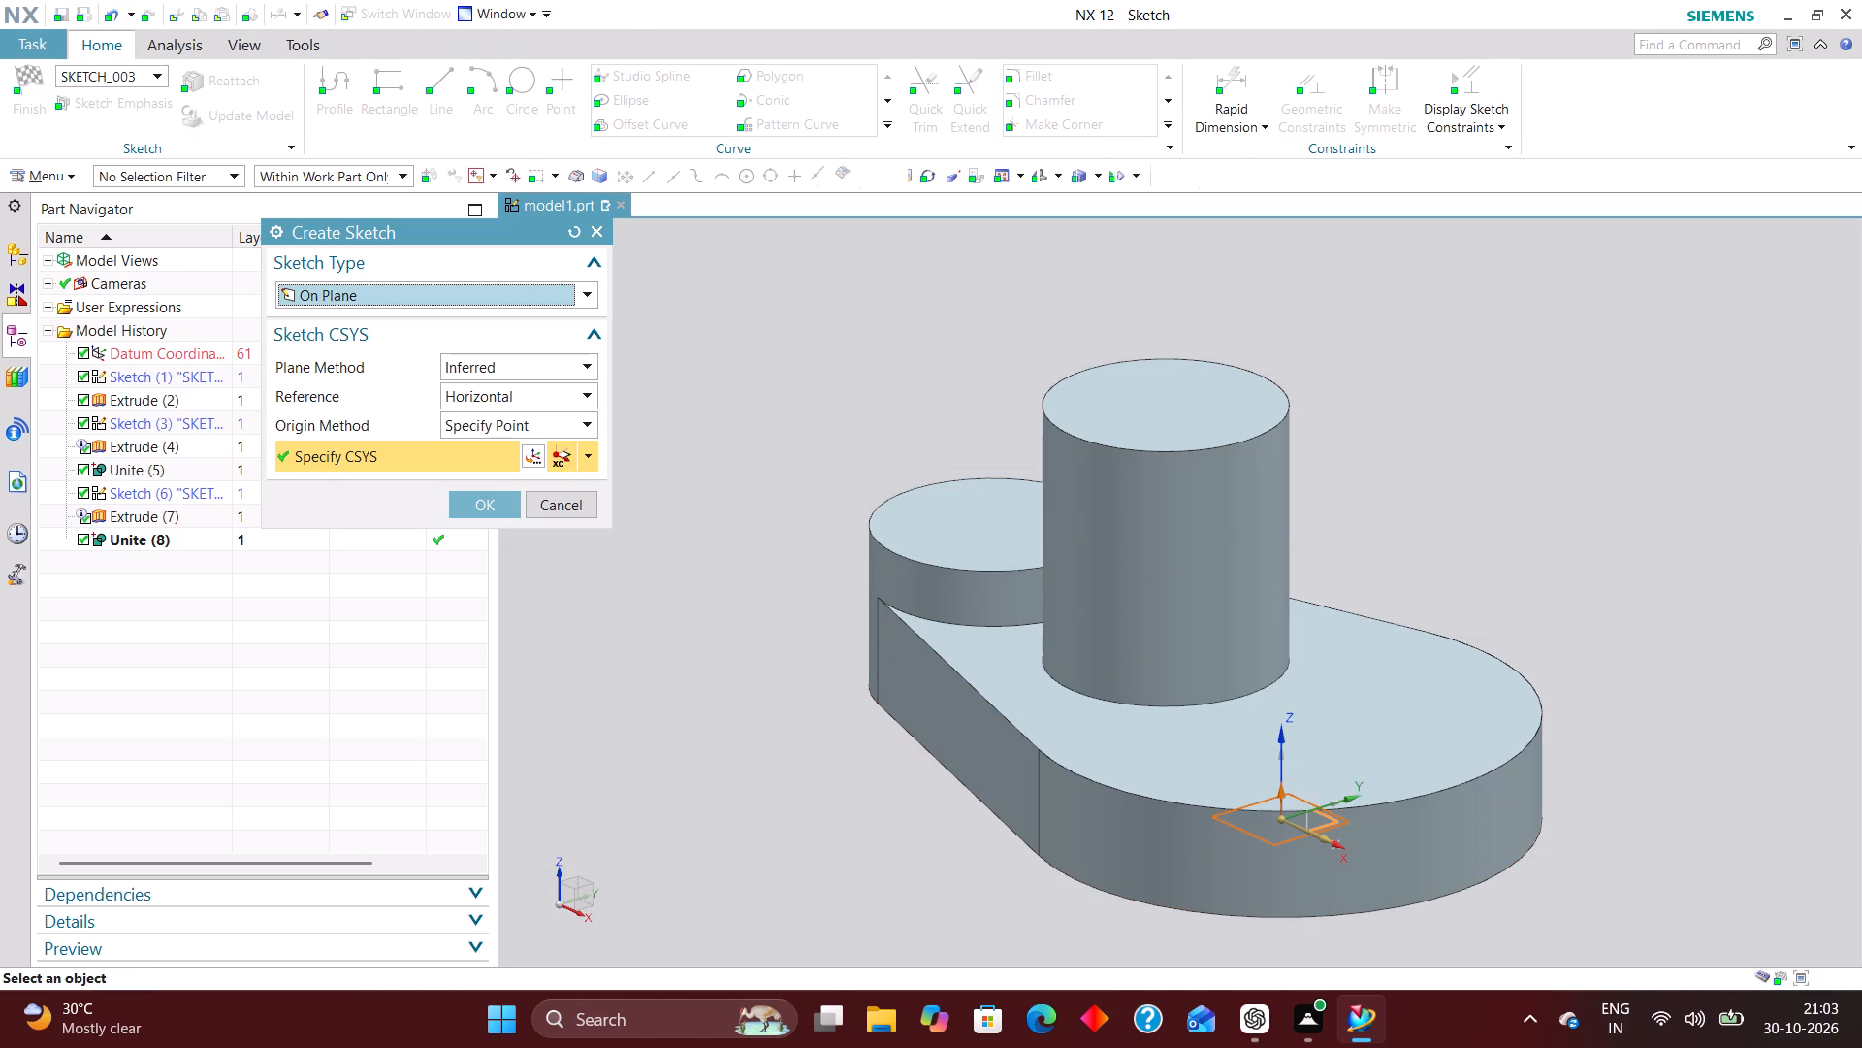
left_click(472, 507)
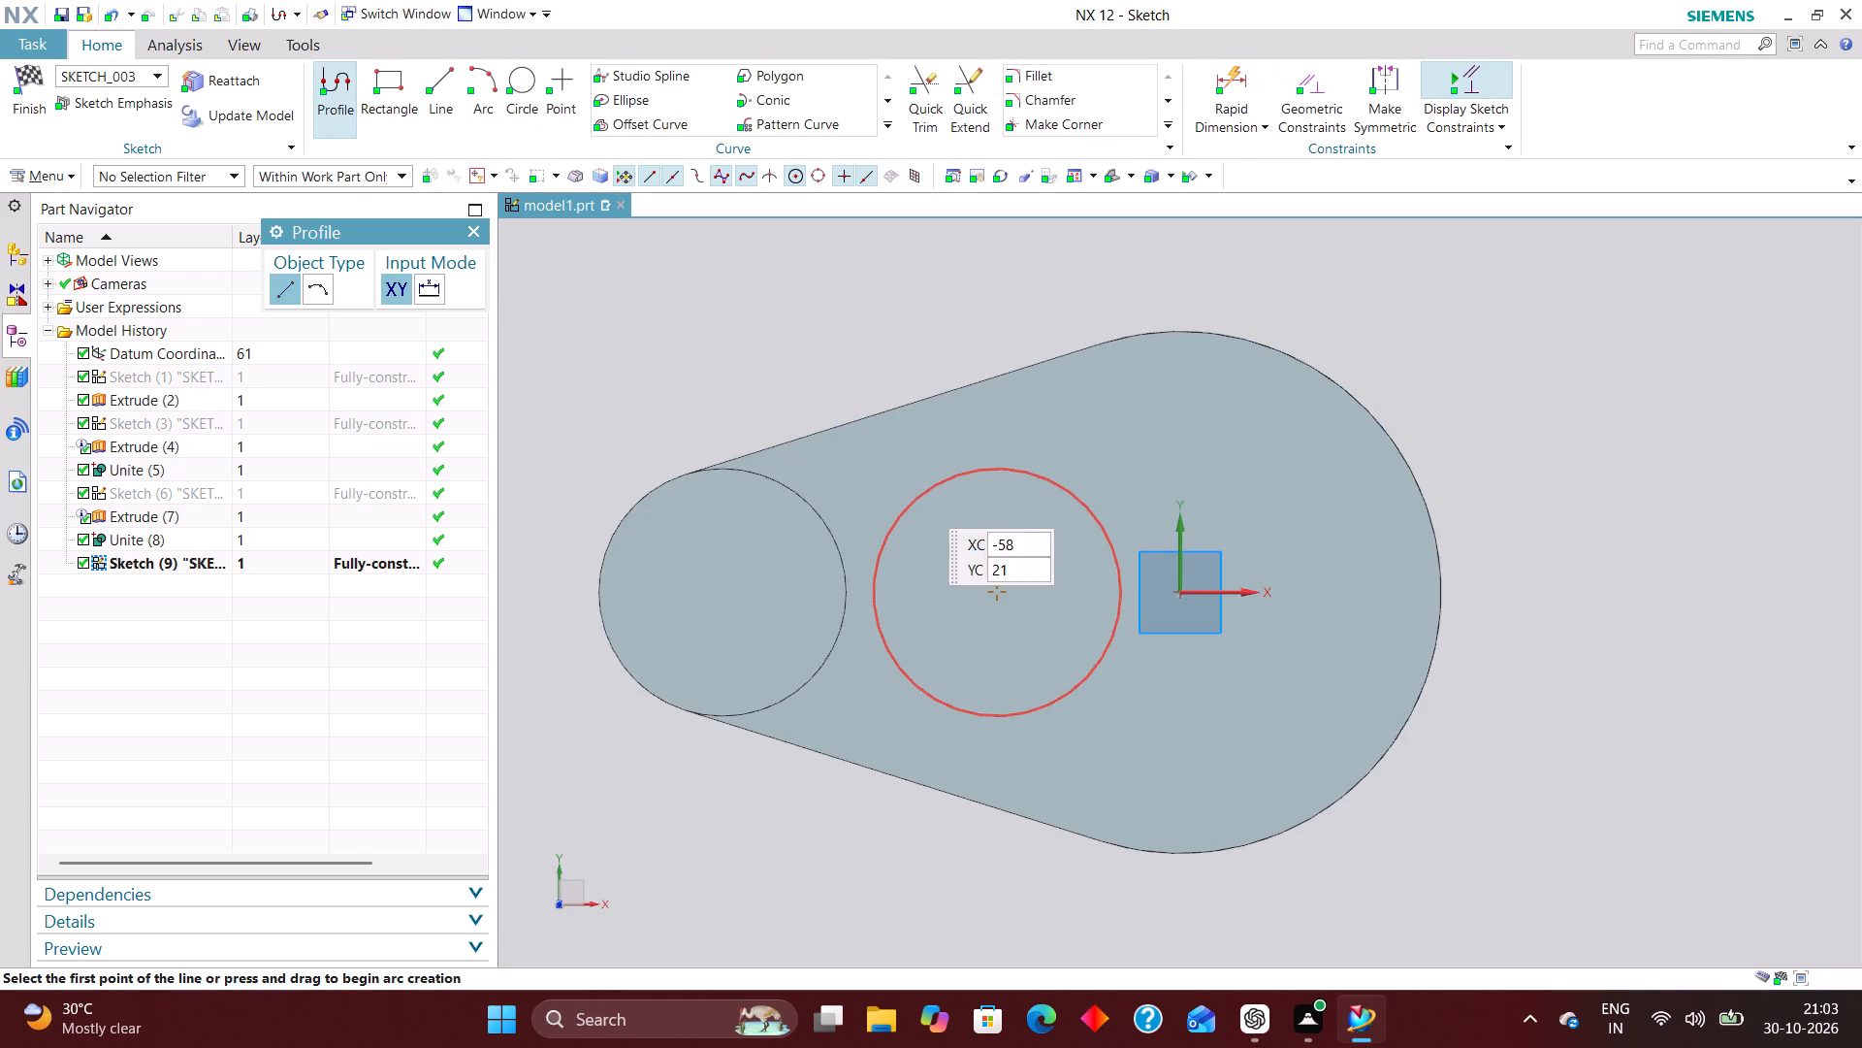
Sketch a circle overlapping the tall cylinder's outline and constrain its centre to lie on the X axis.
left_click(517, 78)
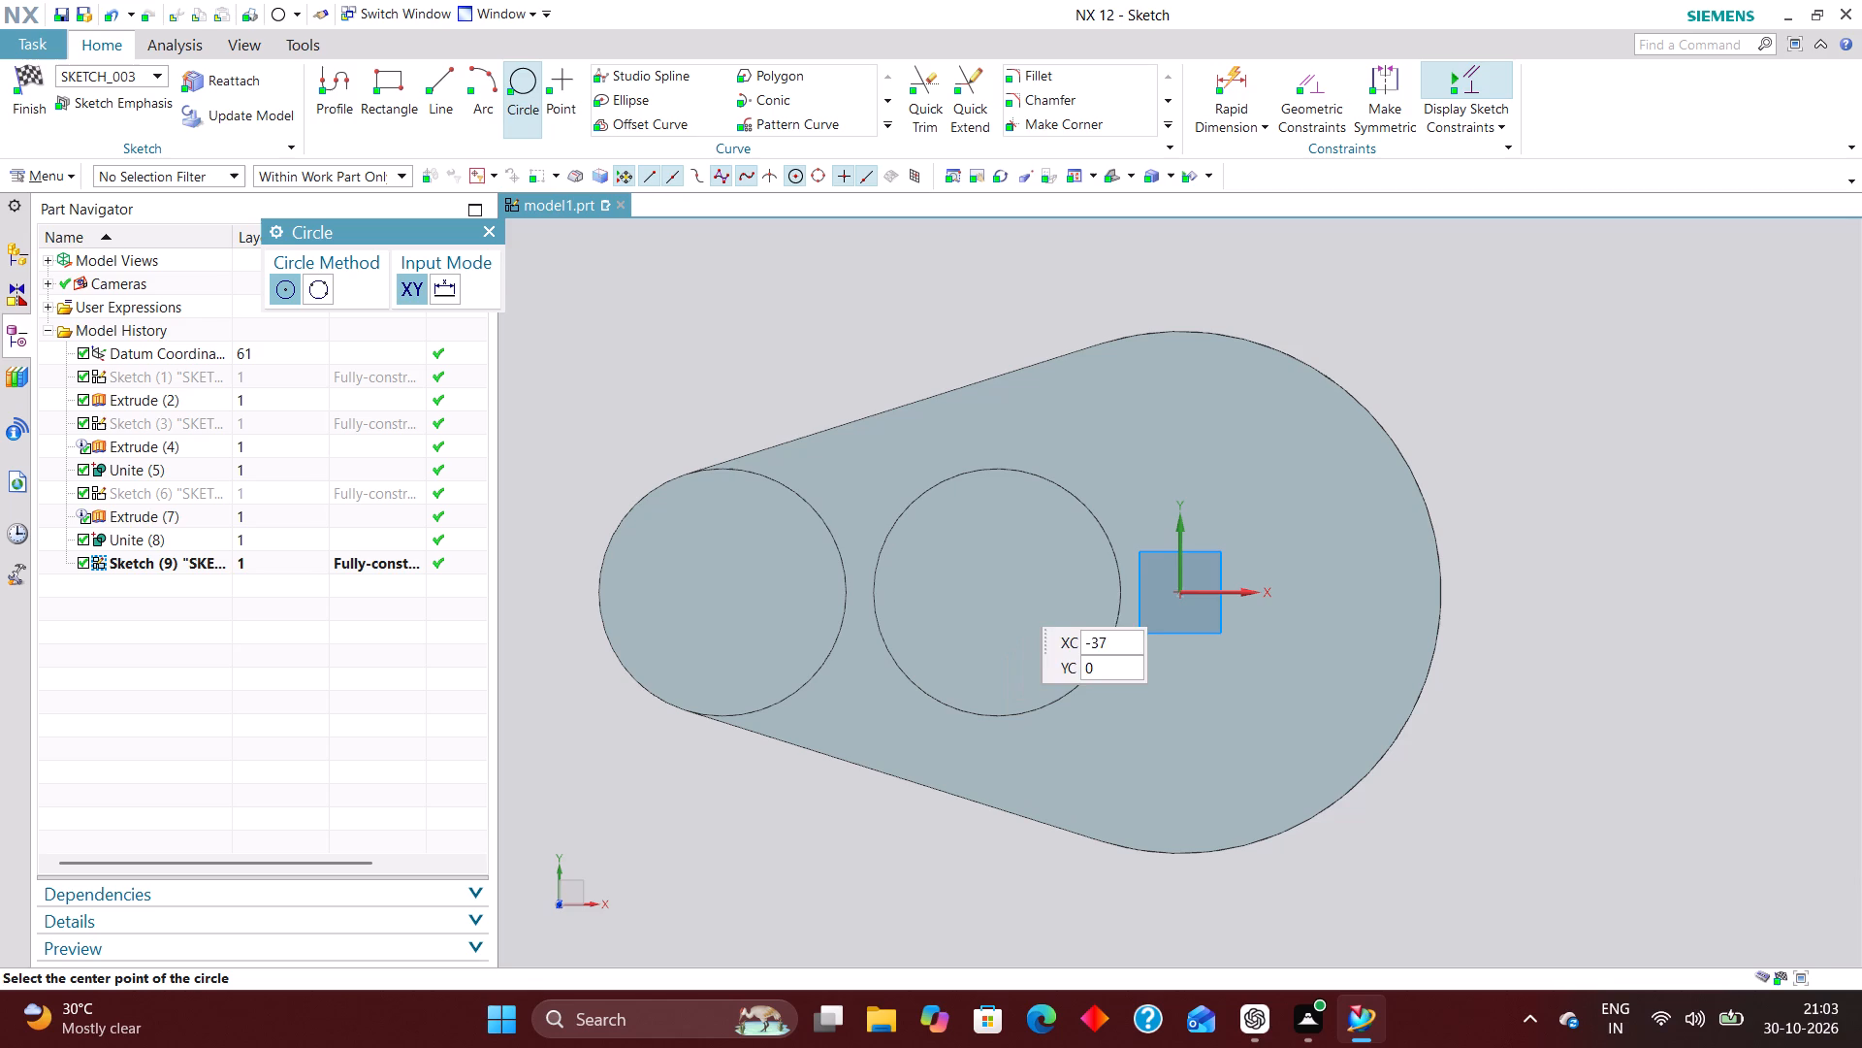
left_click(1028, 566)
left_click(1076, 650)
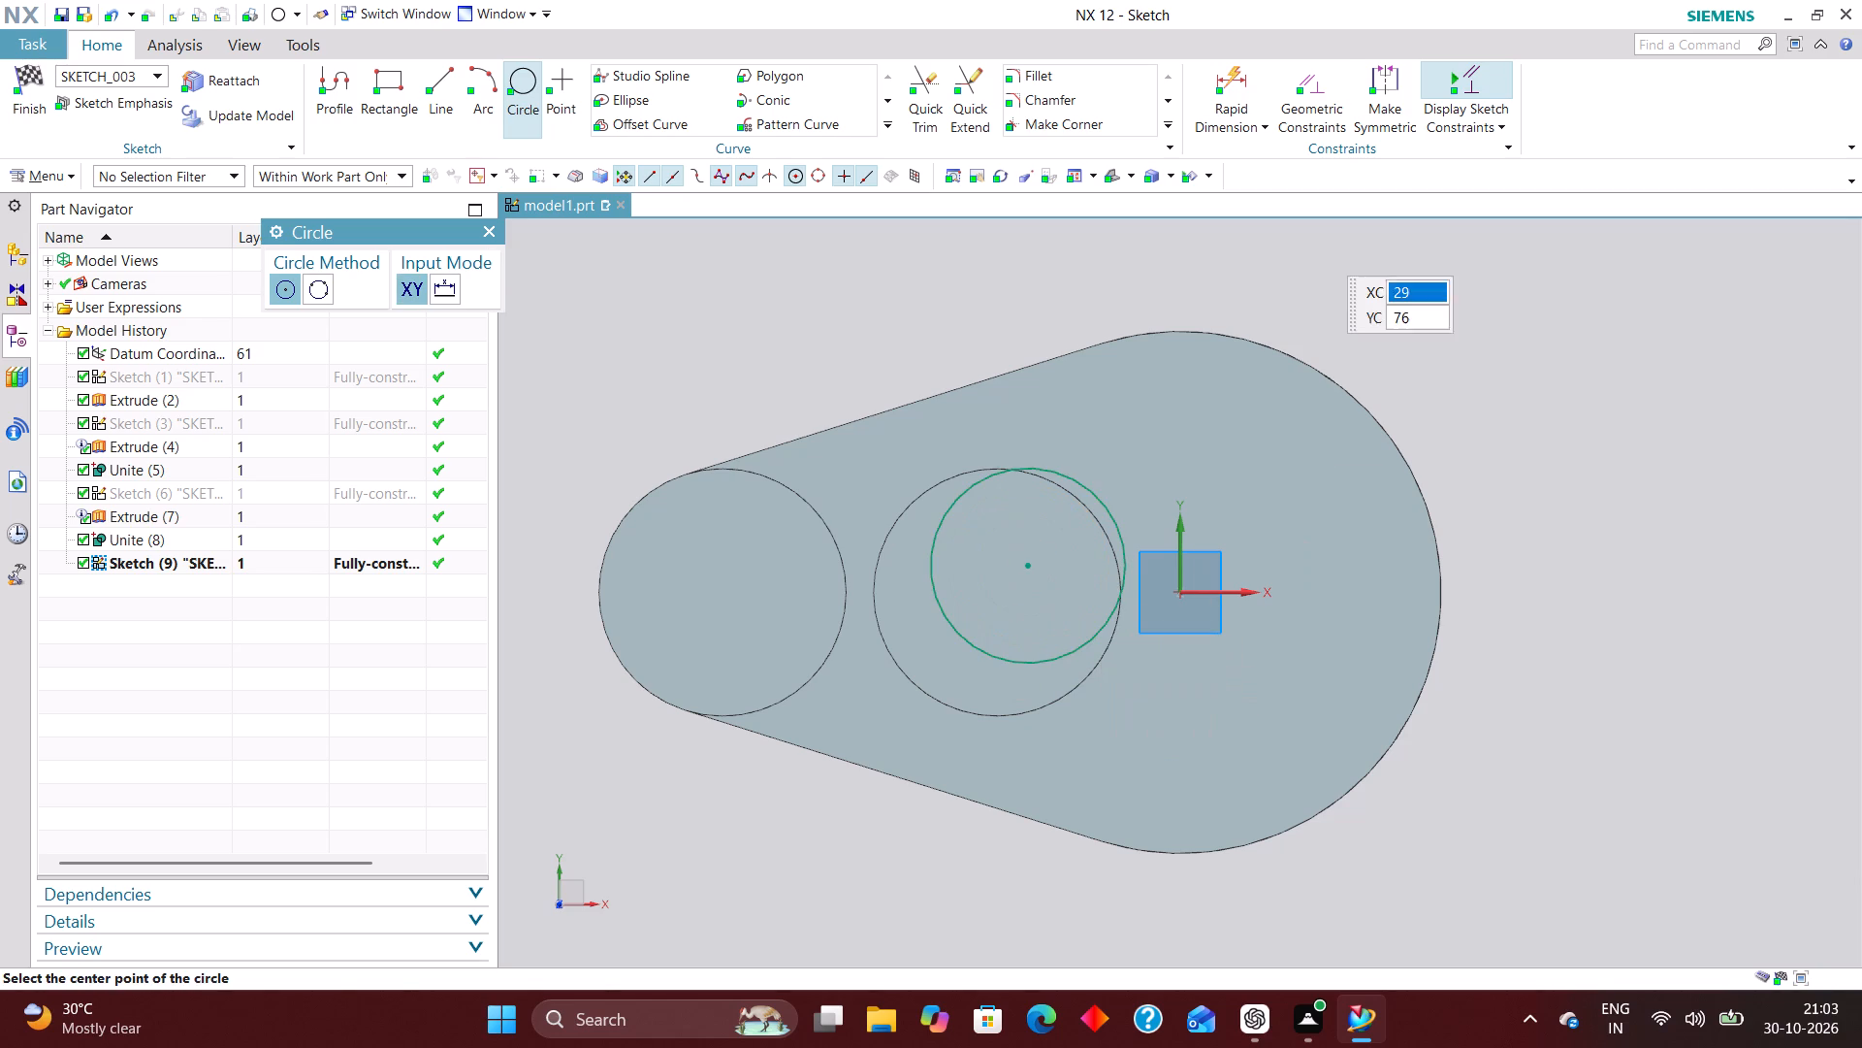
left_click(1312, 95)
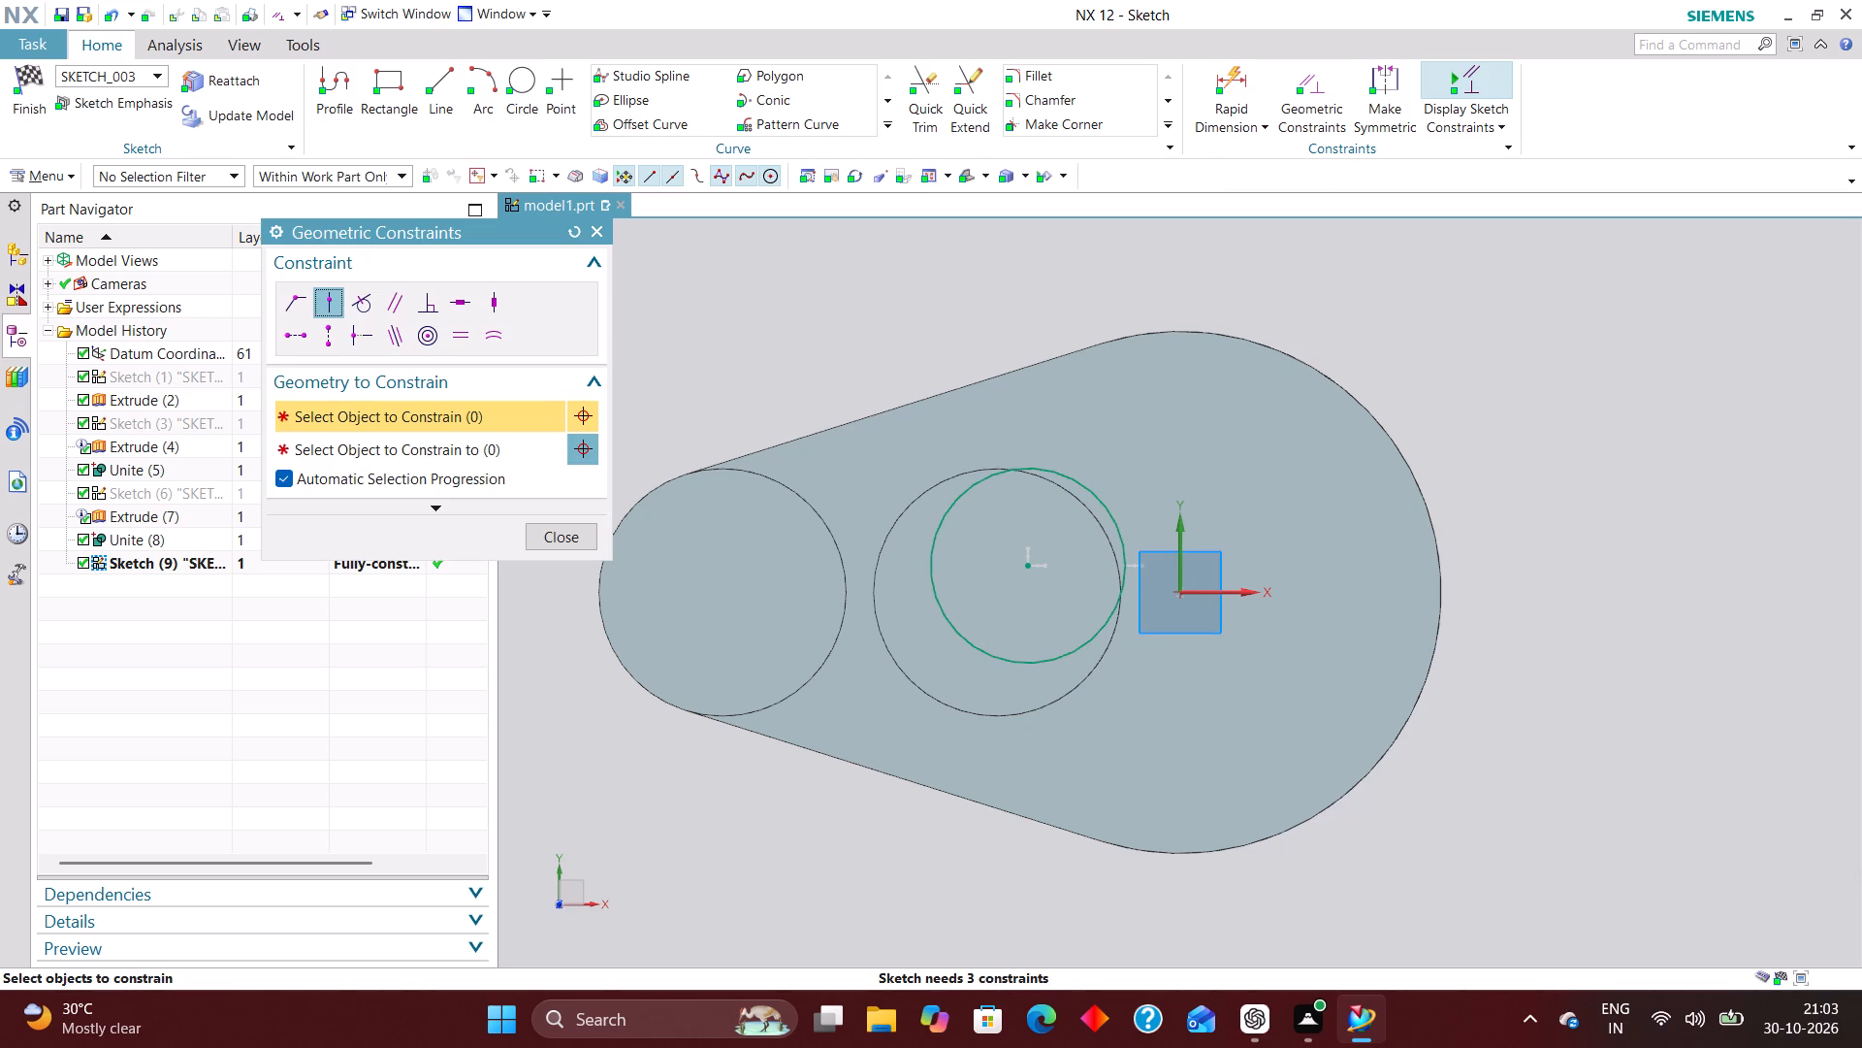
left_click(1028, 567)
left_click(1231, 592)
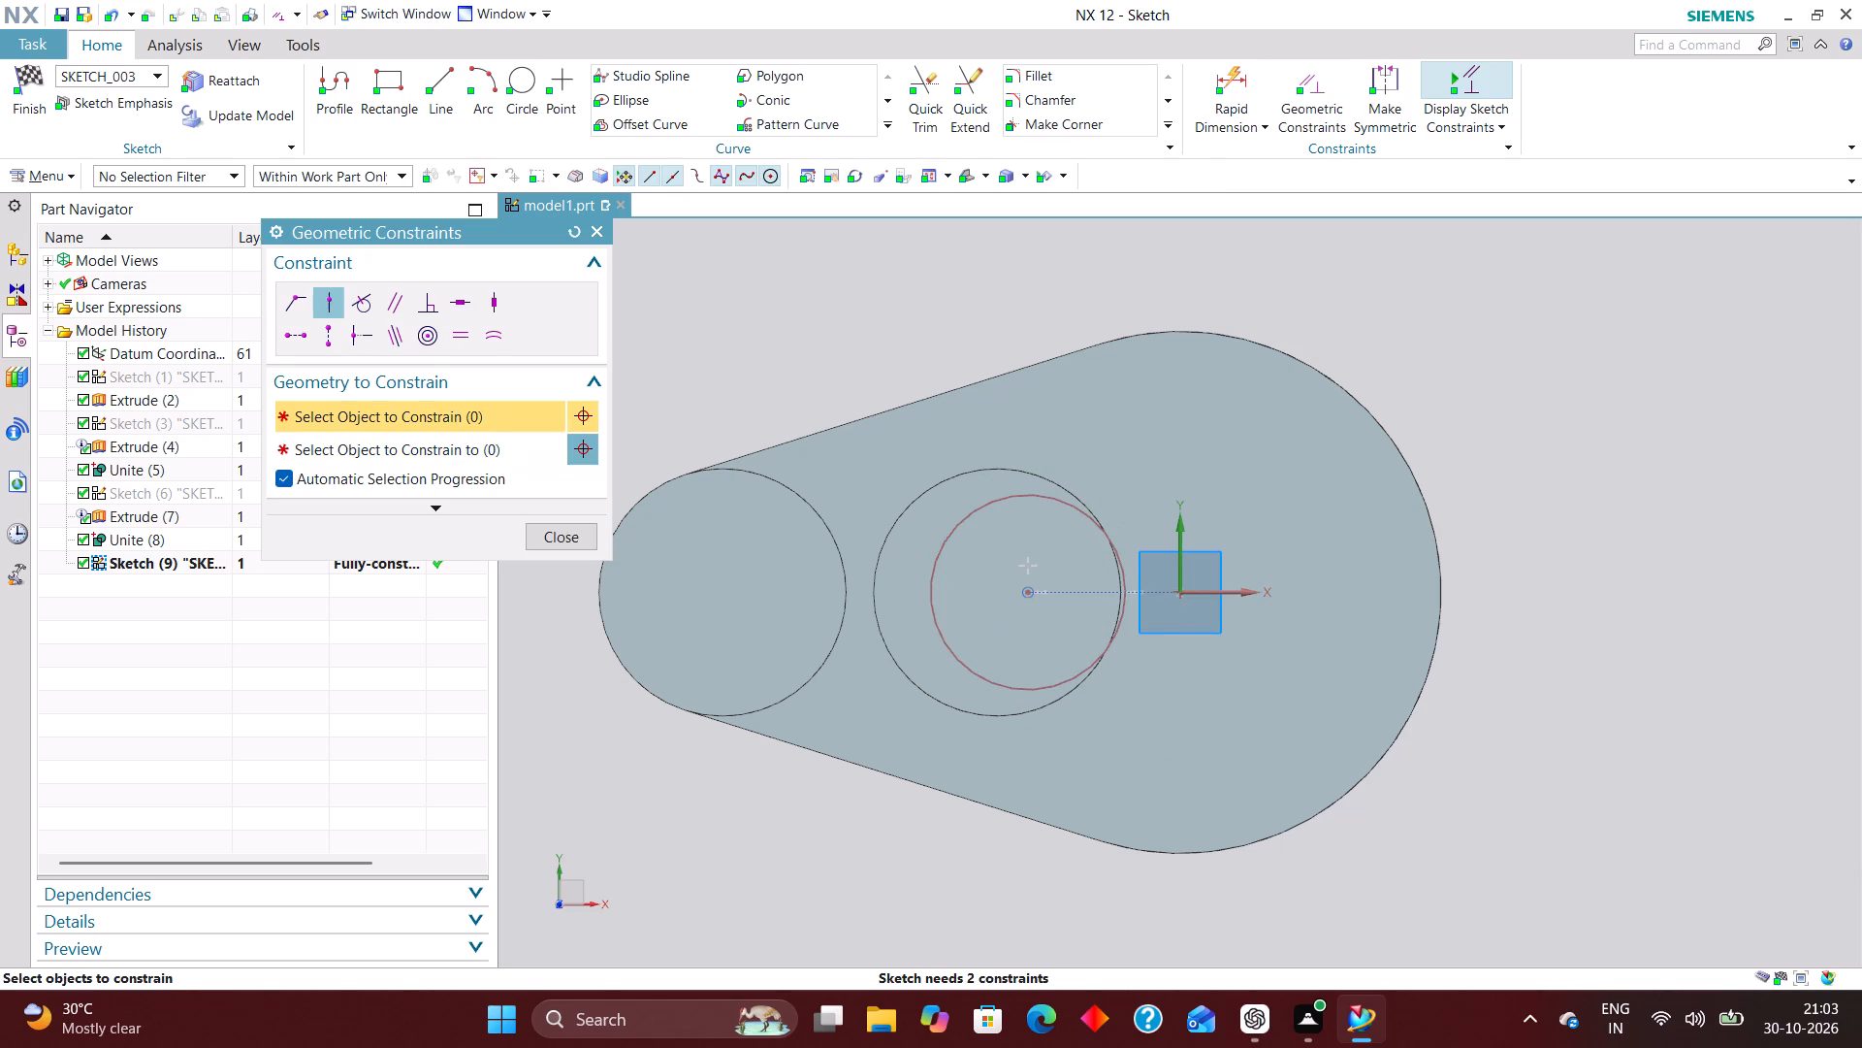
Dimension the distance from the circle's centre to the Y axis as 40 mm, using the Inferred method.
left_click(1235, 78)
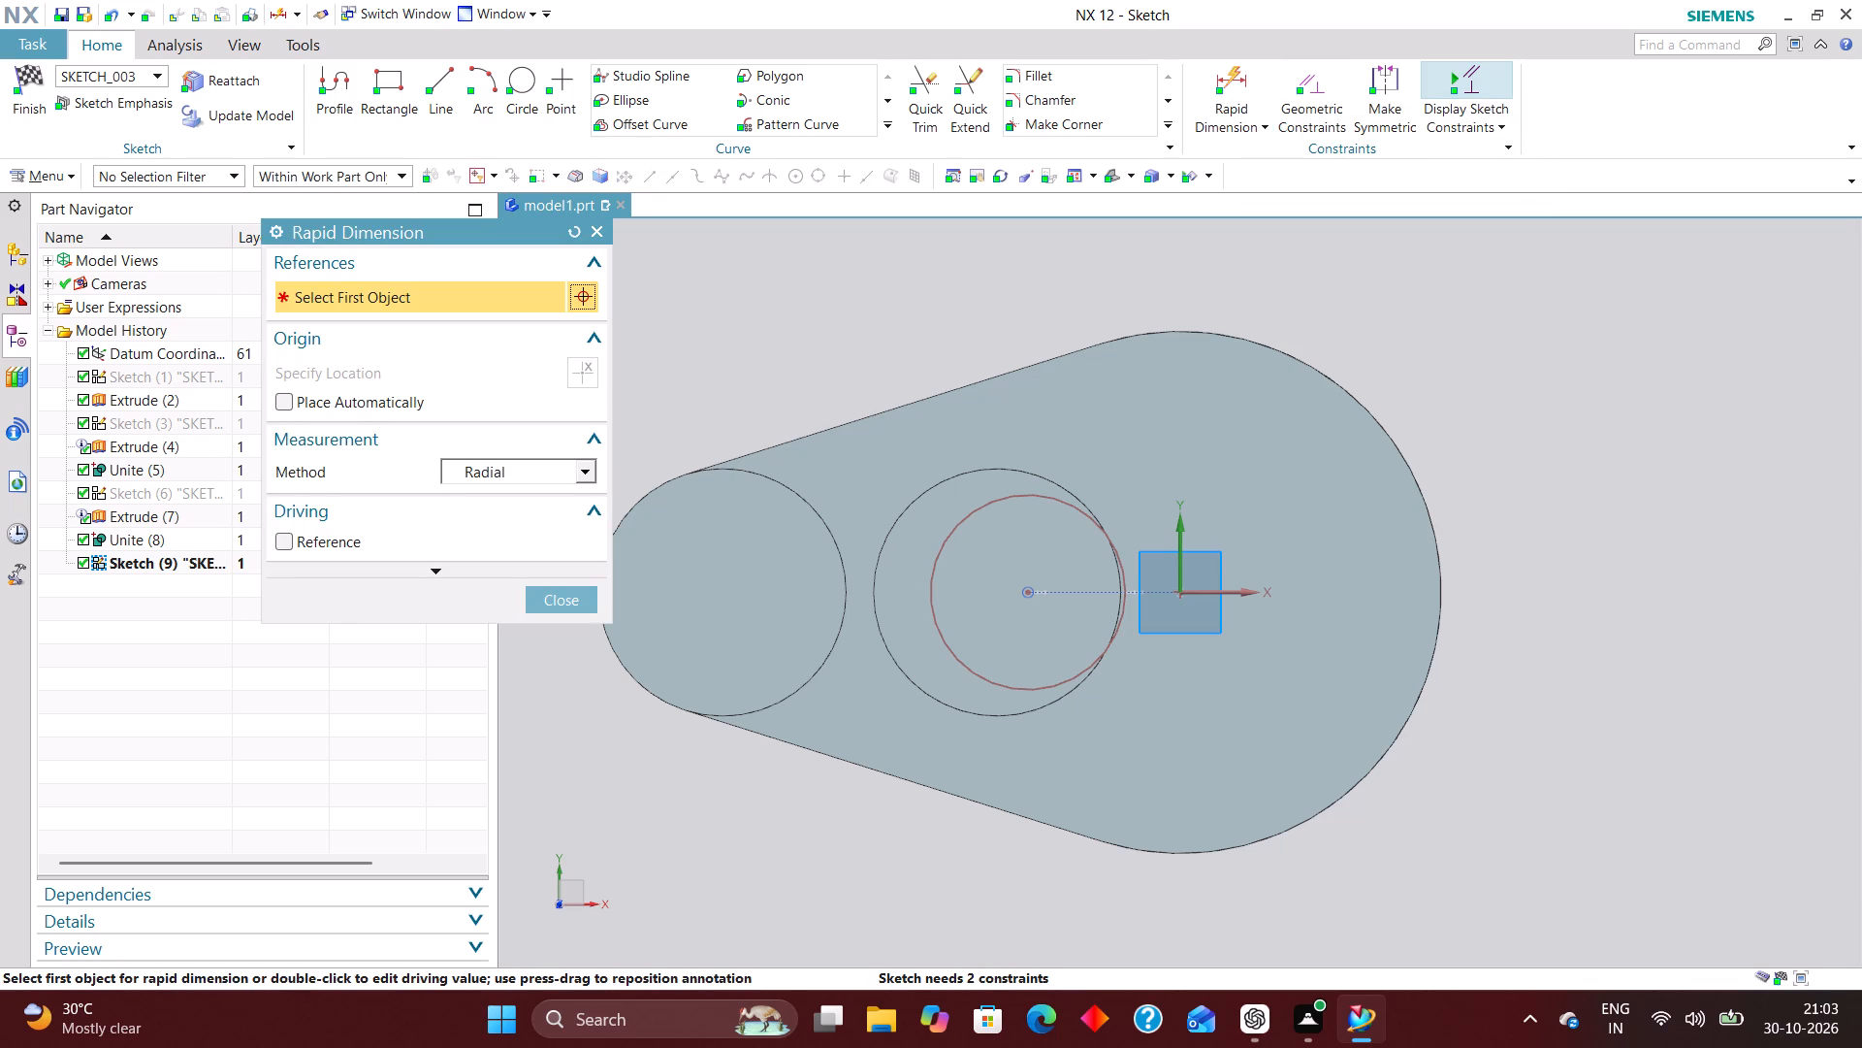
left_click(519, 469)
left_click(503, 503)
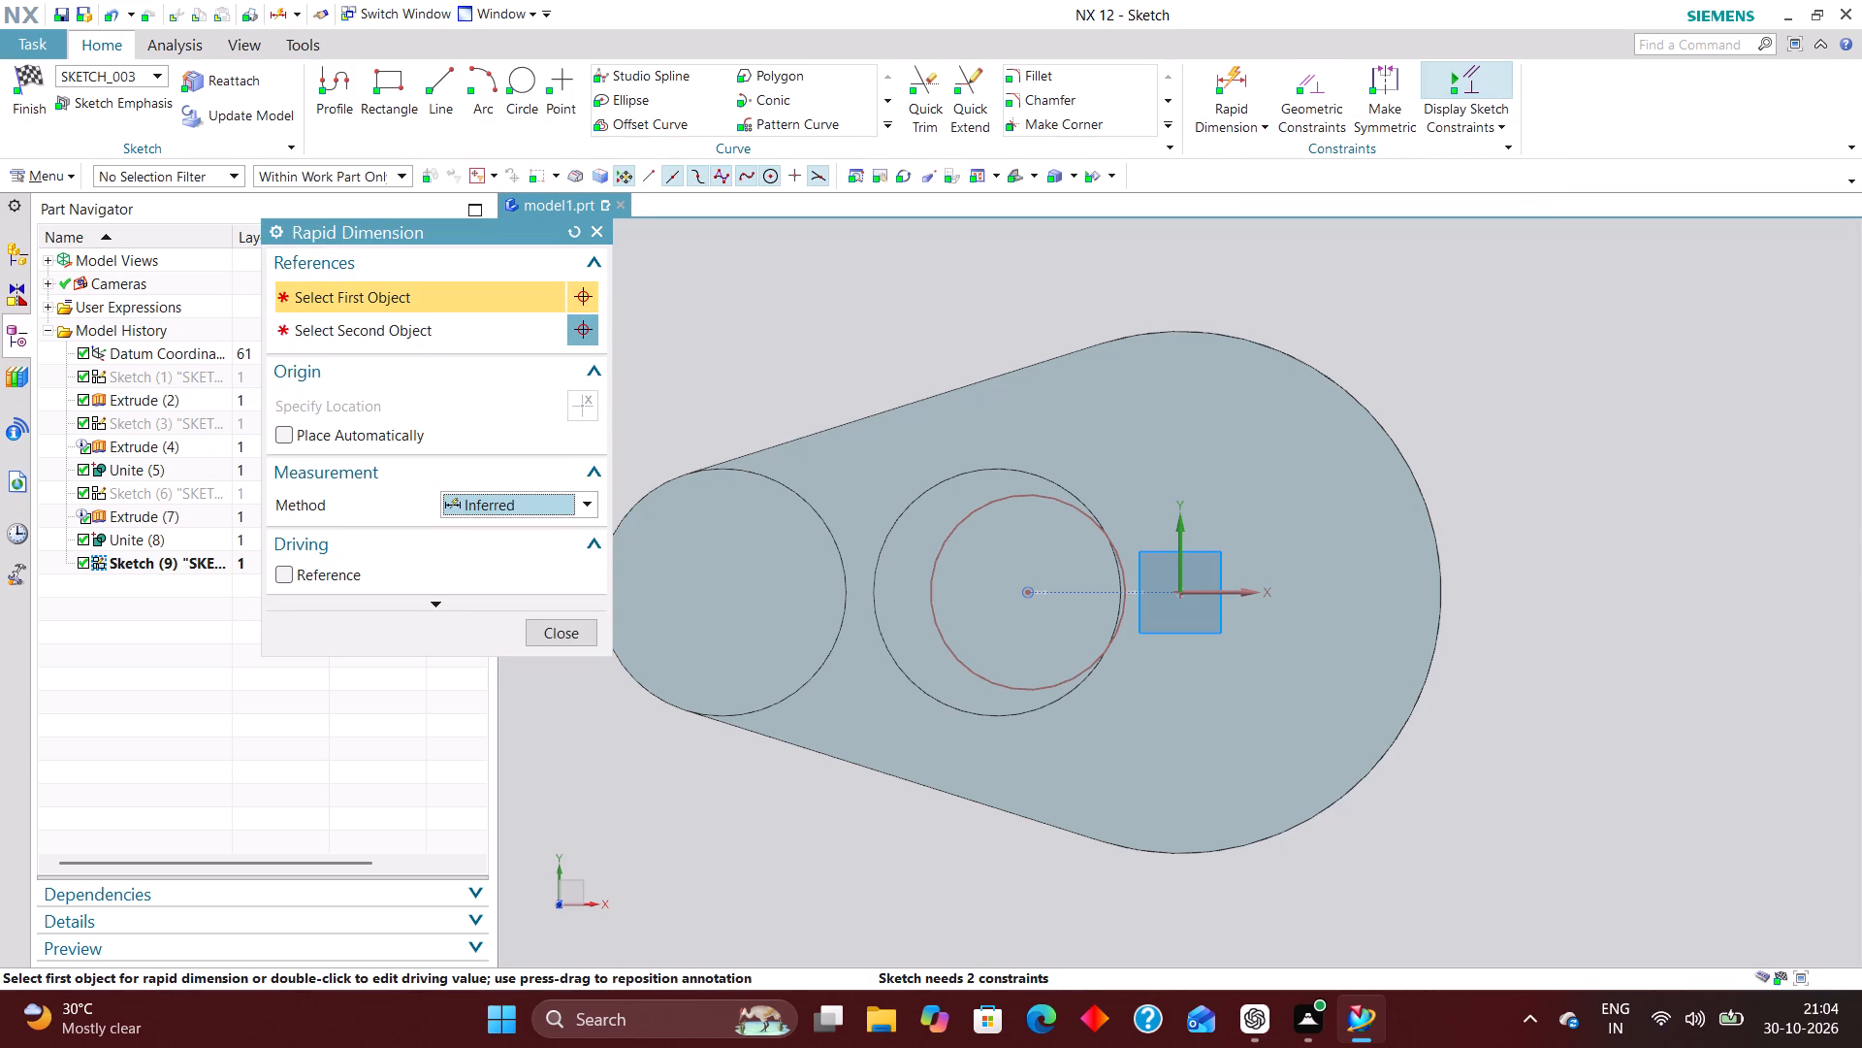
left_click(1030, 596)
left_click(1178, 557)
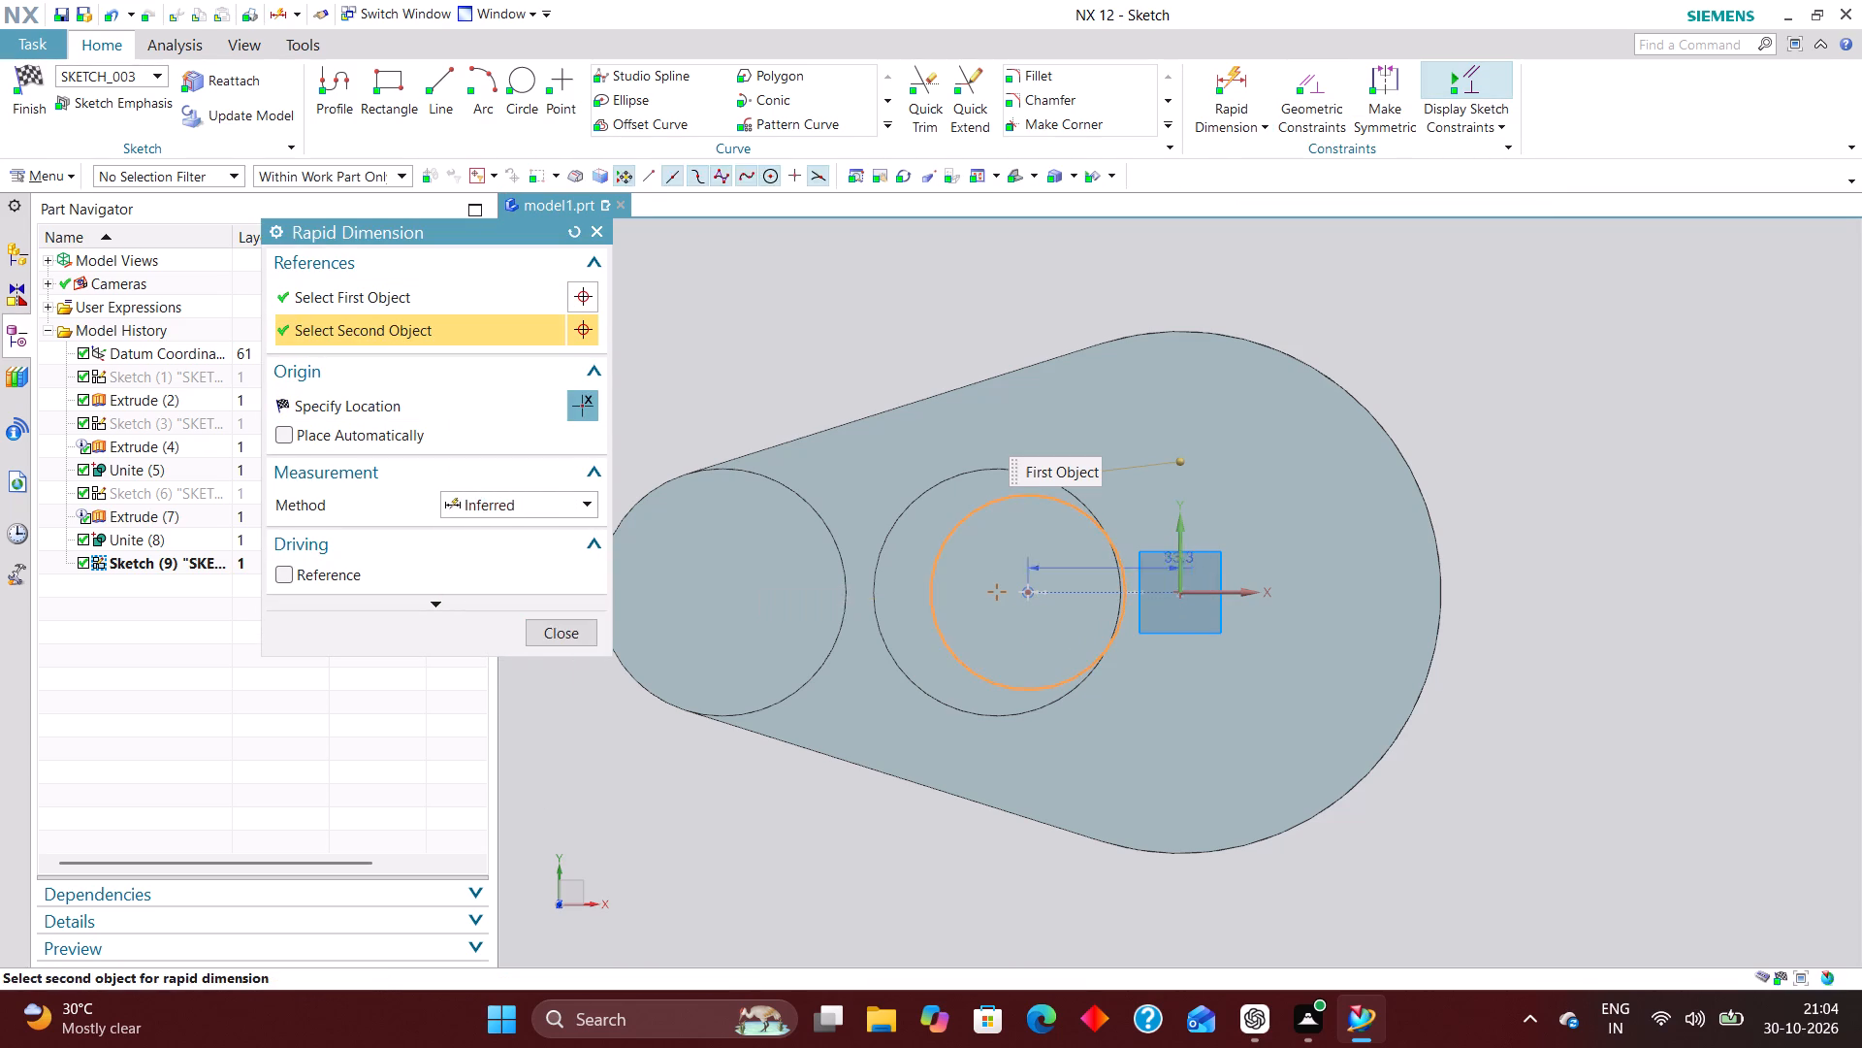
left_click(1107, 919)
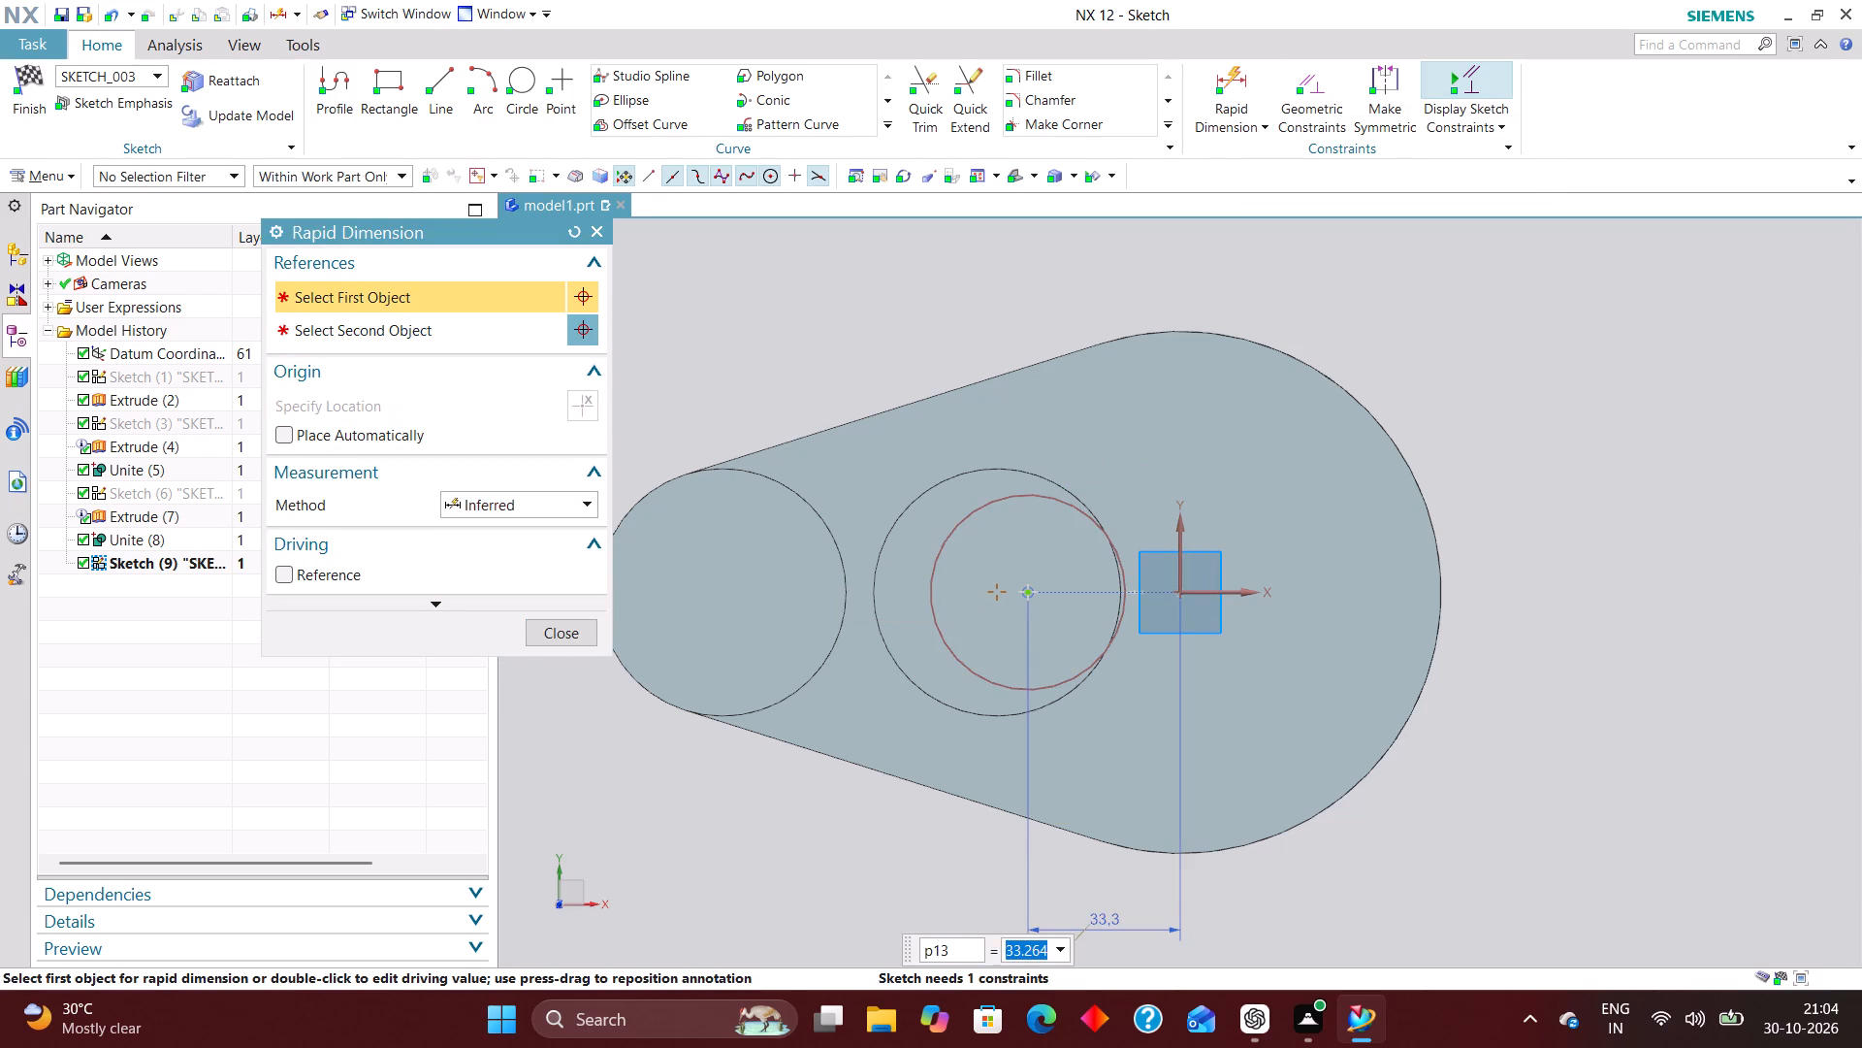
type("40")
key("Return")
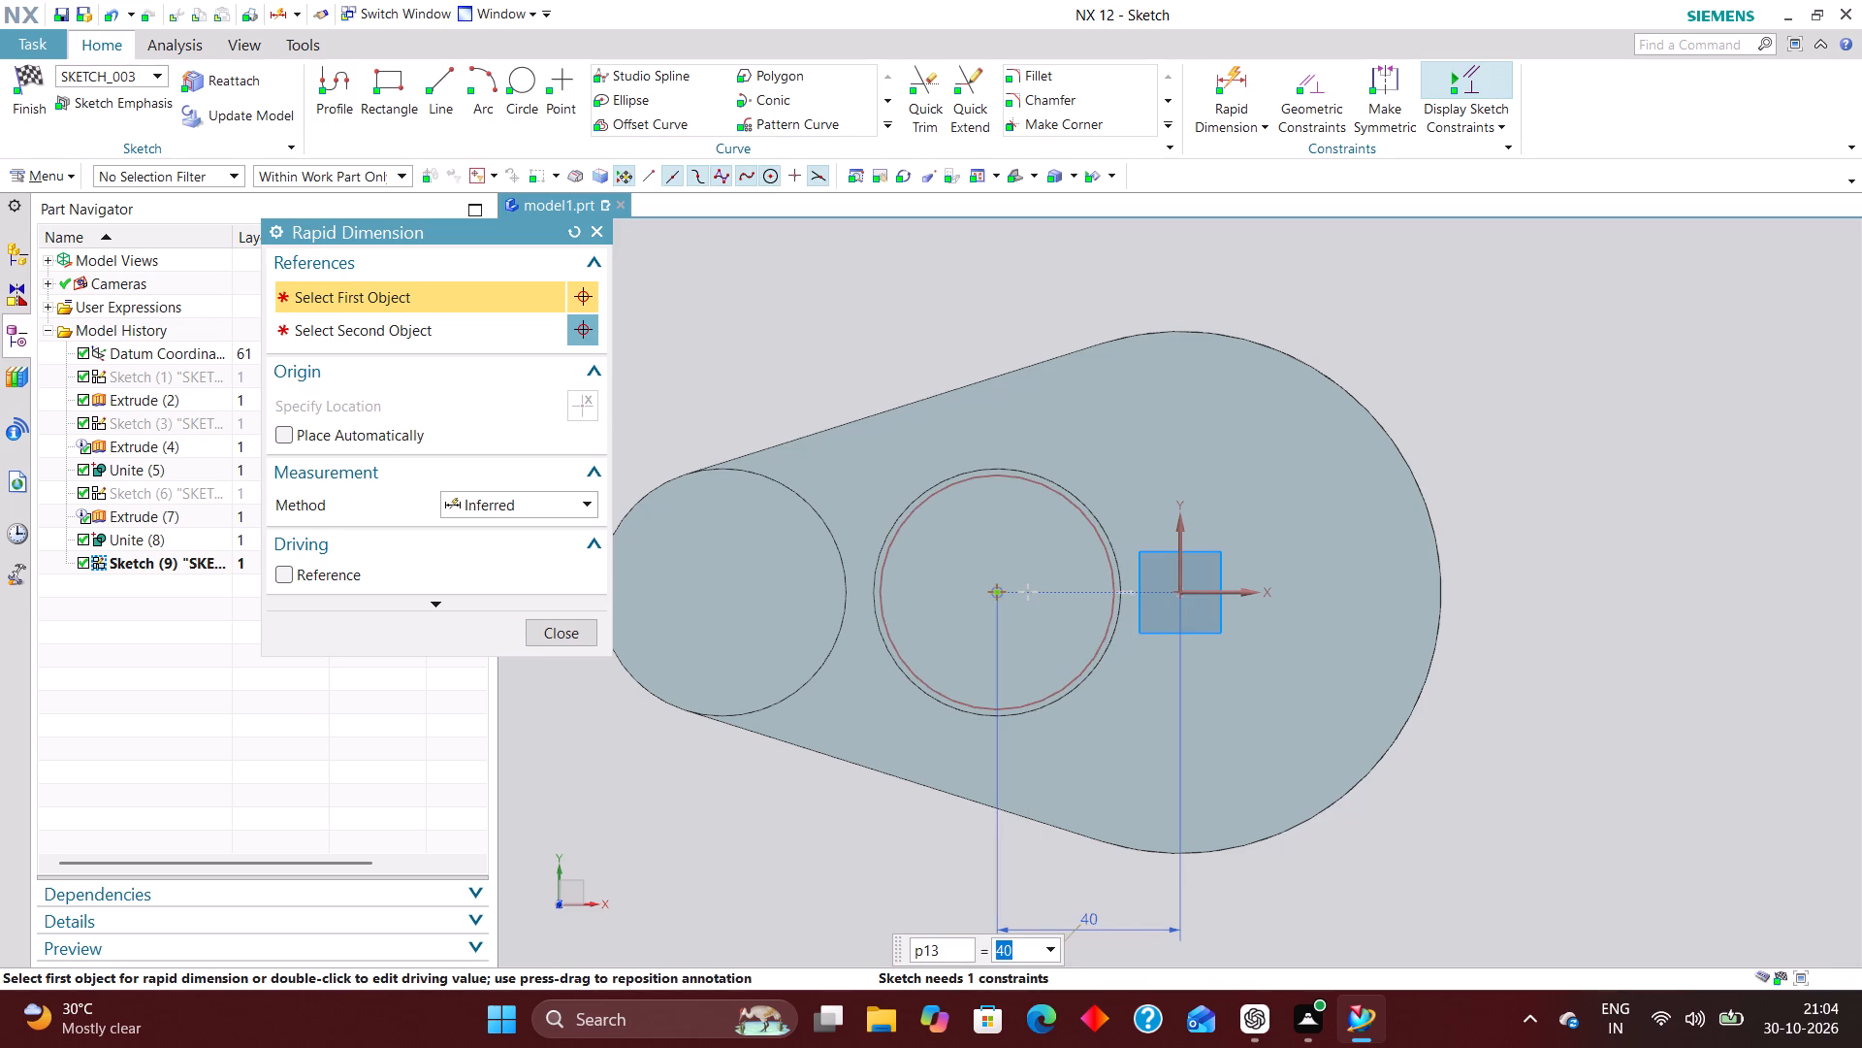
Add a radial dimension to the circle and set its radius to 27 mm.
left_click(571, 508)
left_click(540, 683)
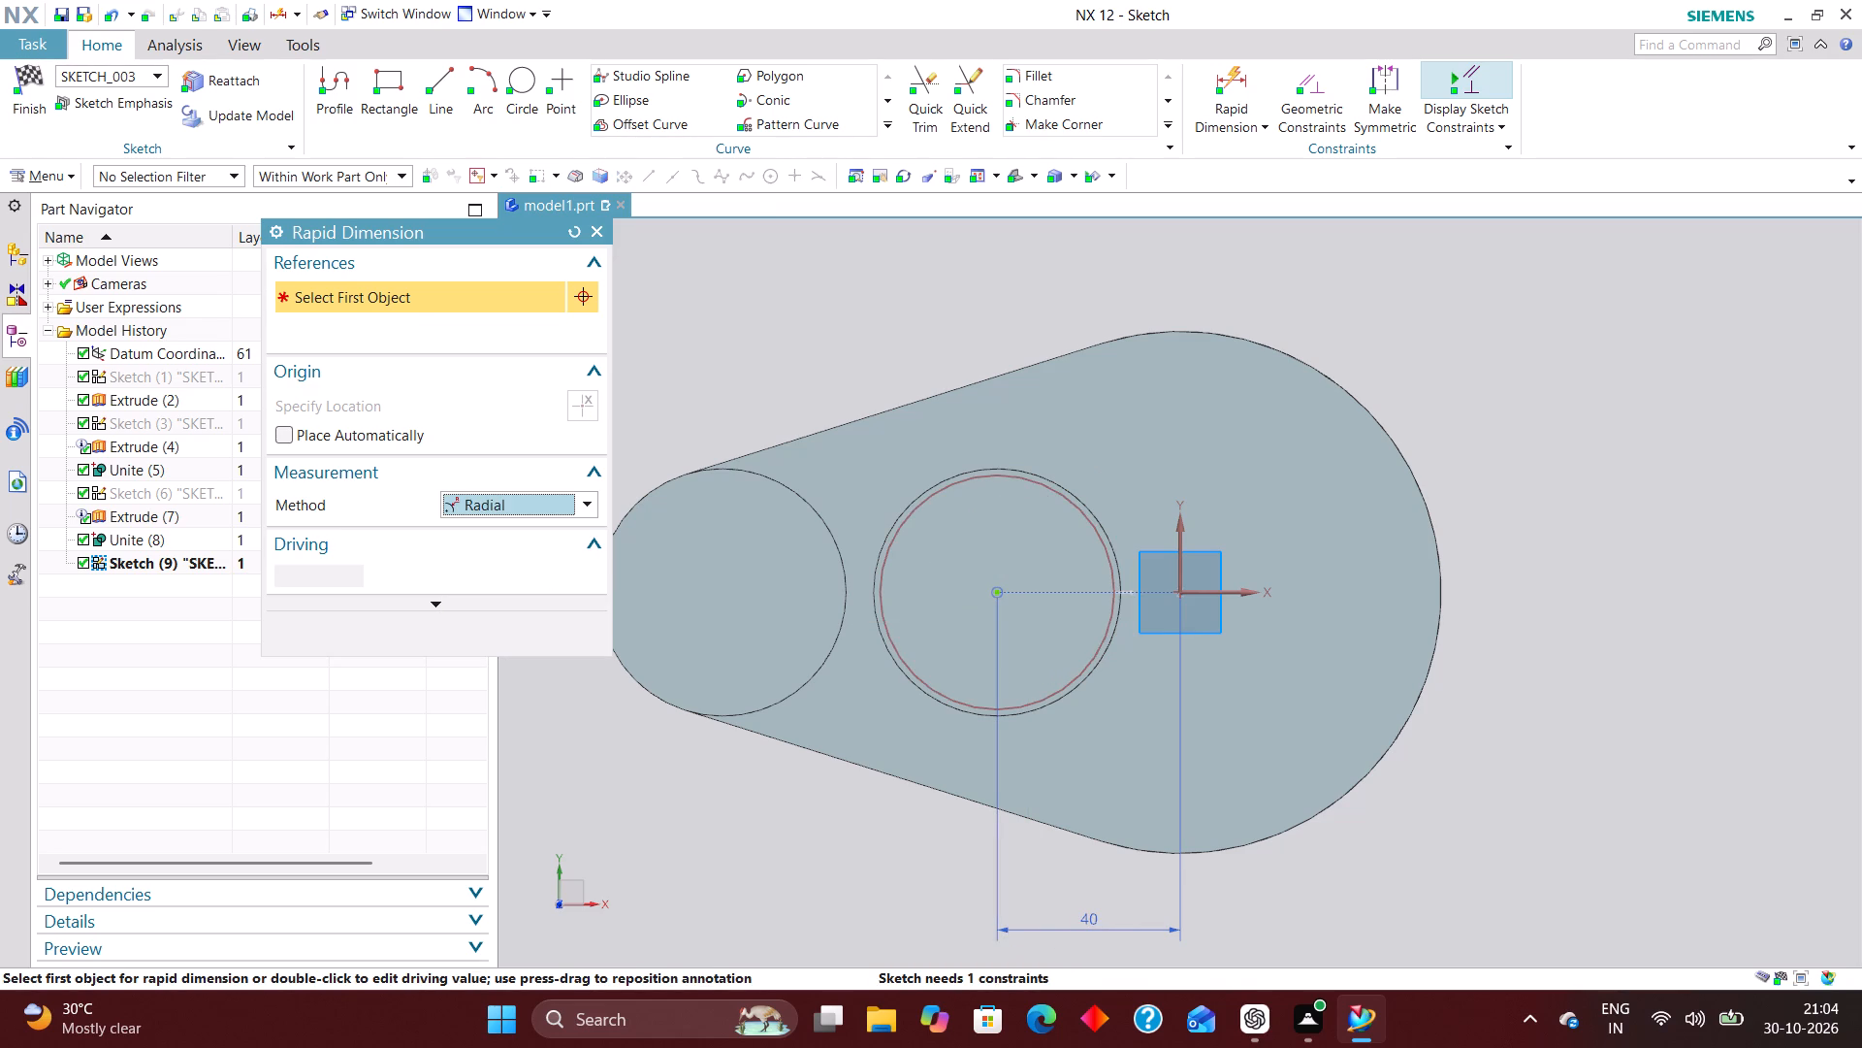
left_click(938, 491)
left_click(874, 333)
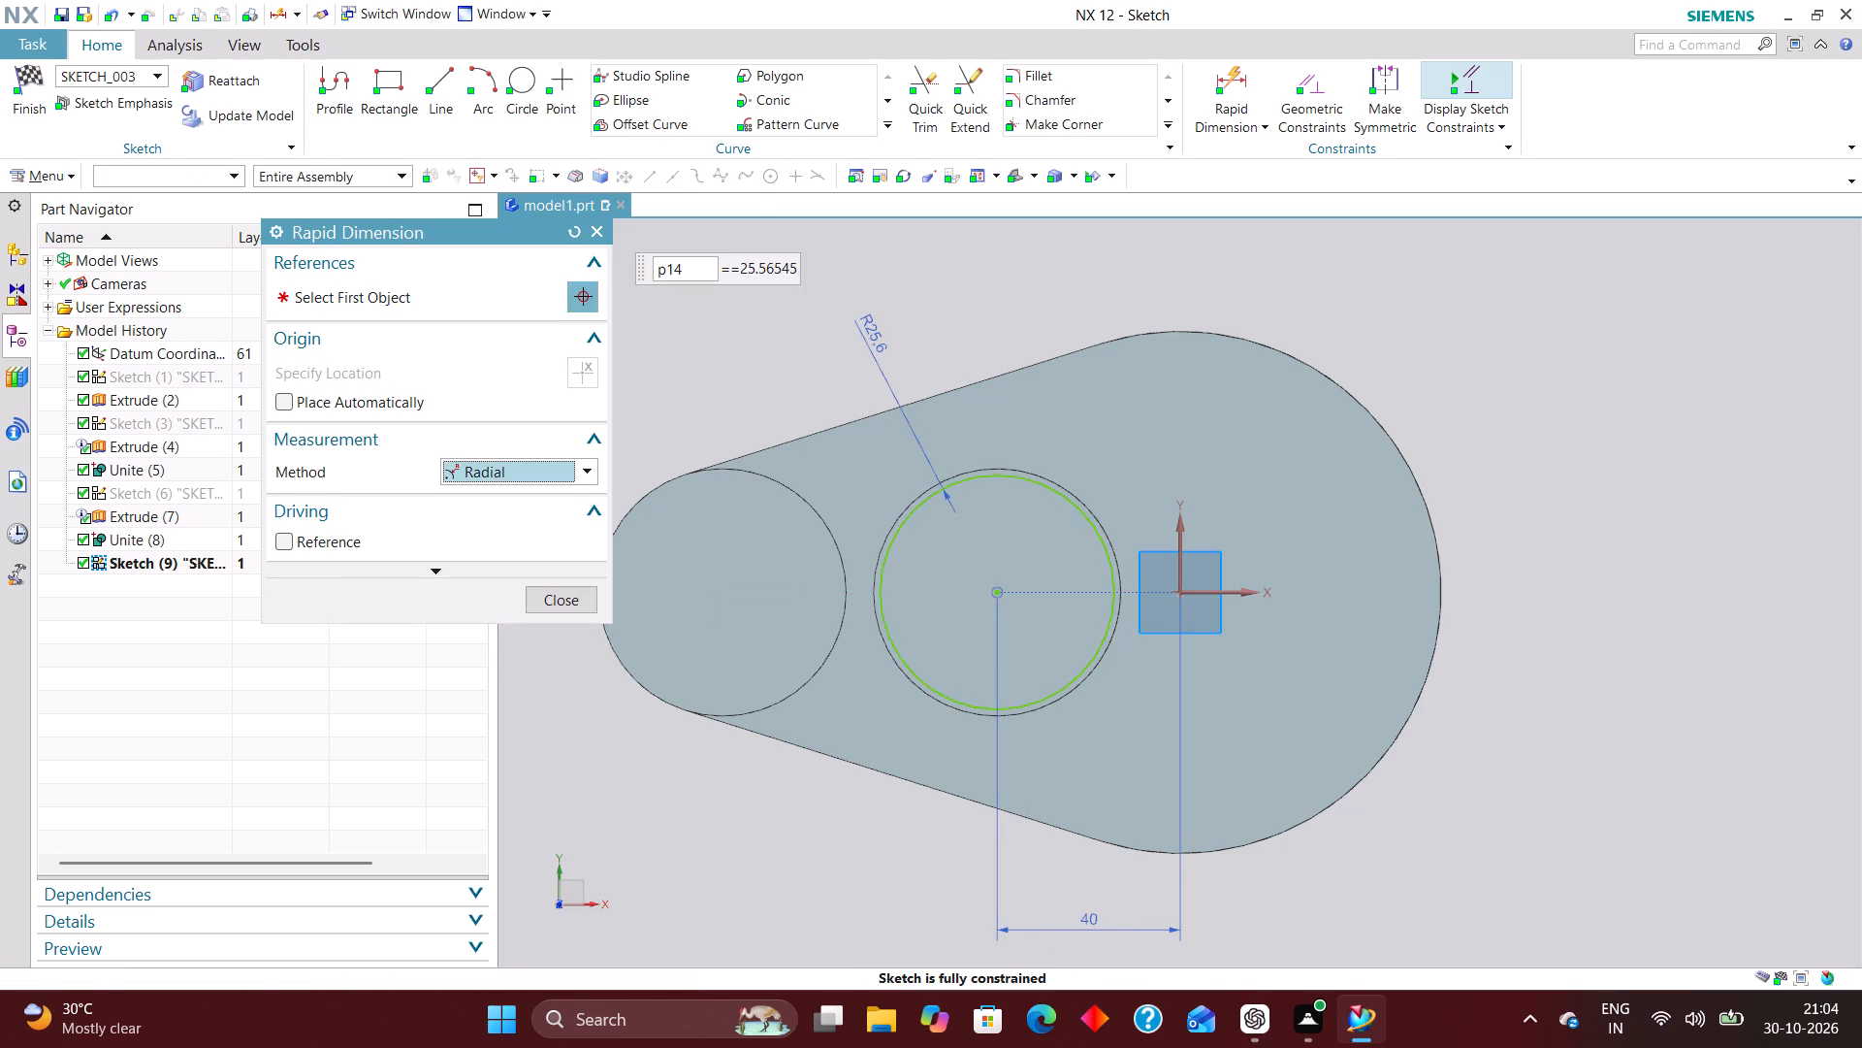
type("27")
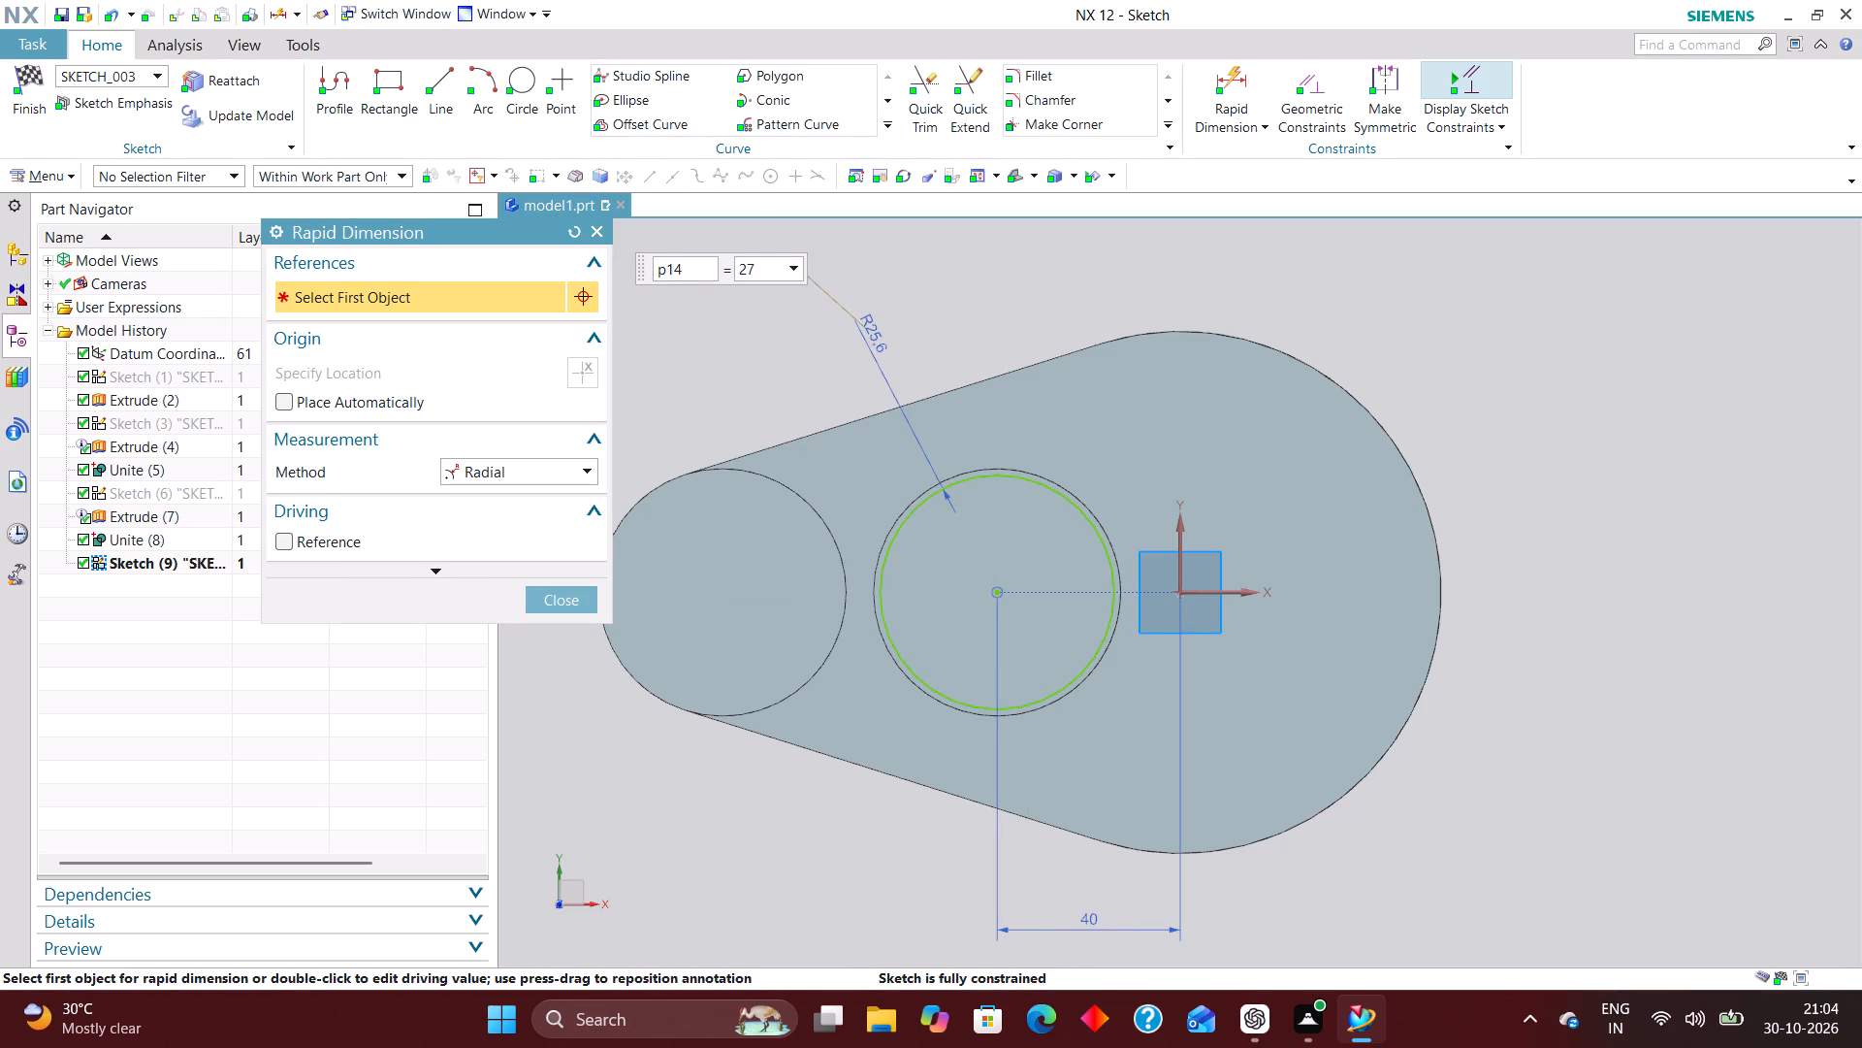
key("Return")
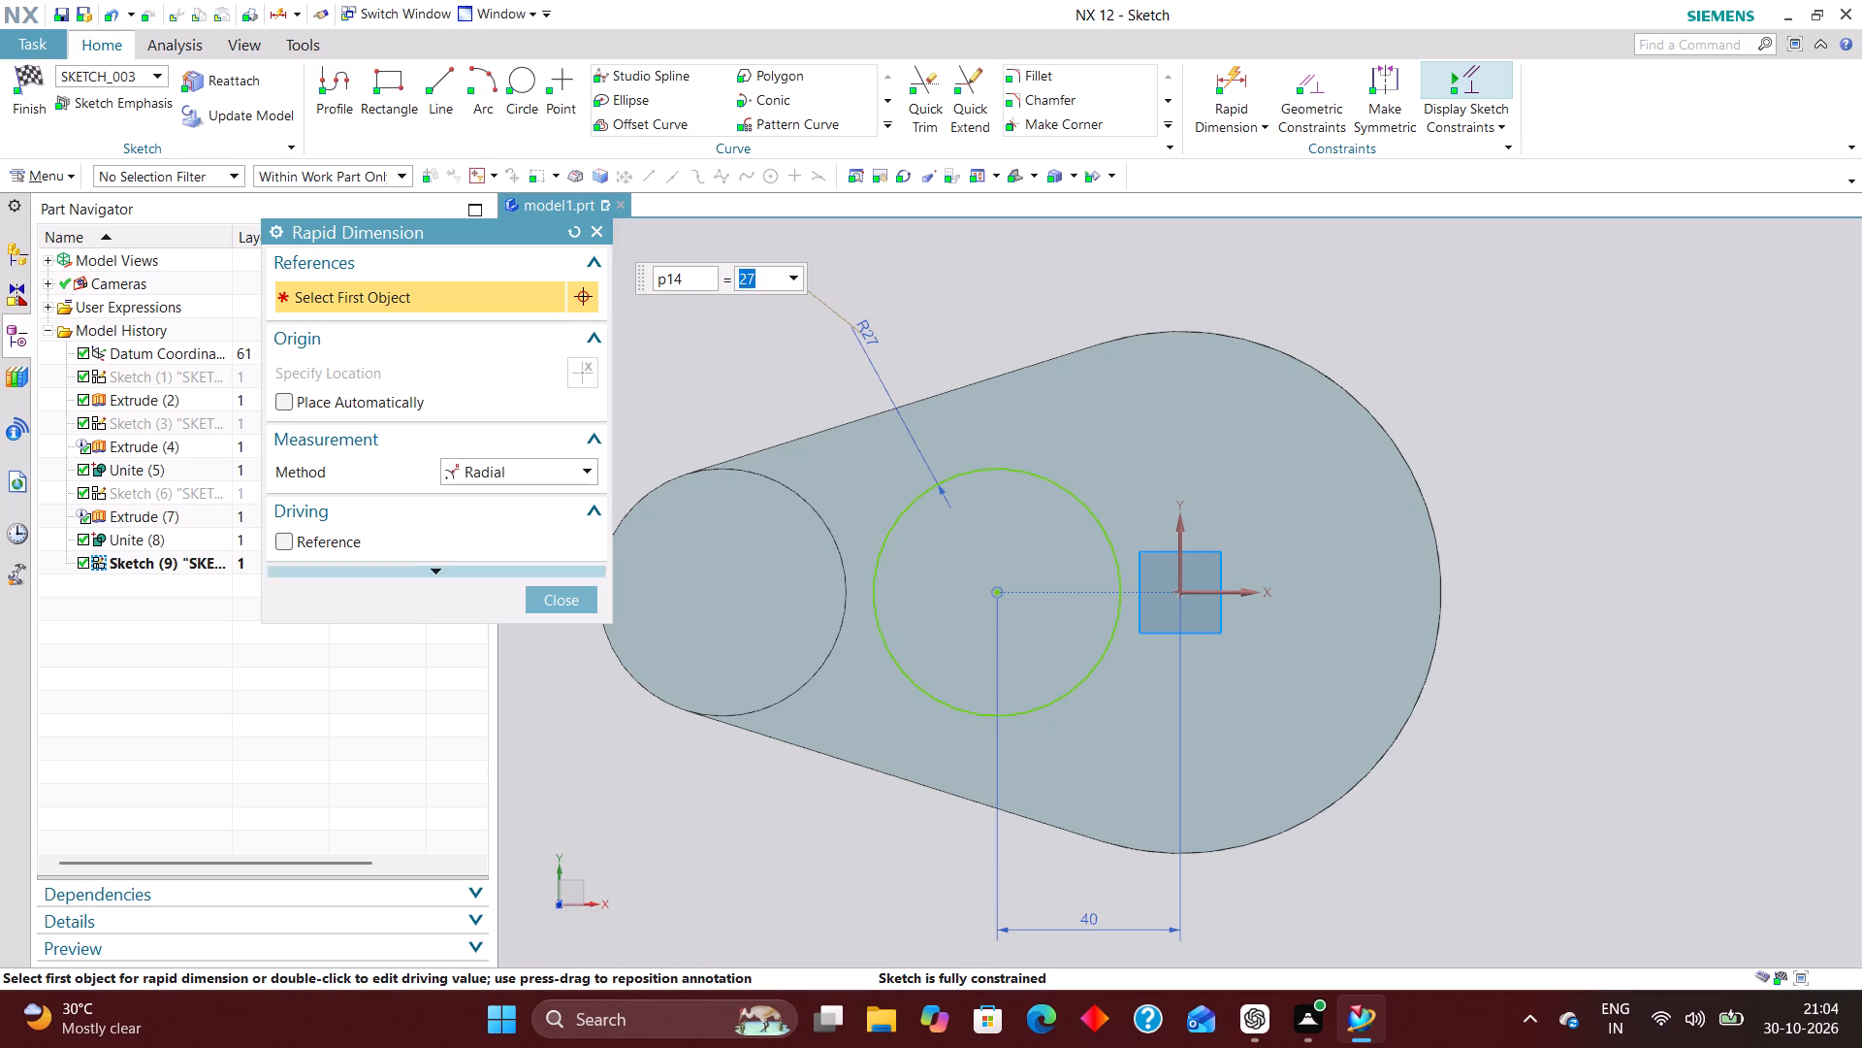
left_click(574, 594)
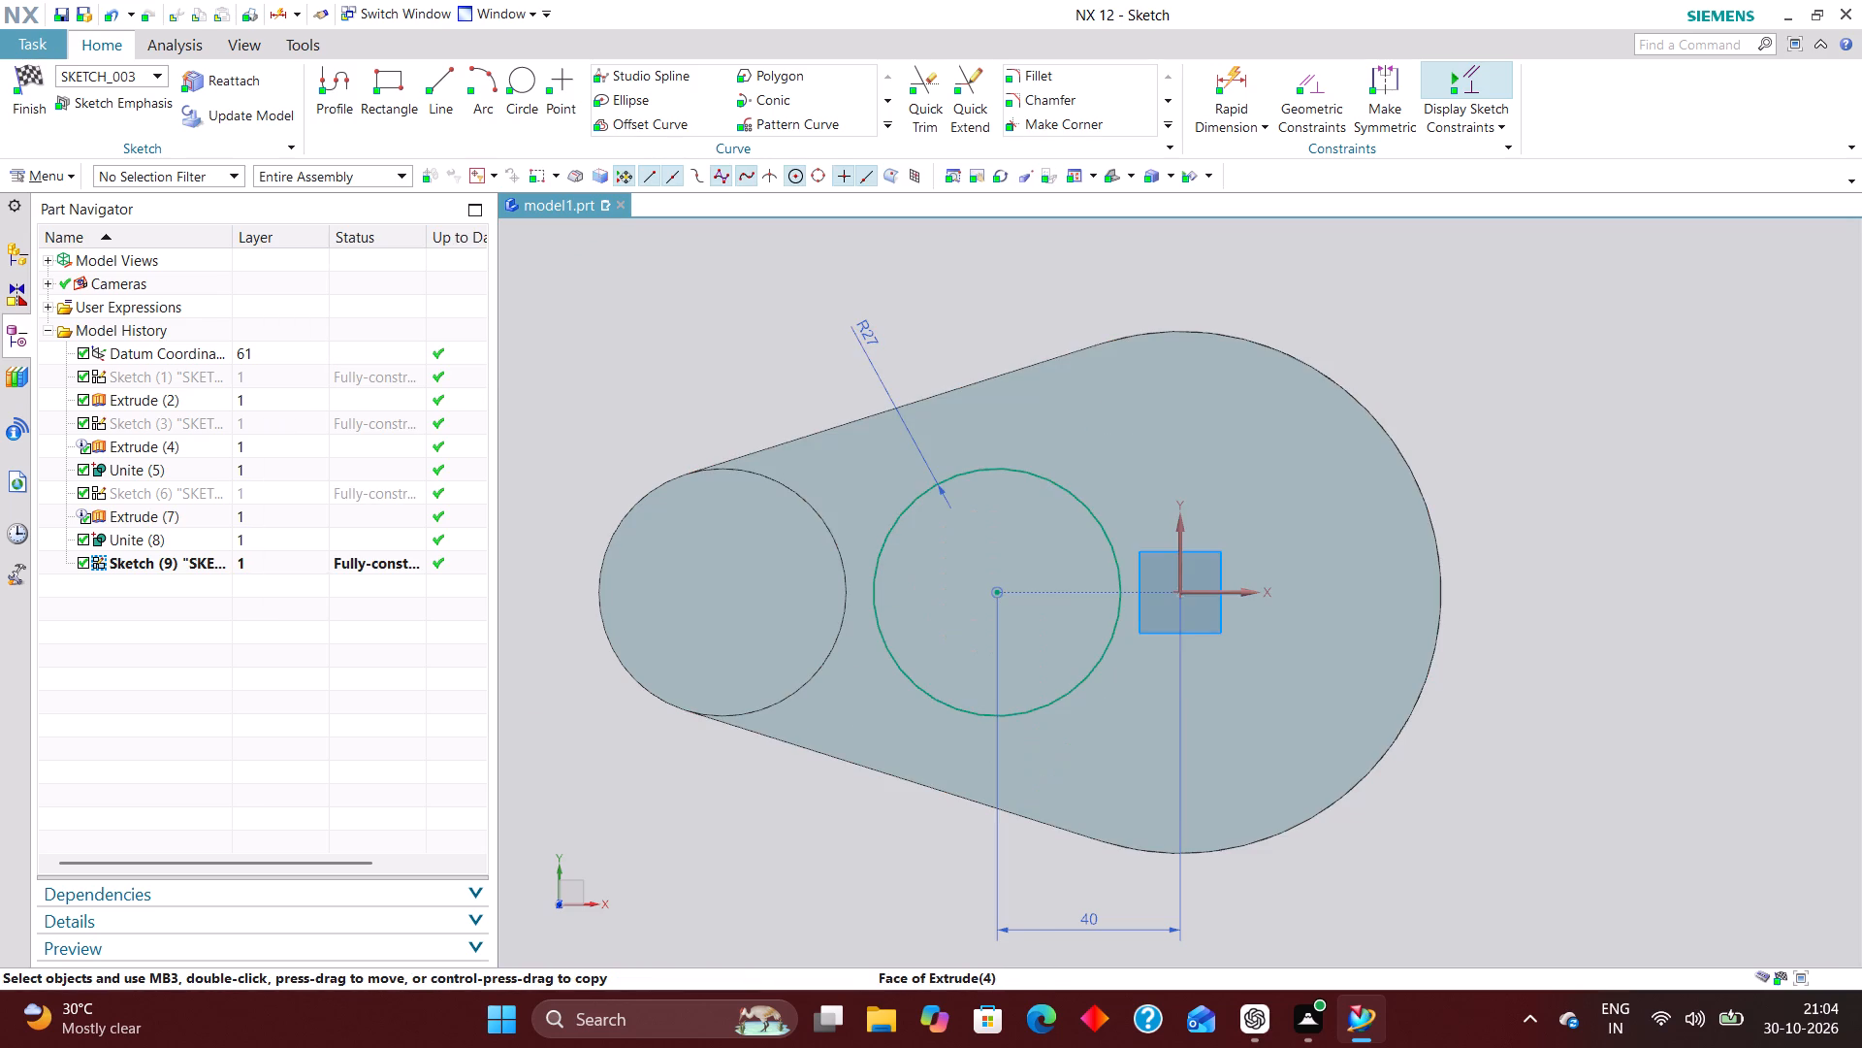
Hide the solid body so that only the circle sketch is displayed.
right_click_drag(835, 440, 837, 677)
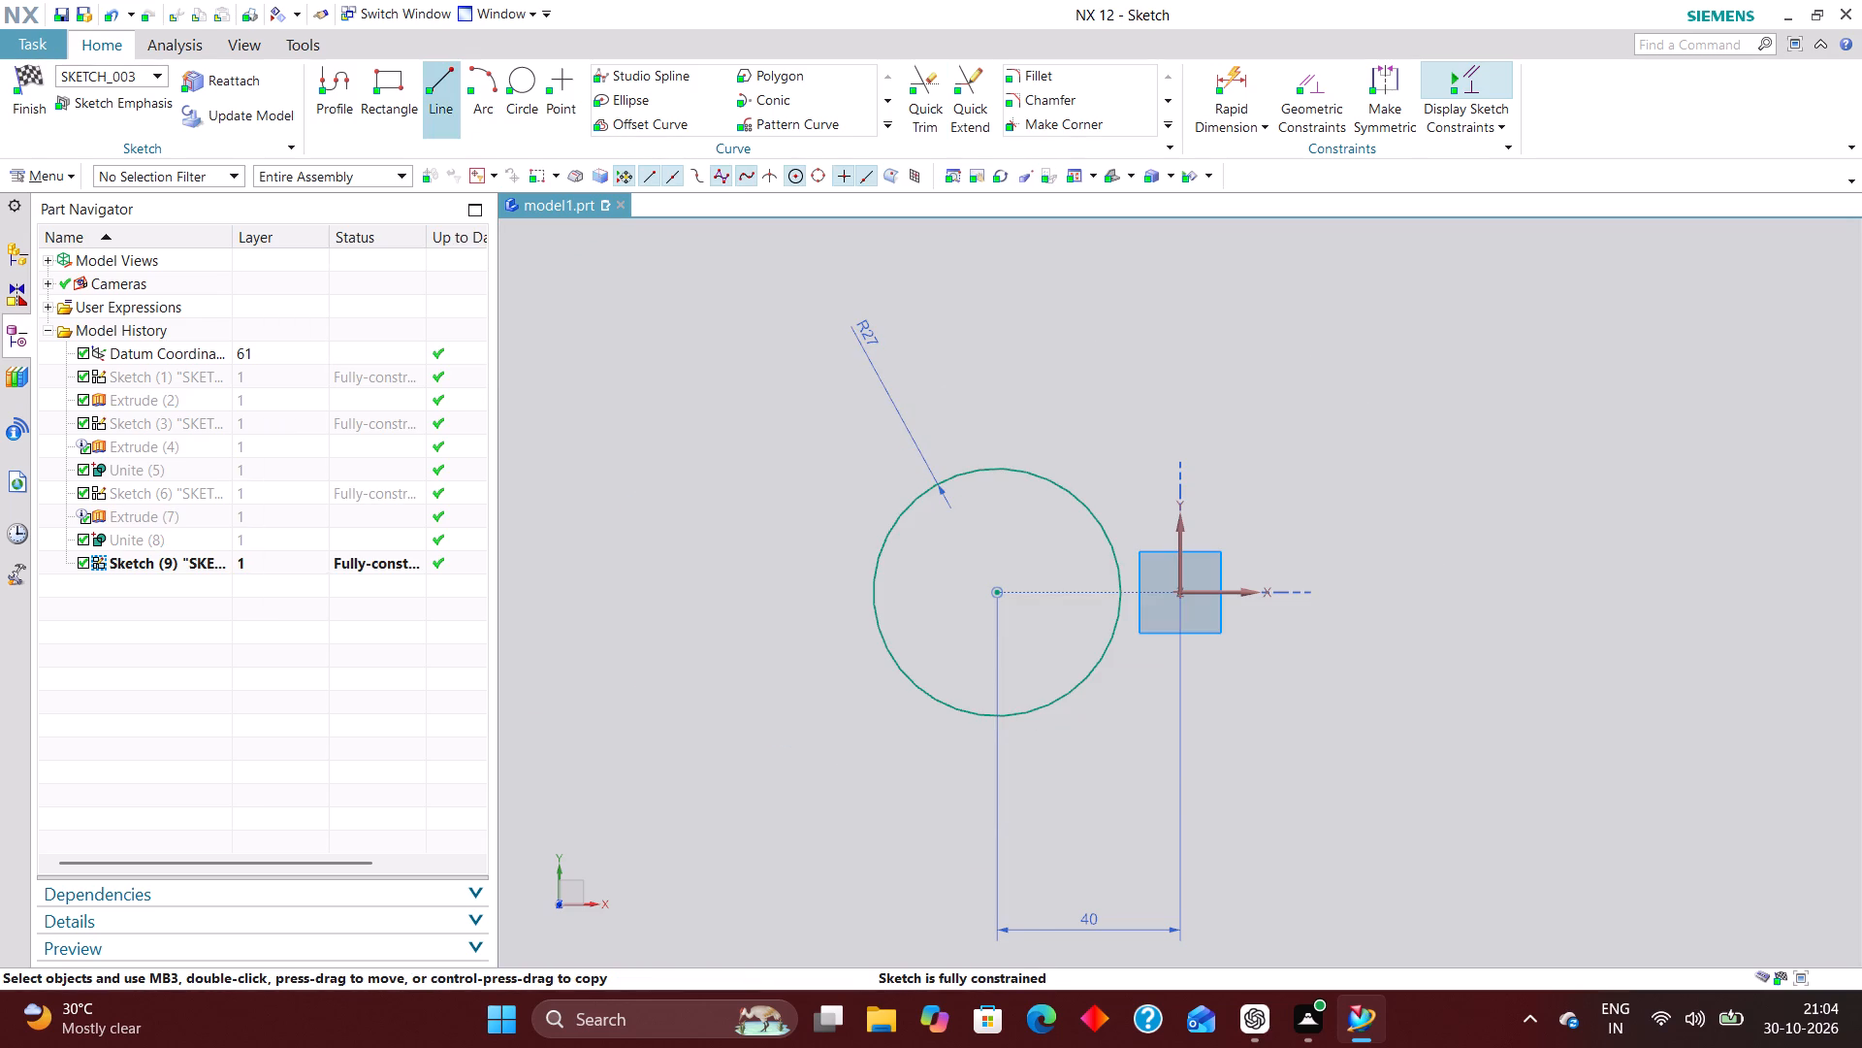
Sketch horizontal lines above and below the circle, and an about 84 mm vertical line from the upper line's +X end across the lower line.
left_click(446, 83)
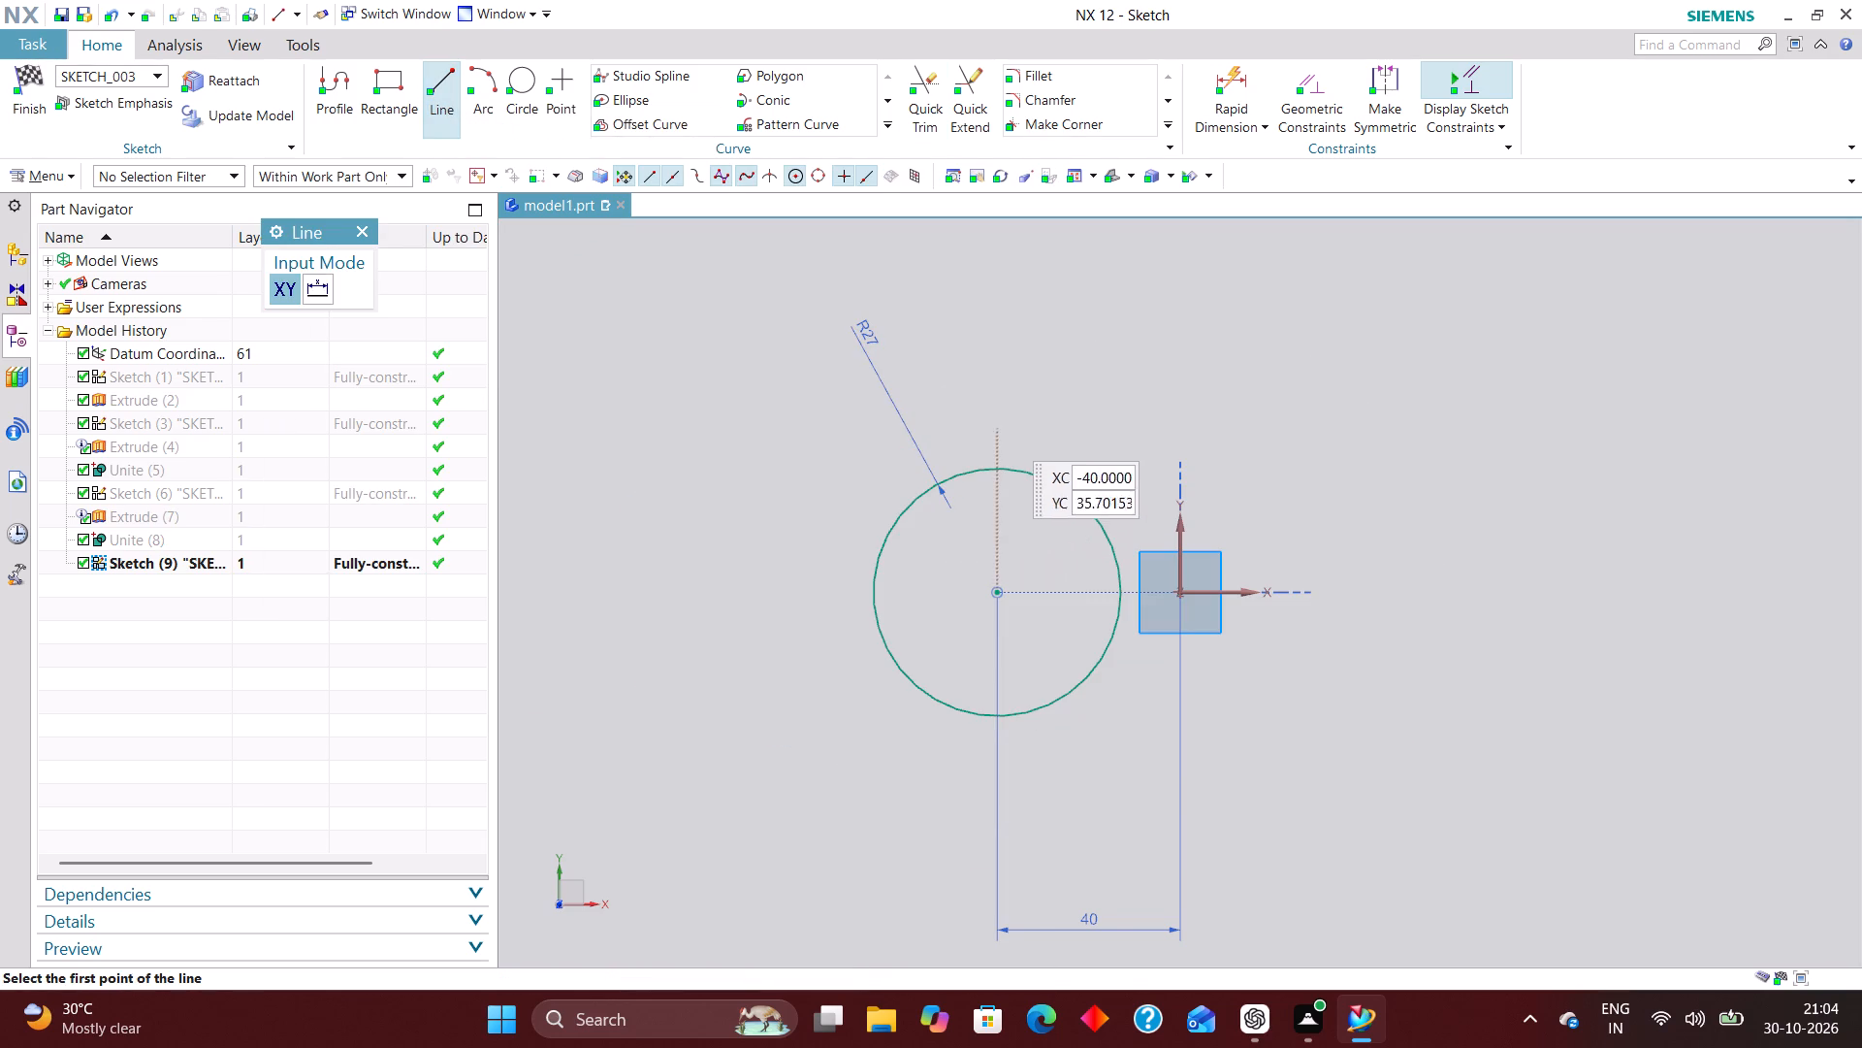
left_click(958, 420)
left_click(1260, 418)
left_click(962, 767)
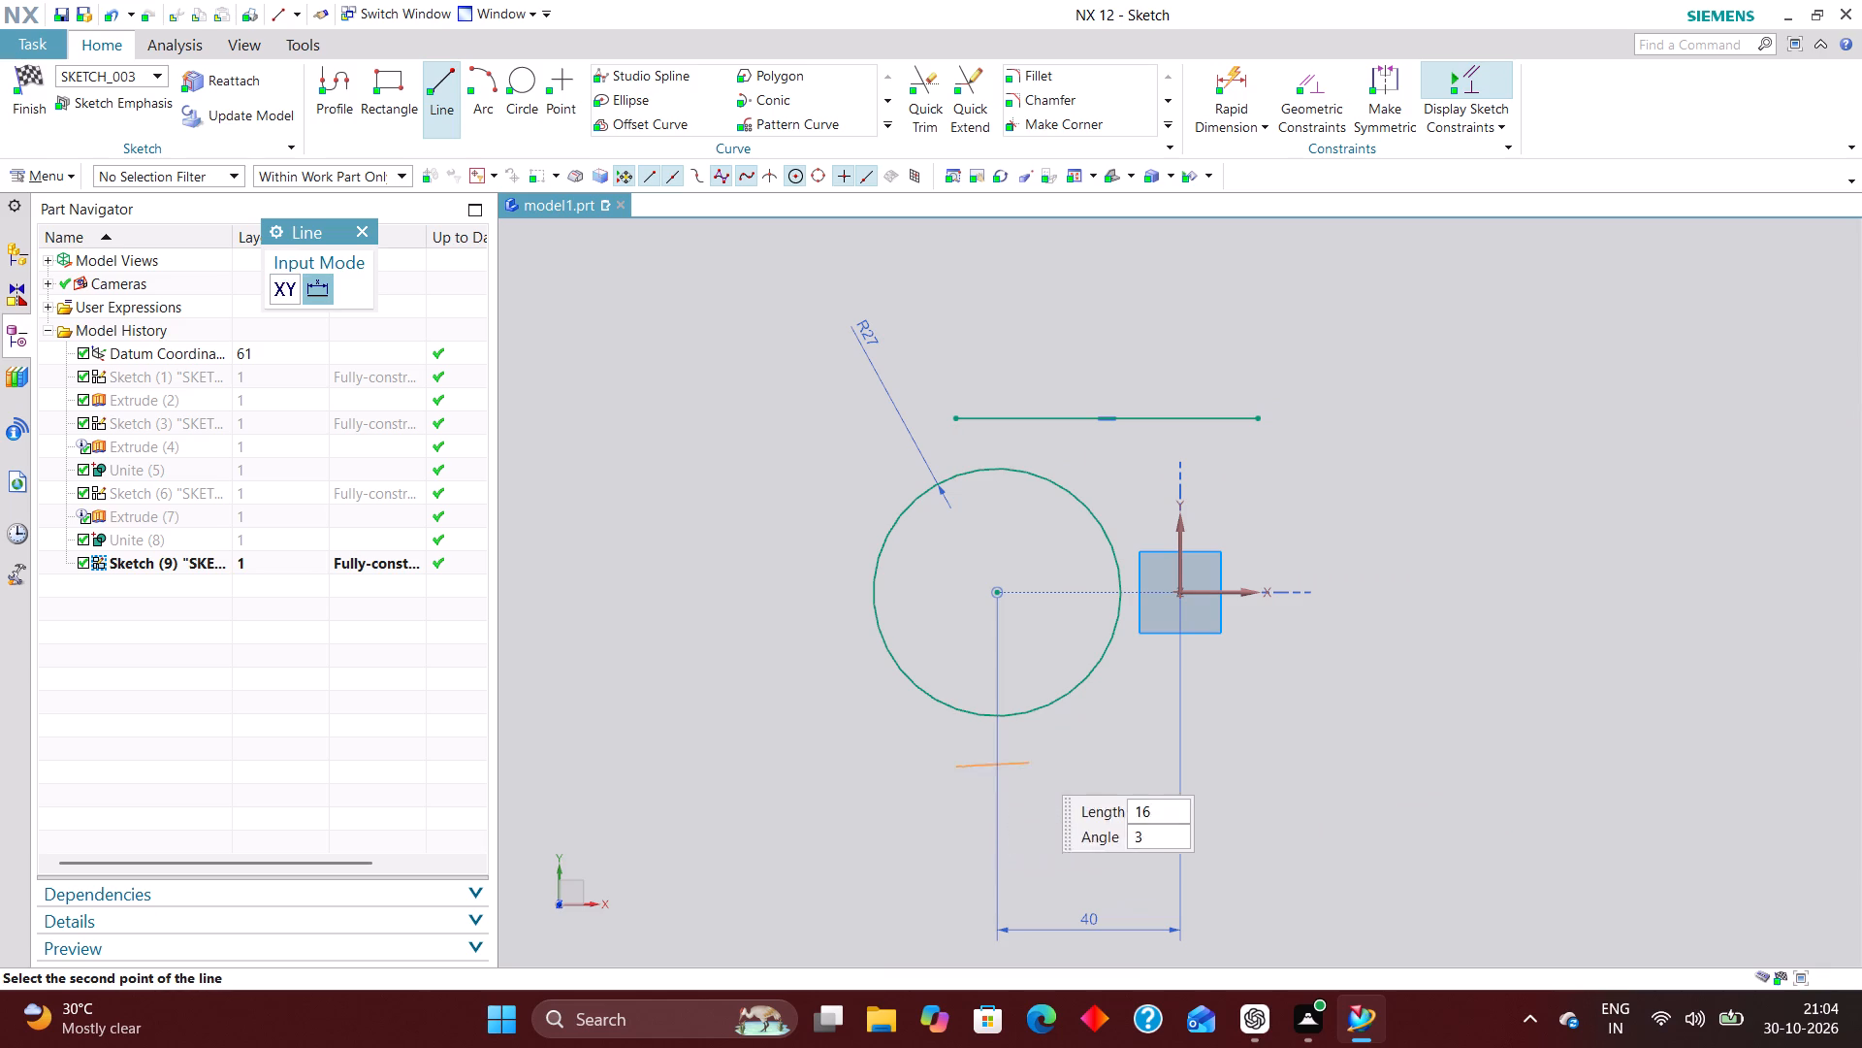
left_click(1283, 777)
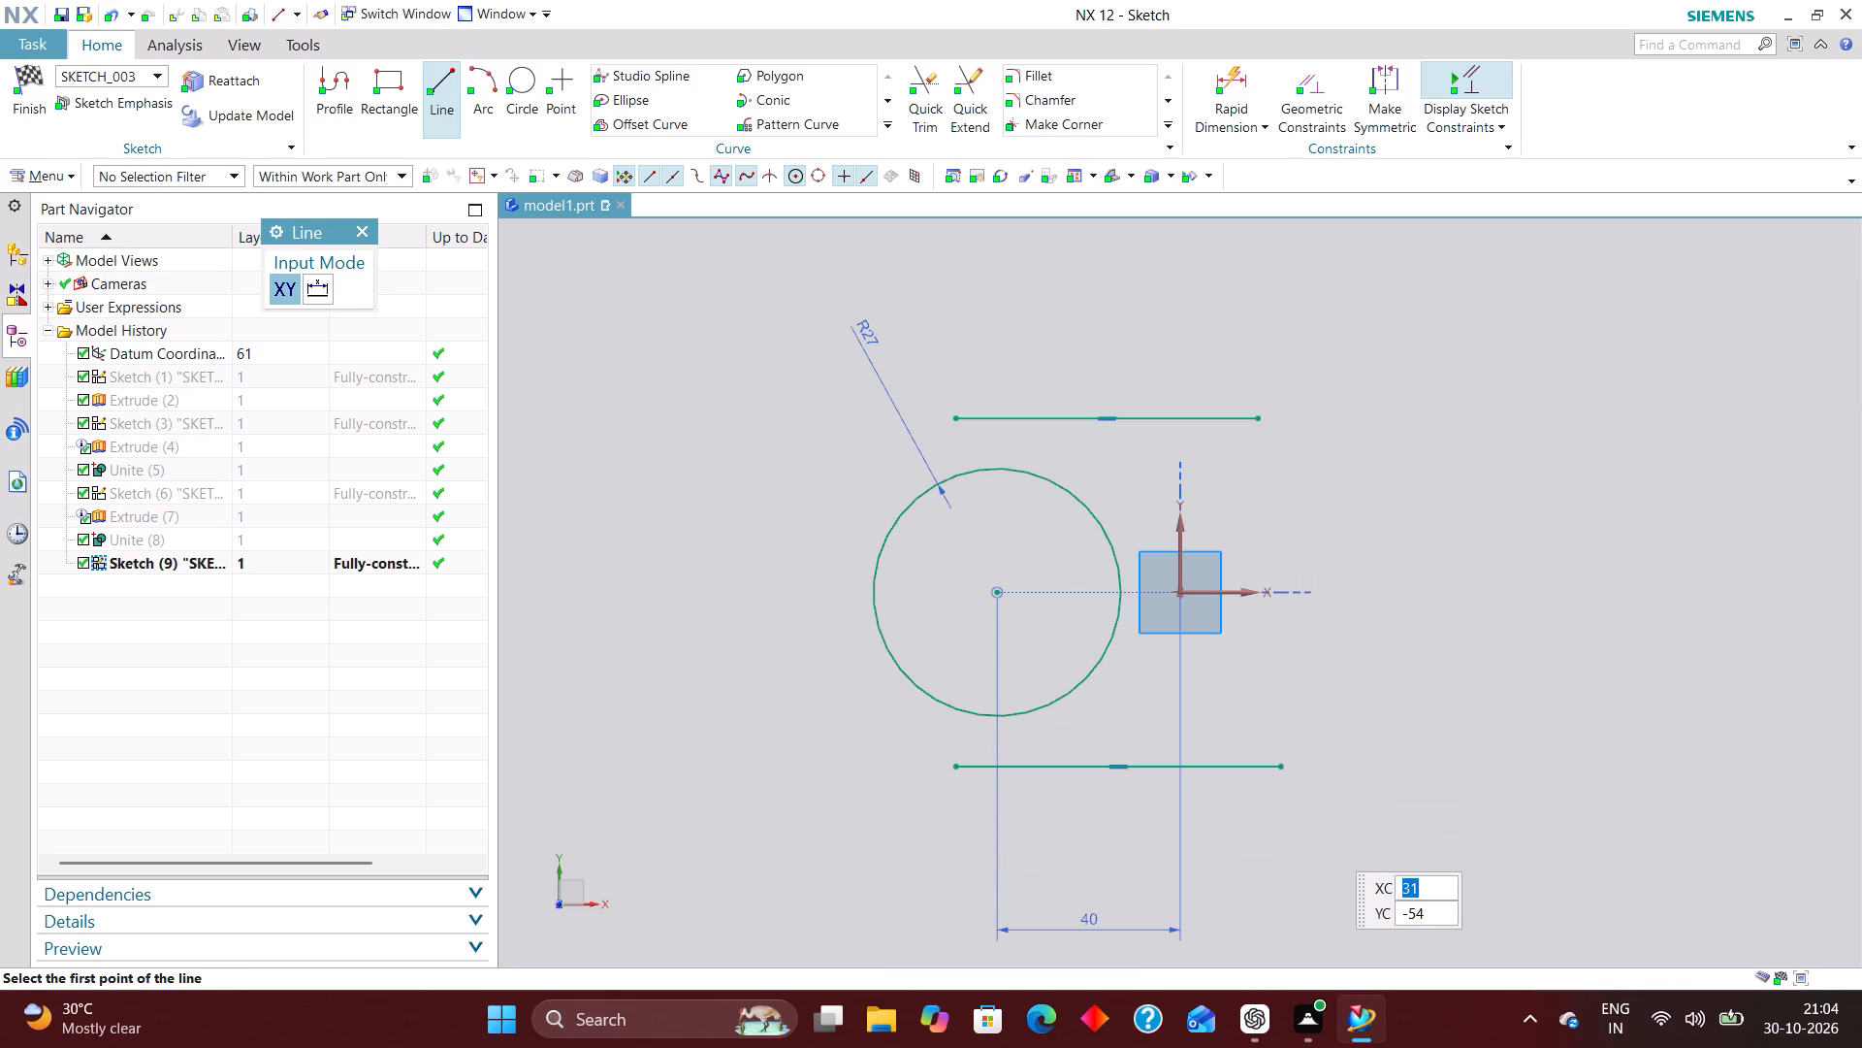
left_click(1257, 420)
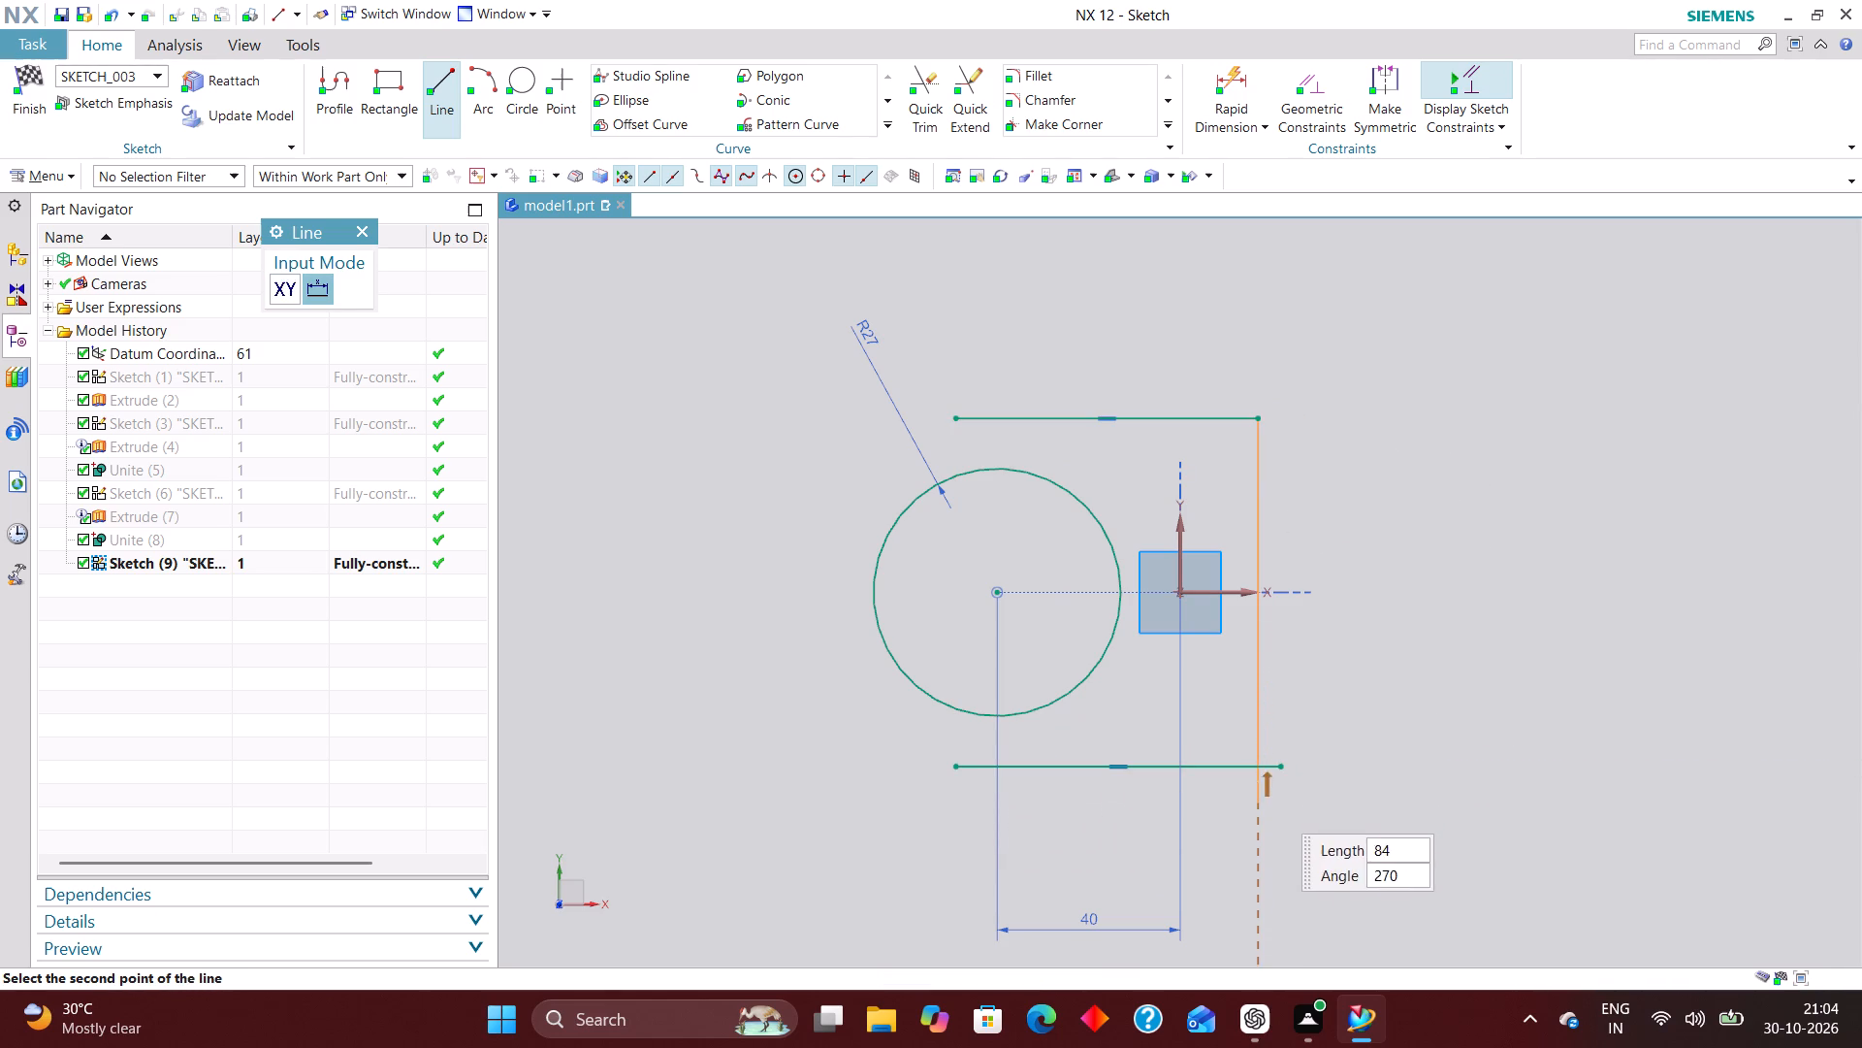
left_click(1269, 804)
Dimension the vertical line's distance from the Y axis as 15 mm, using the Inferred method.
left_click(1230, 83)
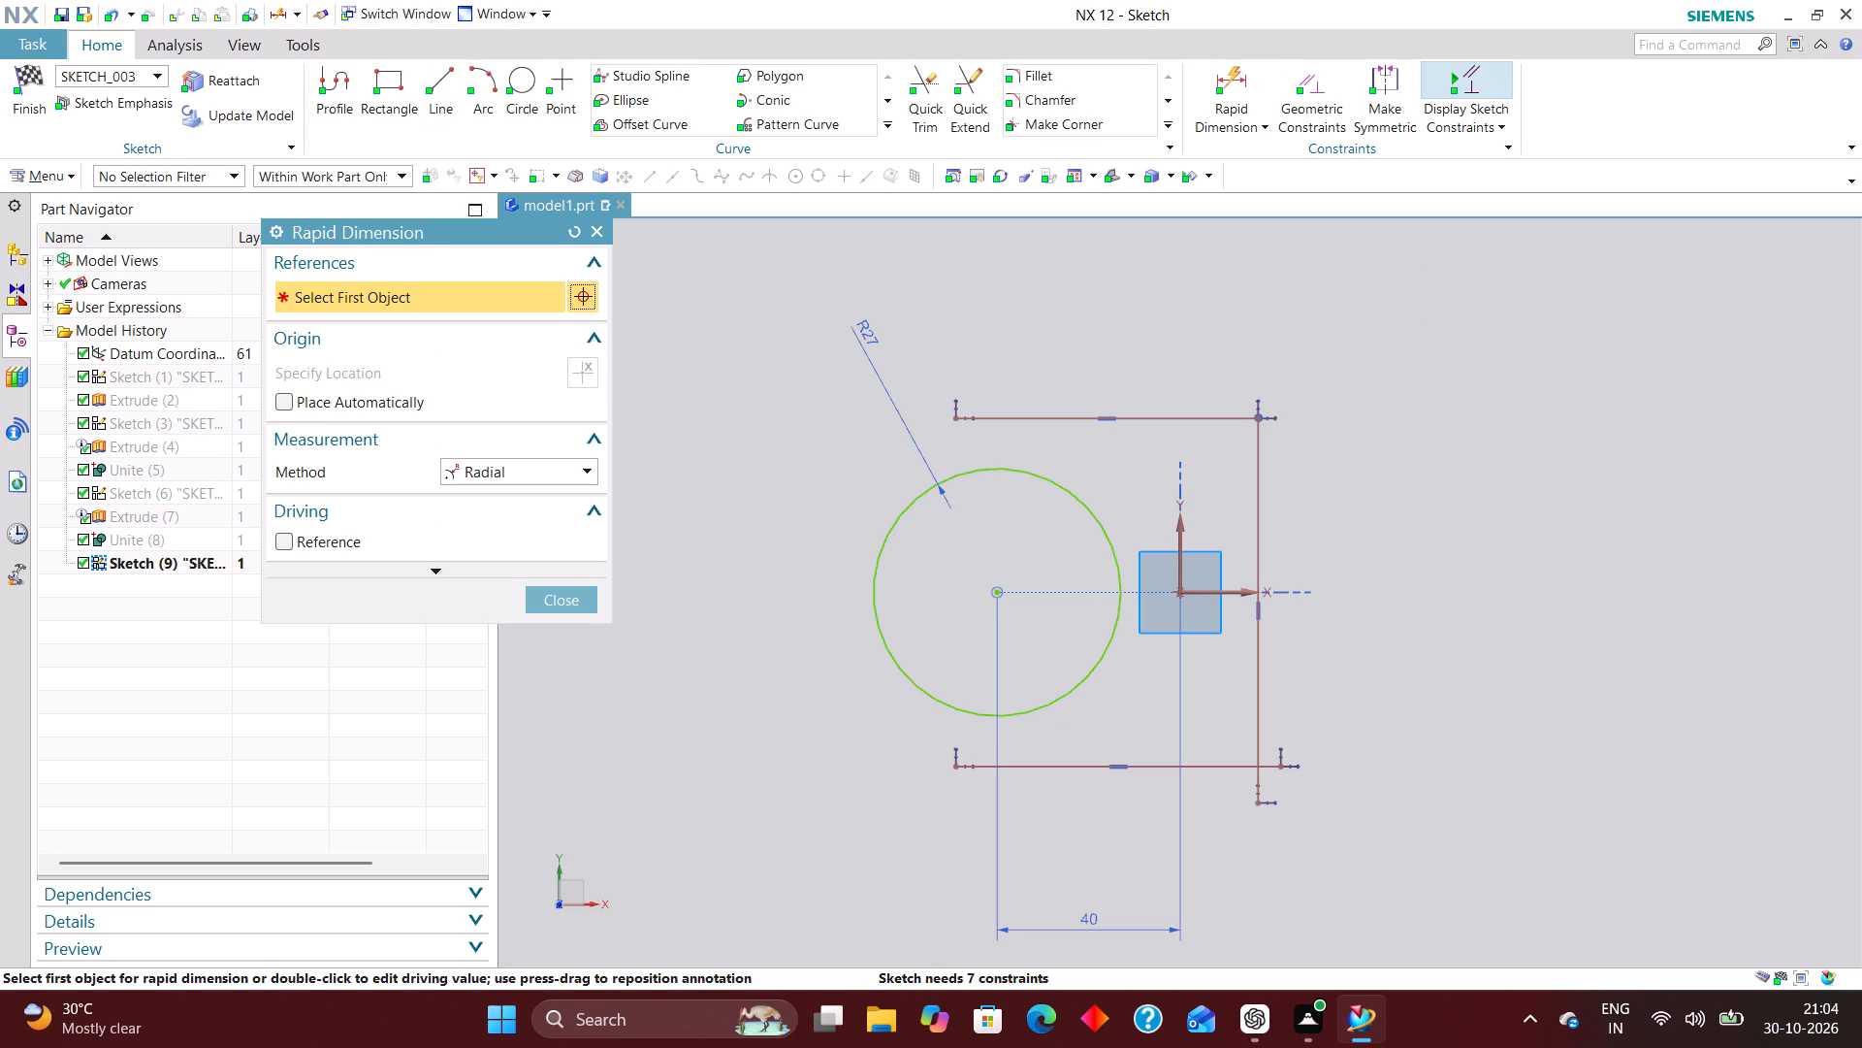
left_click(526, 473)
left_click(527, 496)
left_click(1175, 538)
left_click(1262, 532)
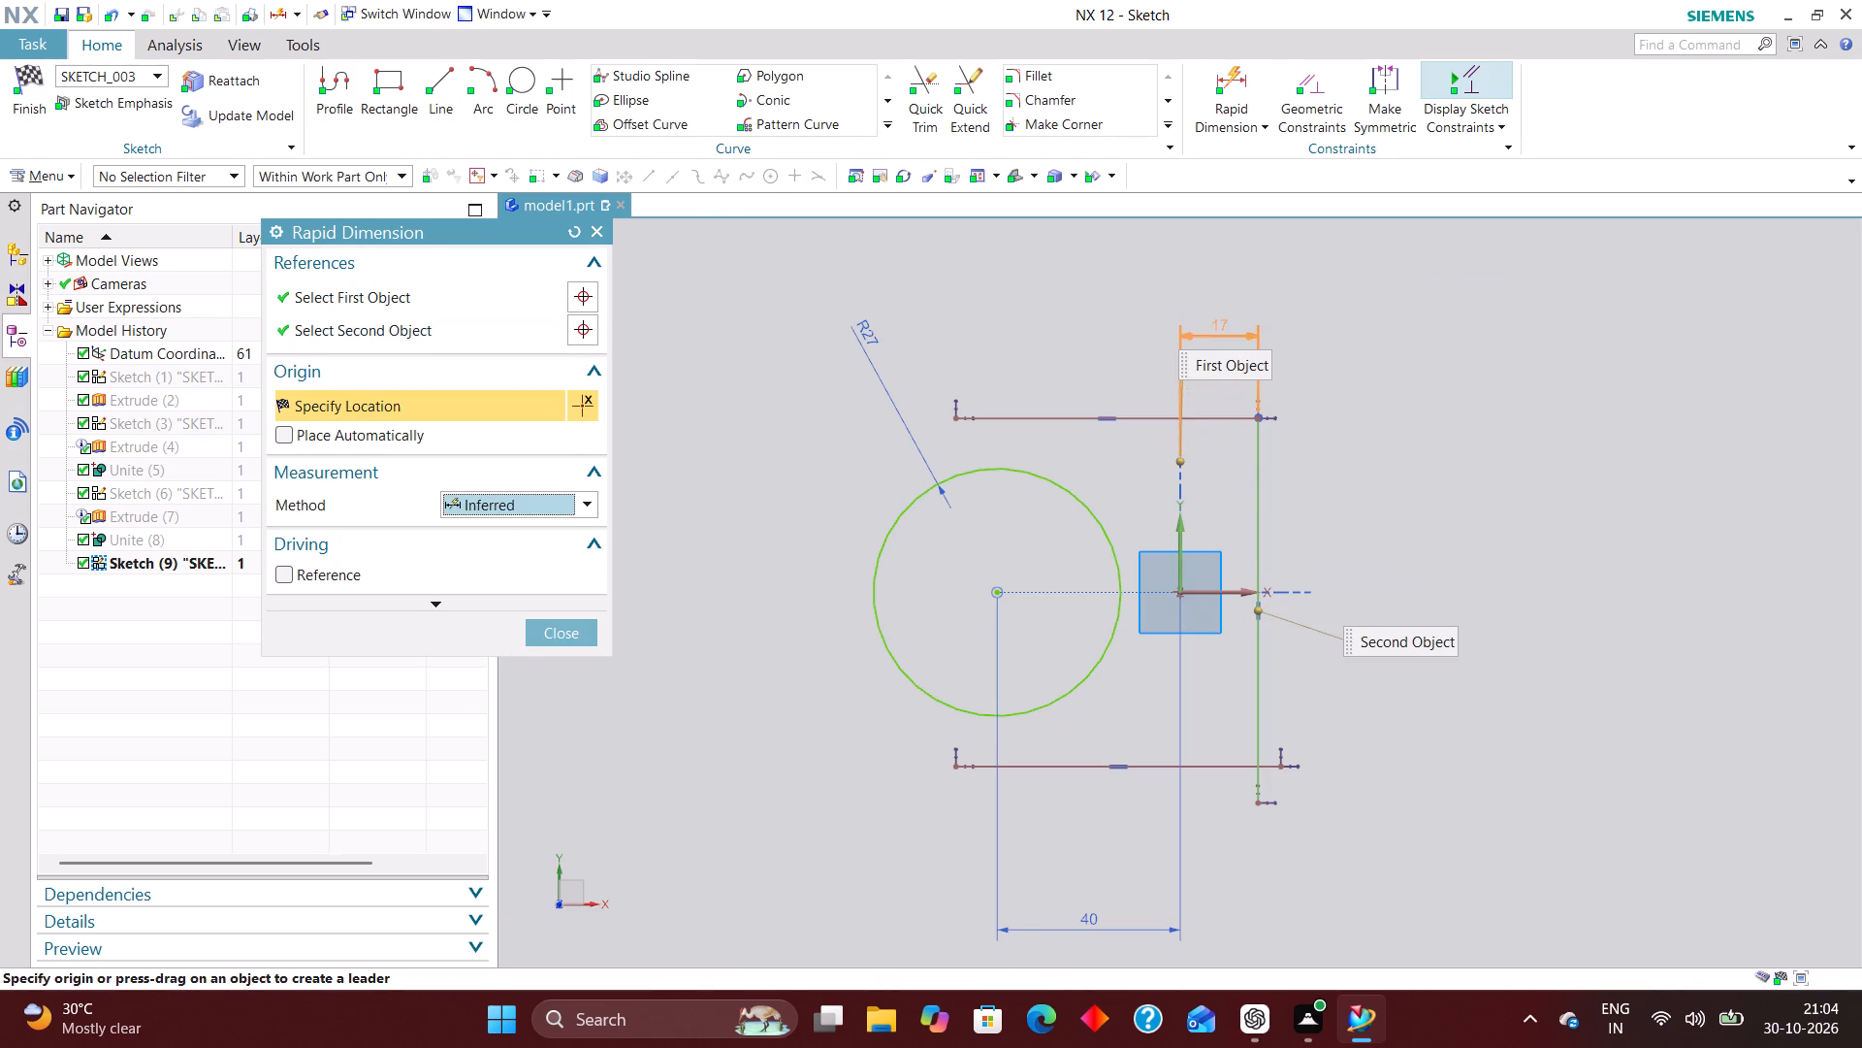
left_click(1227, 289)
type("15")
key("Return")
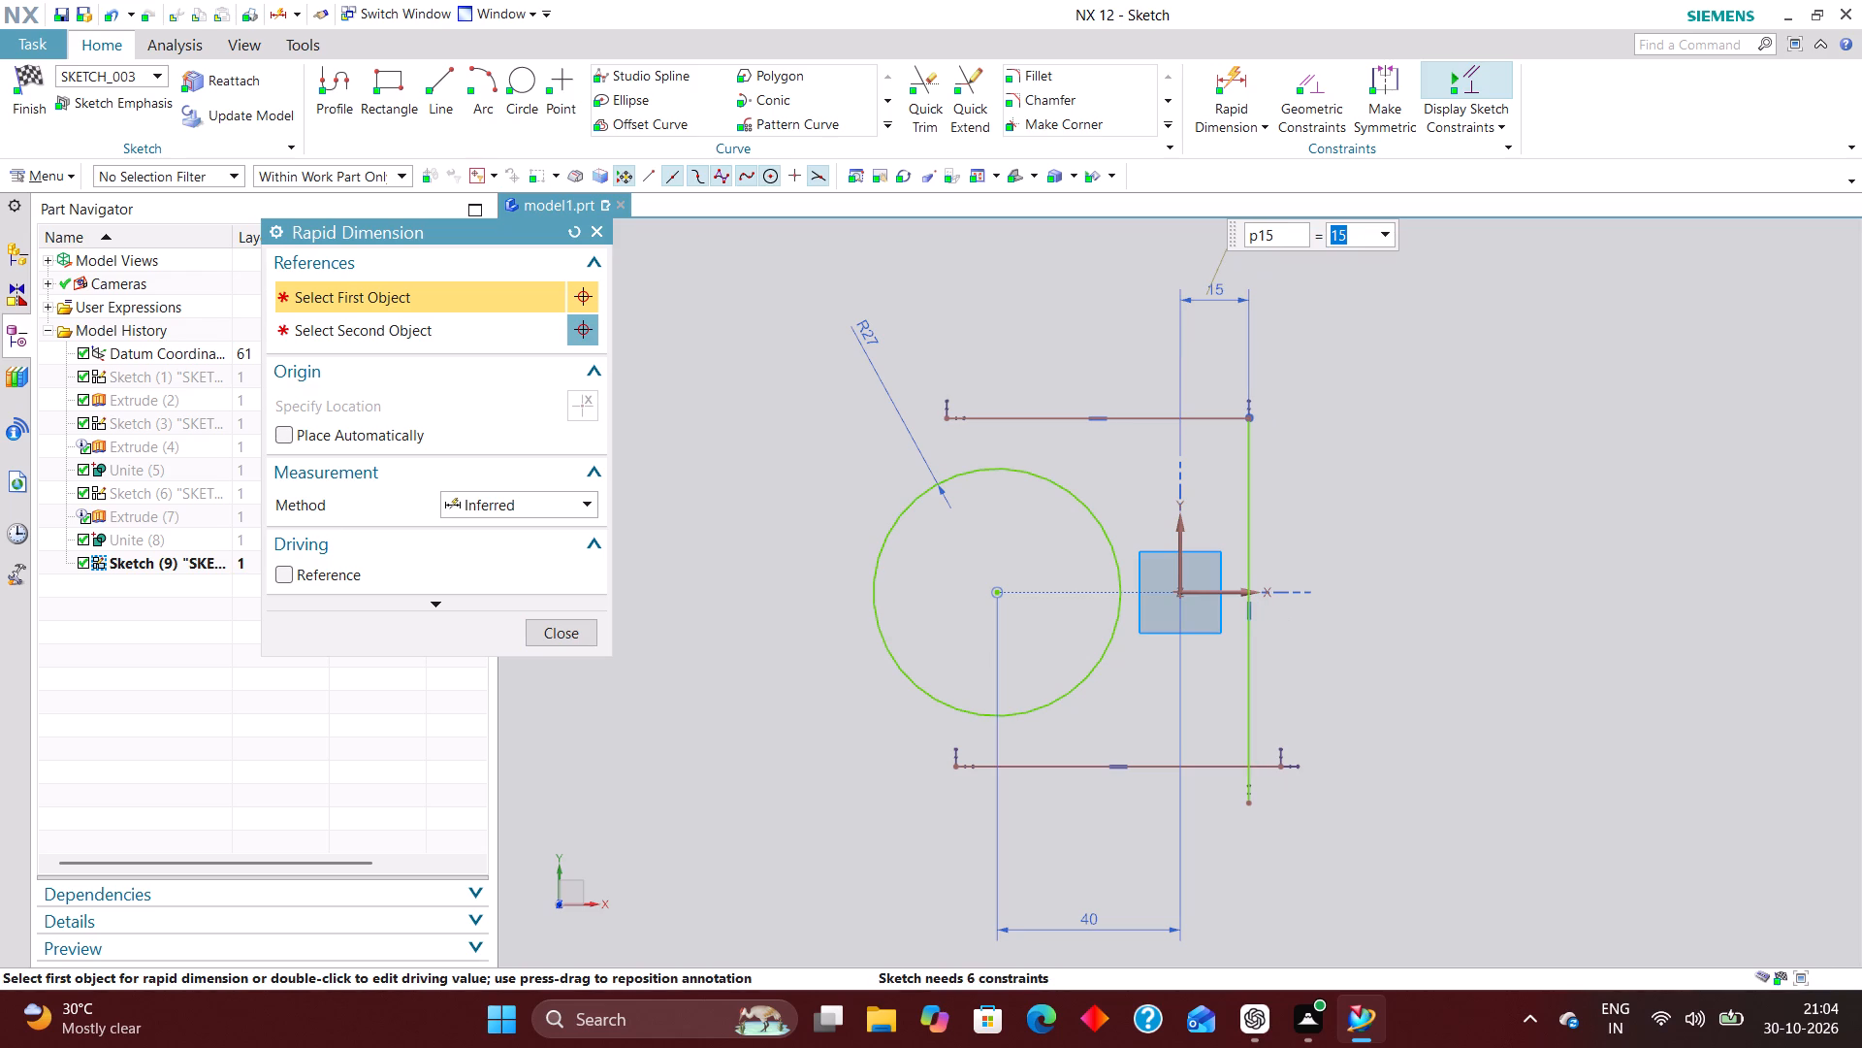
Trim the overhanging ends of the lower horizontal line and the vertical line back to their common corner.
scroll(920, 546, "down", 2)
scroll(989, 560, "up", 3)
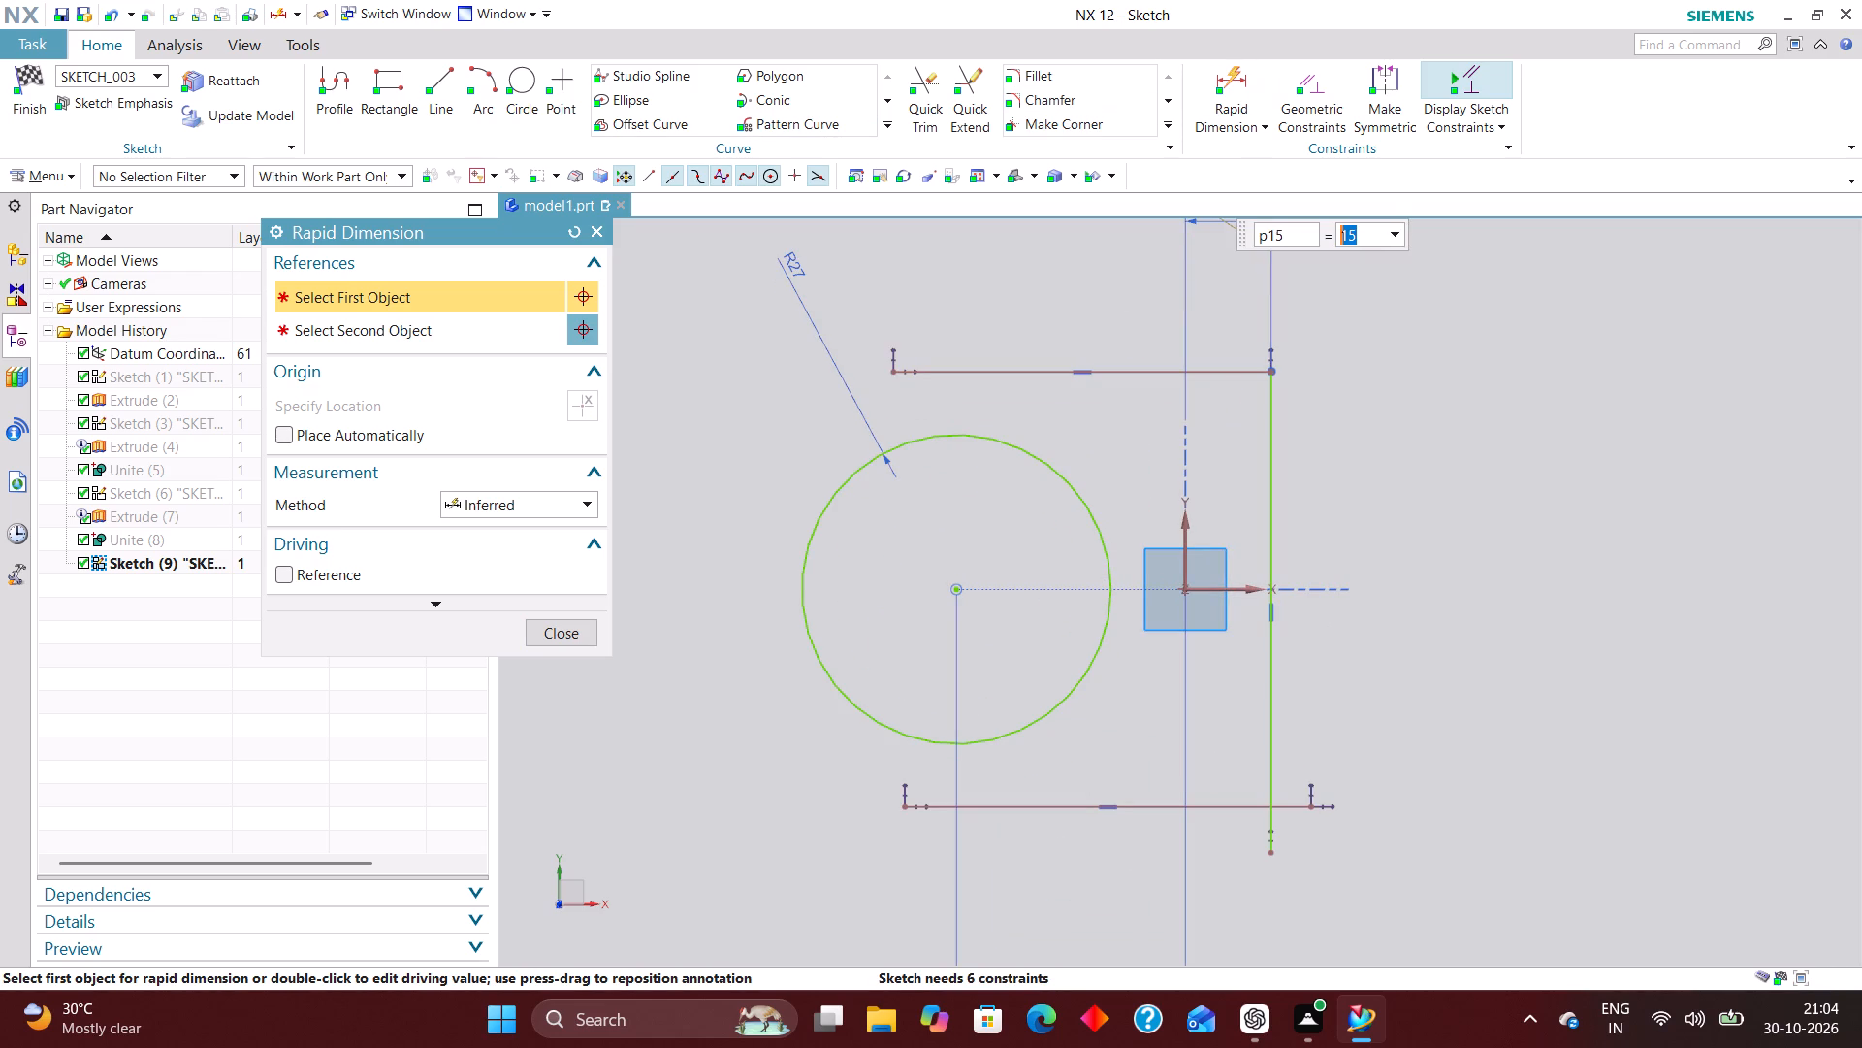
left_click(939, 105)
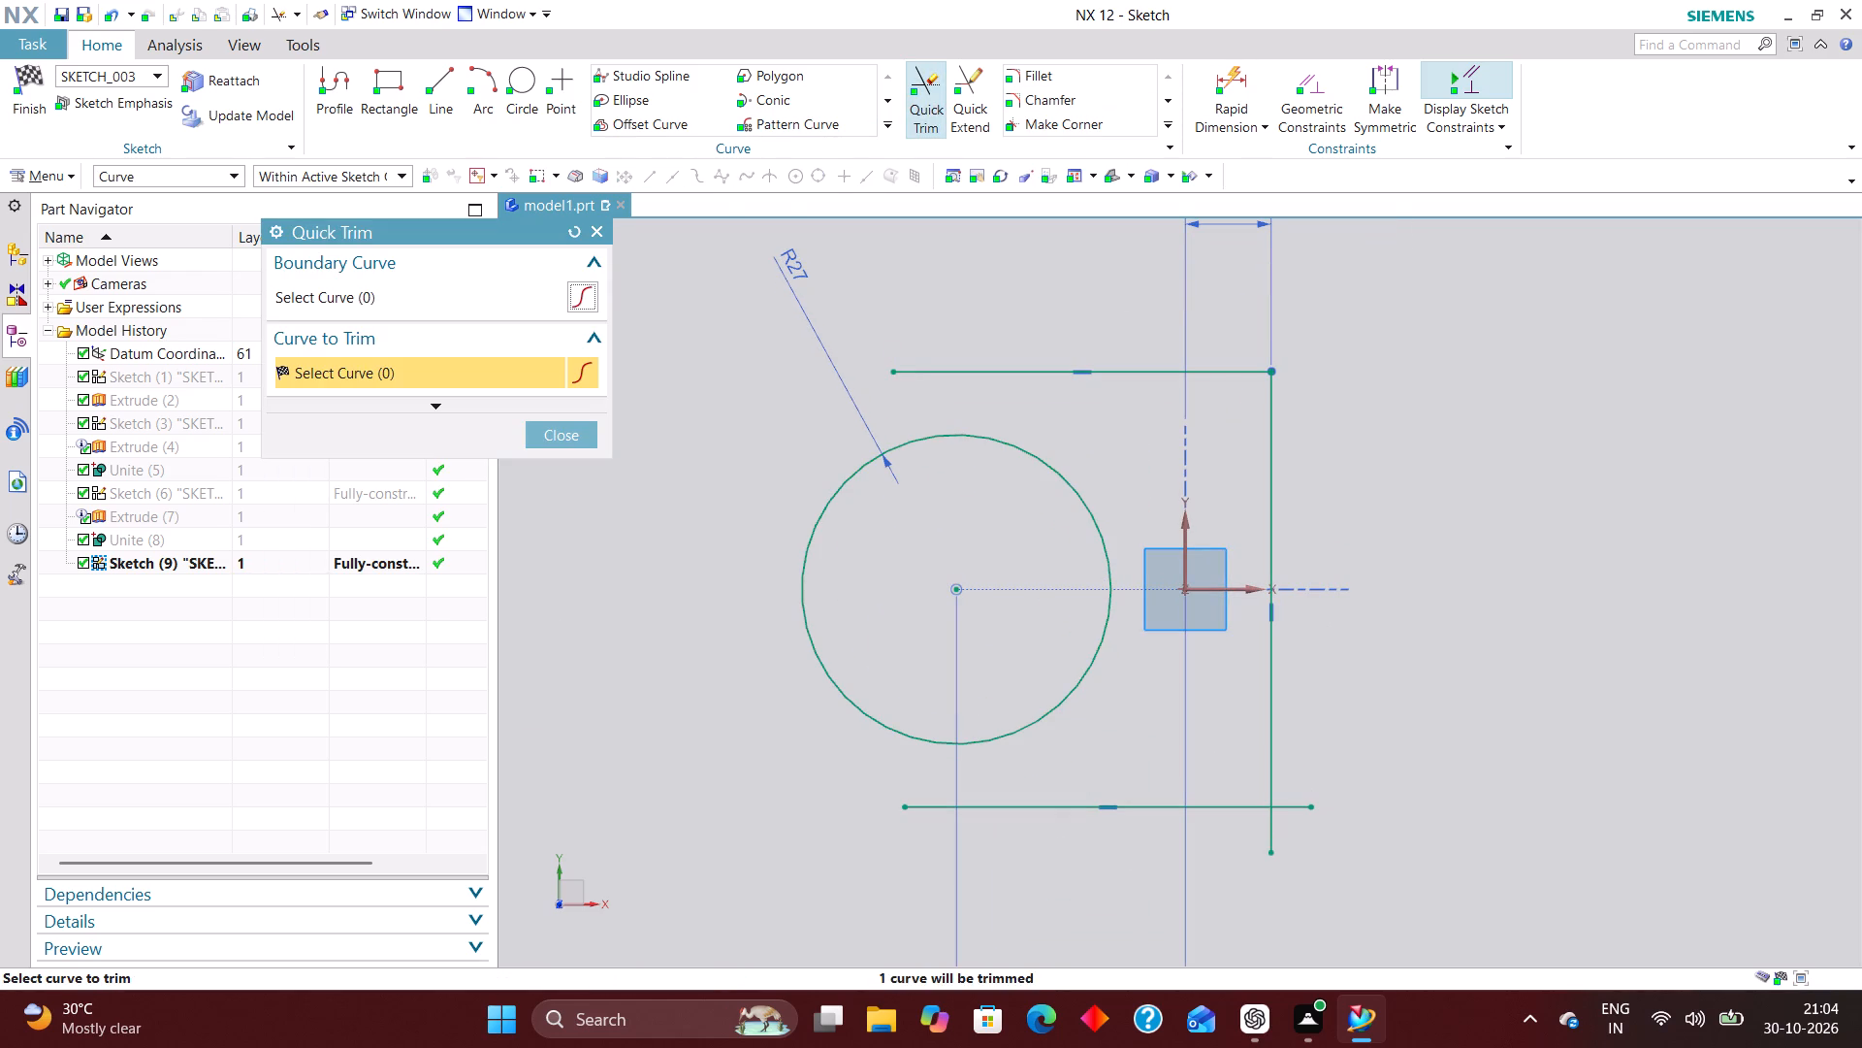
left_click(1303, 801)
left_click(1268, 829)
scroll(1267, 323, "up", 2)
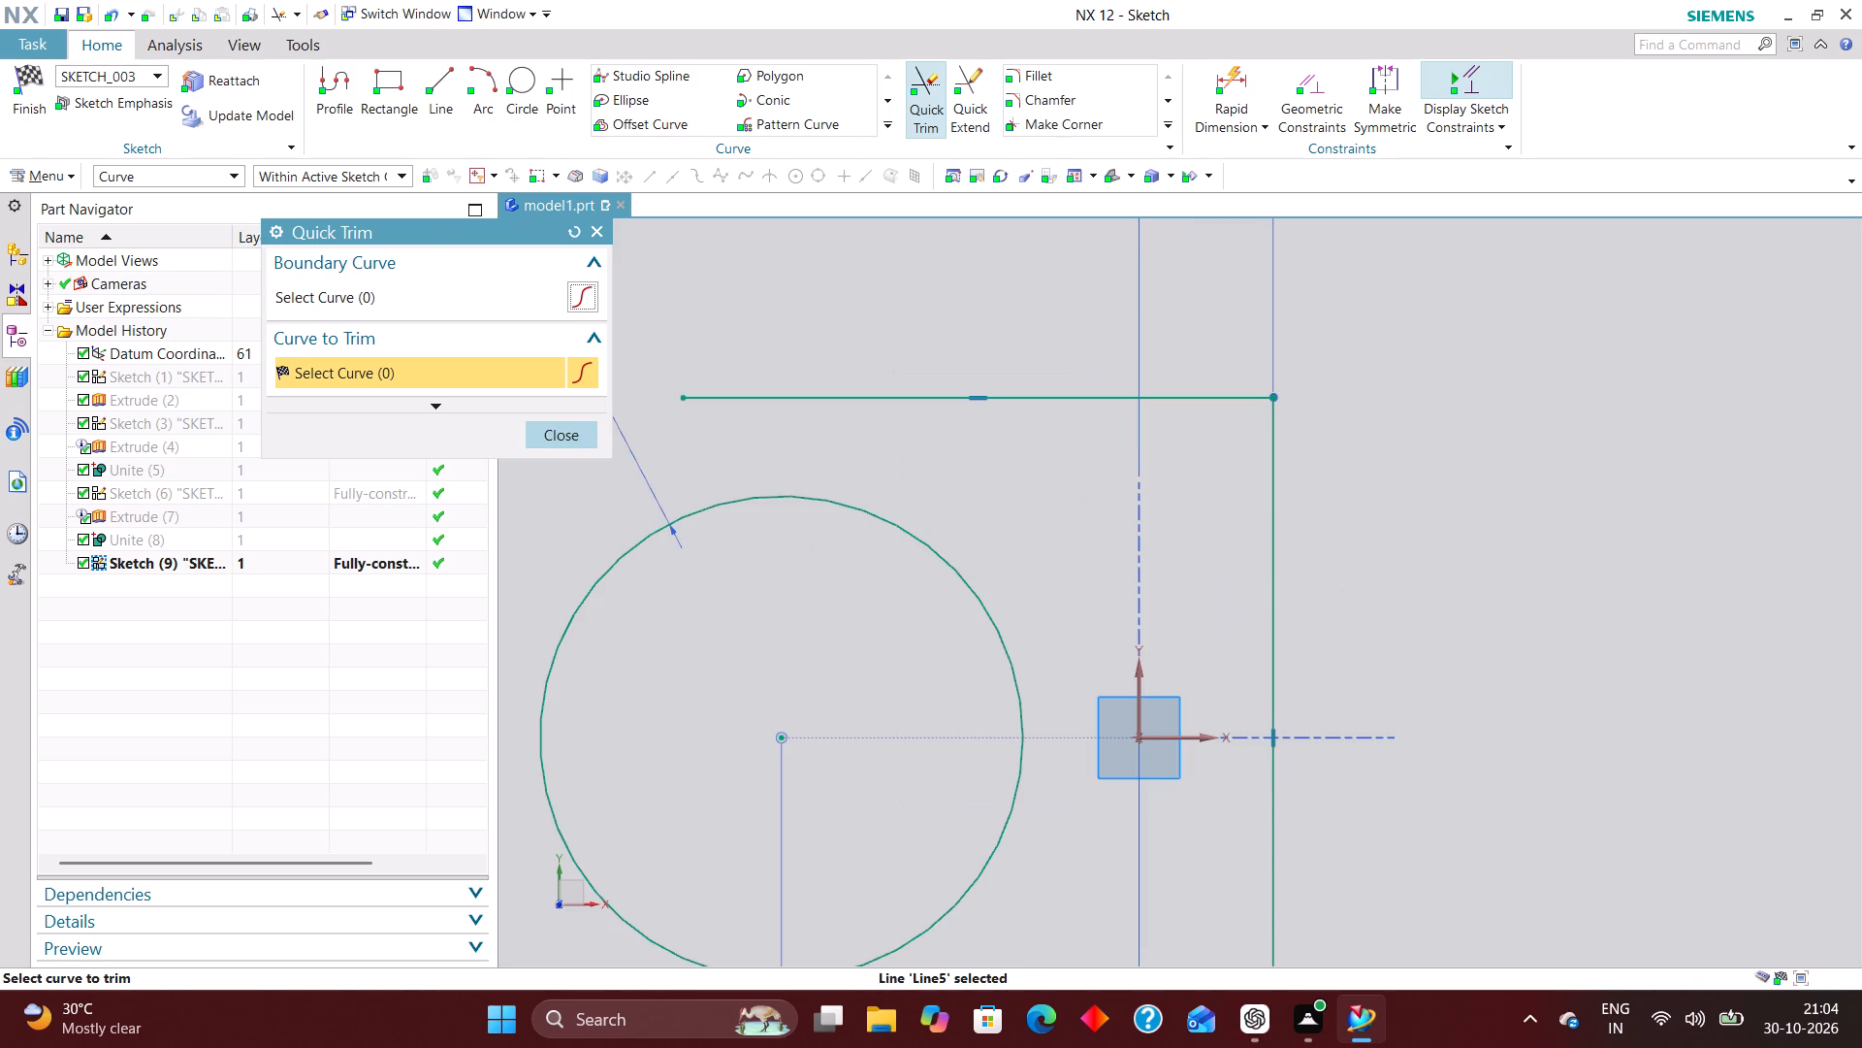
left_click(560, 440)
Adjust the upper horizontal line's height and free end slightly by moving it freehand.
left_click_drag(1062, 394, 1112, 380)
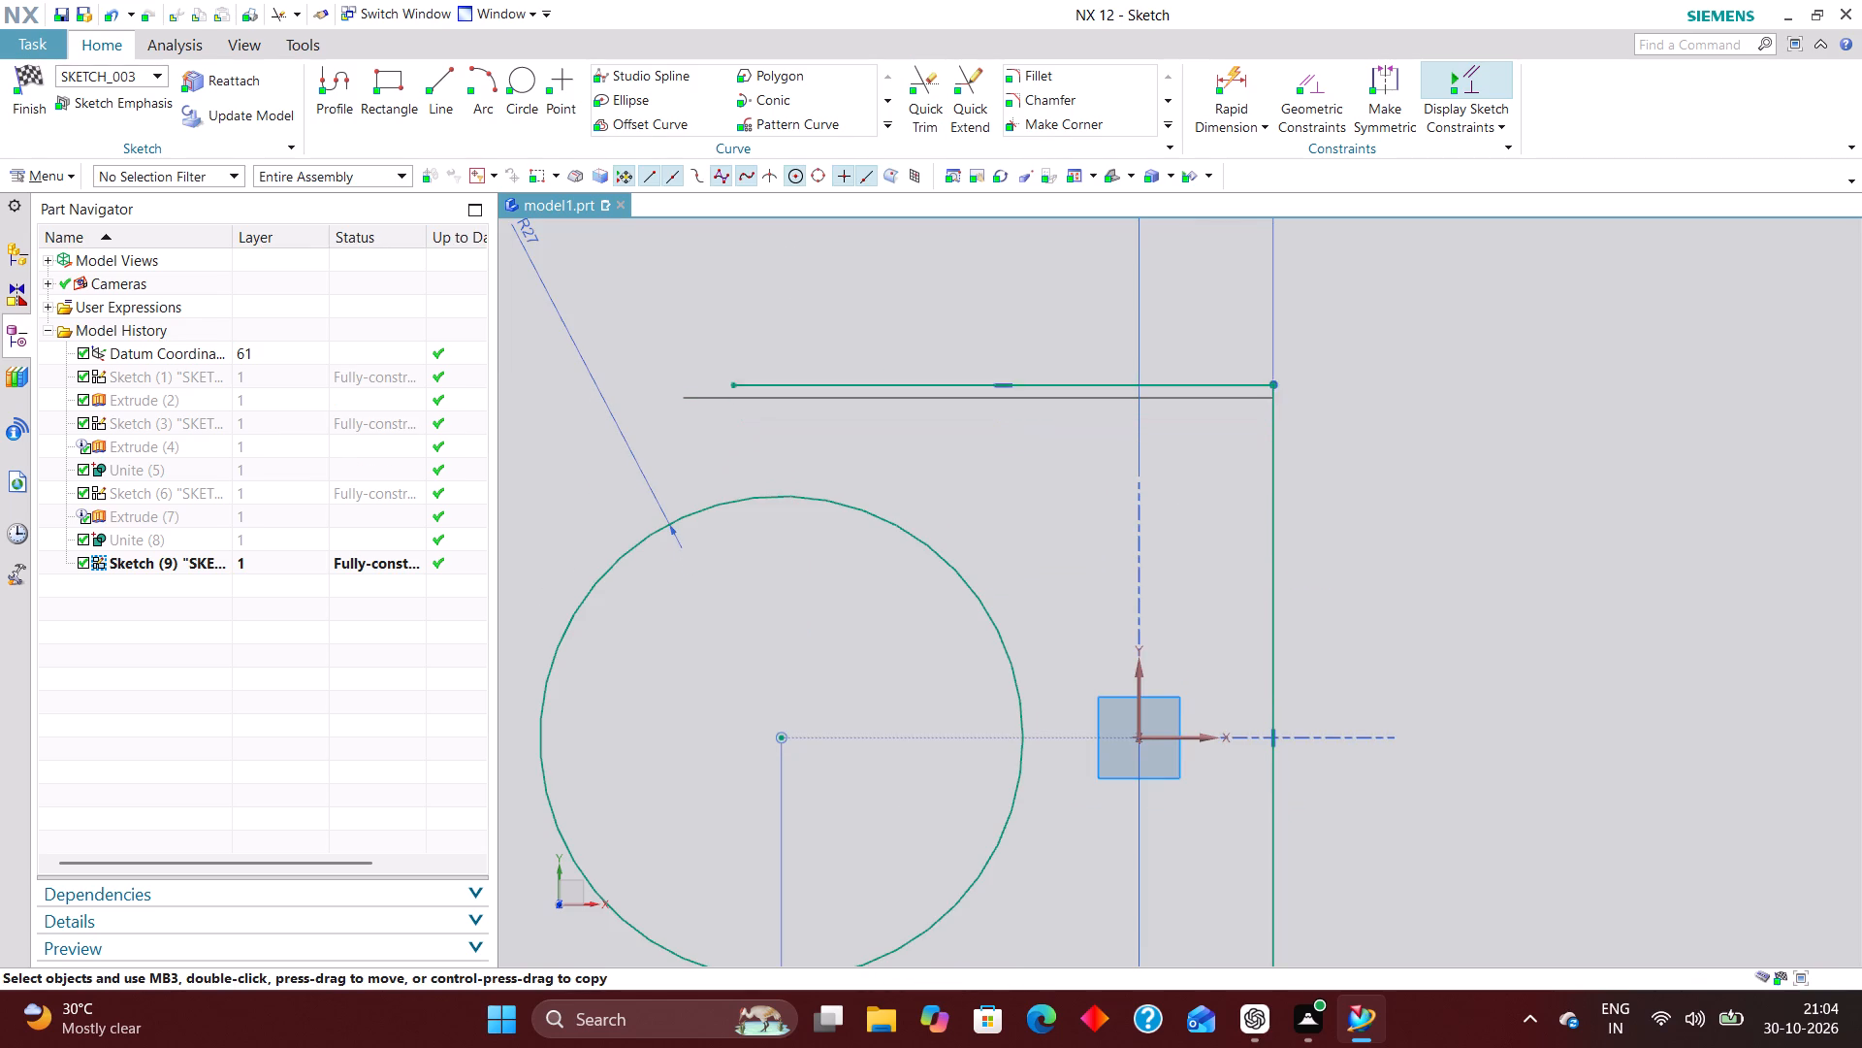
left_click_drag(1112, 380, 1101, 394)
Constrain the vertical line's midpoint to lie on the X axis with a point-on-curve constraint.
scroll(1079, 345, "down", 4)
left_click(1314, 70)
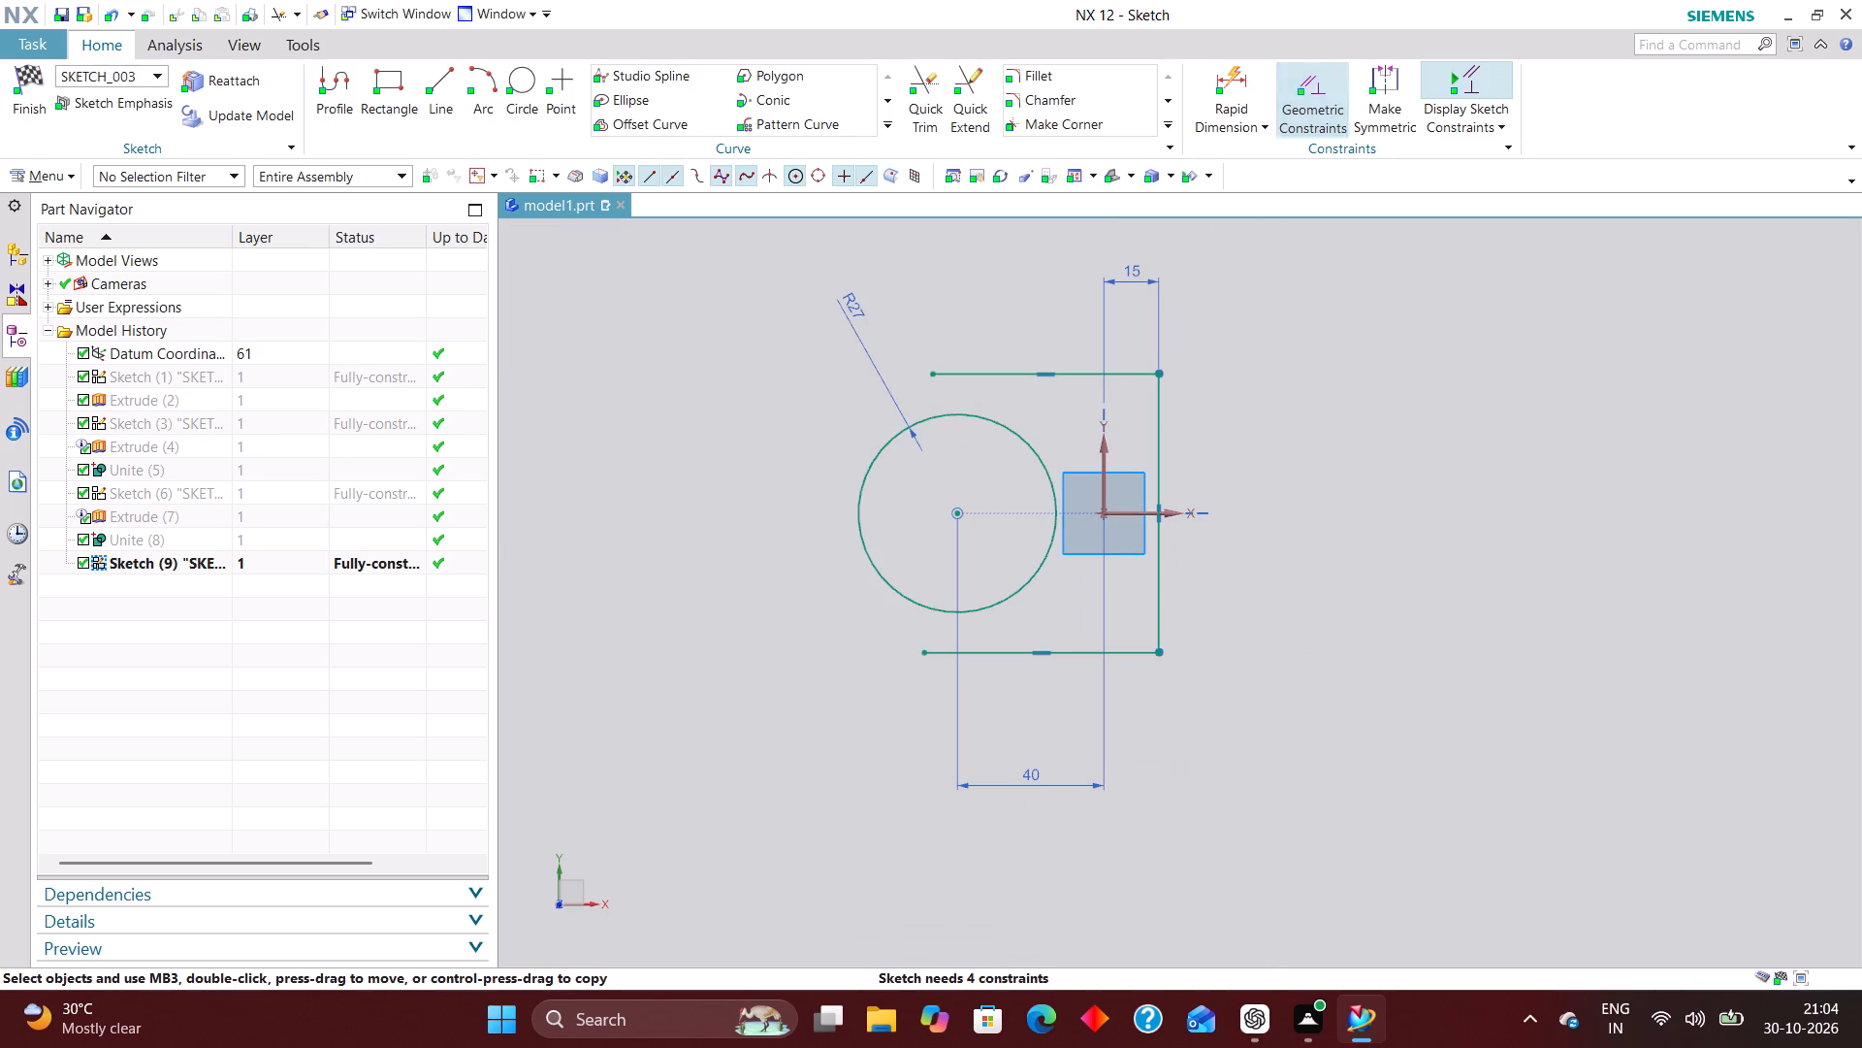
left_click(1157, 511)
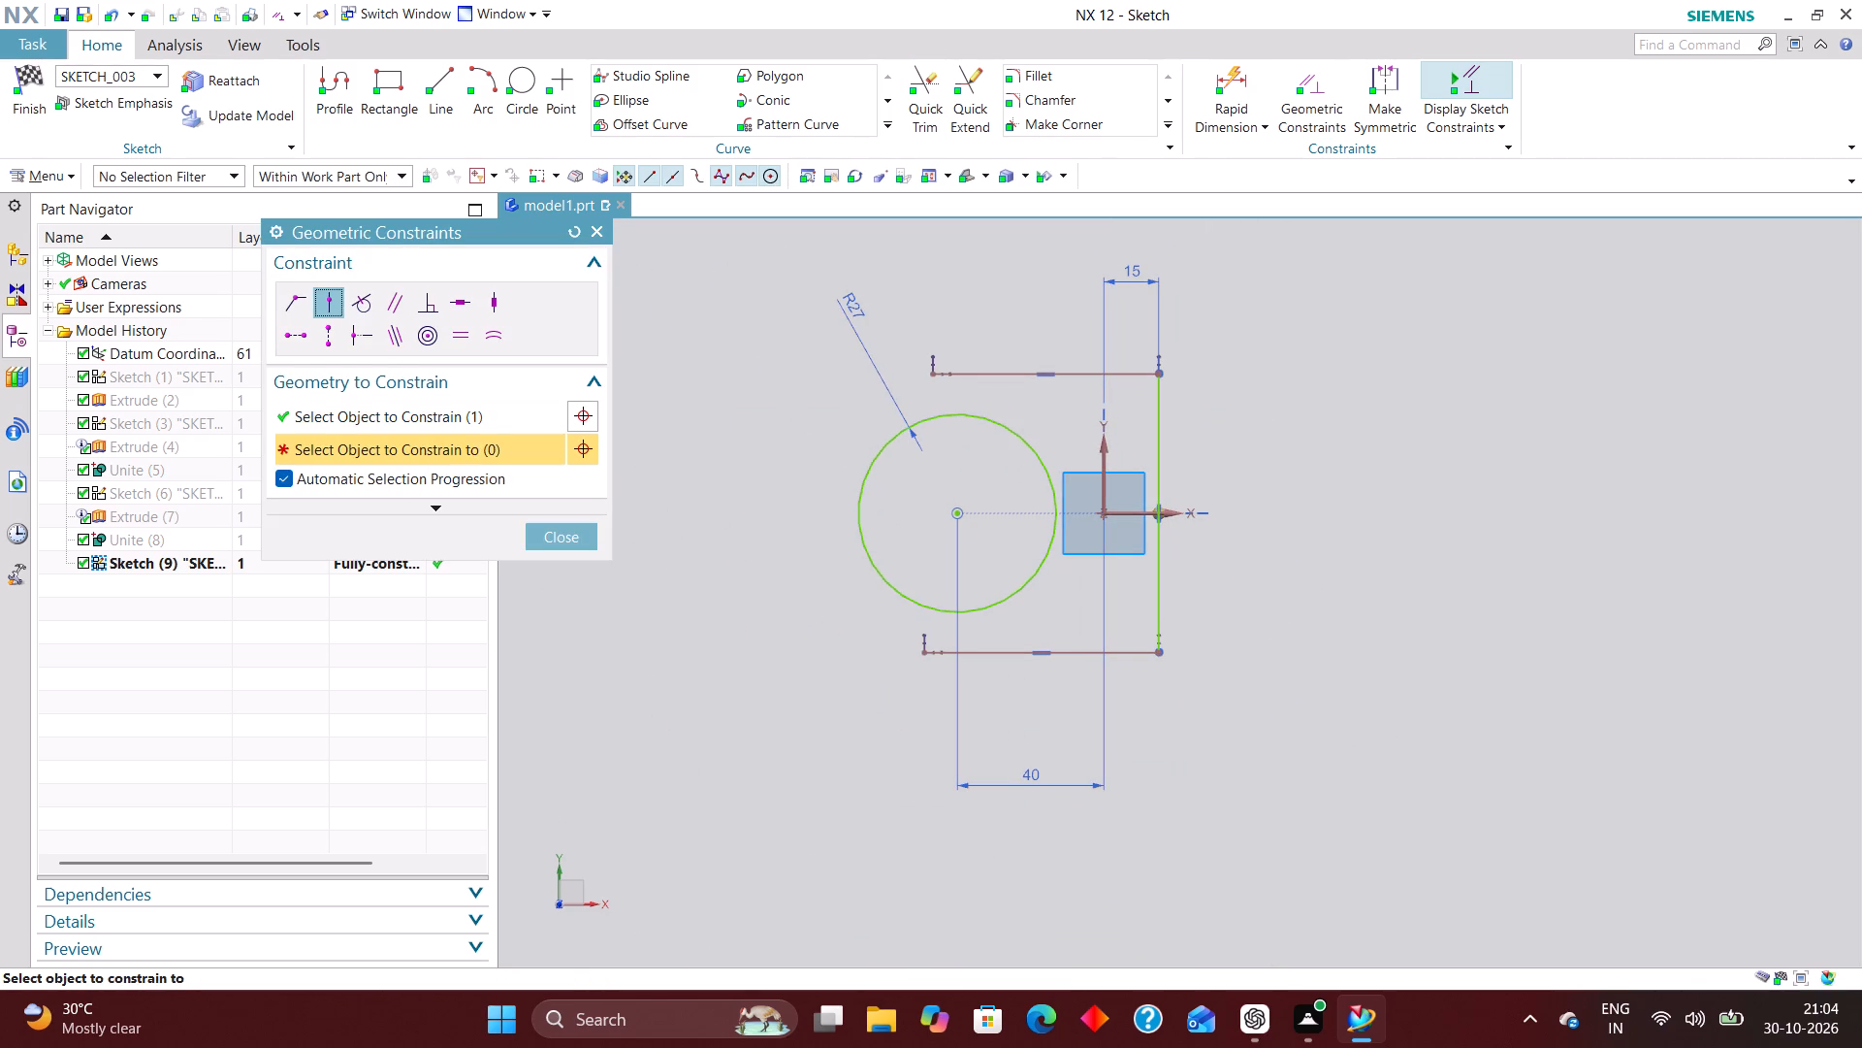
left_click(1121, 514)
left_click(552, 536)
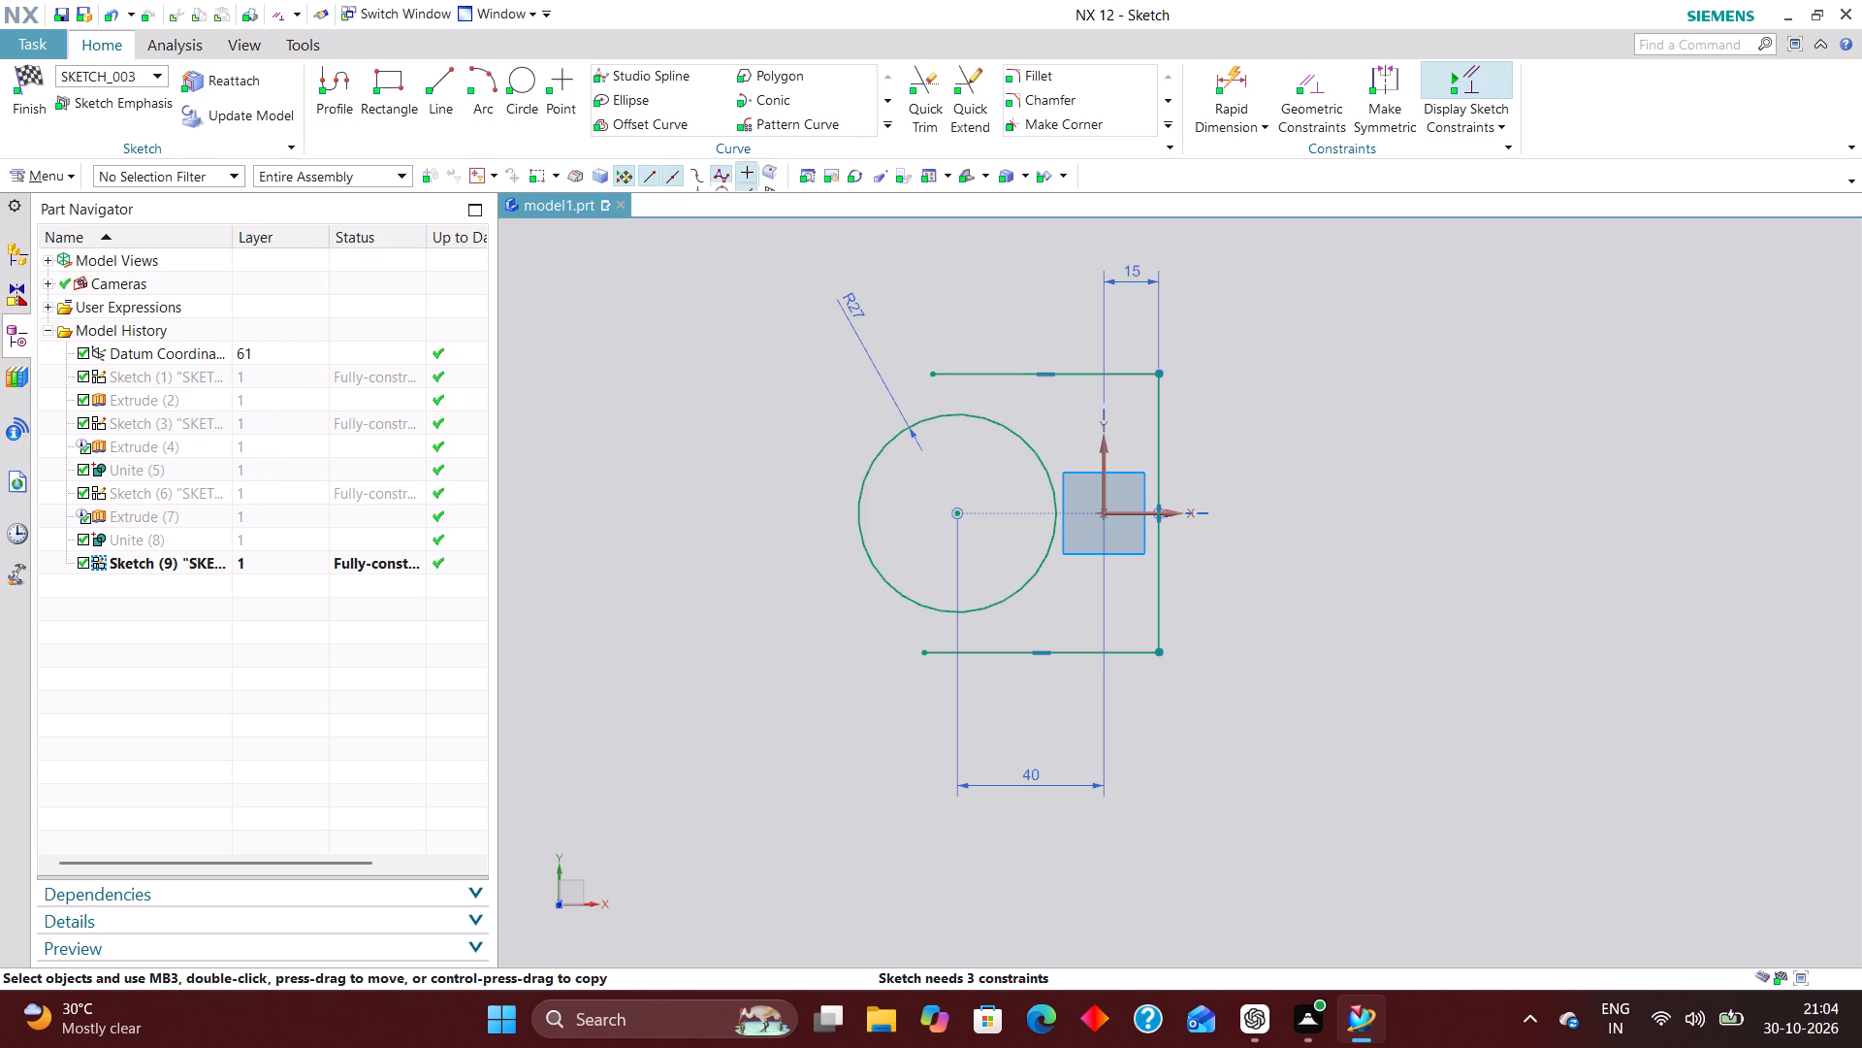
Constrain the R27 circle and the upper horizontal line to be tangent.
left_click(1319, 89)
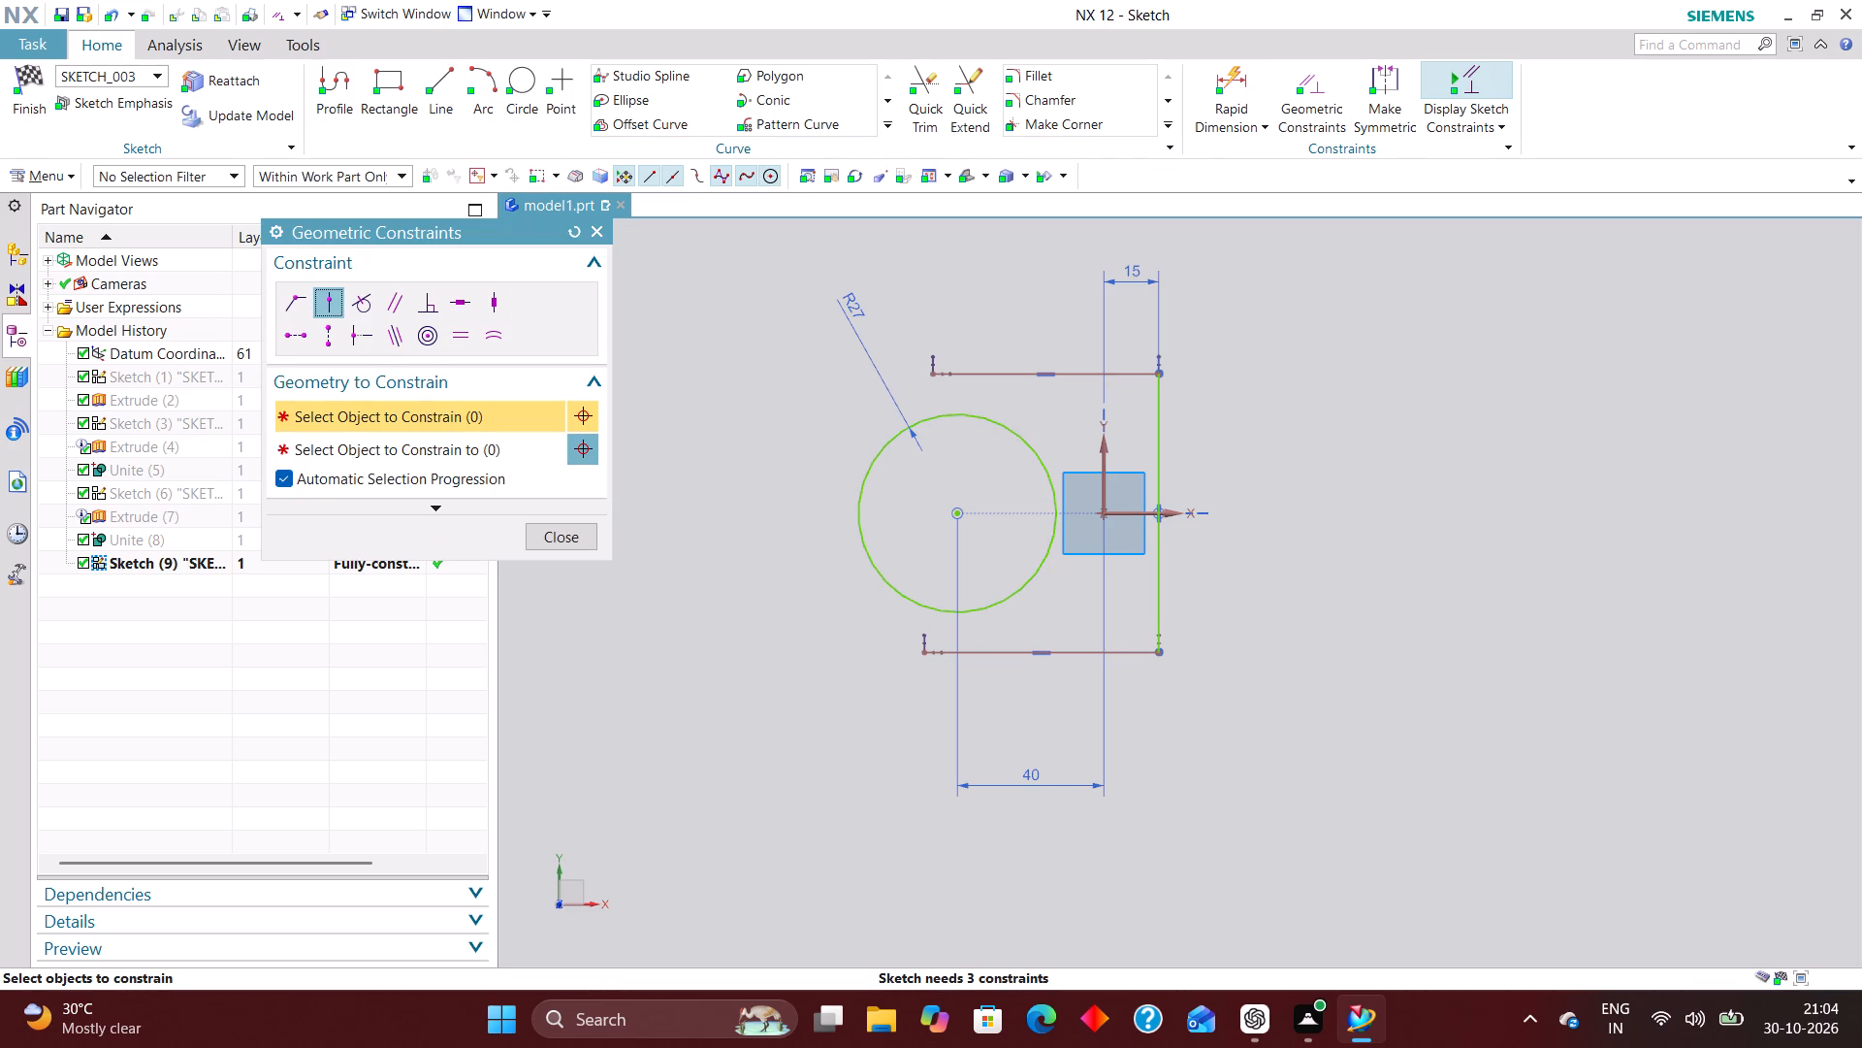
left_click(368, 311)
left_click(932, 427)
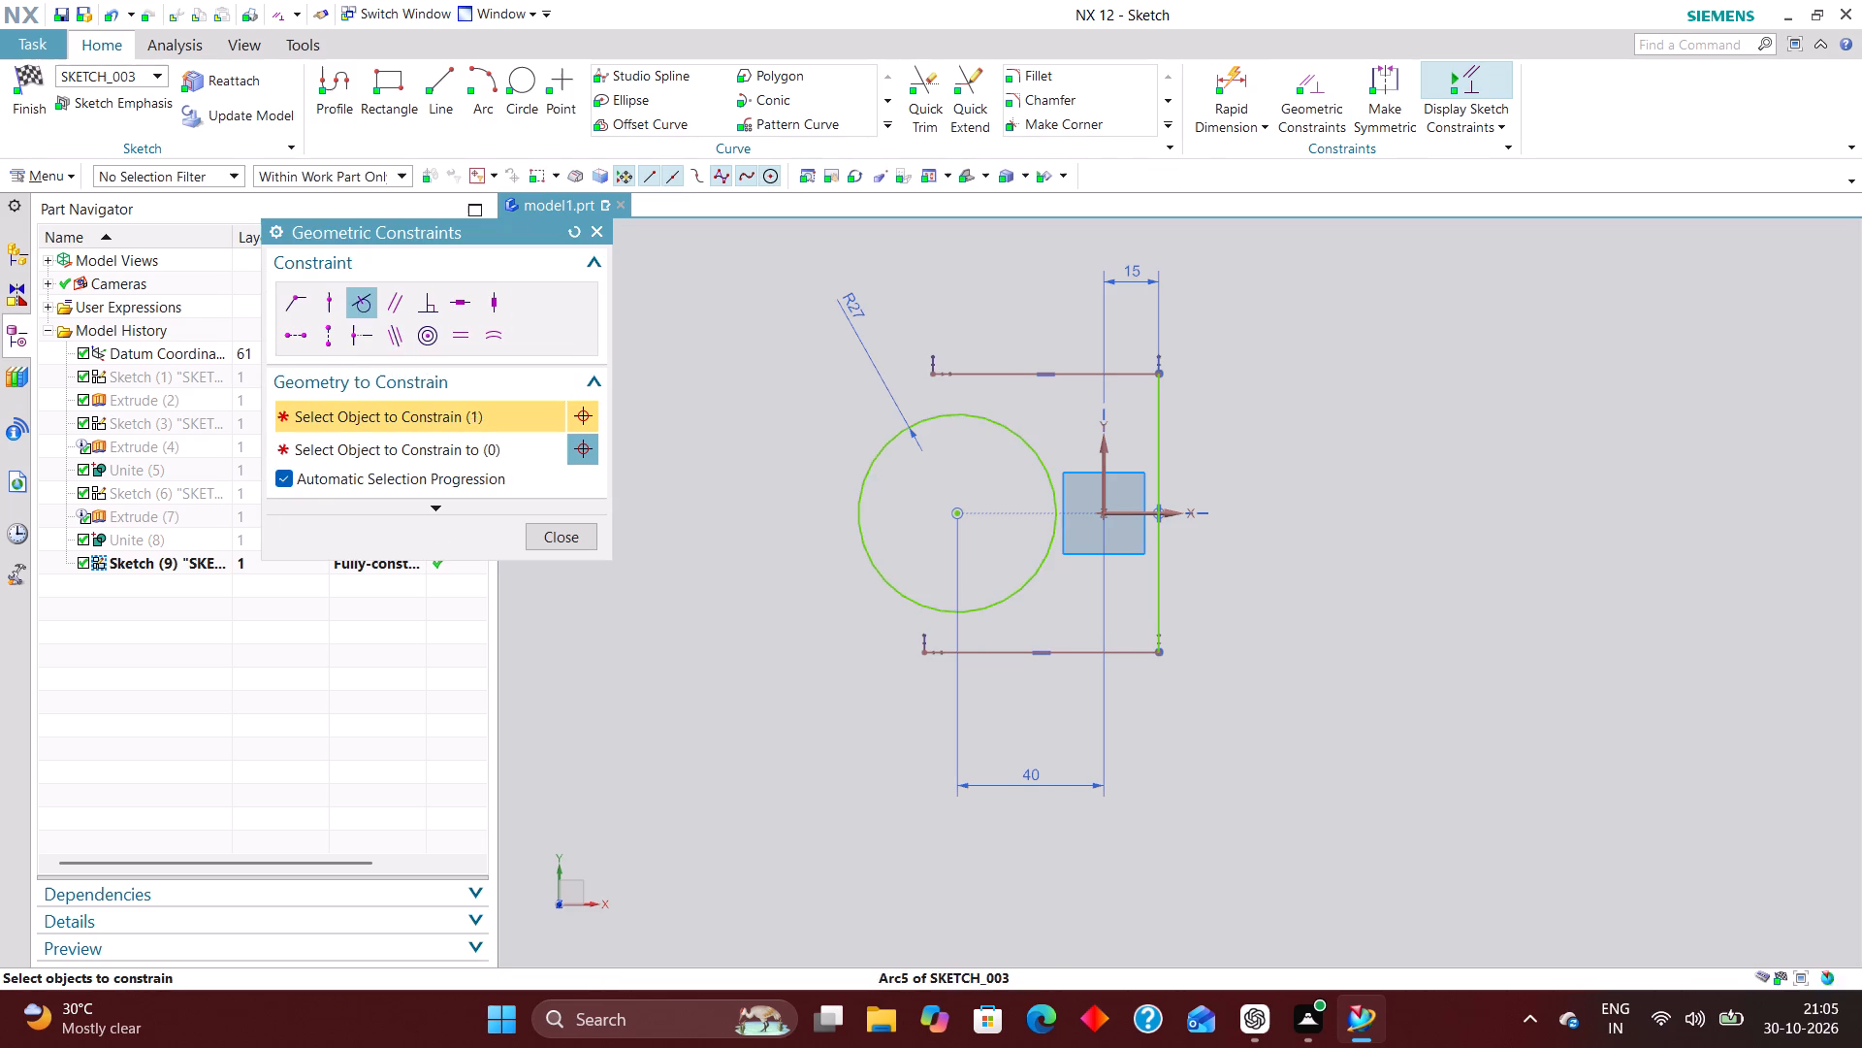
left_click(992, 373)
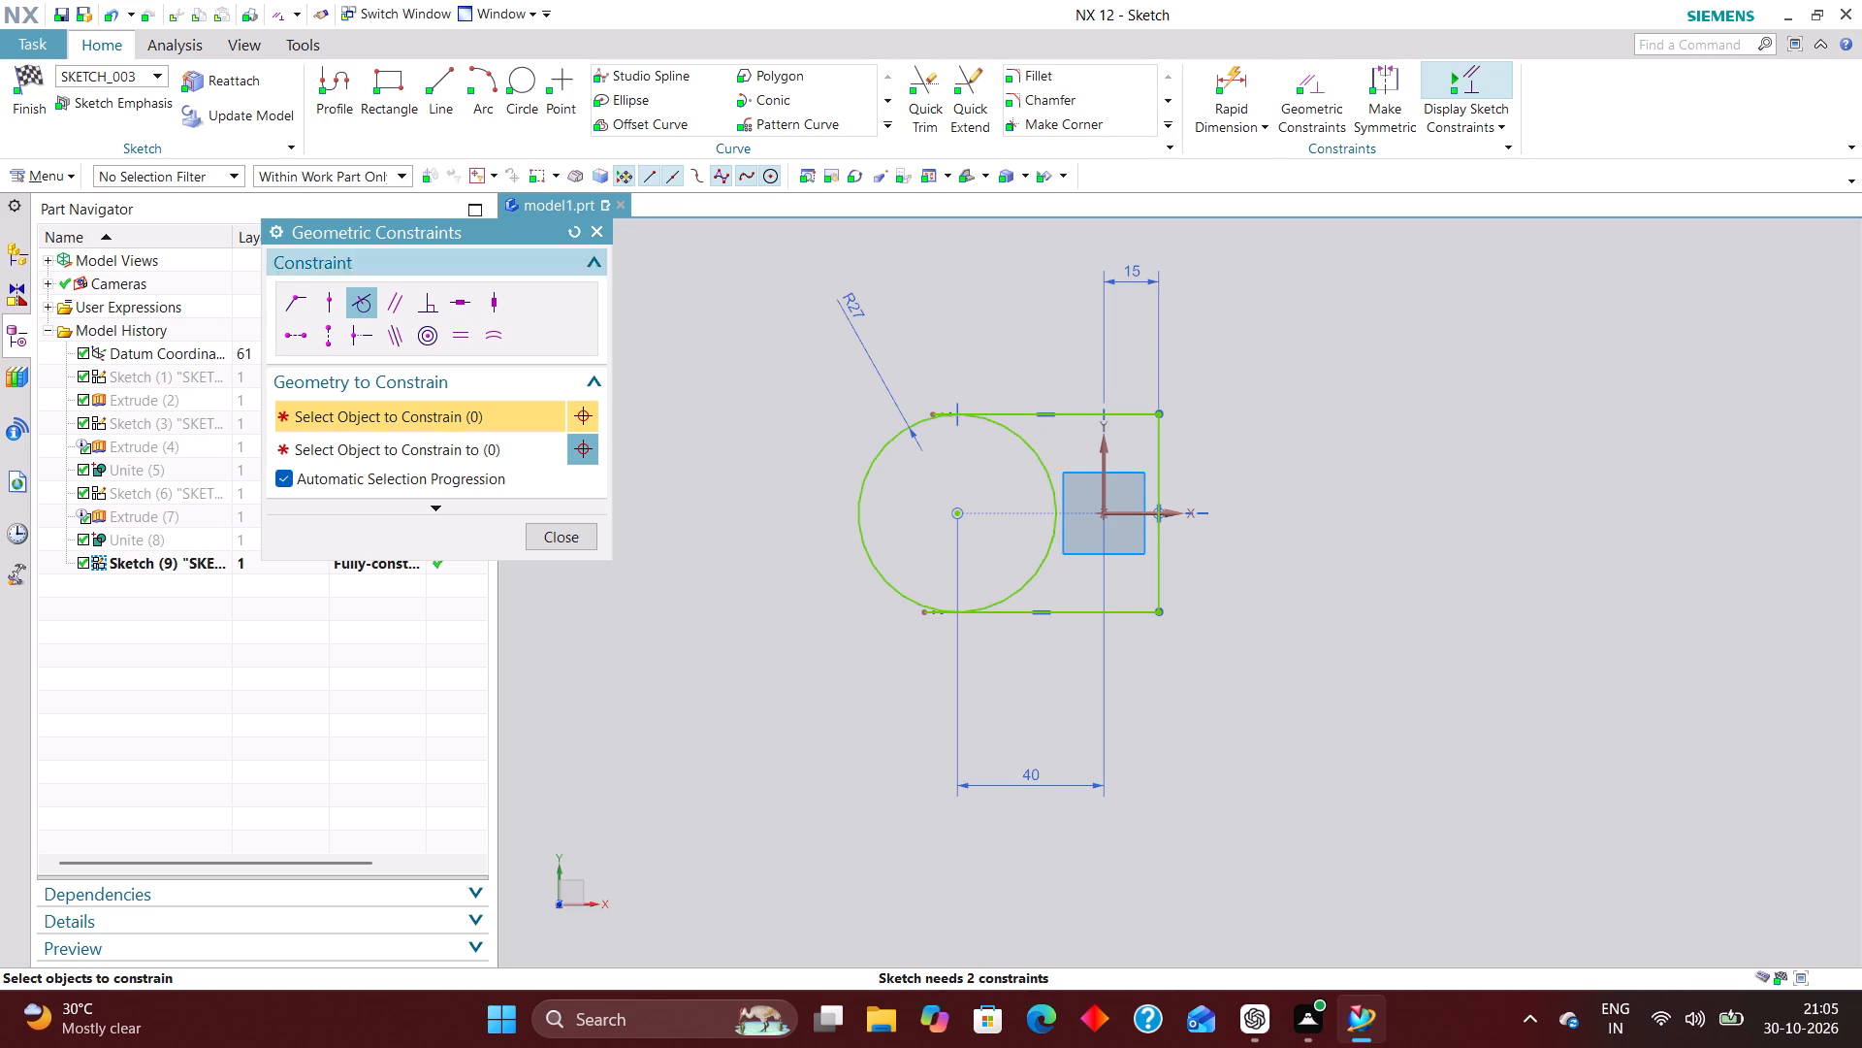
Constrain the free ends of the upper and lower horizontal lines to lie on the R27 circle with point-on-curve constraints.
left_click(327, 311)
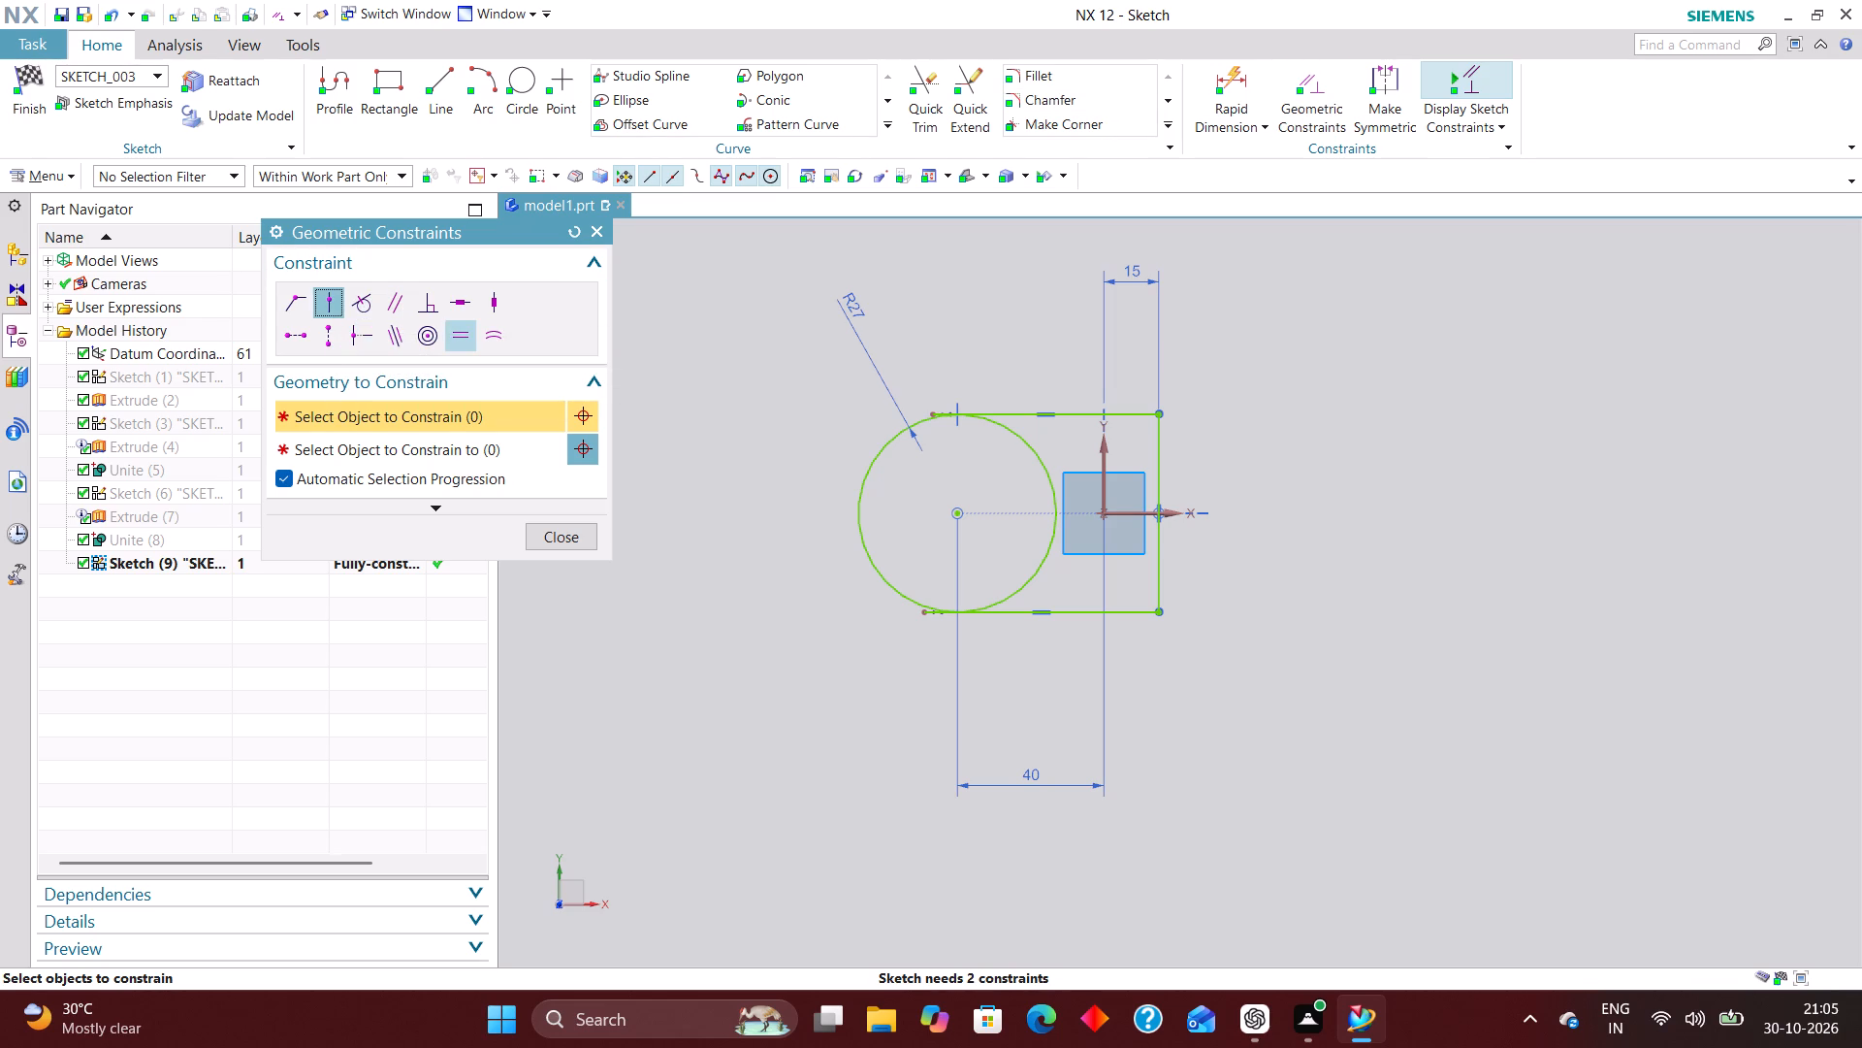
left_click(931, 411)
left_click(897, 428)
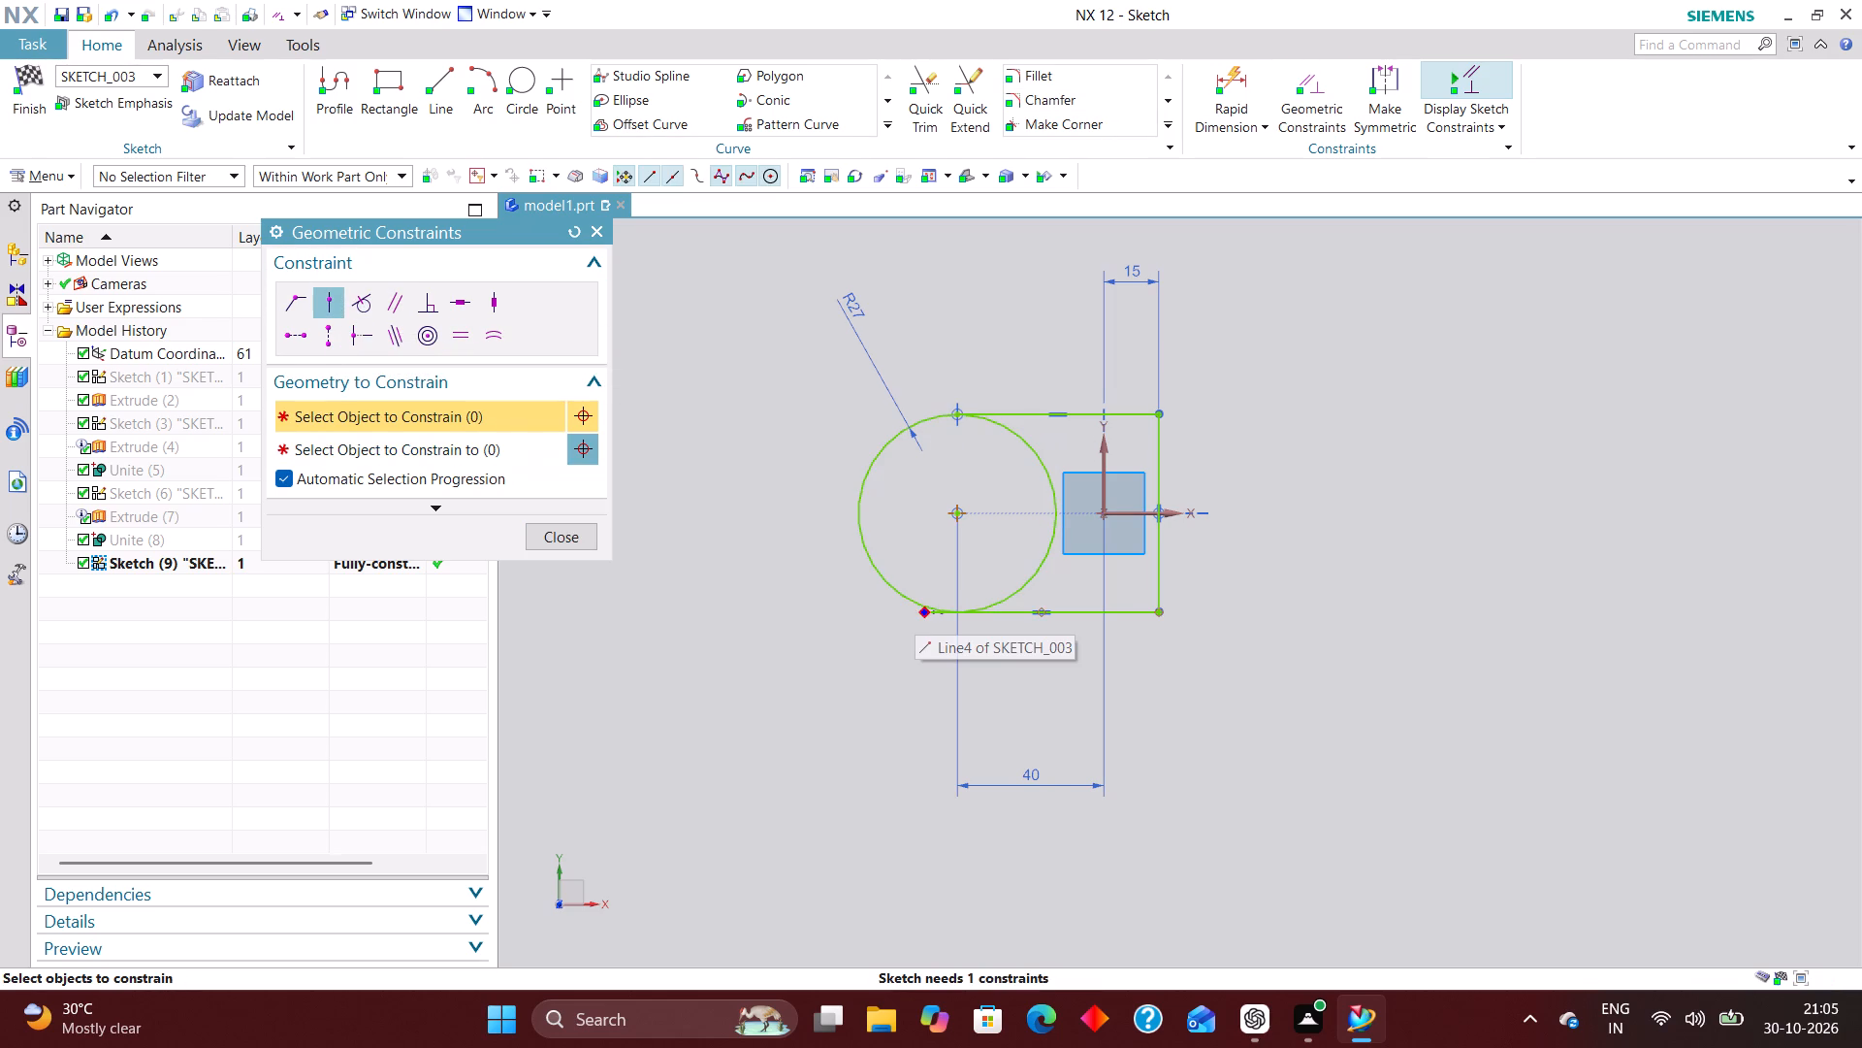
left_click(917, 617)
left_click(903, 587)
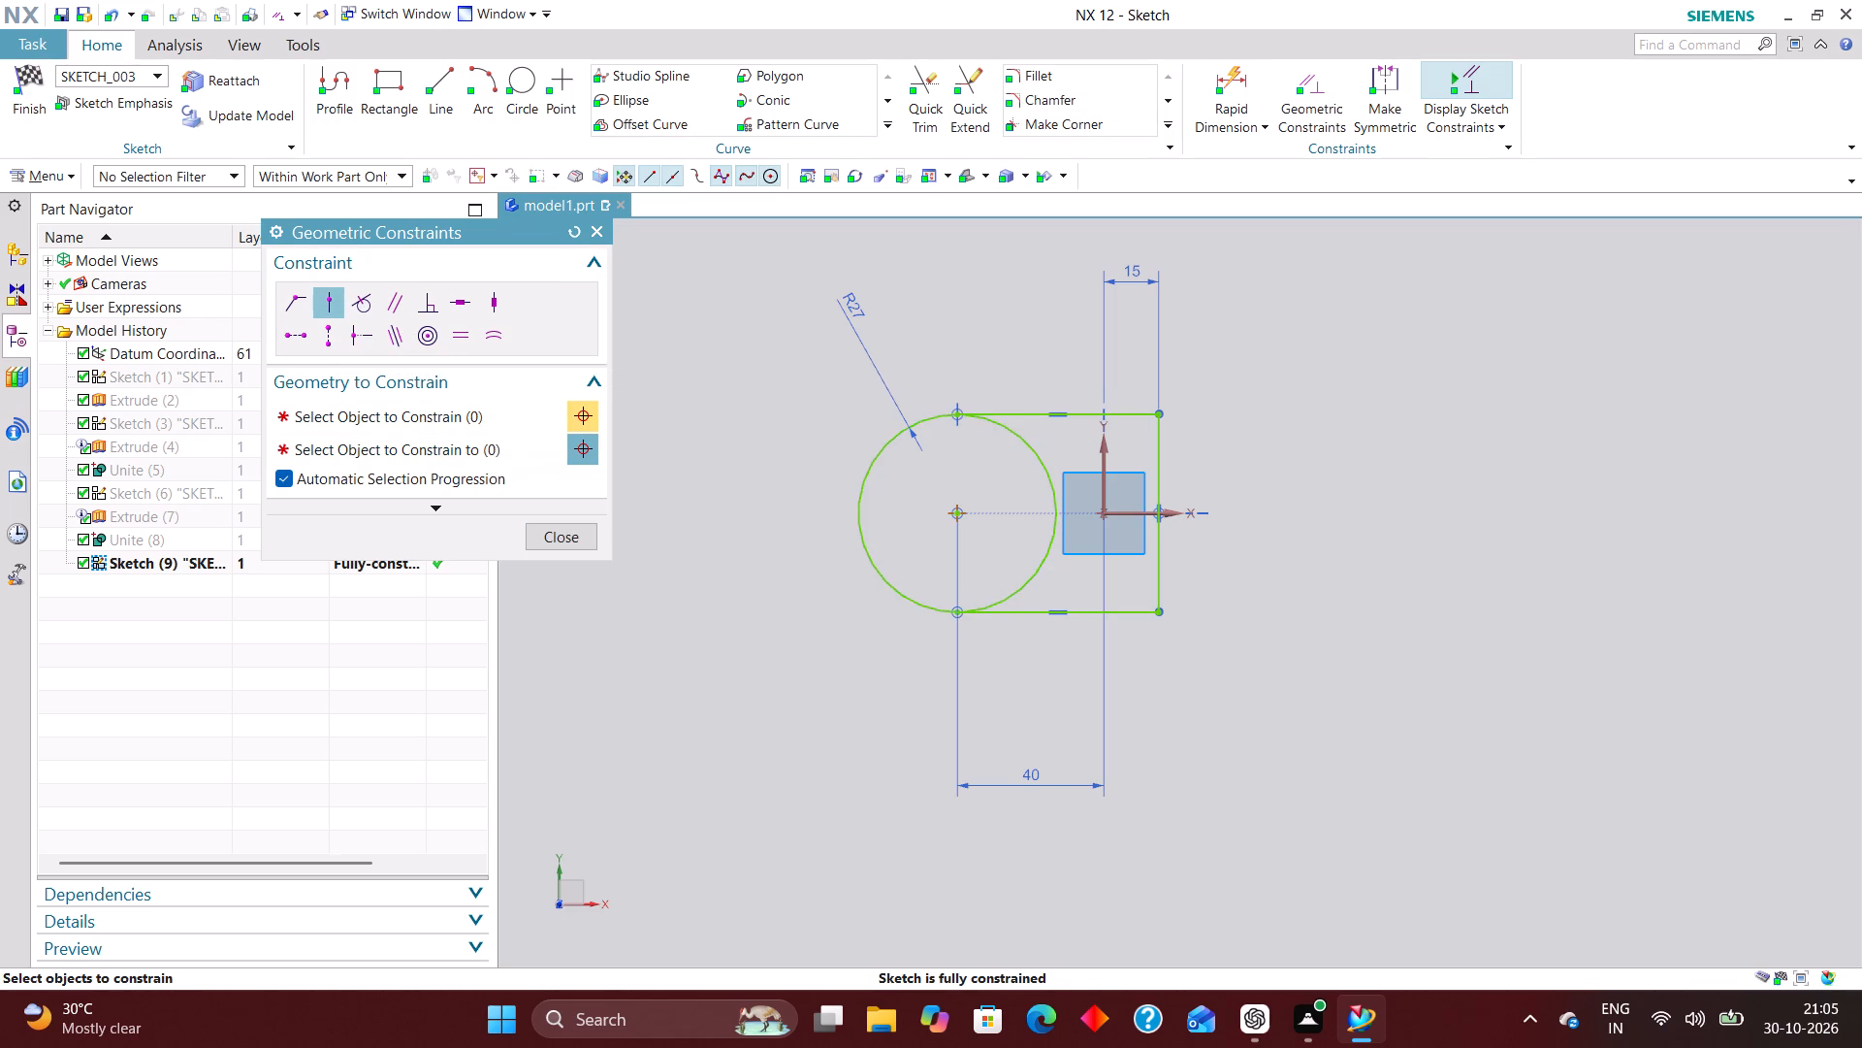
left_click(579, 542)
Trim away the half of the R27 circle inside the profile to leave a closed U-shaped outline.
left_click_drag(944, 73, 935, 72)
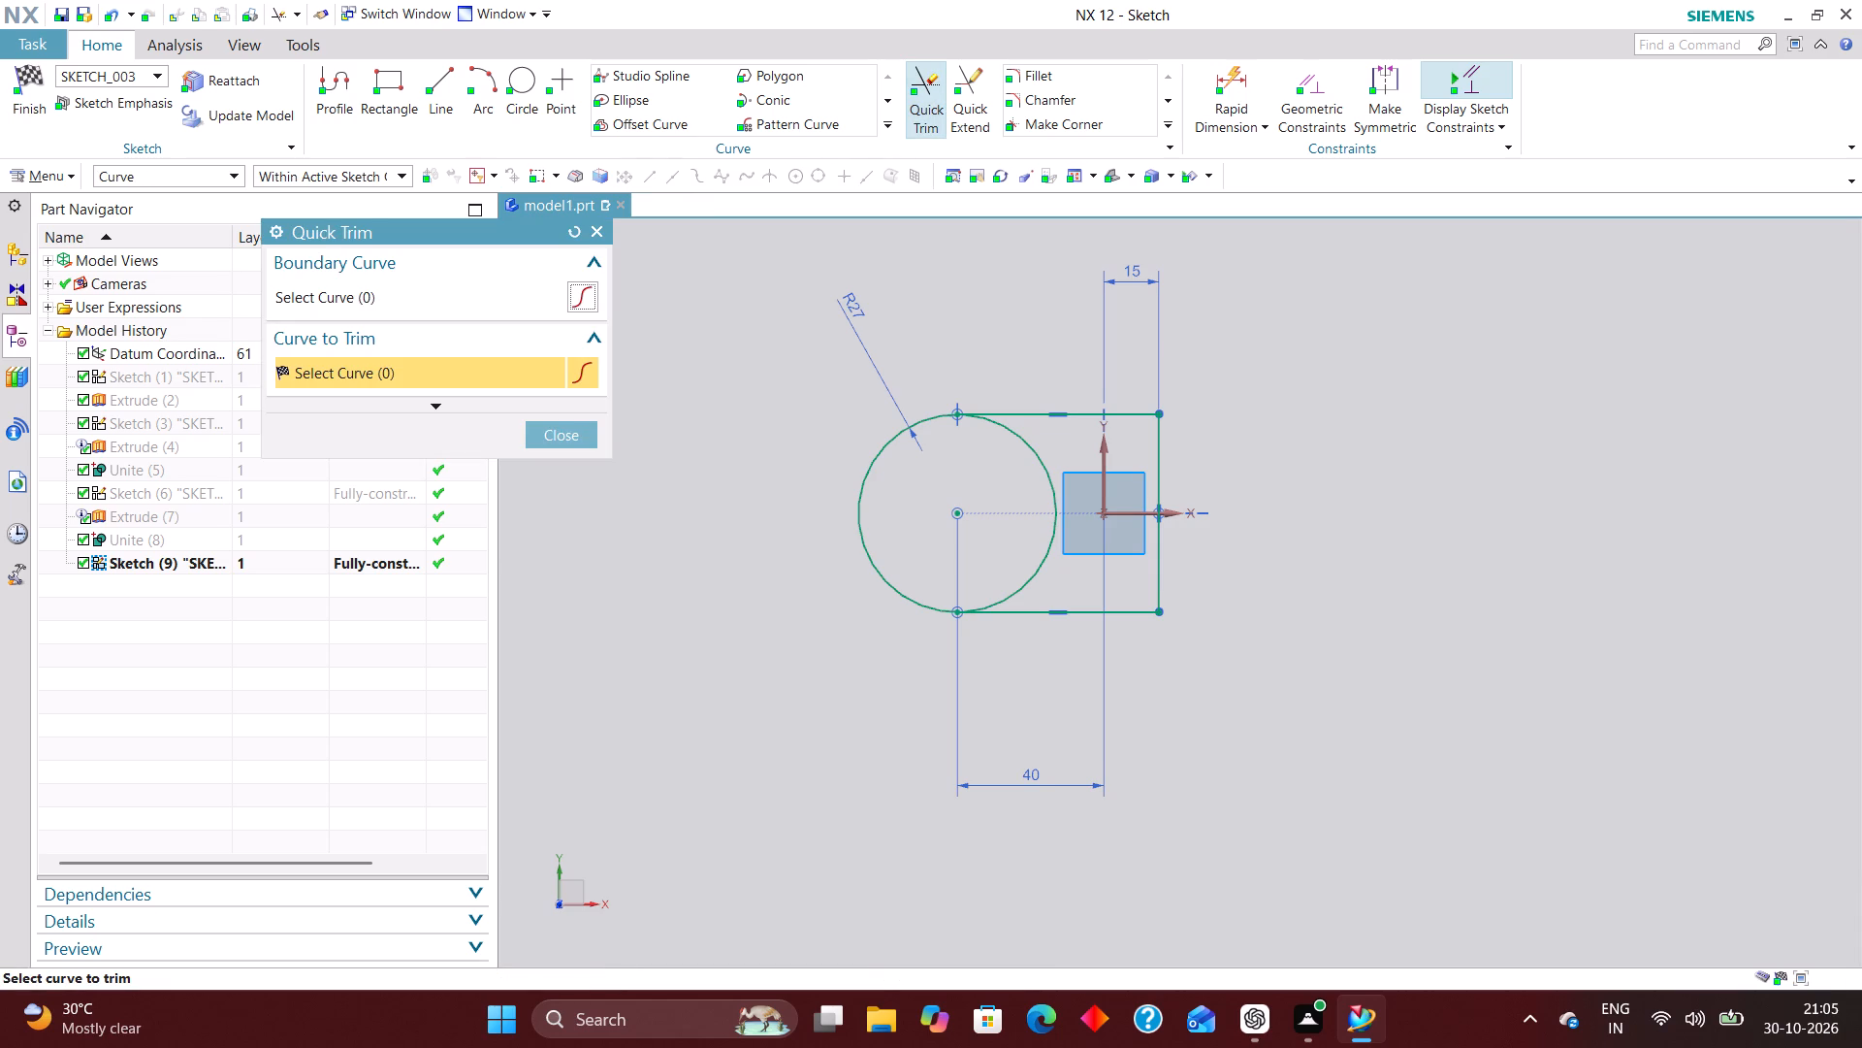
left_click(1038, 463)
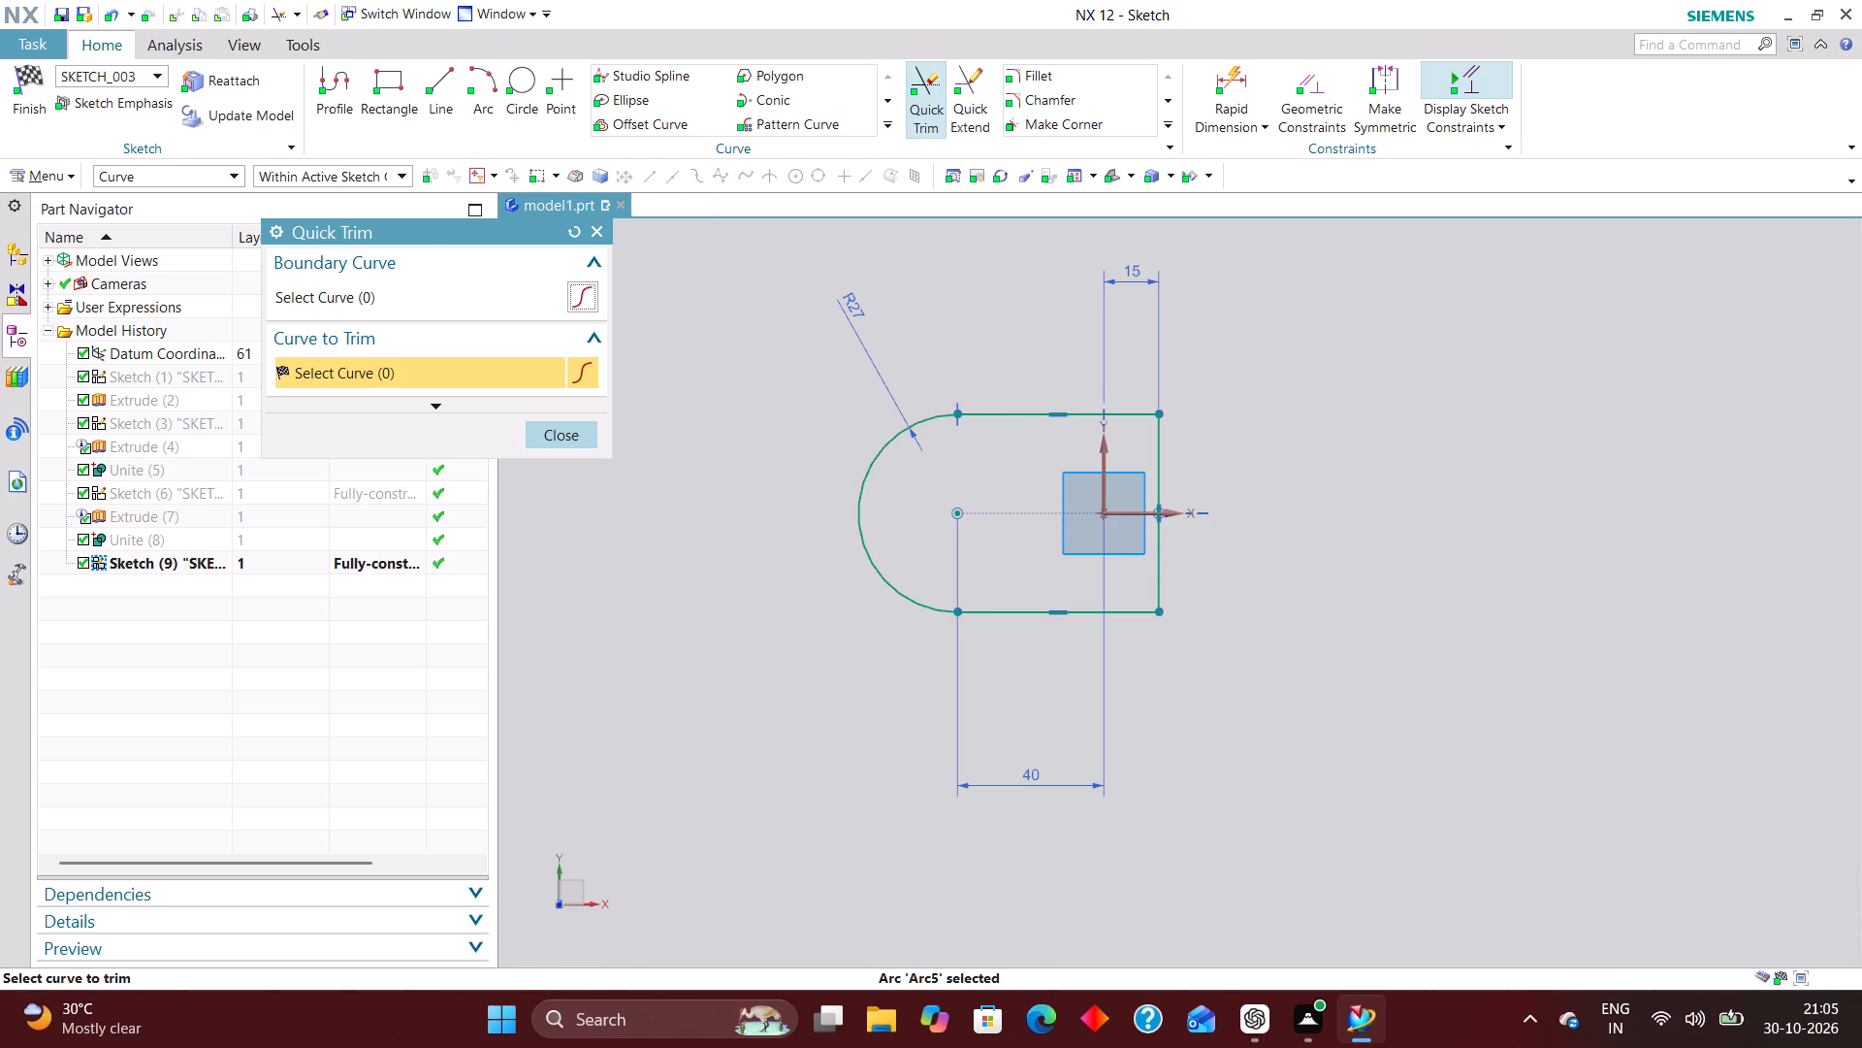
left_click(569, 429)
Show the hidden united solid body again and finish the sketch.
right_click(196, 537)
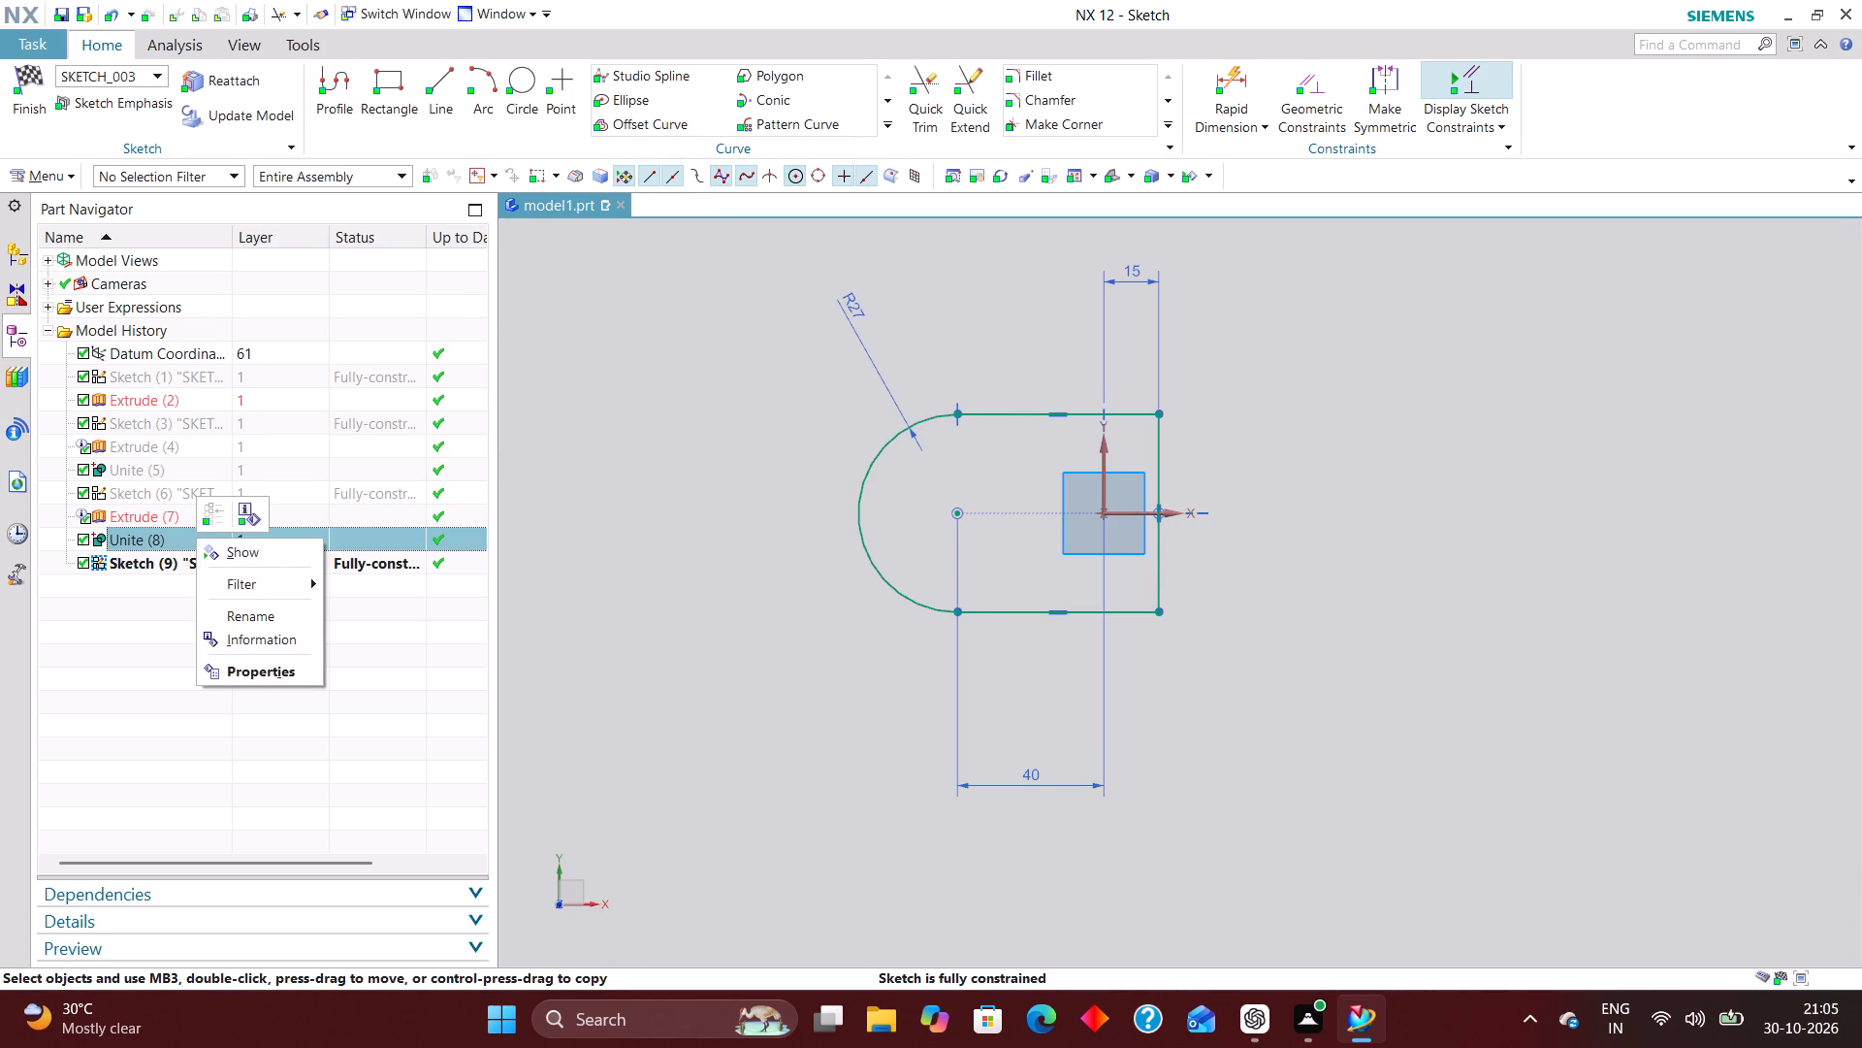
left_click(231, 547)
left_click(30, 73)
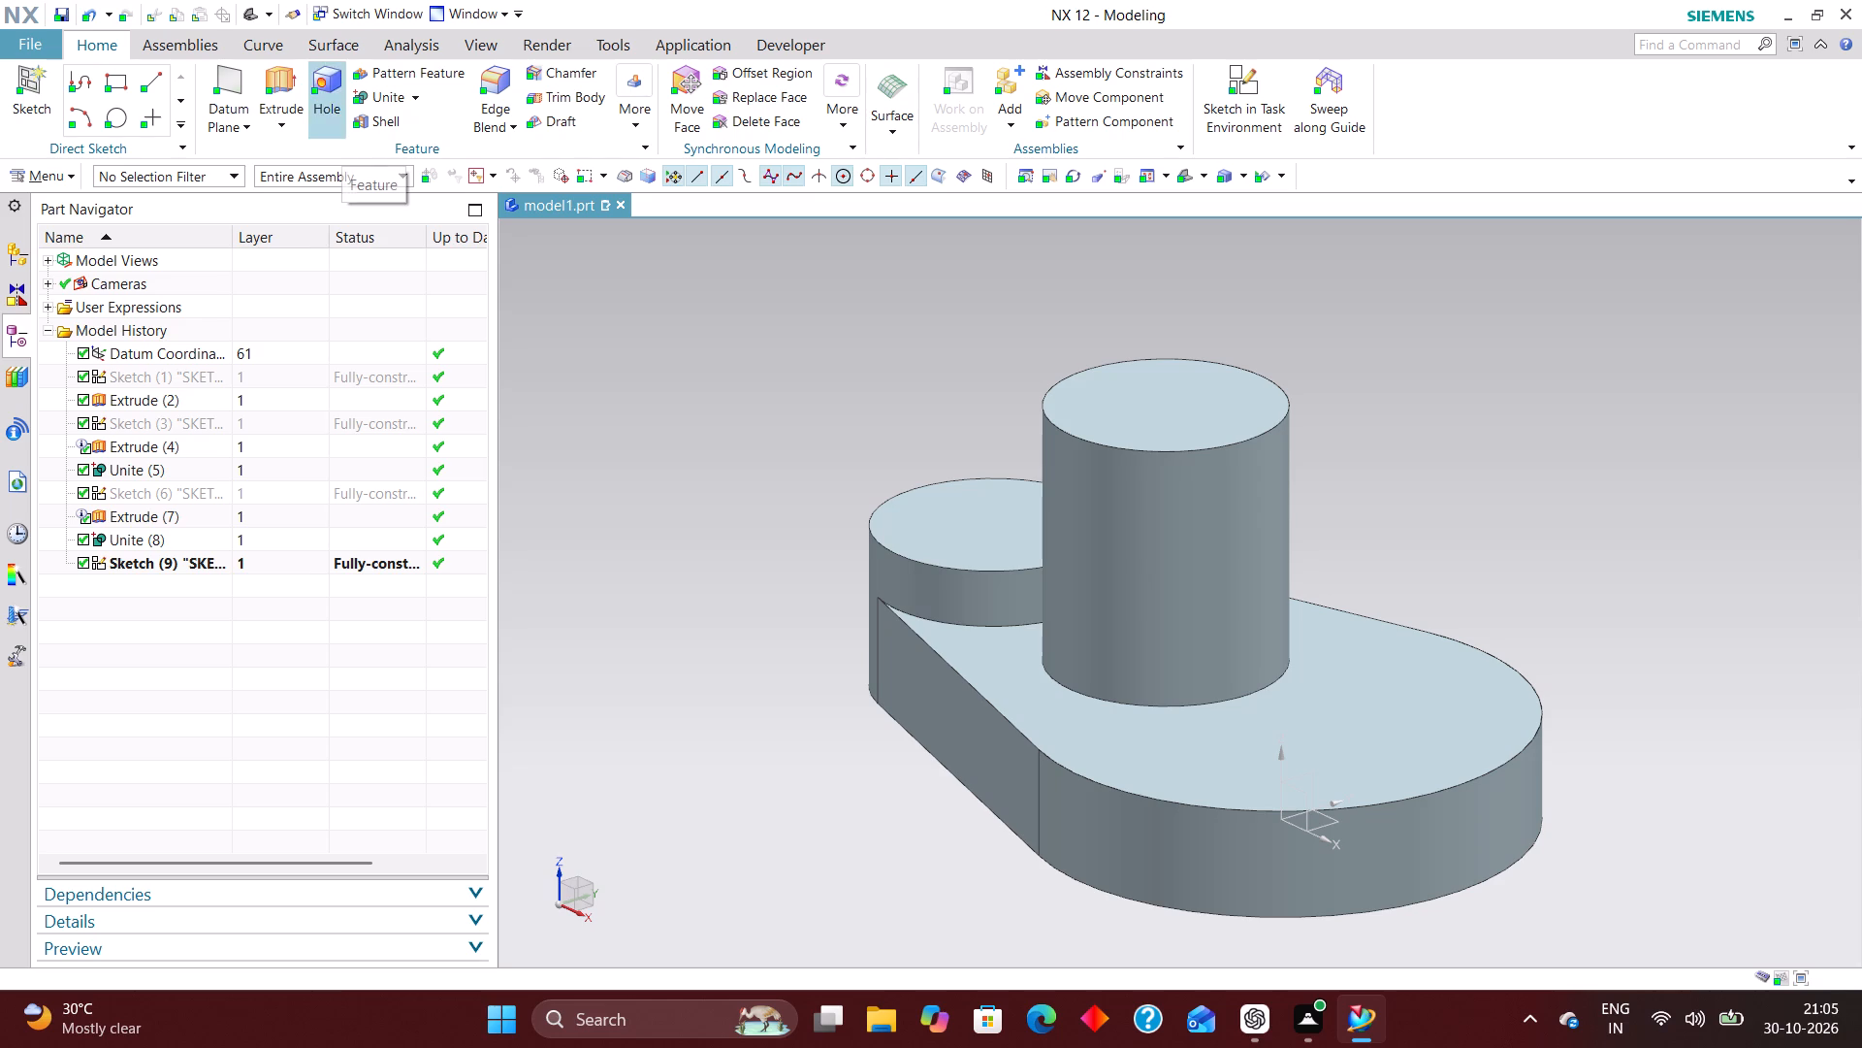
Extrude the closed U-shaped profile of Sketch (9) from 0 to 85 mm.
left_click(287, 97)
left_click(194, 558)
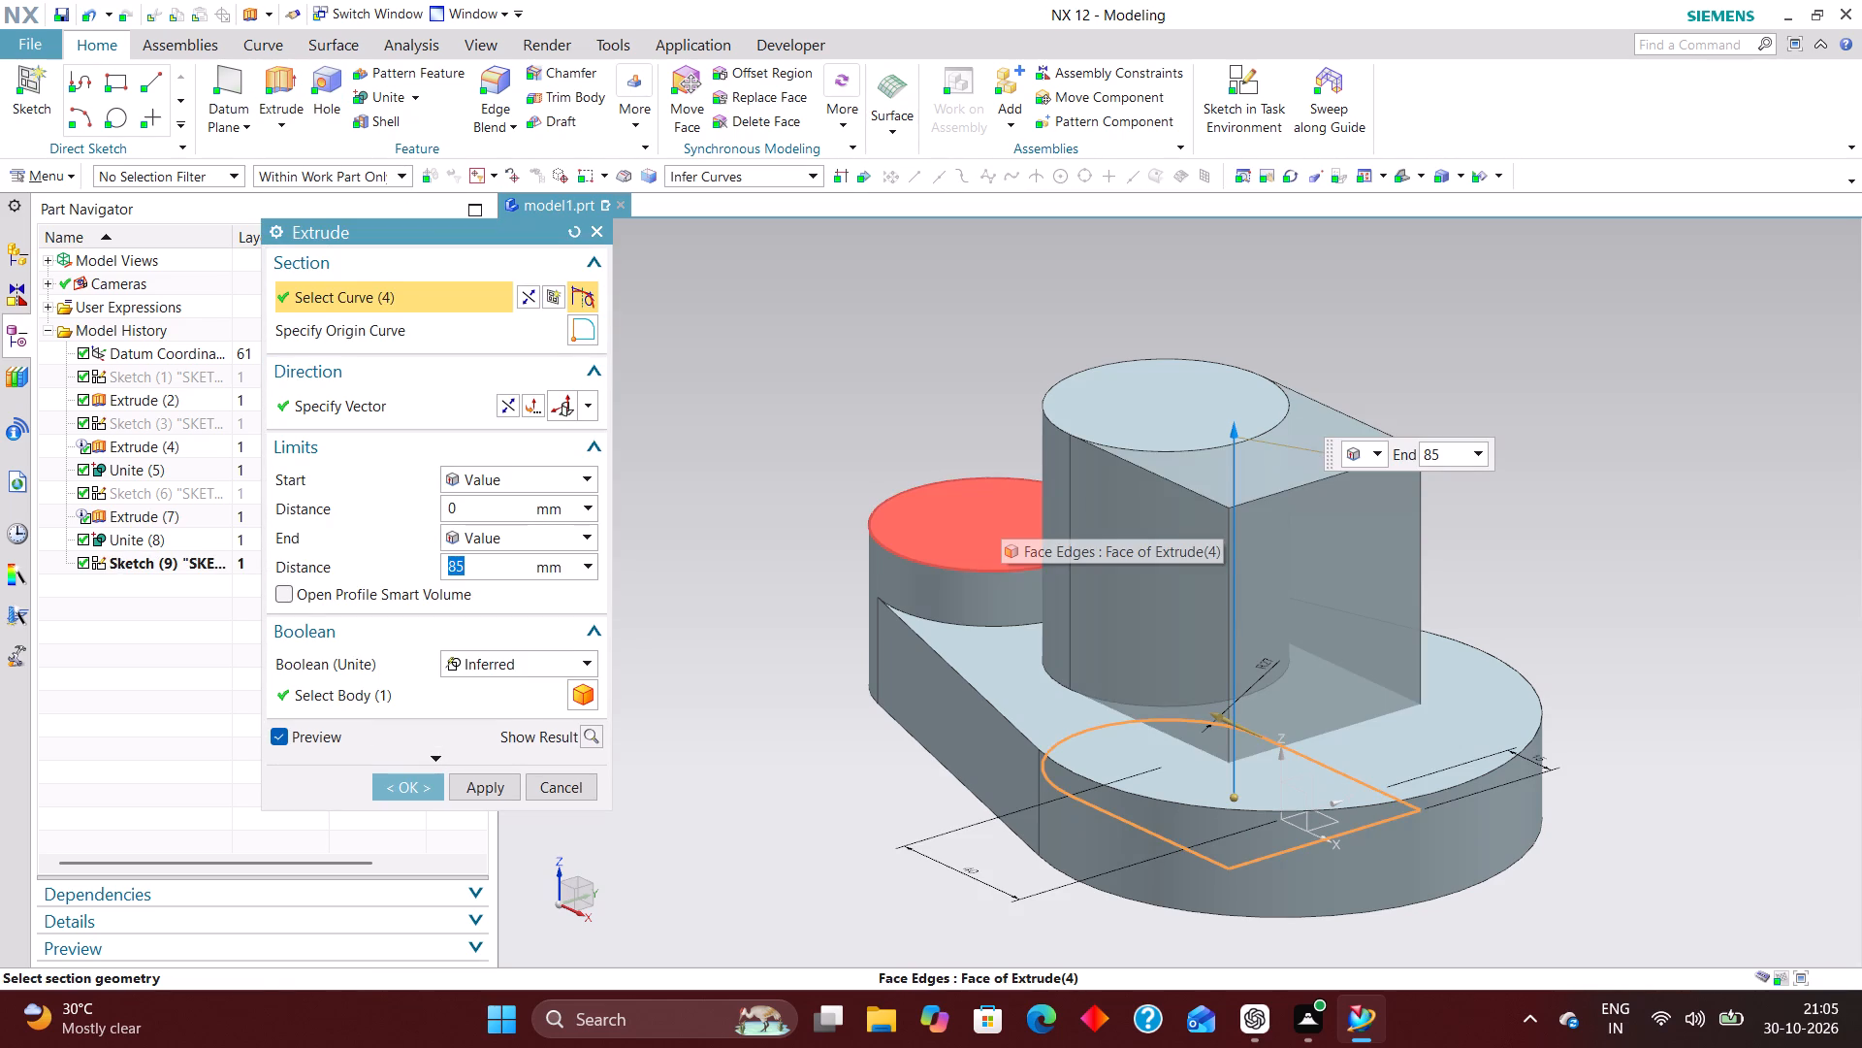
left_click(421, 788)
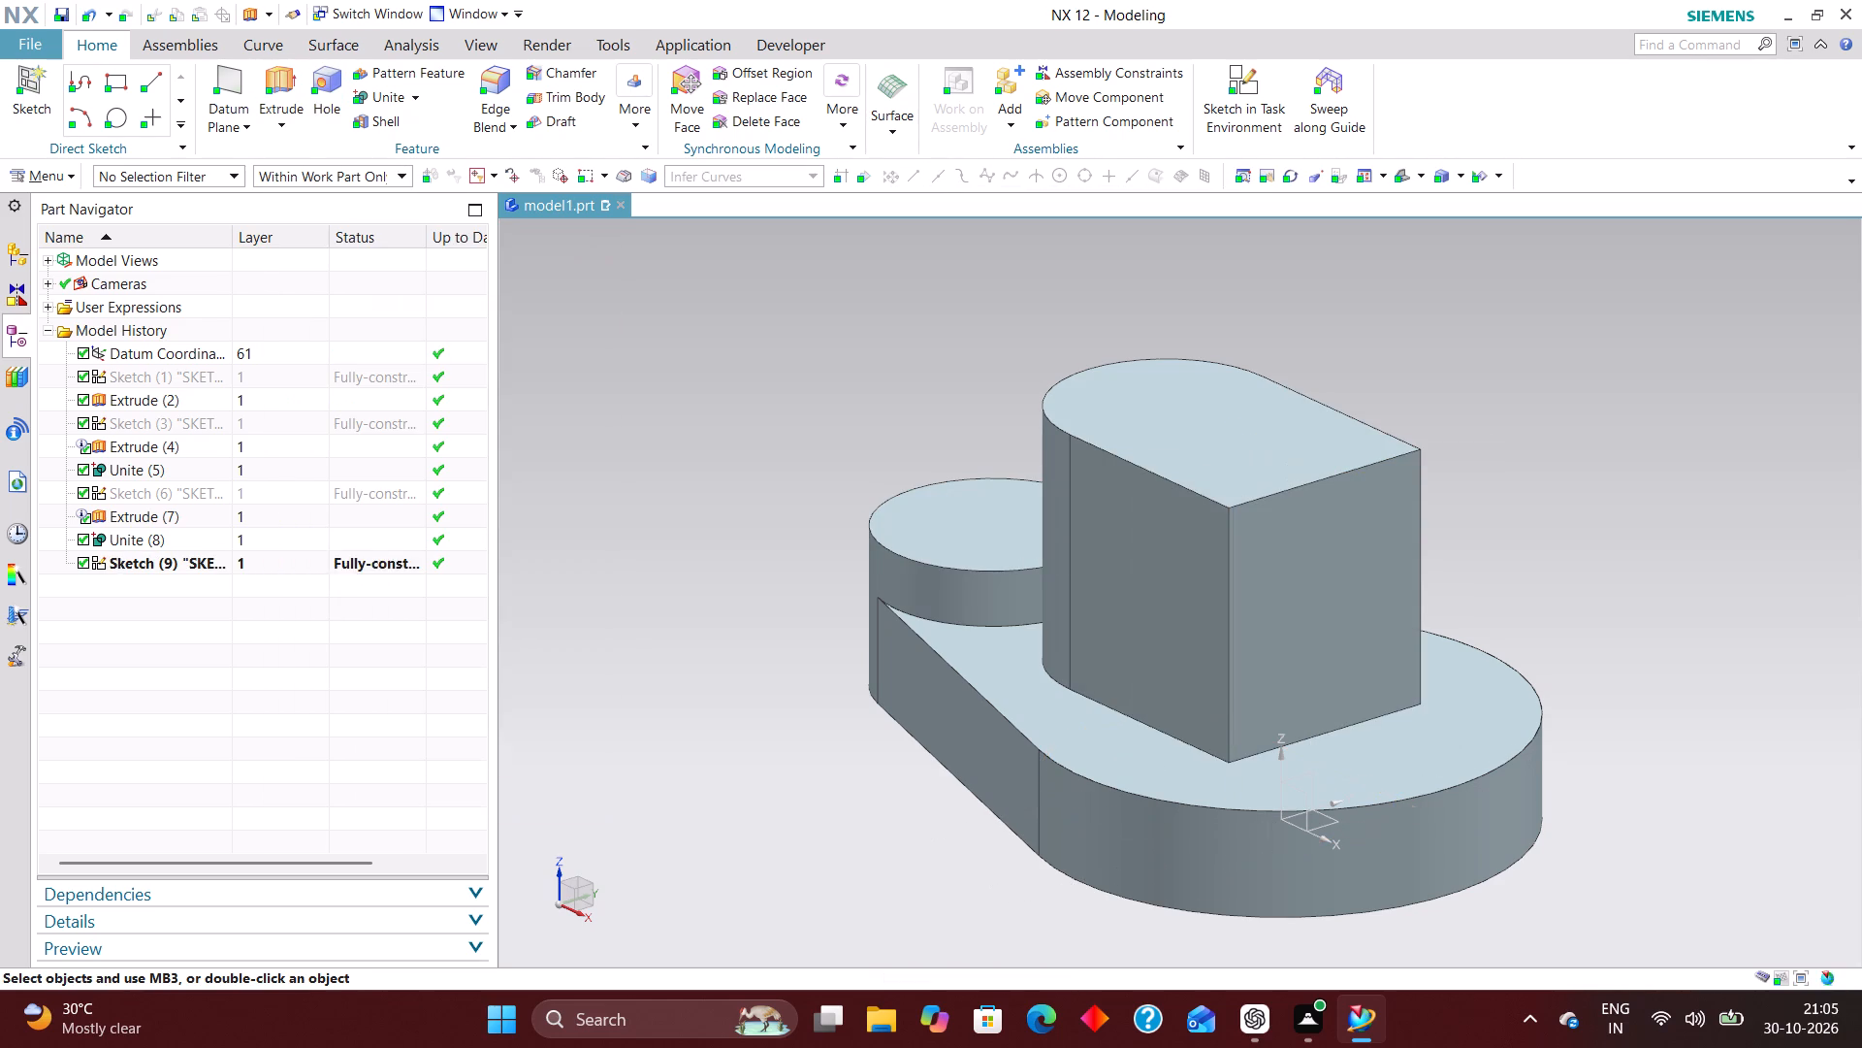
Edit the new U-shaped extrusion and set its Boolean to None, keeping it as a separate body.
left_click(288, 591)
right_click(293, 589)
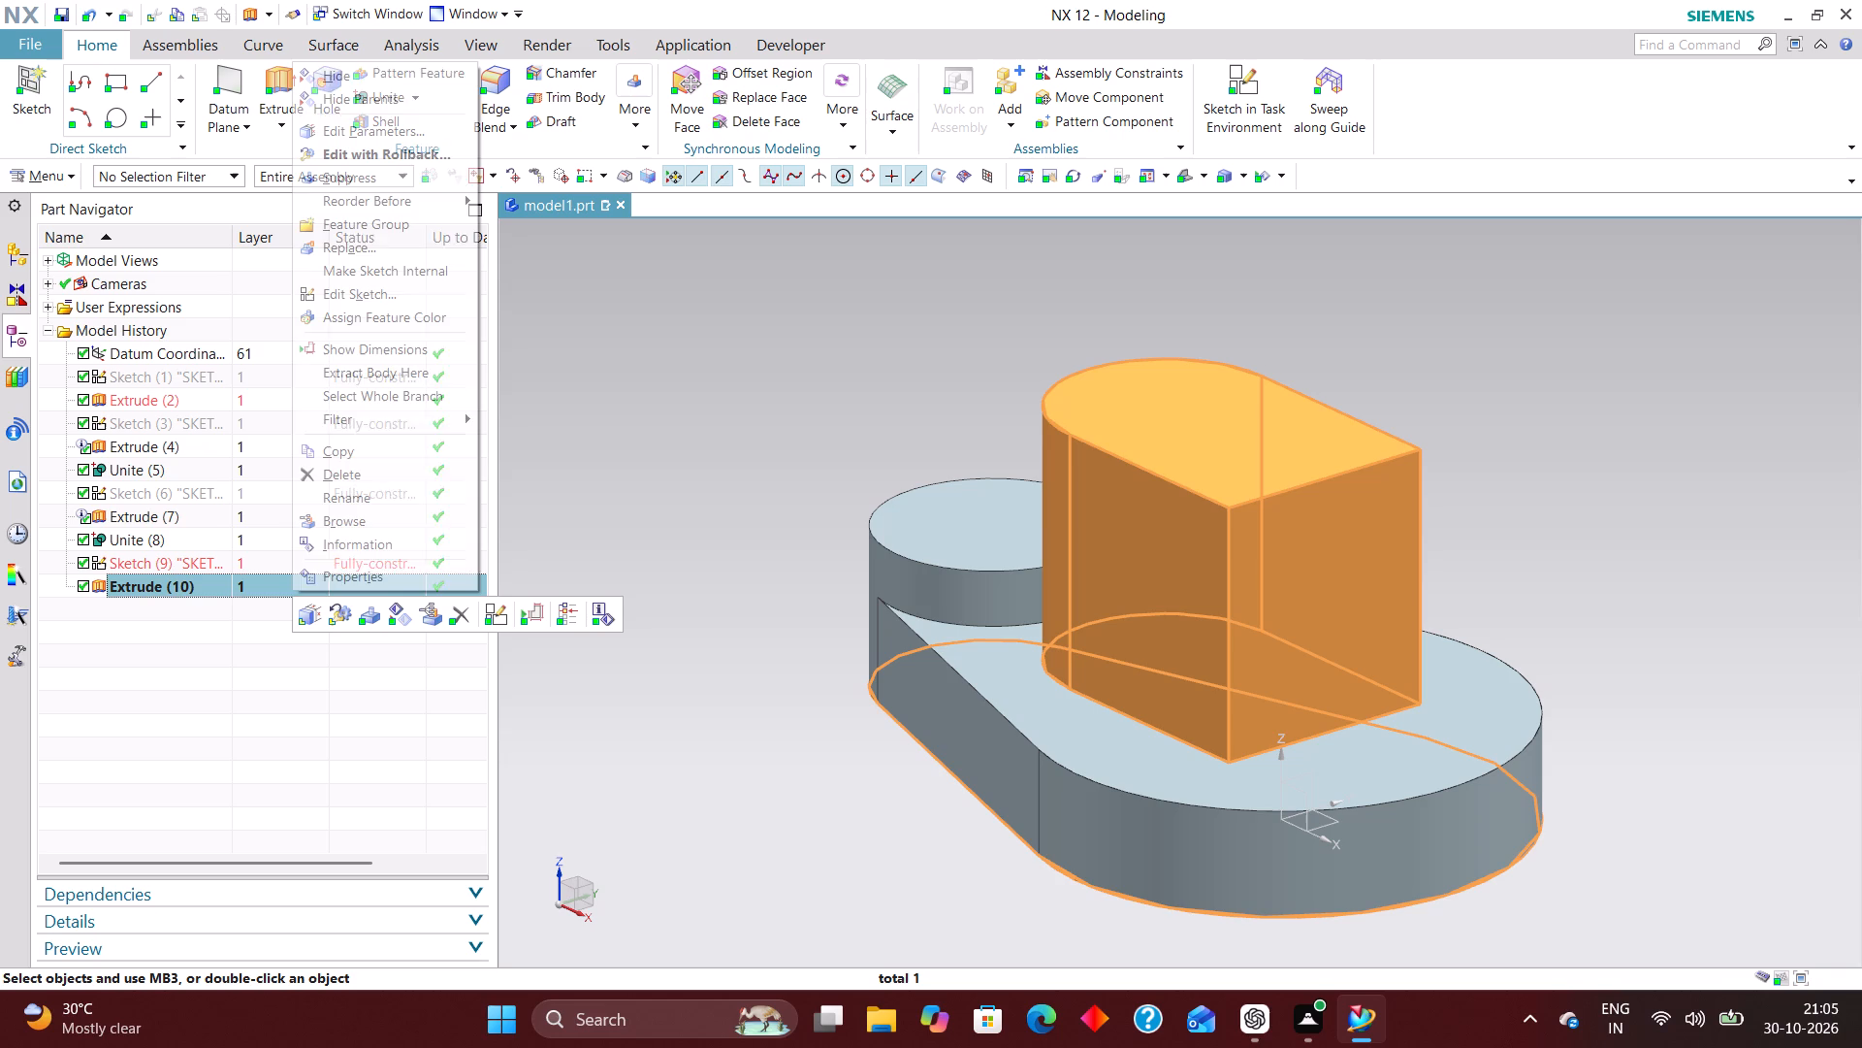
left_click(424, 145)
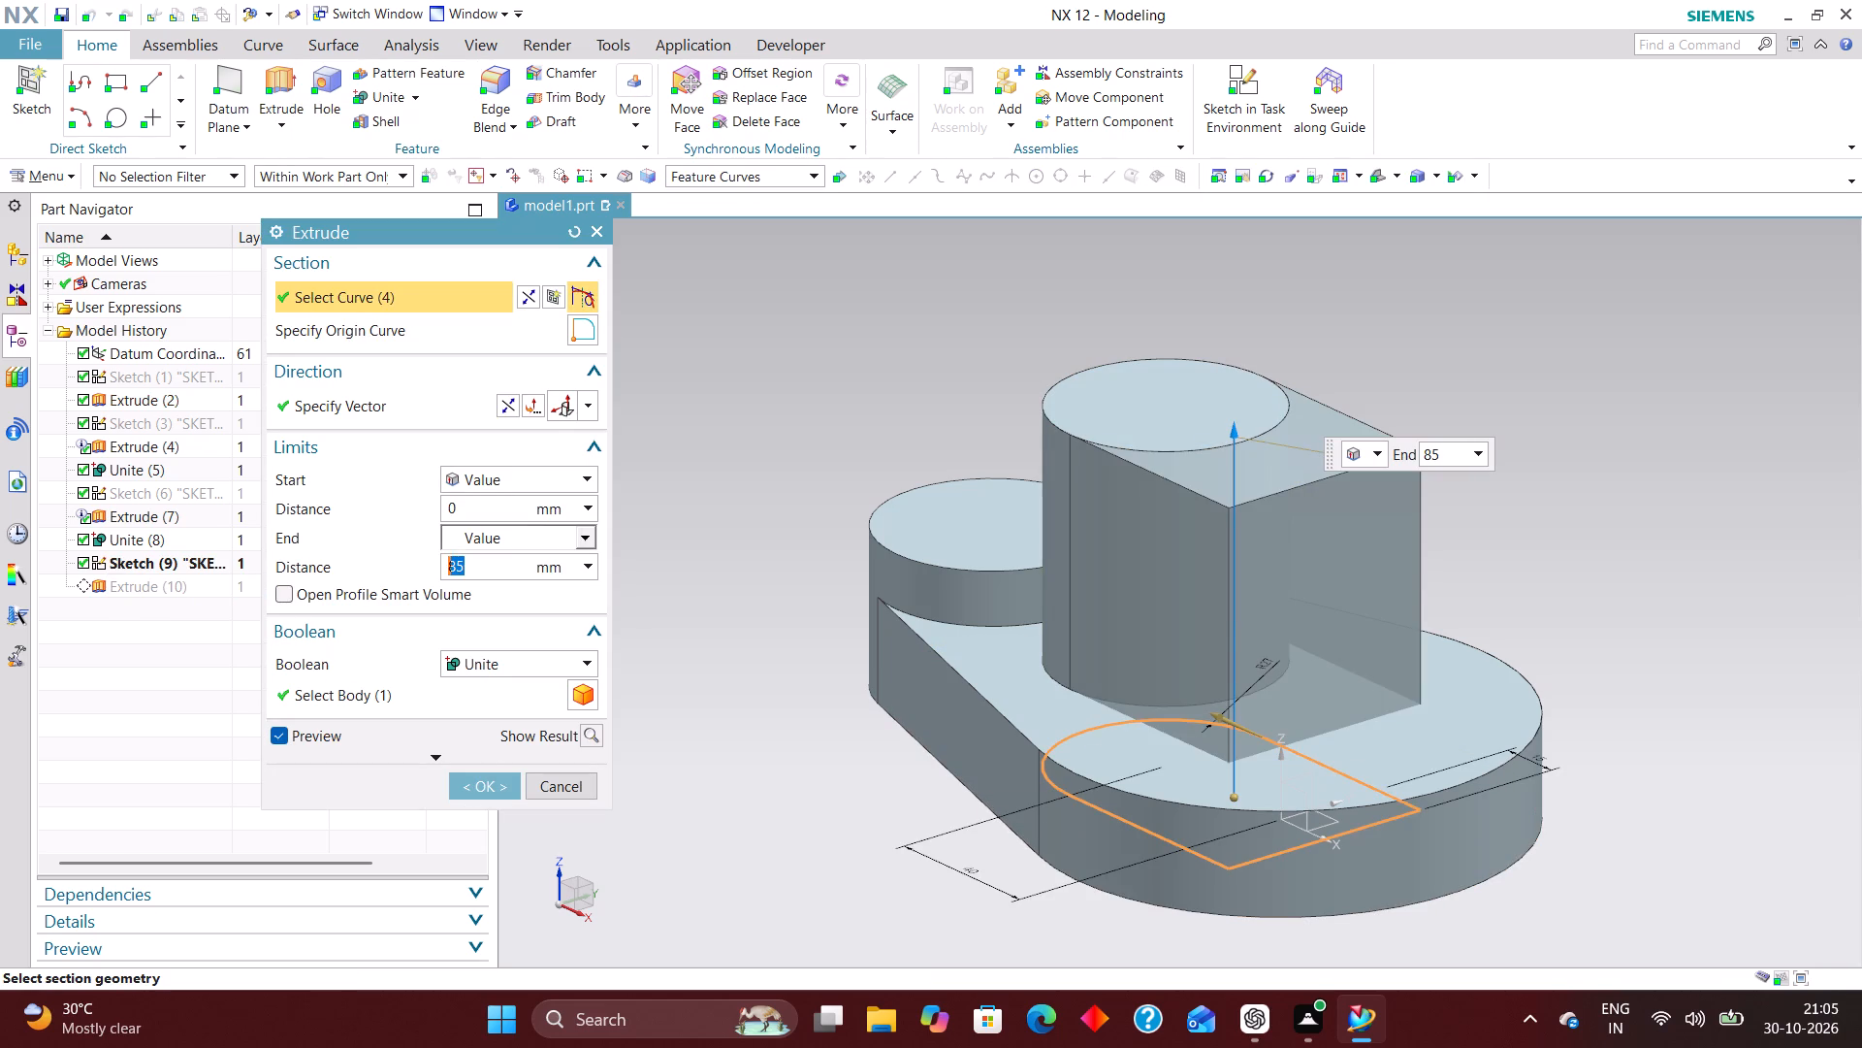
left_click(521, 667)
left_click(521, 687)
left_click(481, 754)
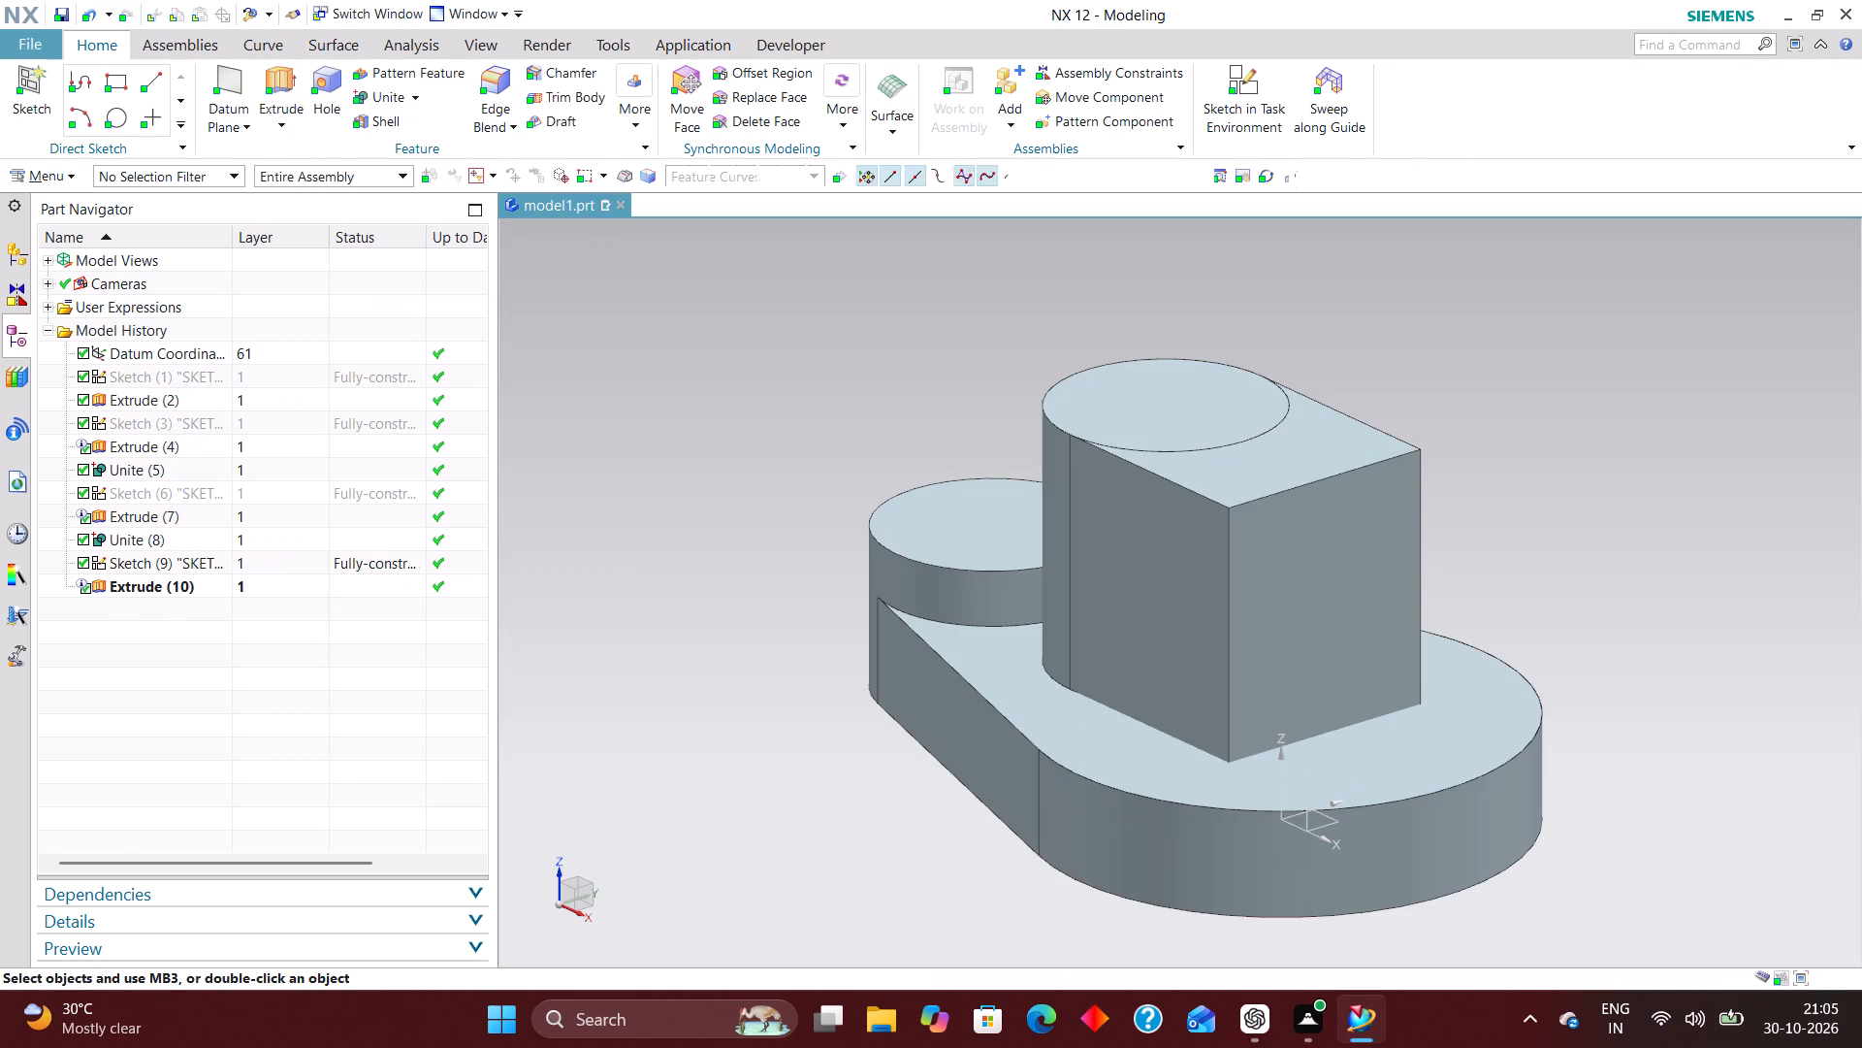
Unite the base plate body as target with the U-shaped extruded block as tool.
left_click(398, 102)
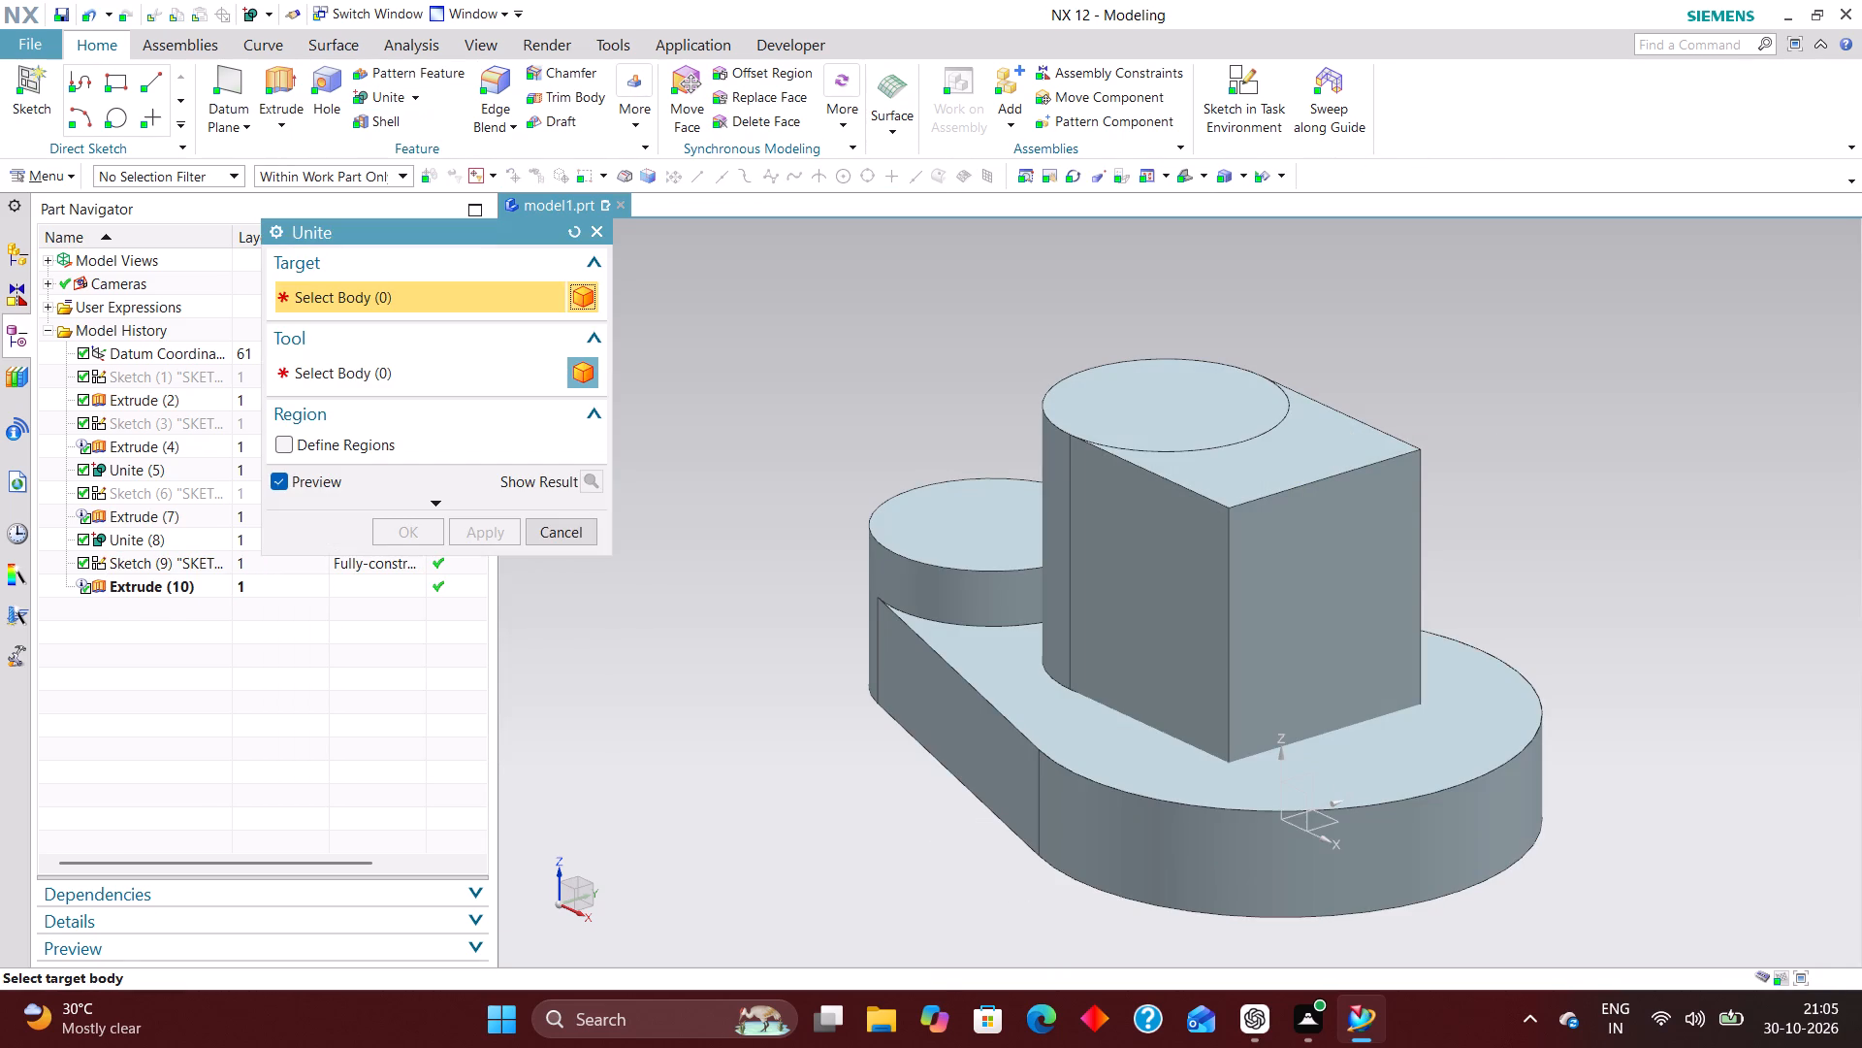
left_click(1011, 834)
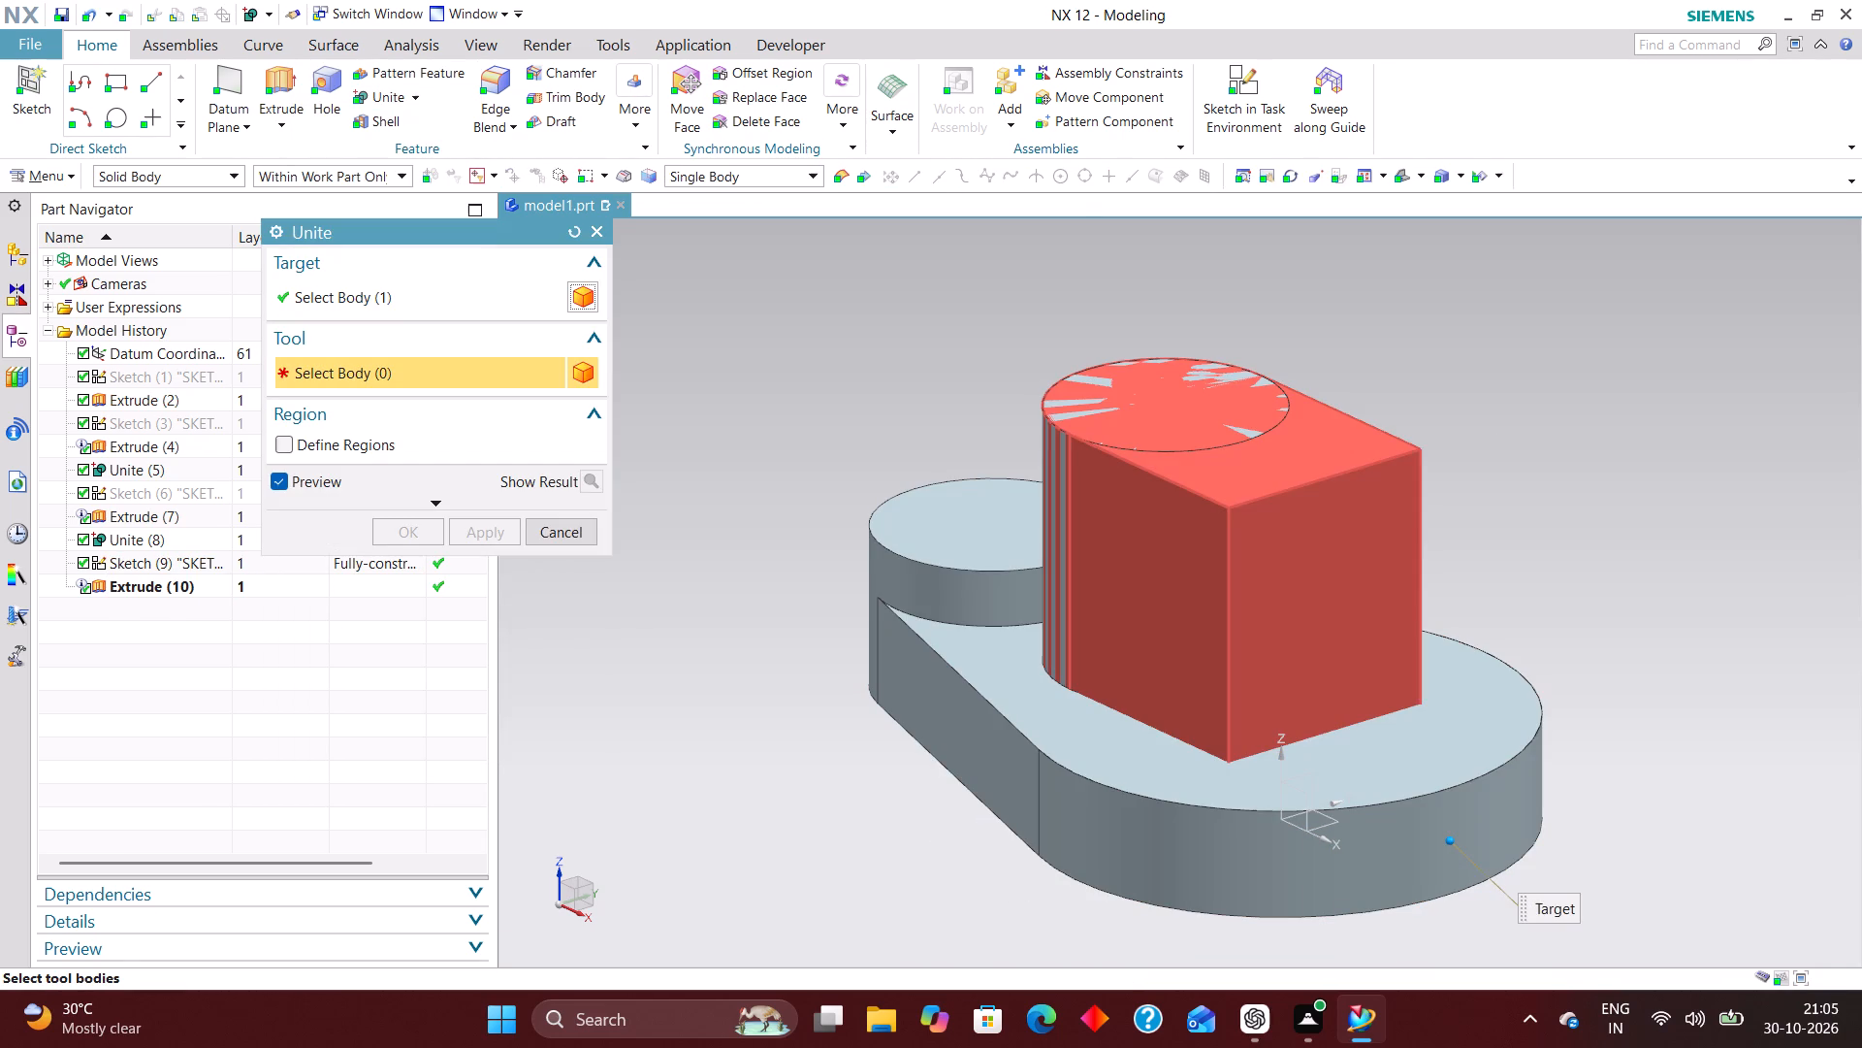
left_click(1245, 627)
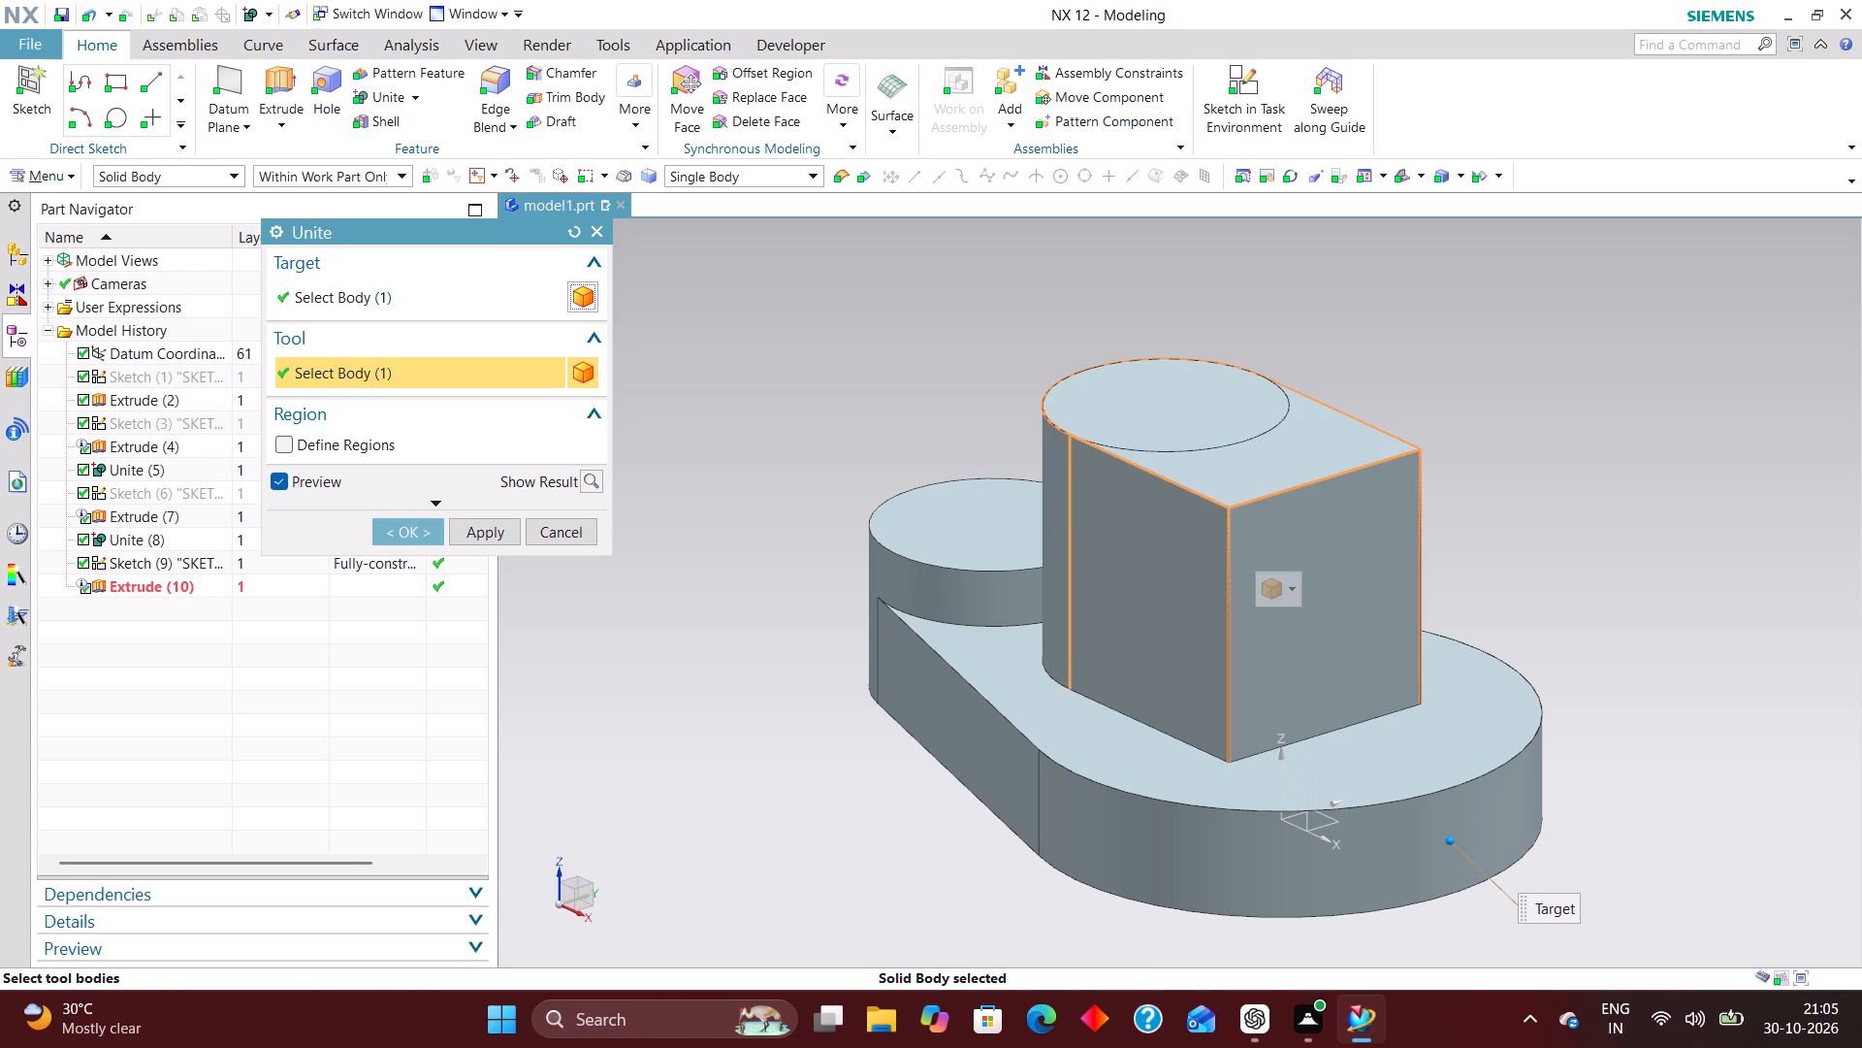
left_click(411, 524)
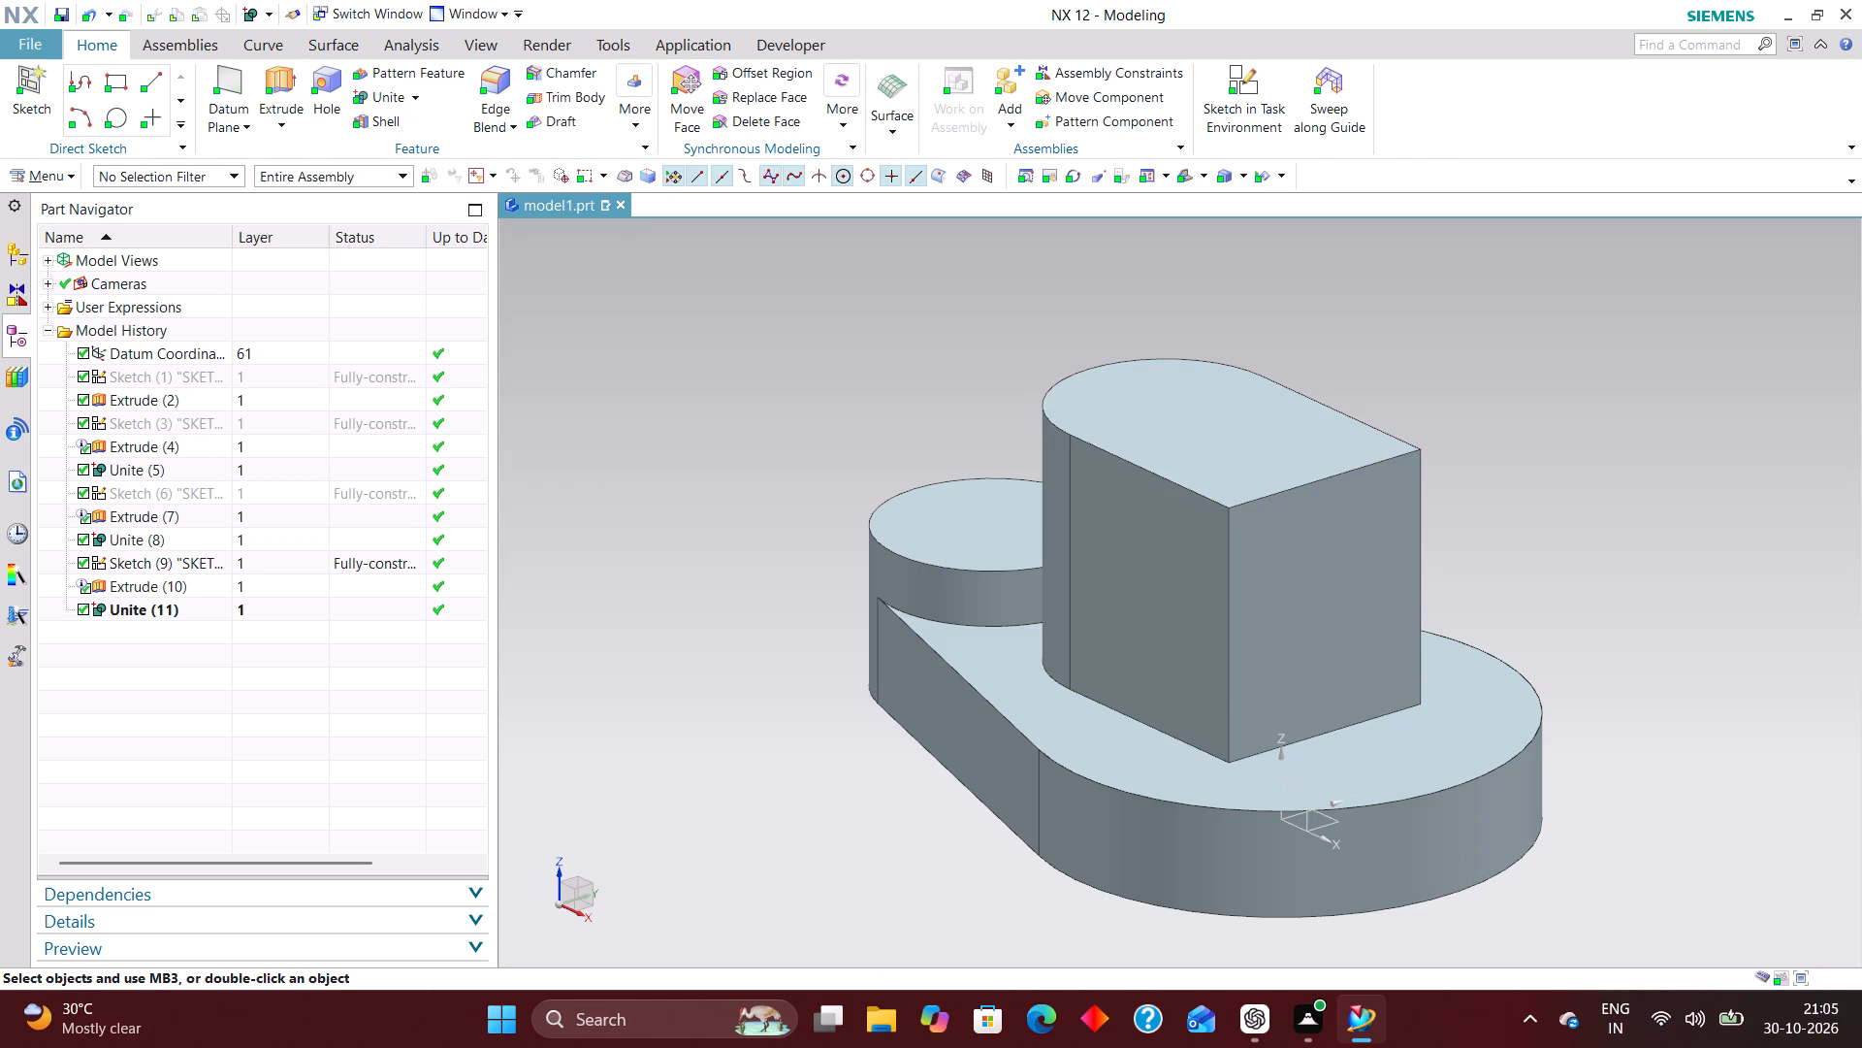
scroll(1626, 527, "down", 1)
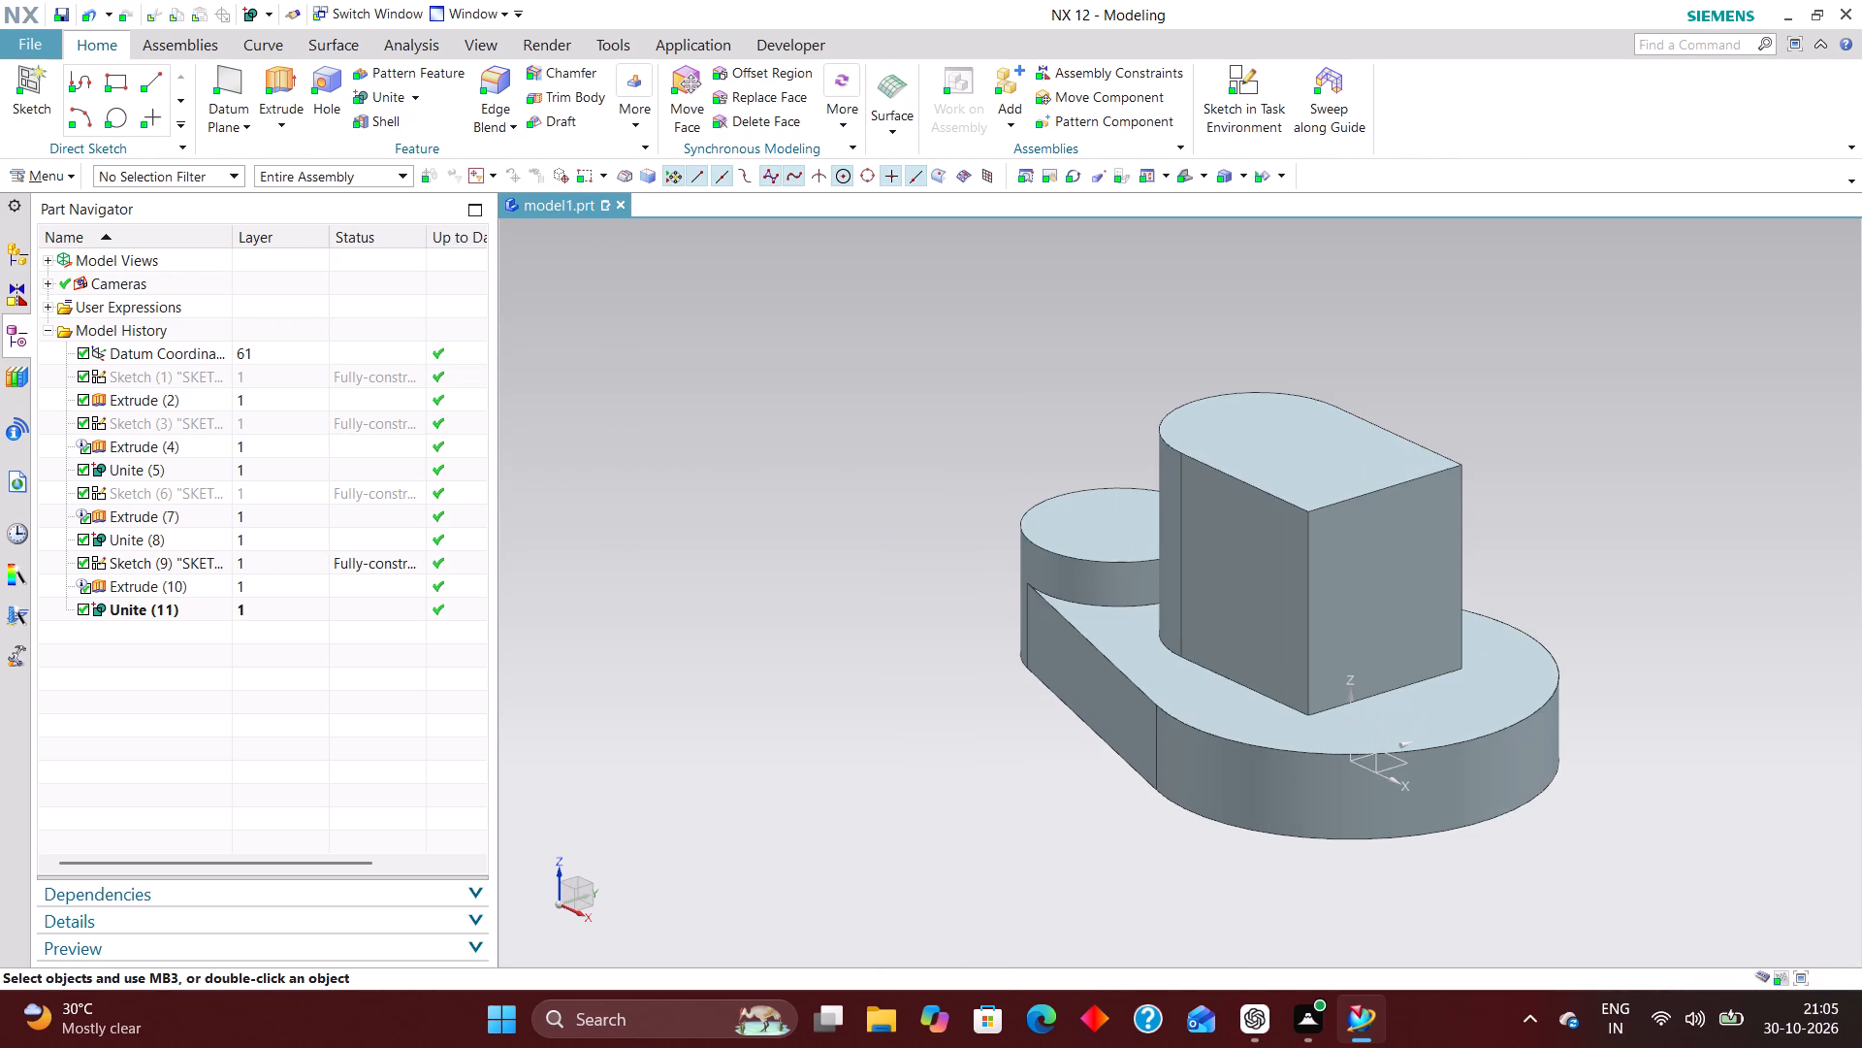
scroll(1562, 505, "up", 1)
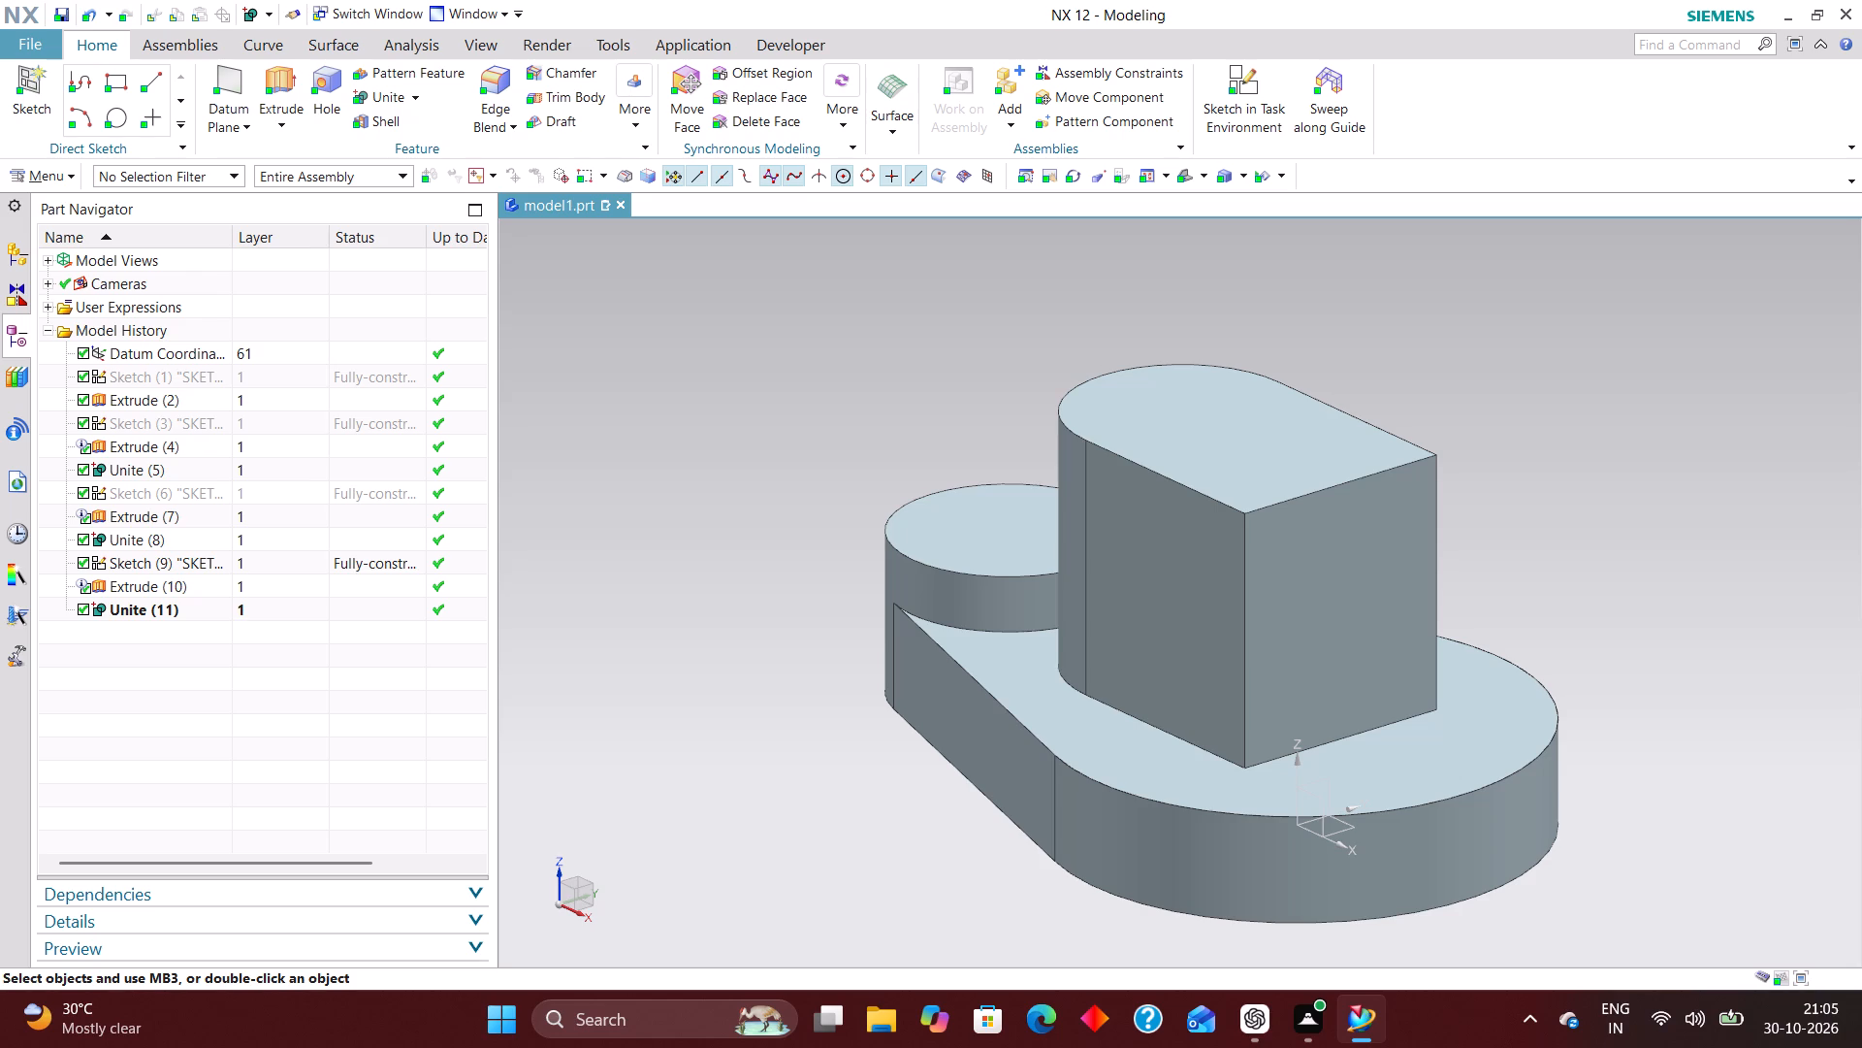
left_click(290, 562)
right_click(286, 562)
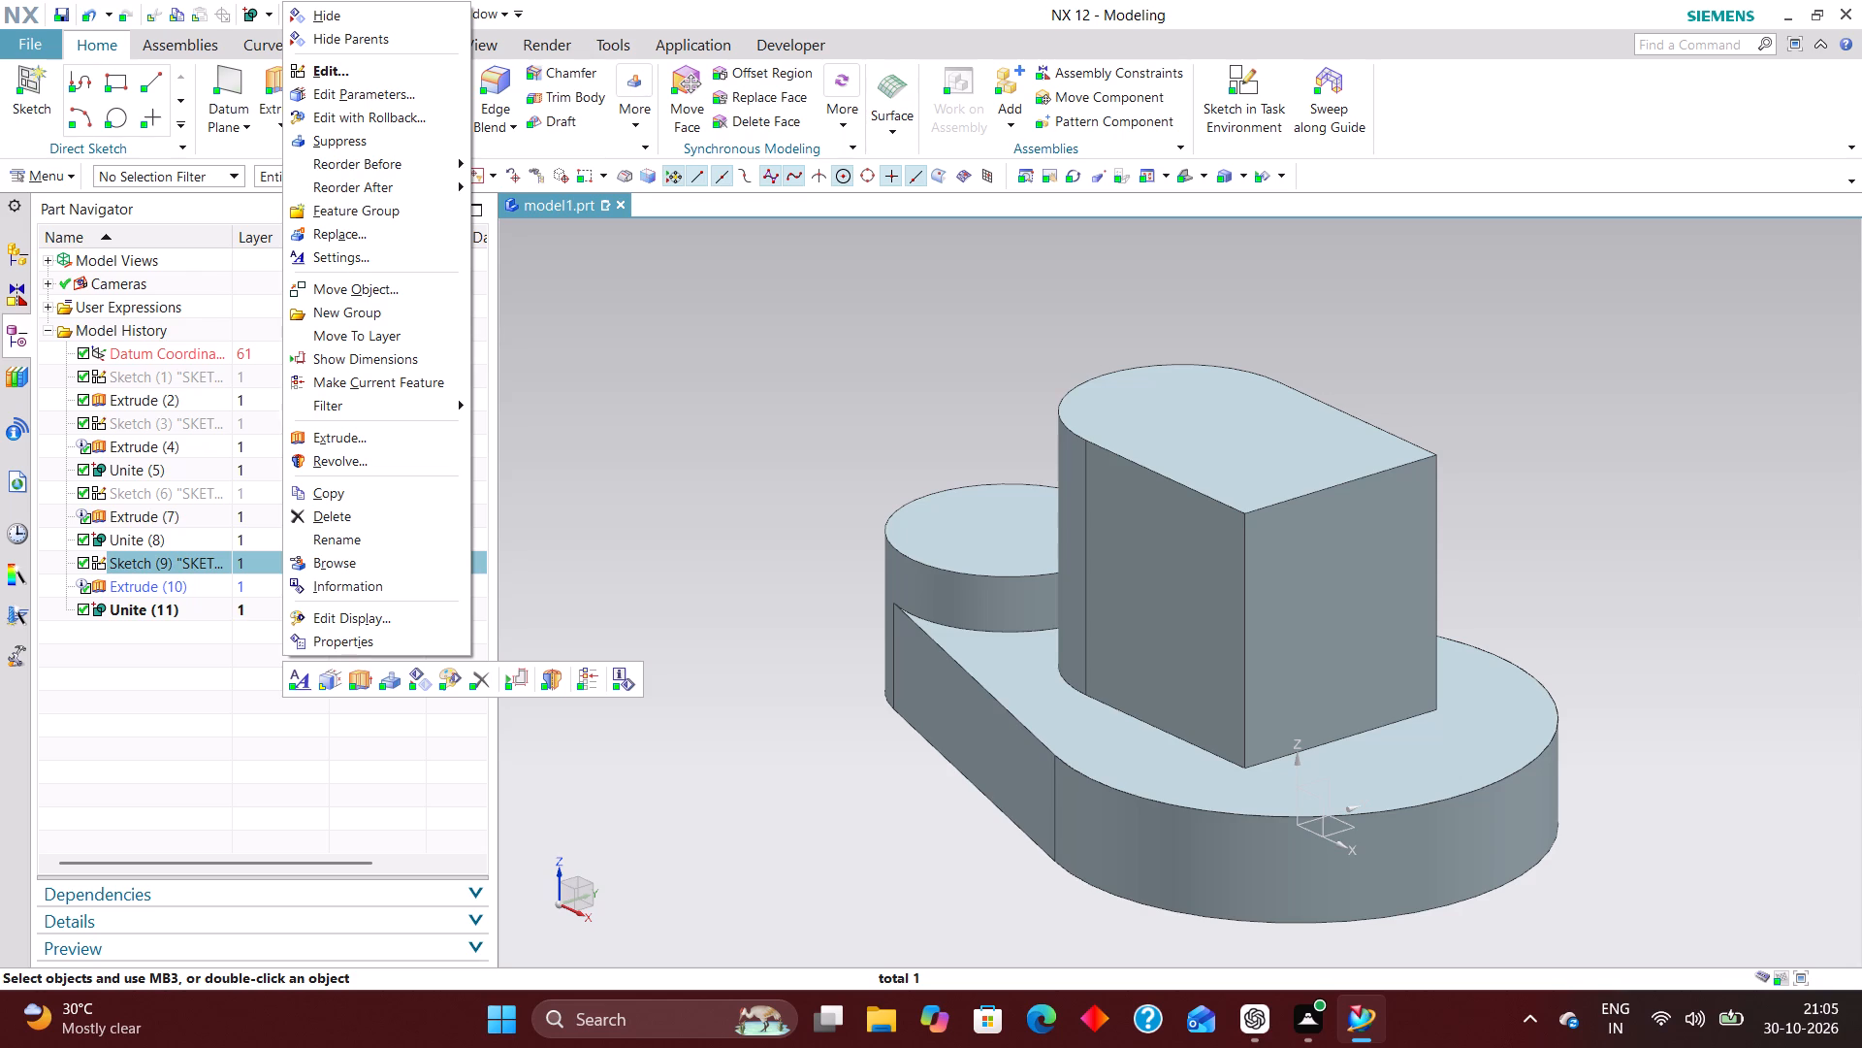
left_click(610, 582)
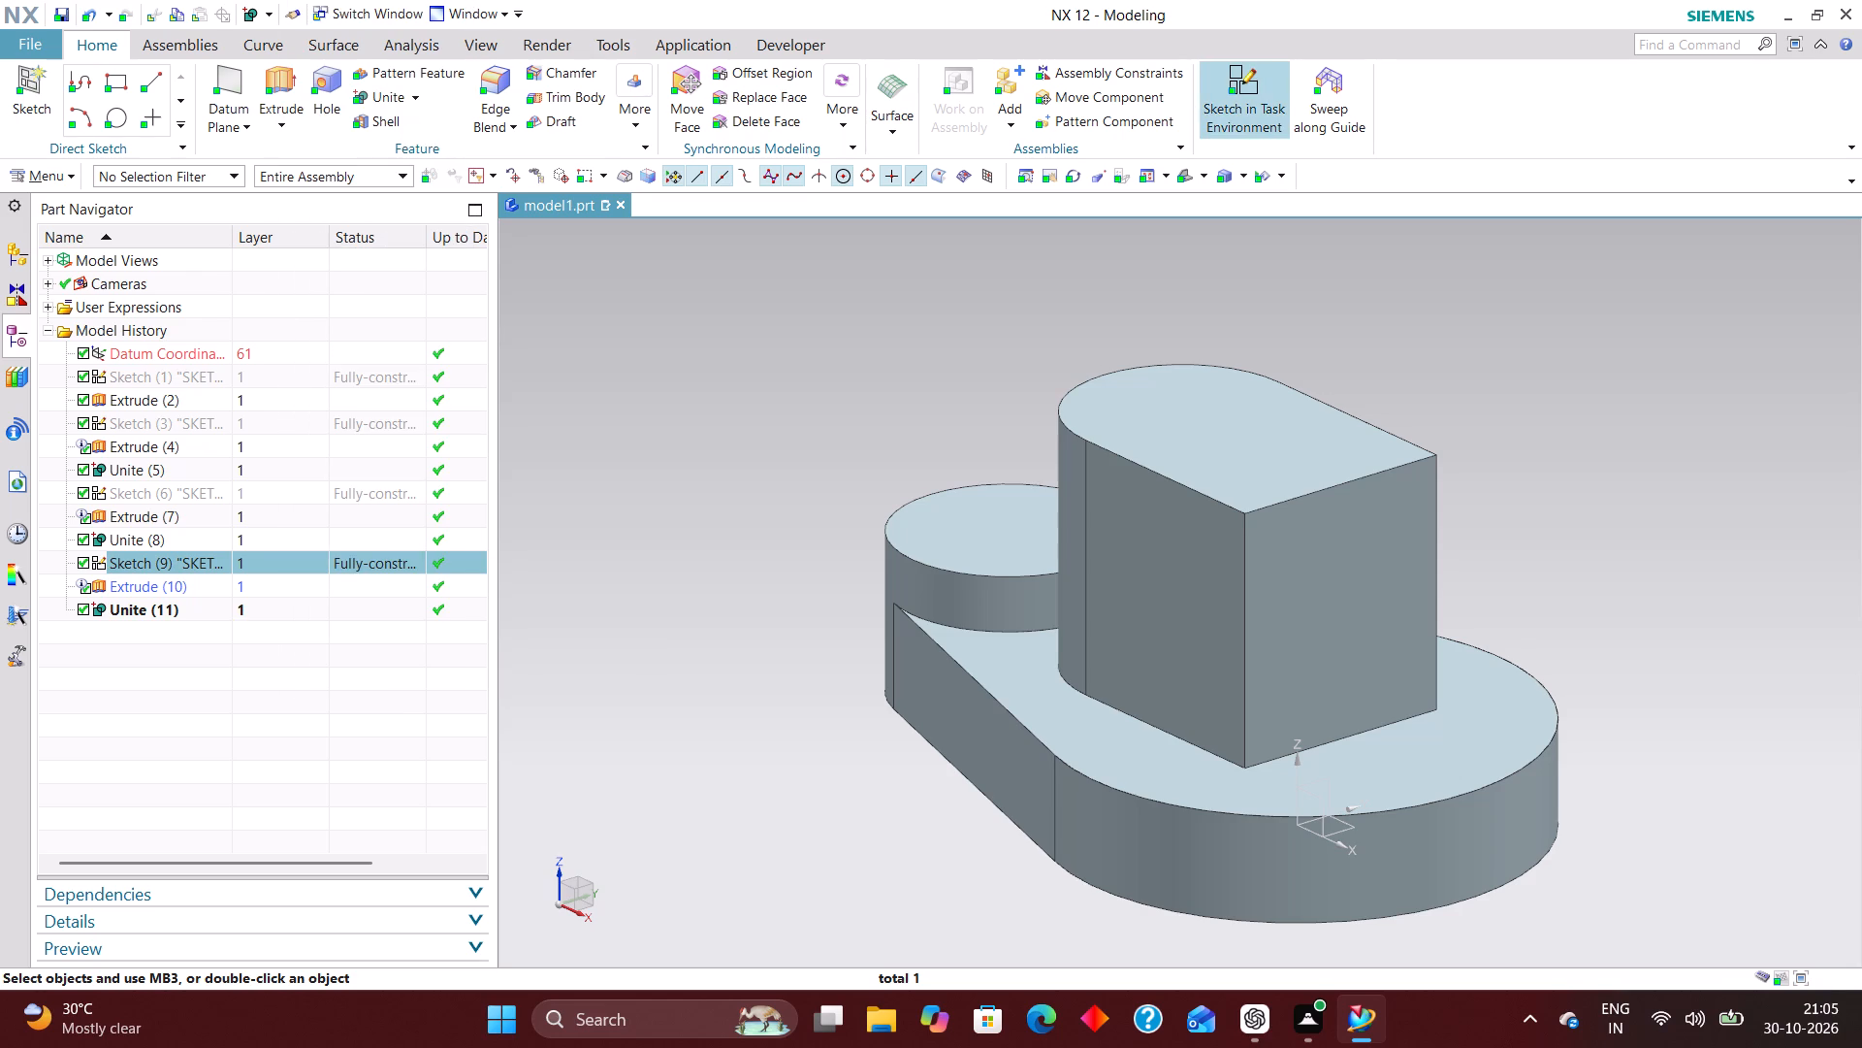
Create a new sketch on the XZ plane of the datum coordinate system, hiding the solid body to reach the plane.
left_click(1224, 74)
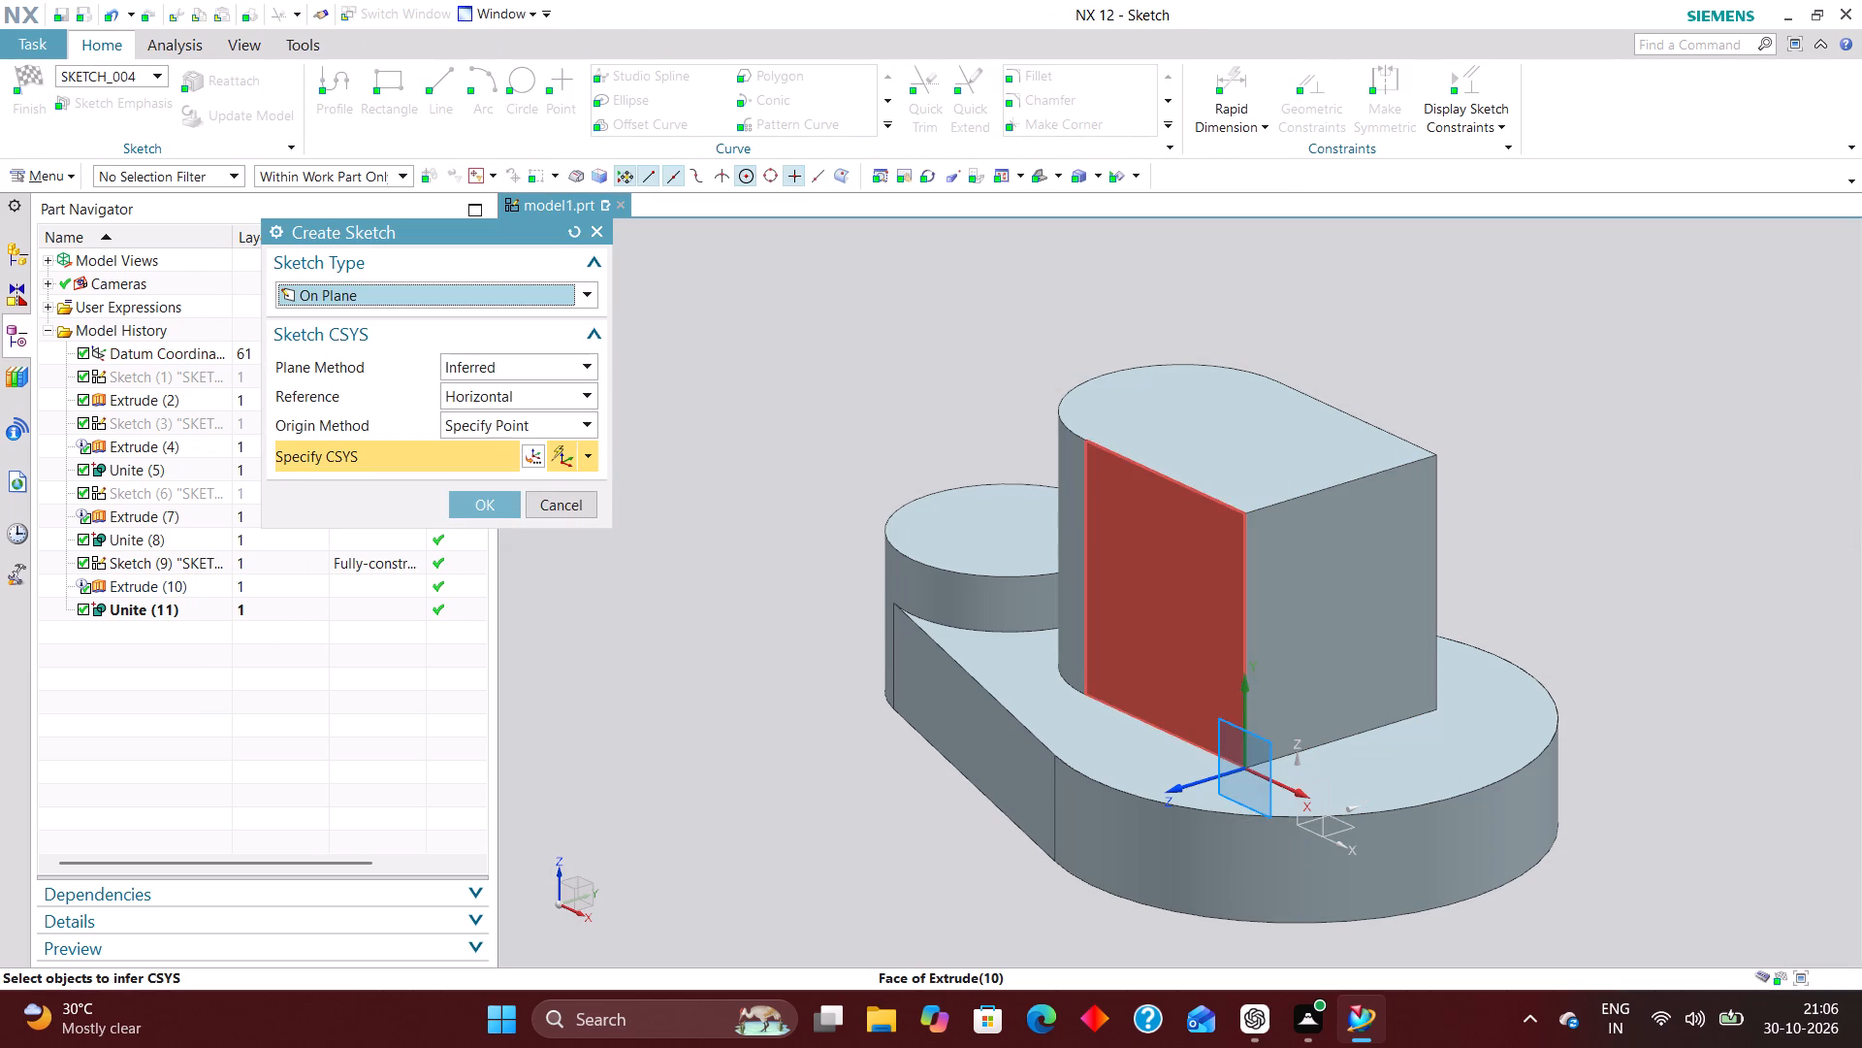
scroll(1151, 676, "up", 5)
scroll(1140, 625, "down", 3)
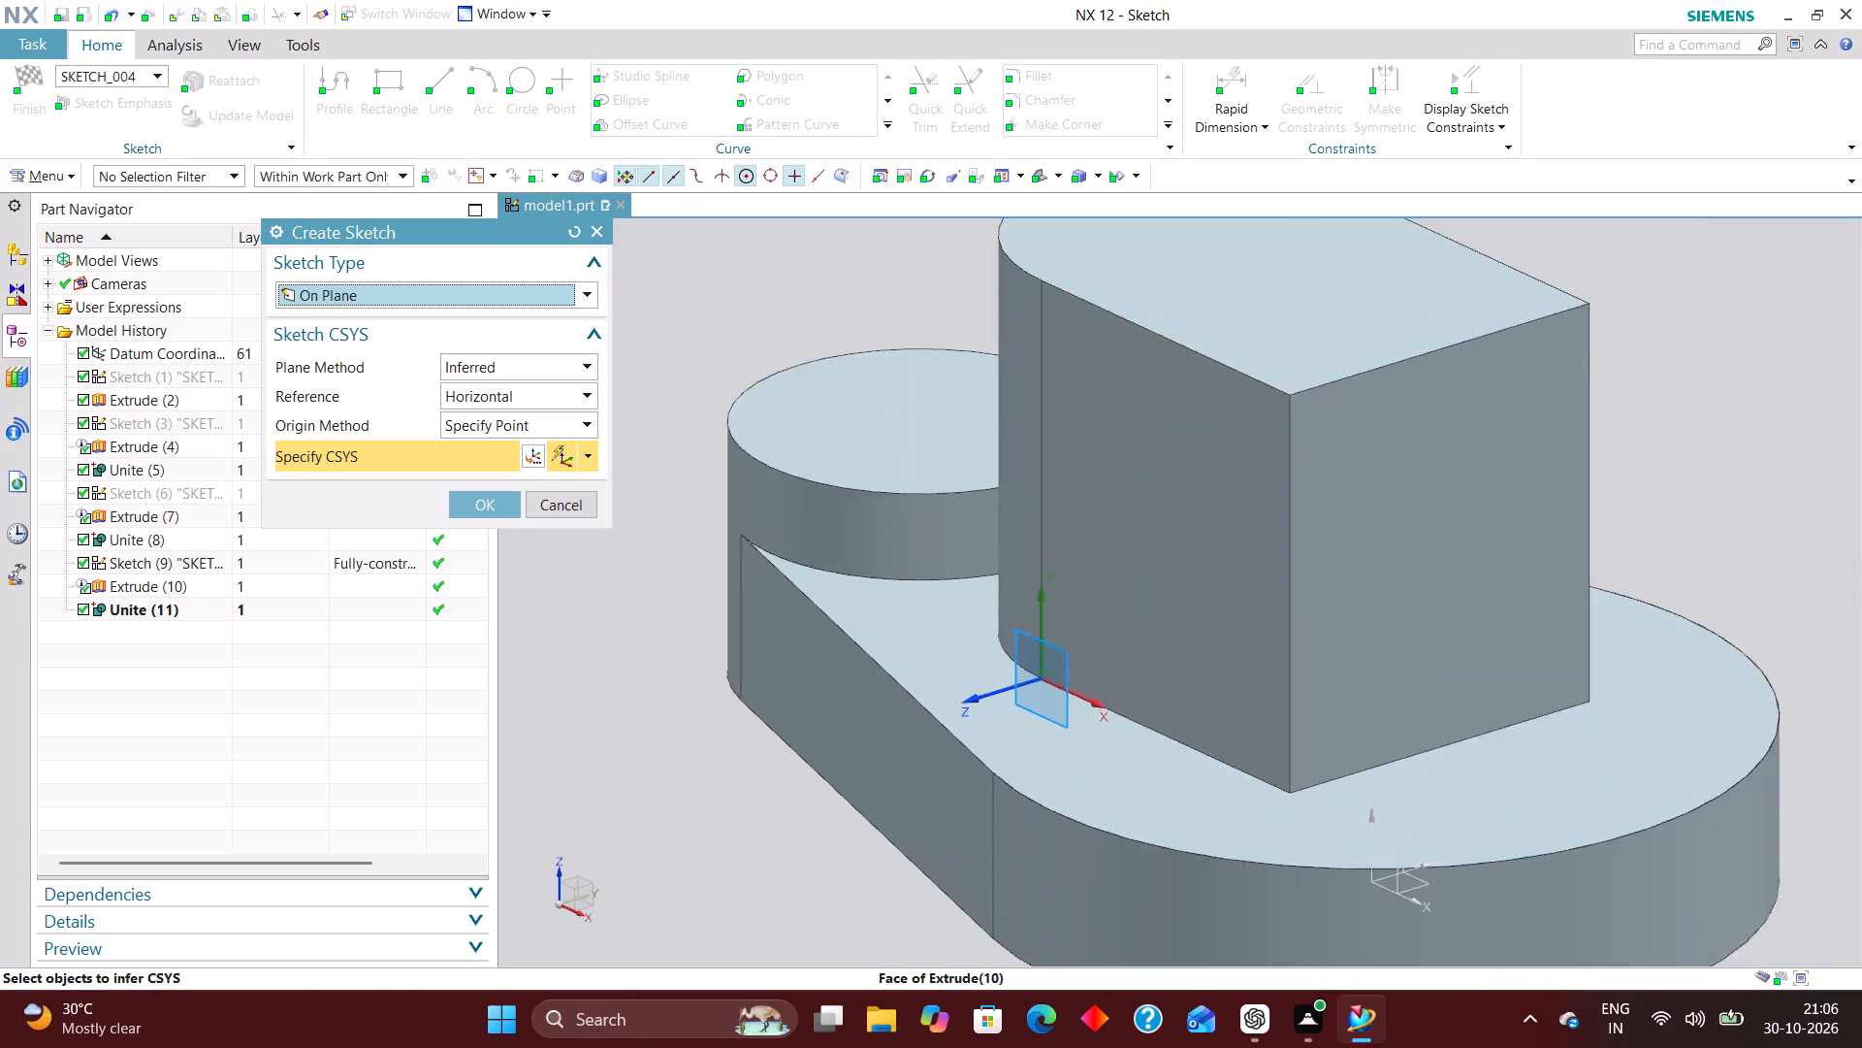
scroll(1140, 633, "down", 2)
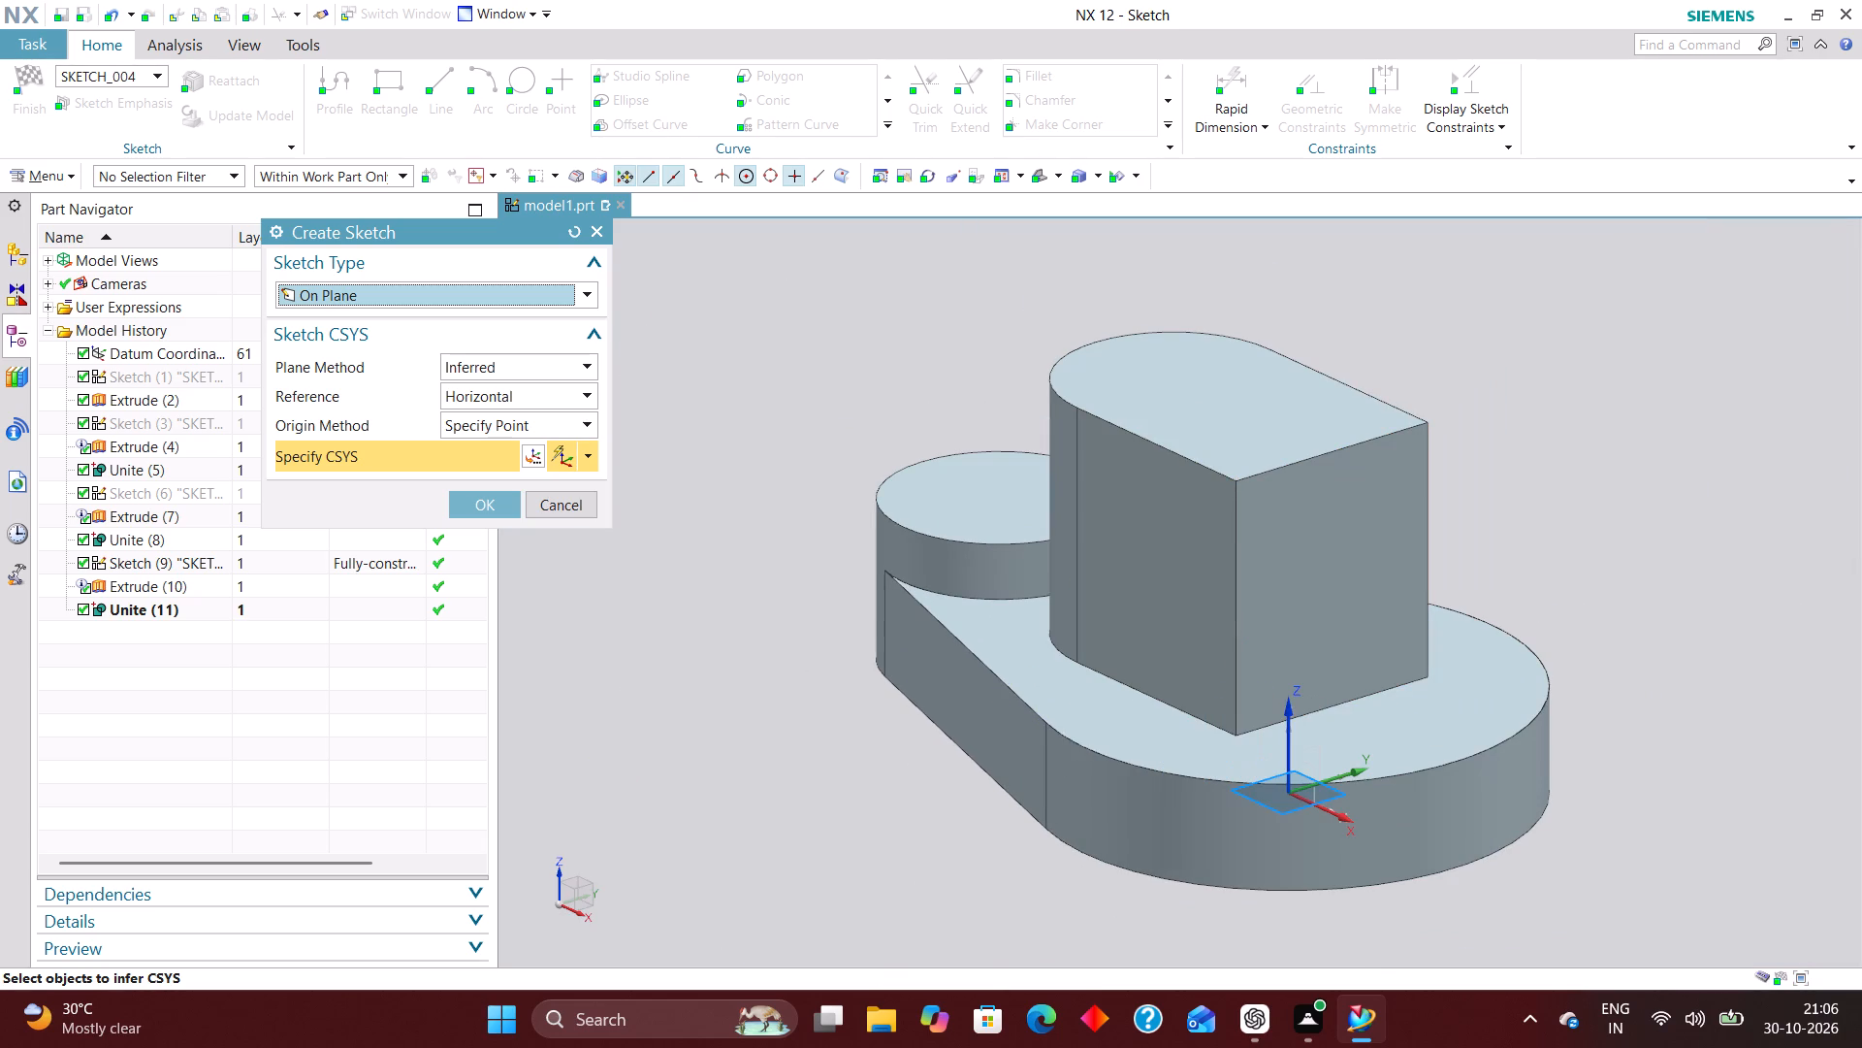
left_click(157, 581)
right_click(159, 581)
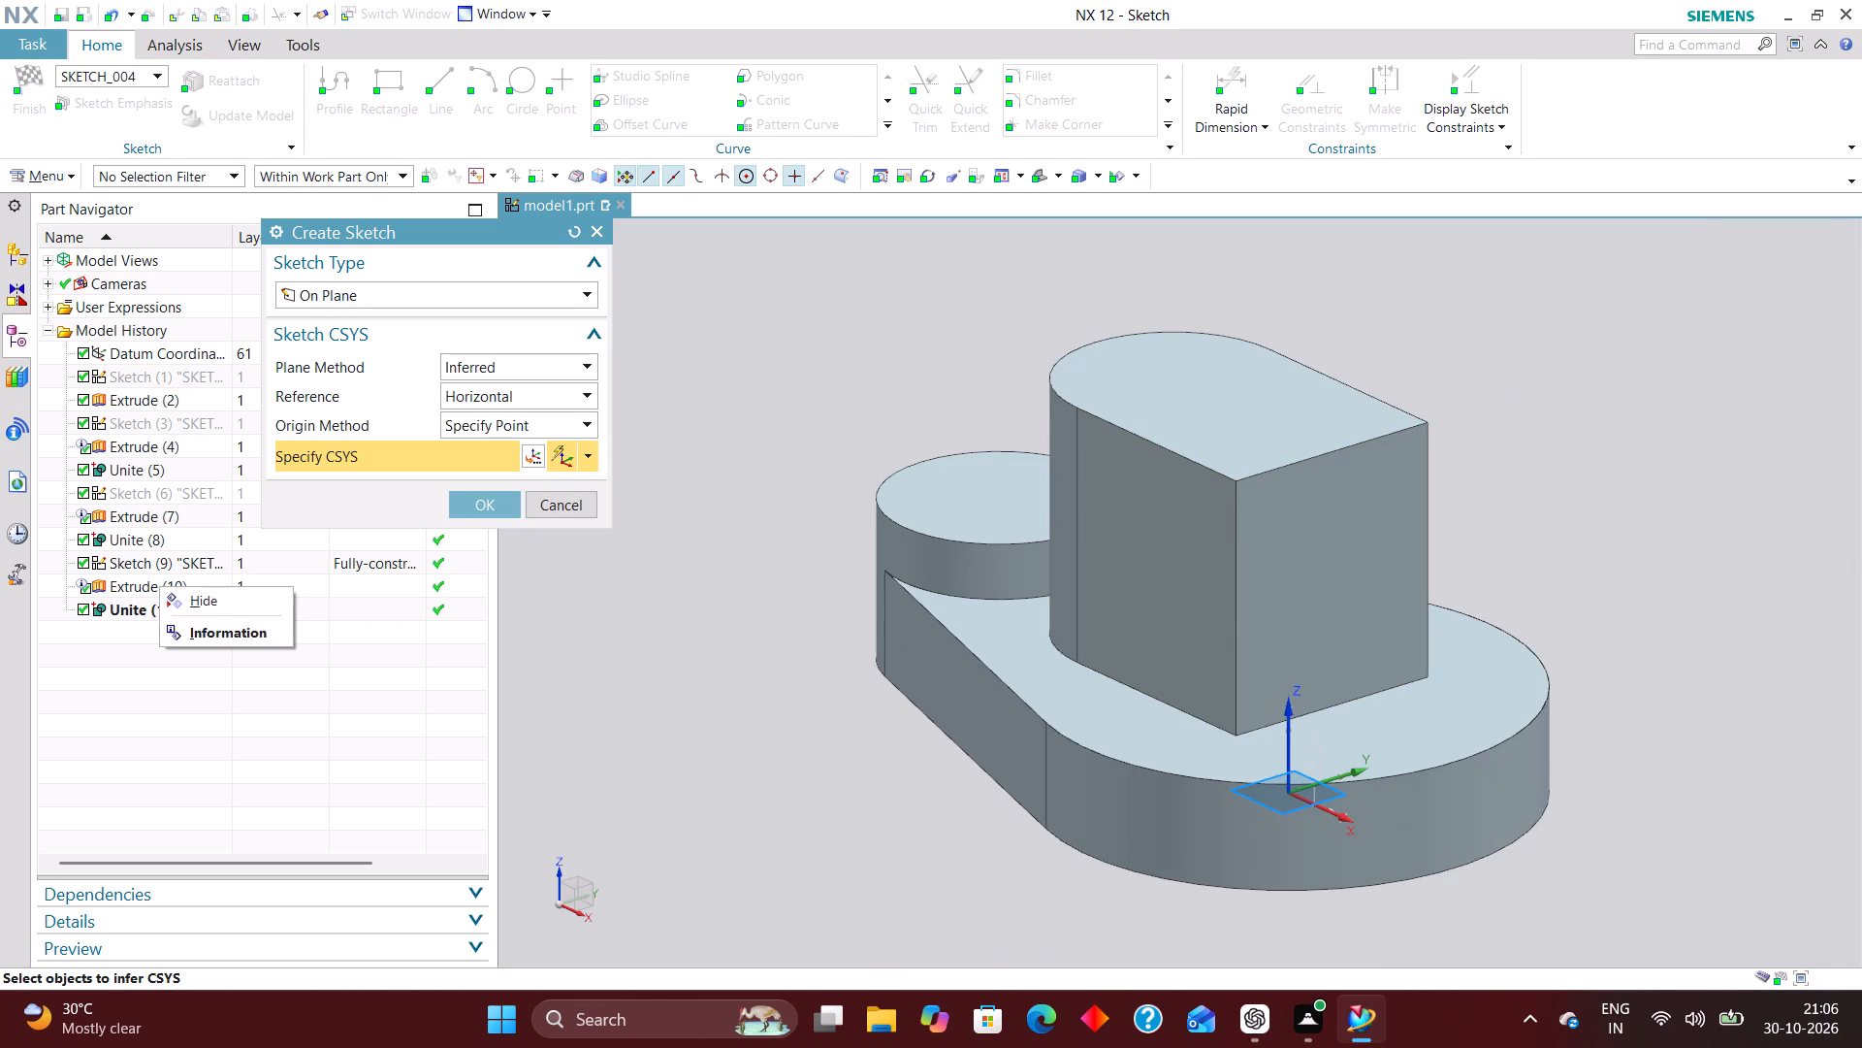
left_click(216, 606)
left_click(1311, 767)
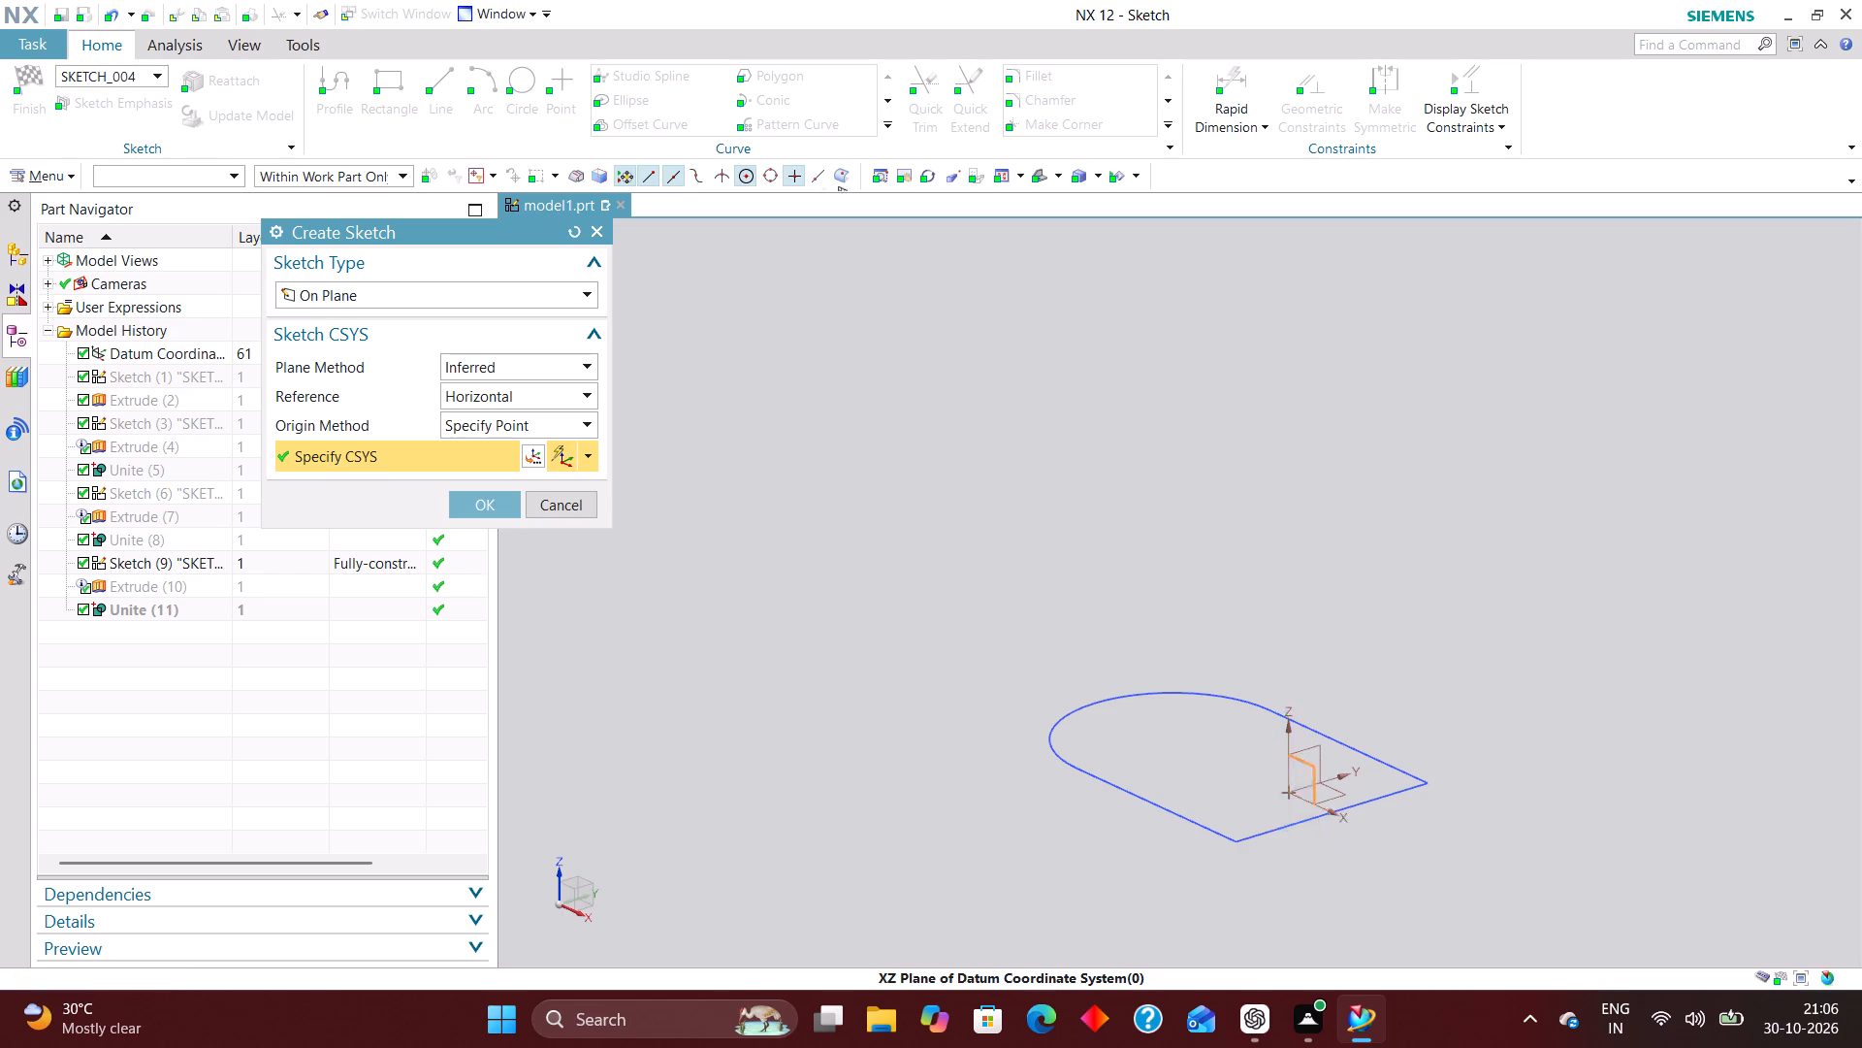
left_click(495, 499)
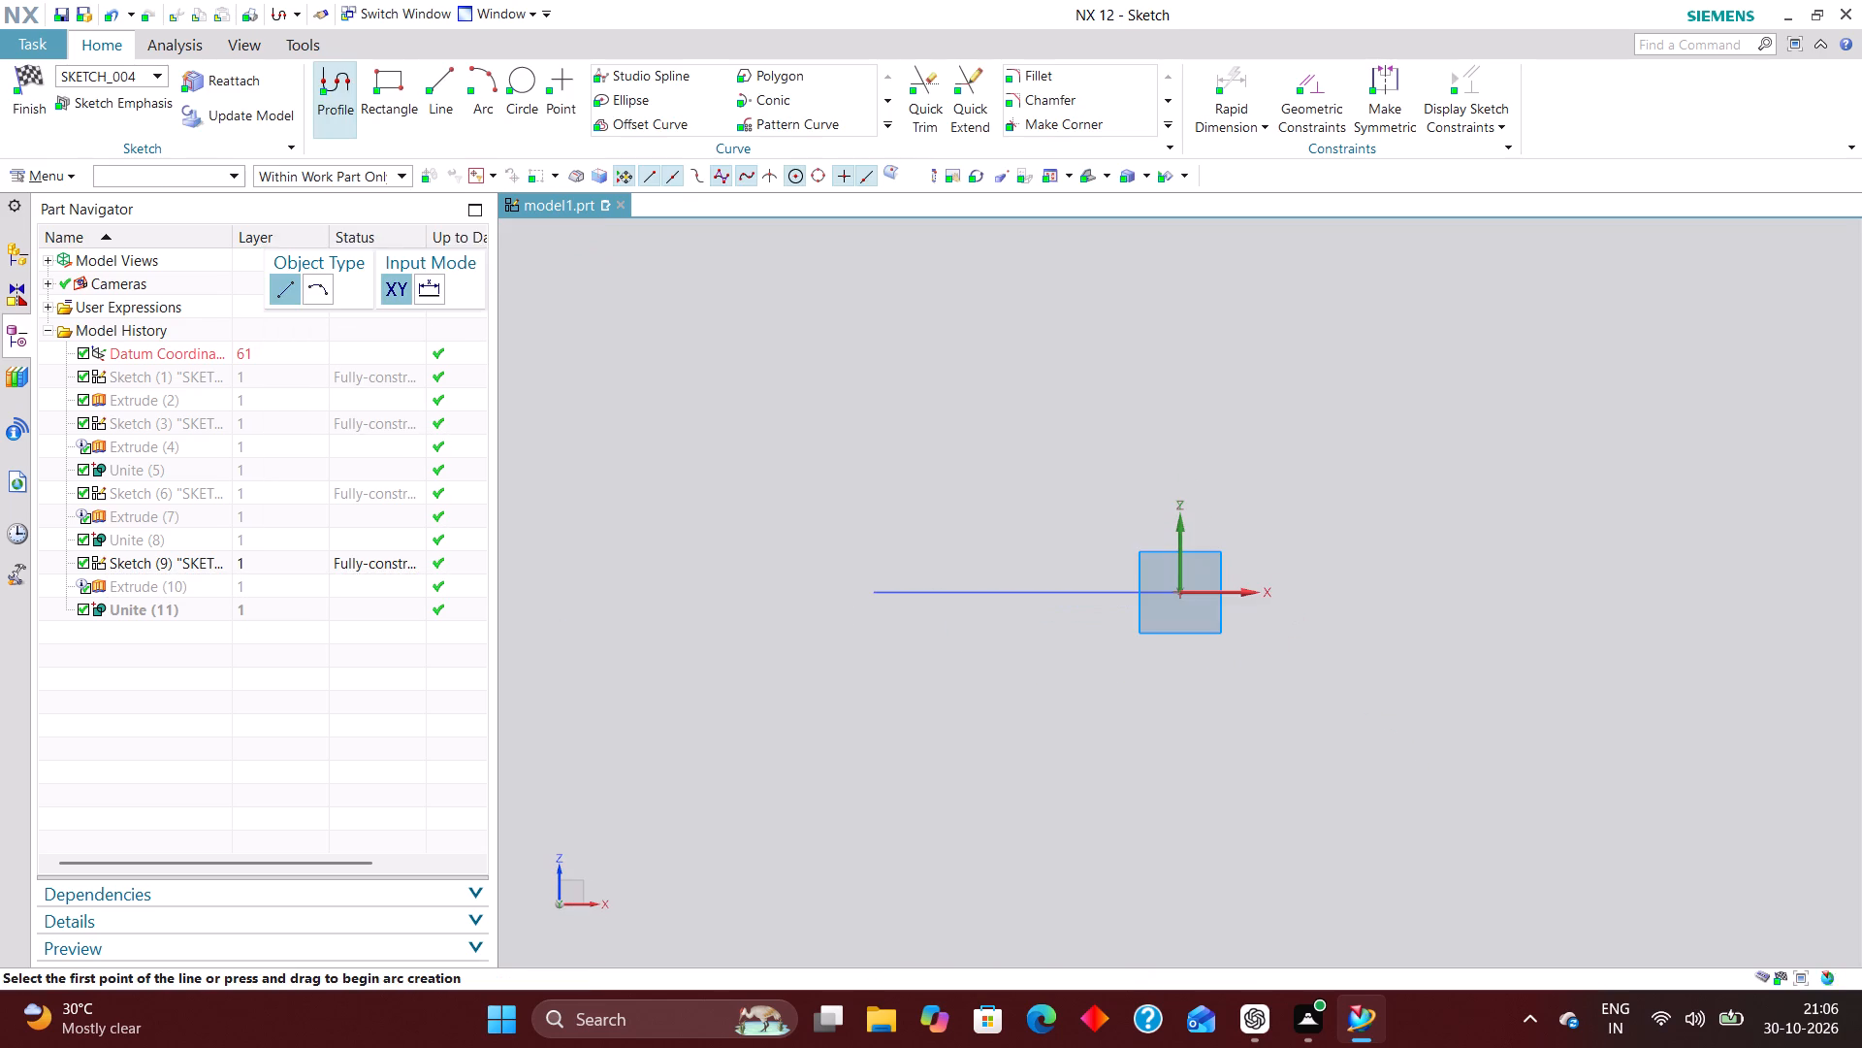
Show the hidden solid body again while in the new sketch.
right_click(213, 585)
left_click(293, 593)
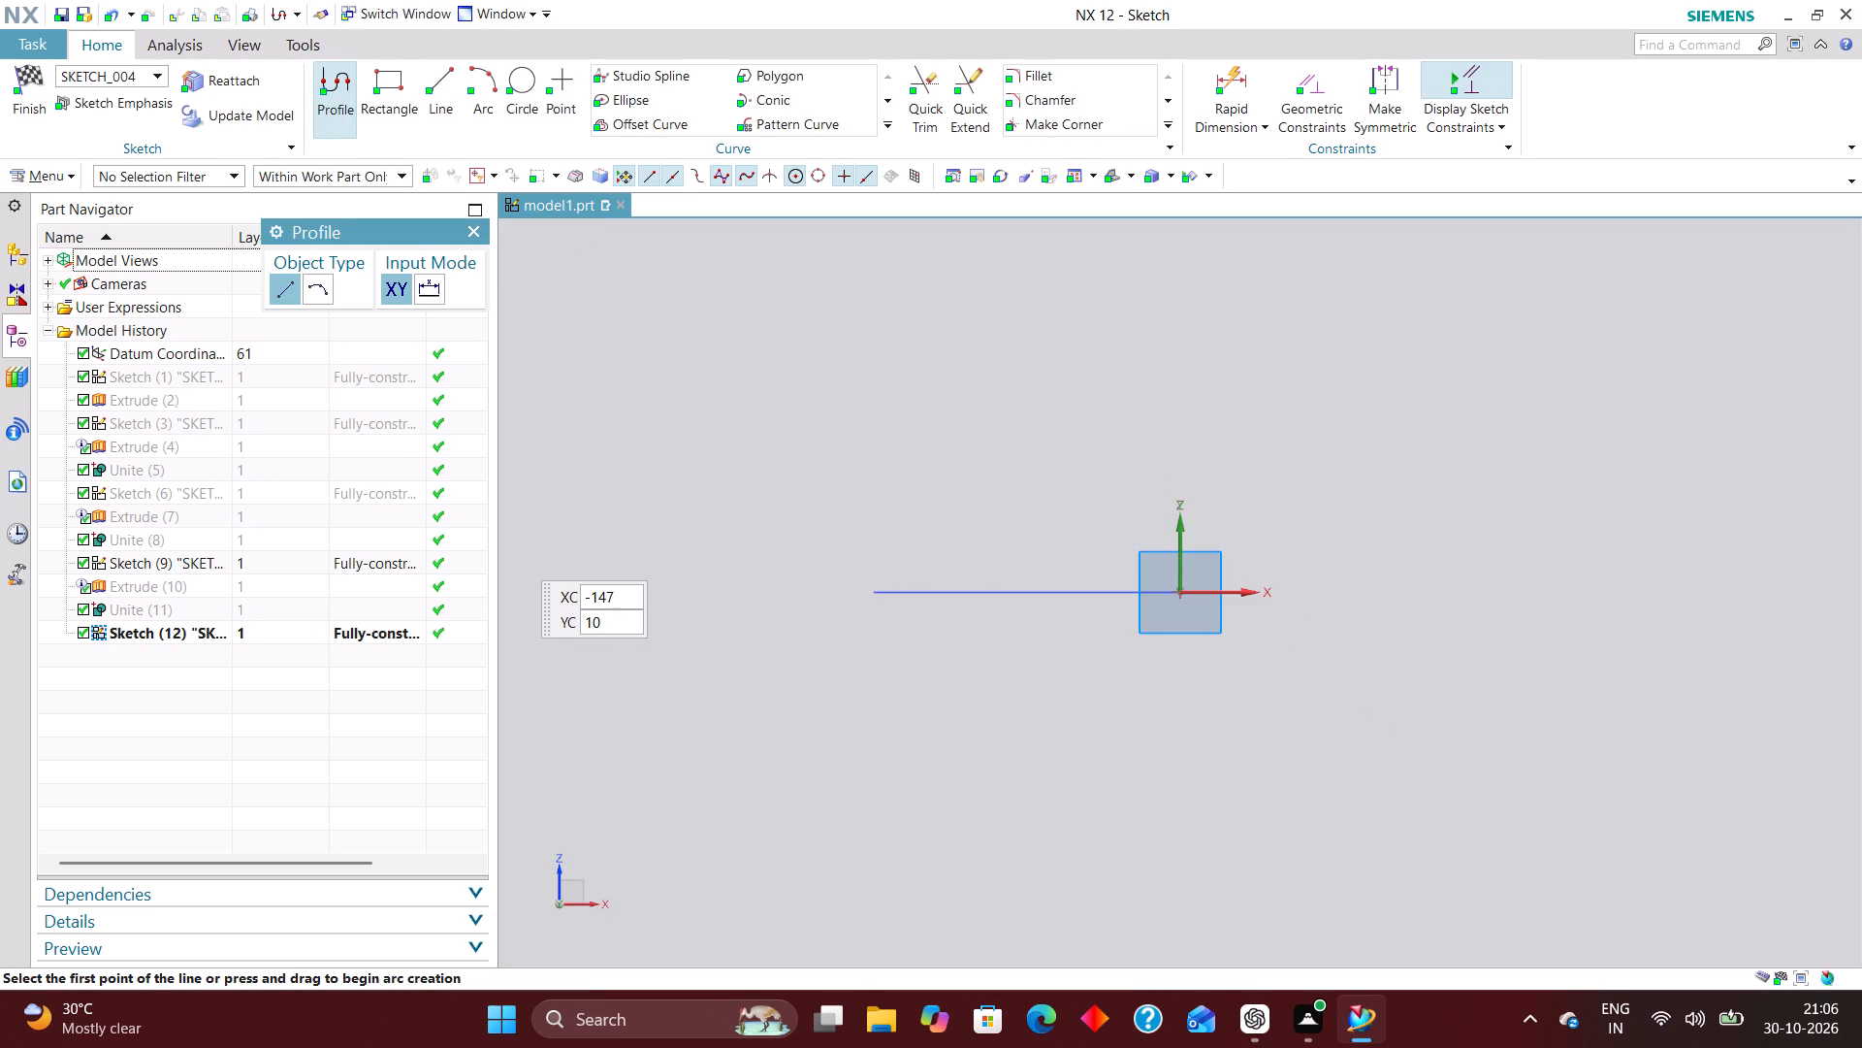
Draw a small circle by centre and diameter over the upright block, roughly above the sketch origin.
scroll(1080, 425, "up", 2)
scroll(985, 529, "down", 2)
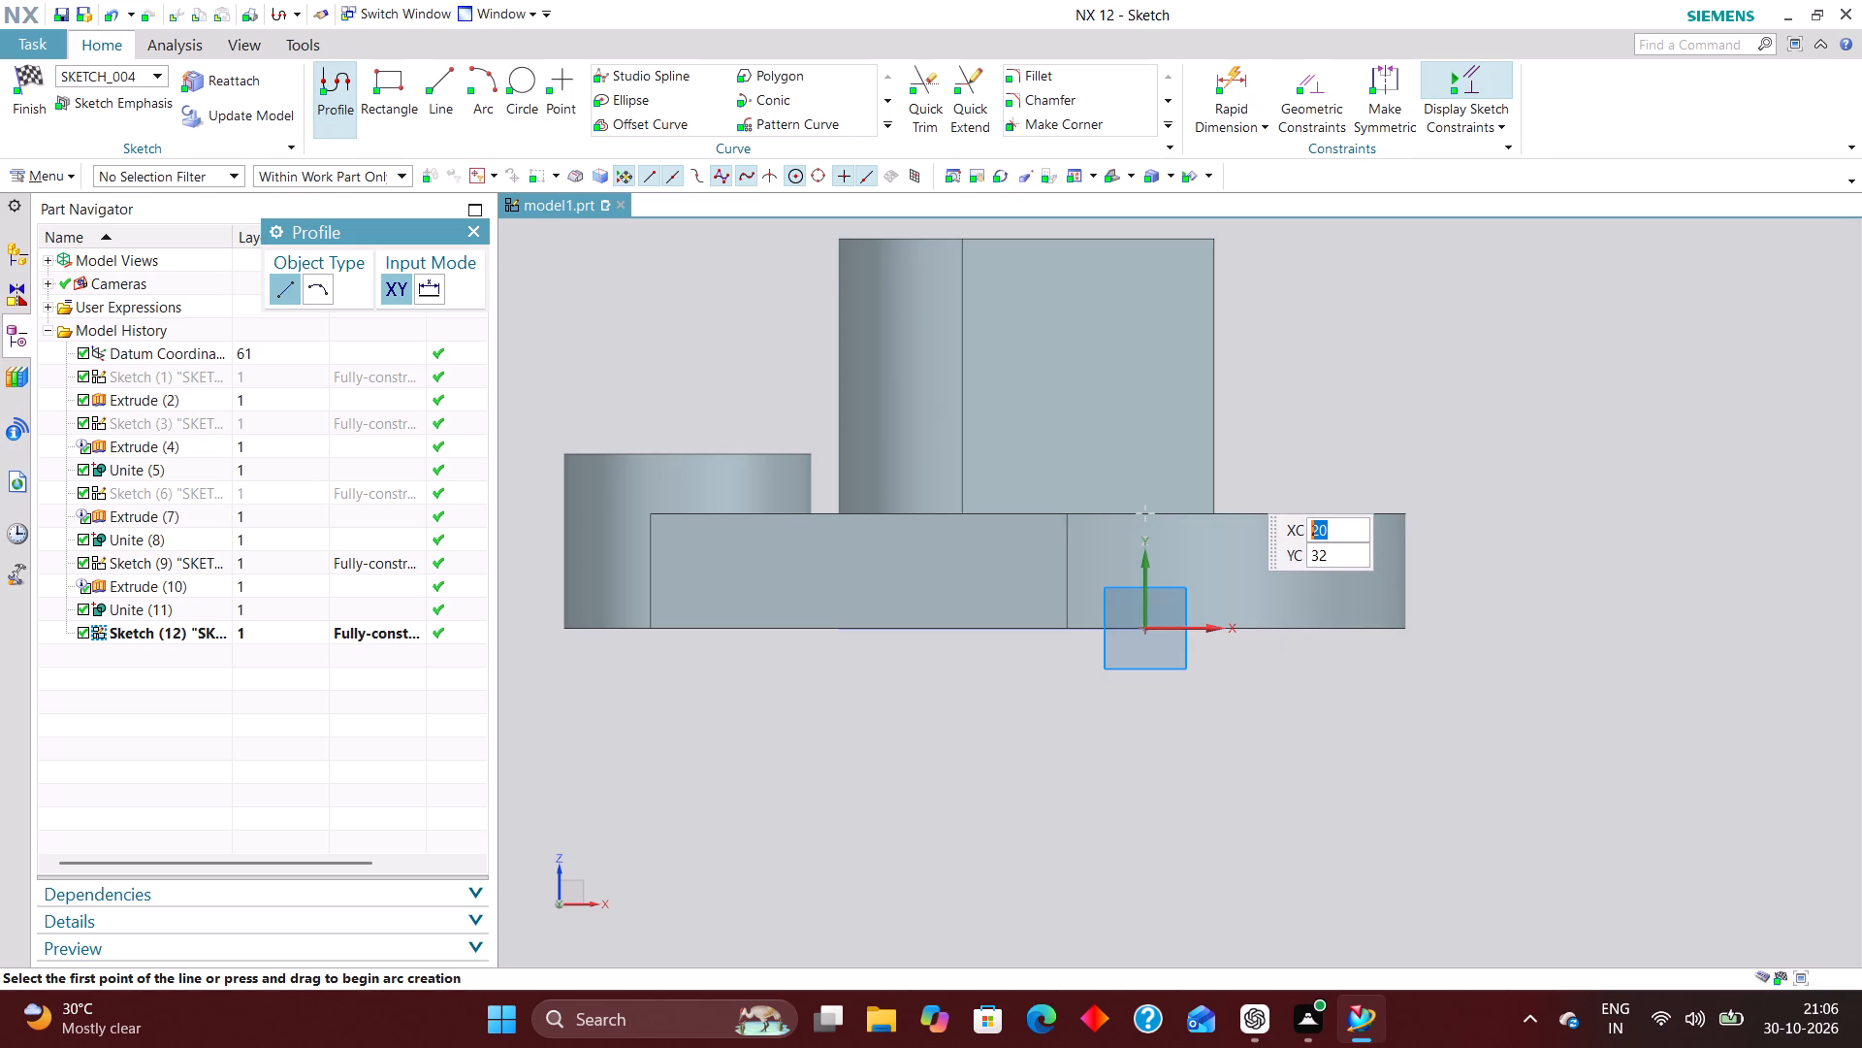
left_click(519, 78)
left_click(1142, 369)
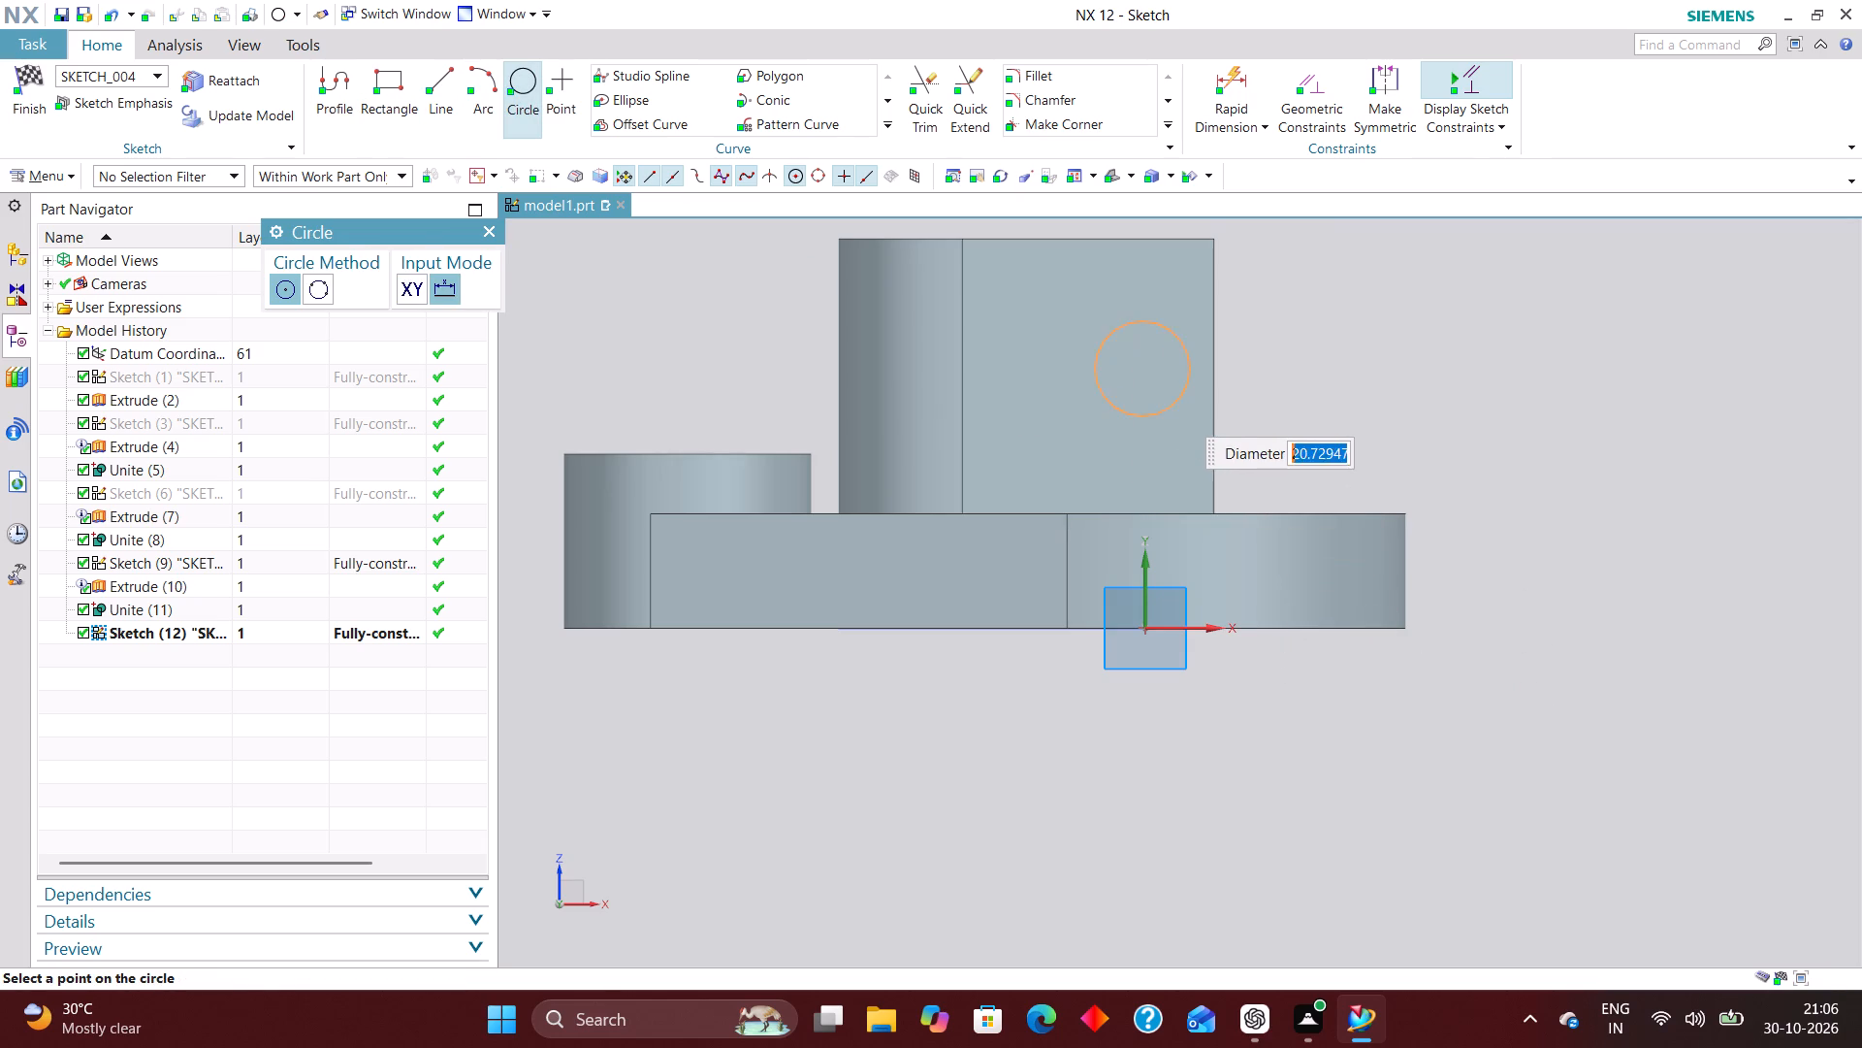
left_click(1170, 402)
Constrain the circle's centre to lie on the vertical sketch axis with a point-on-curve constraint.
left_click(1317, 85)
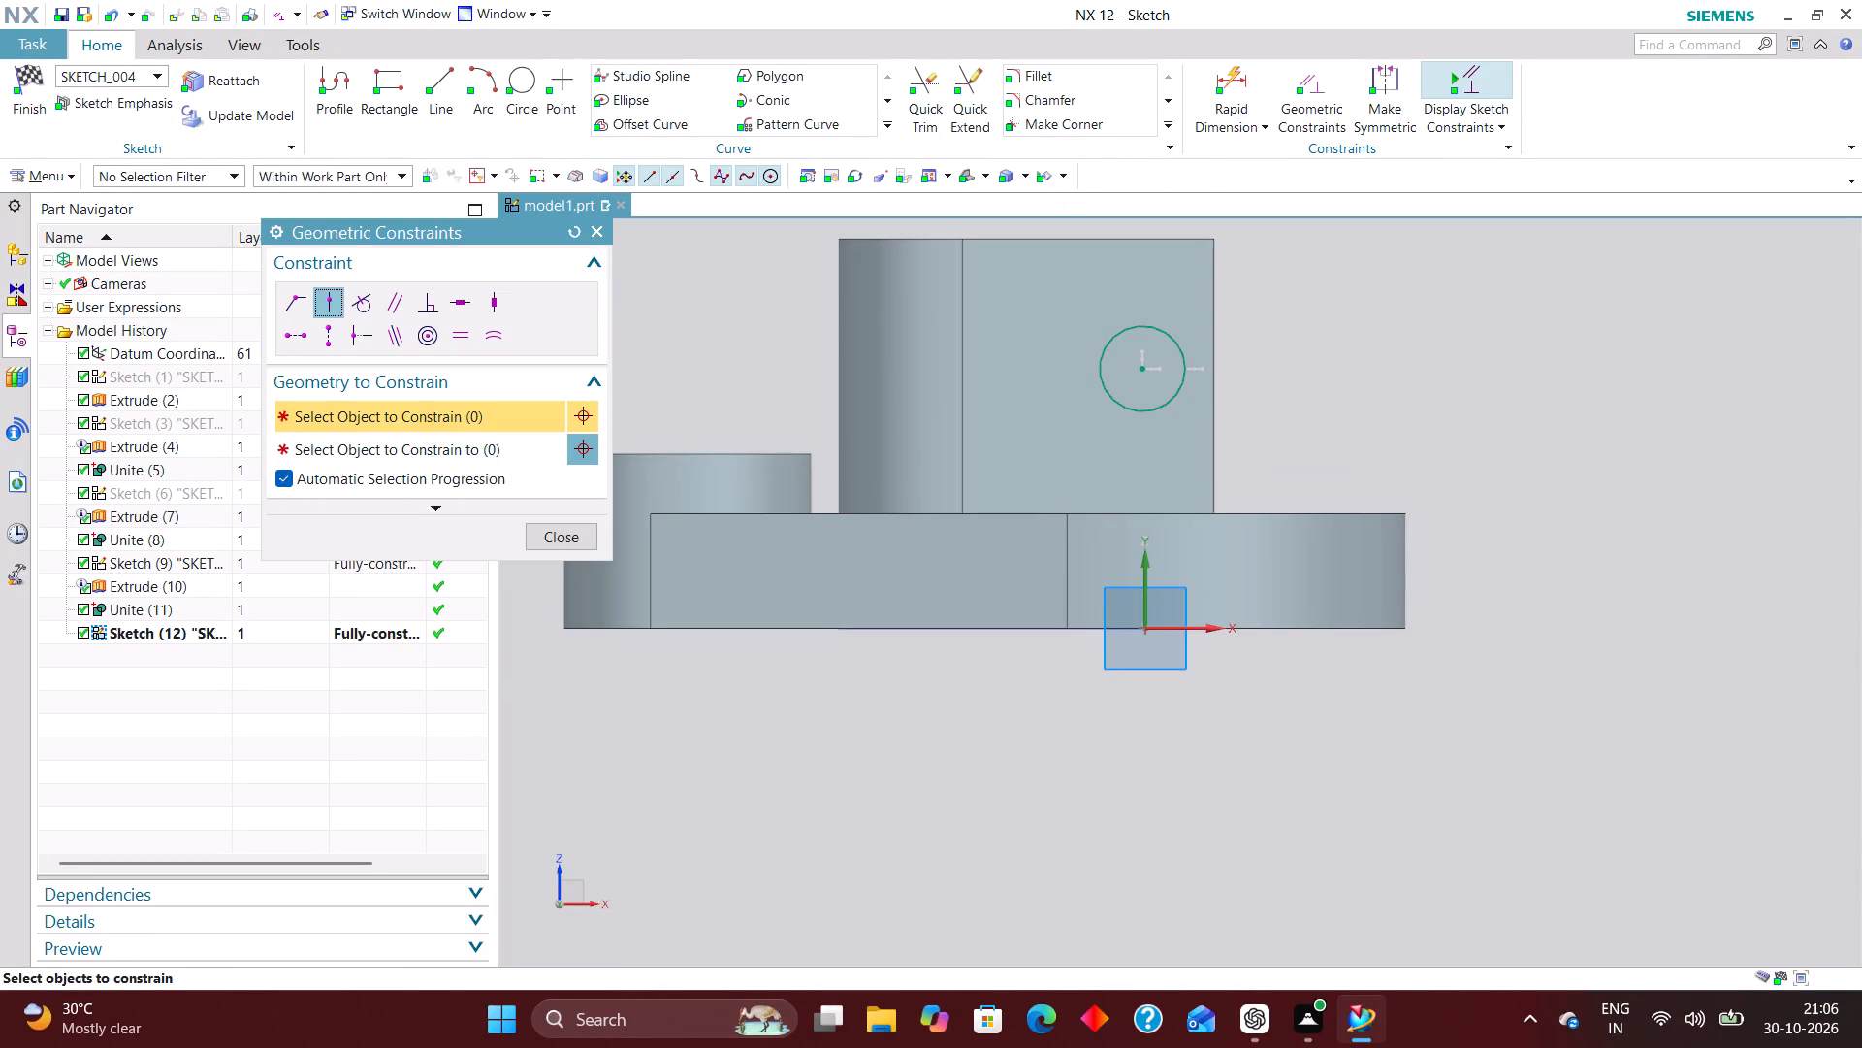
left_click(1137, 370)
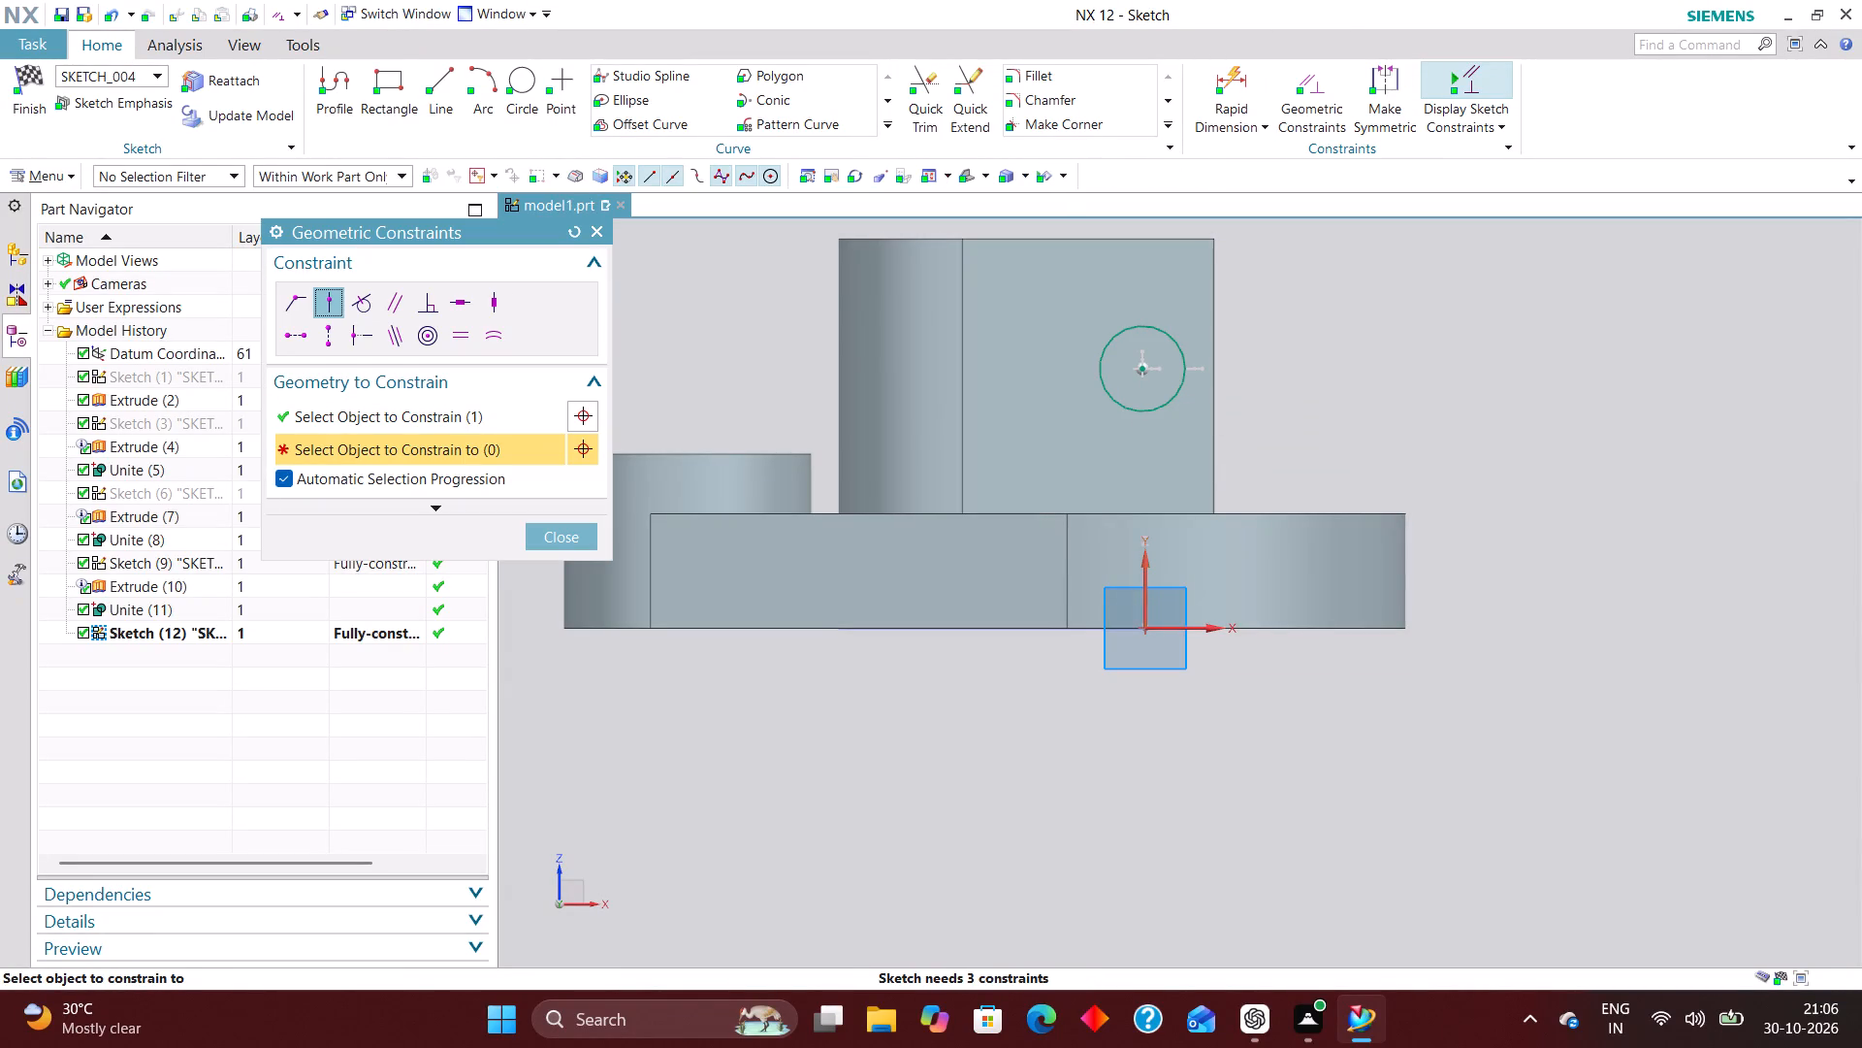
left_click(1144, 571)
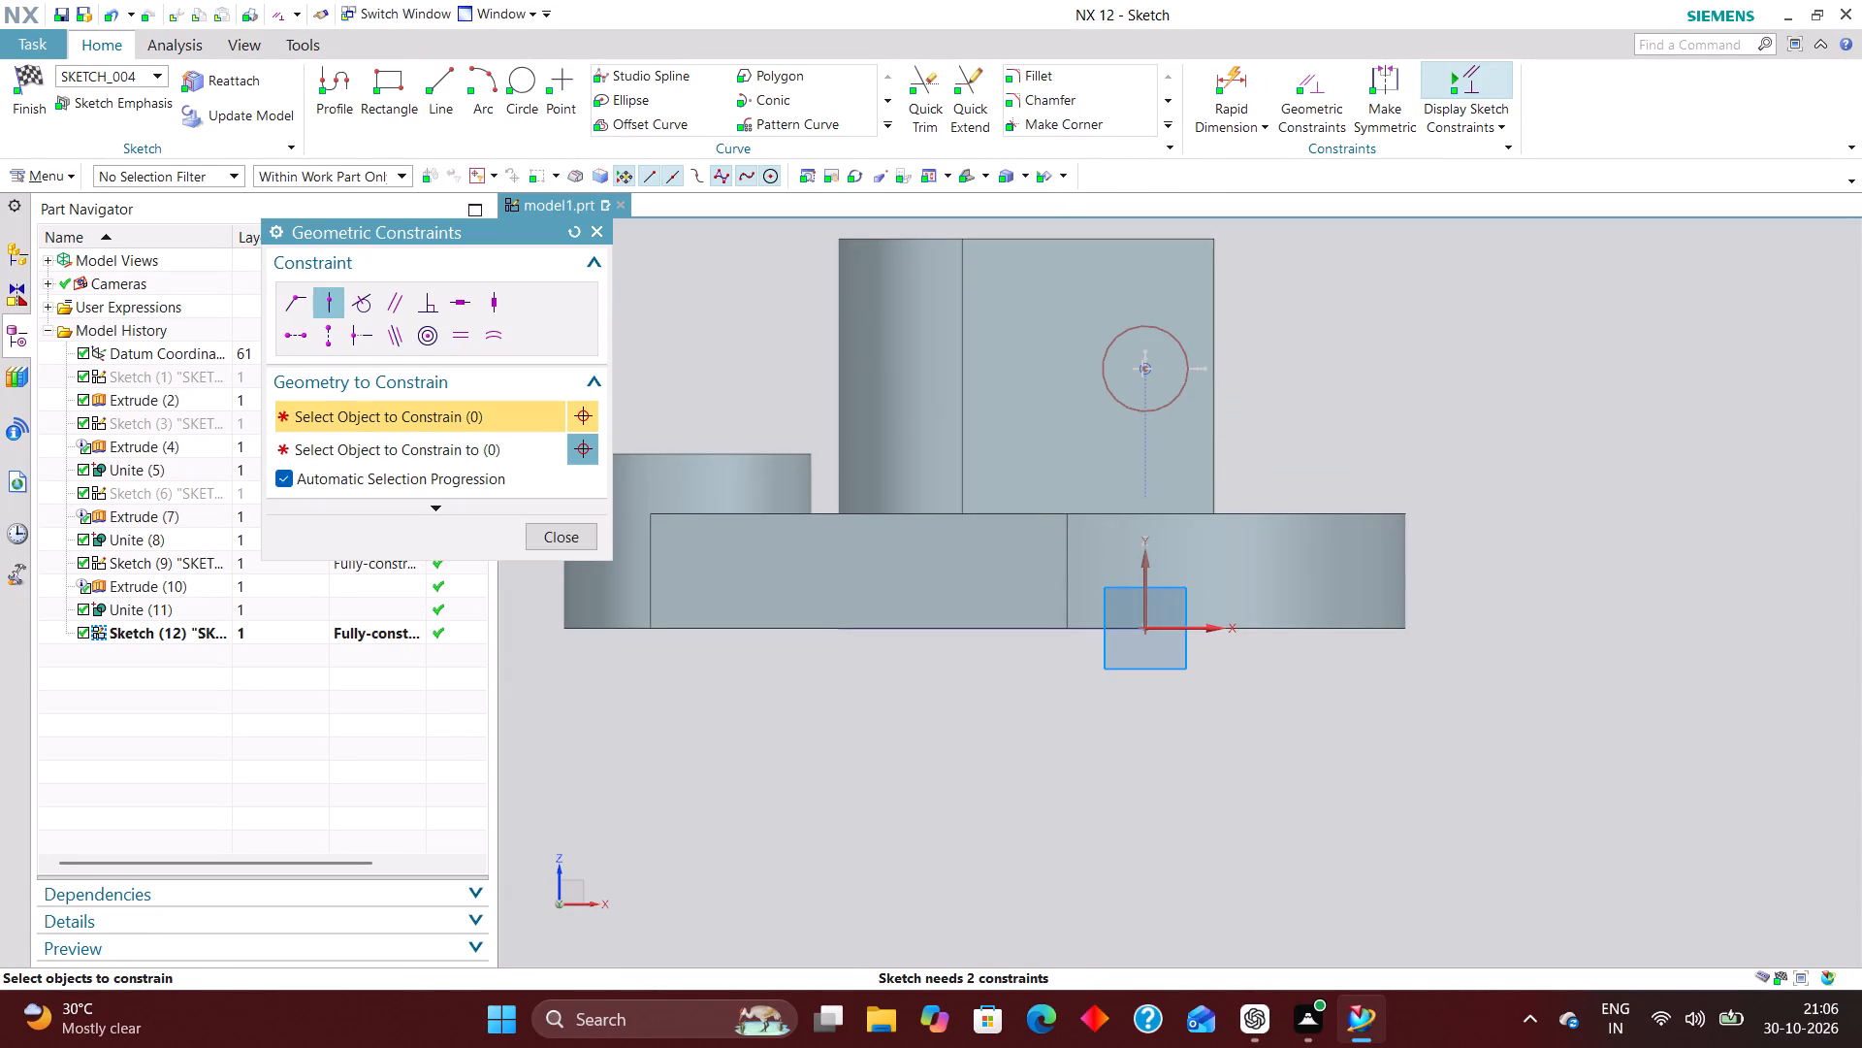
Draw two vertical lines, one on each side of the circle, running from near the circle down past the base plate's bottom edge.
left_click(595, 231)
left_click(448, 75)
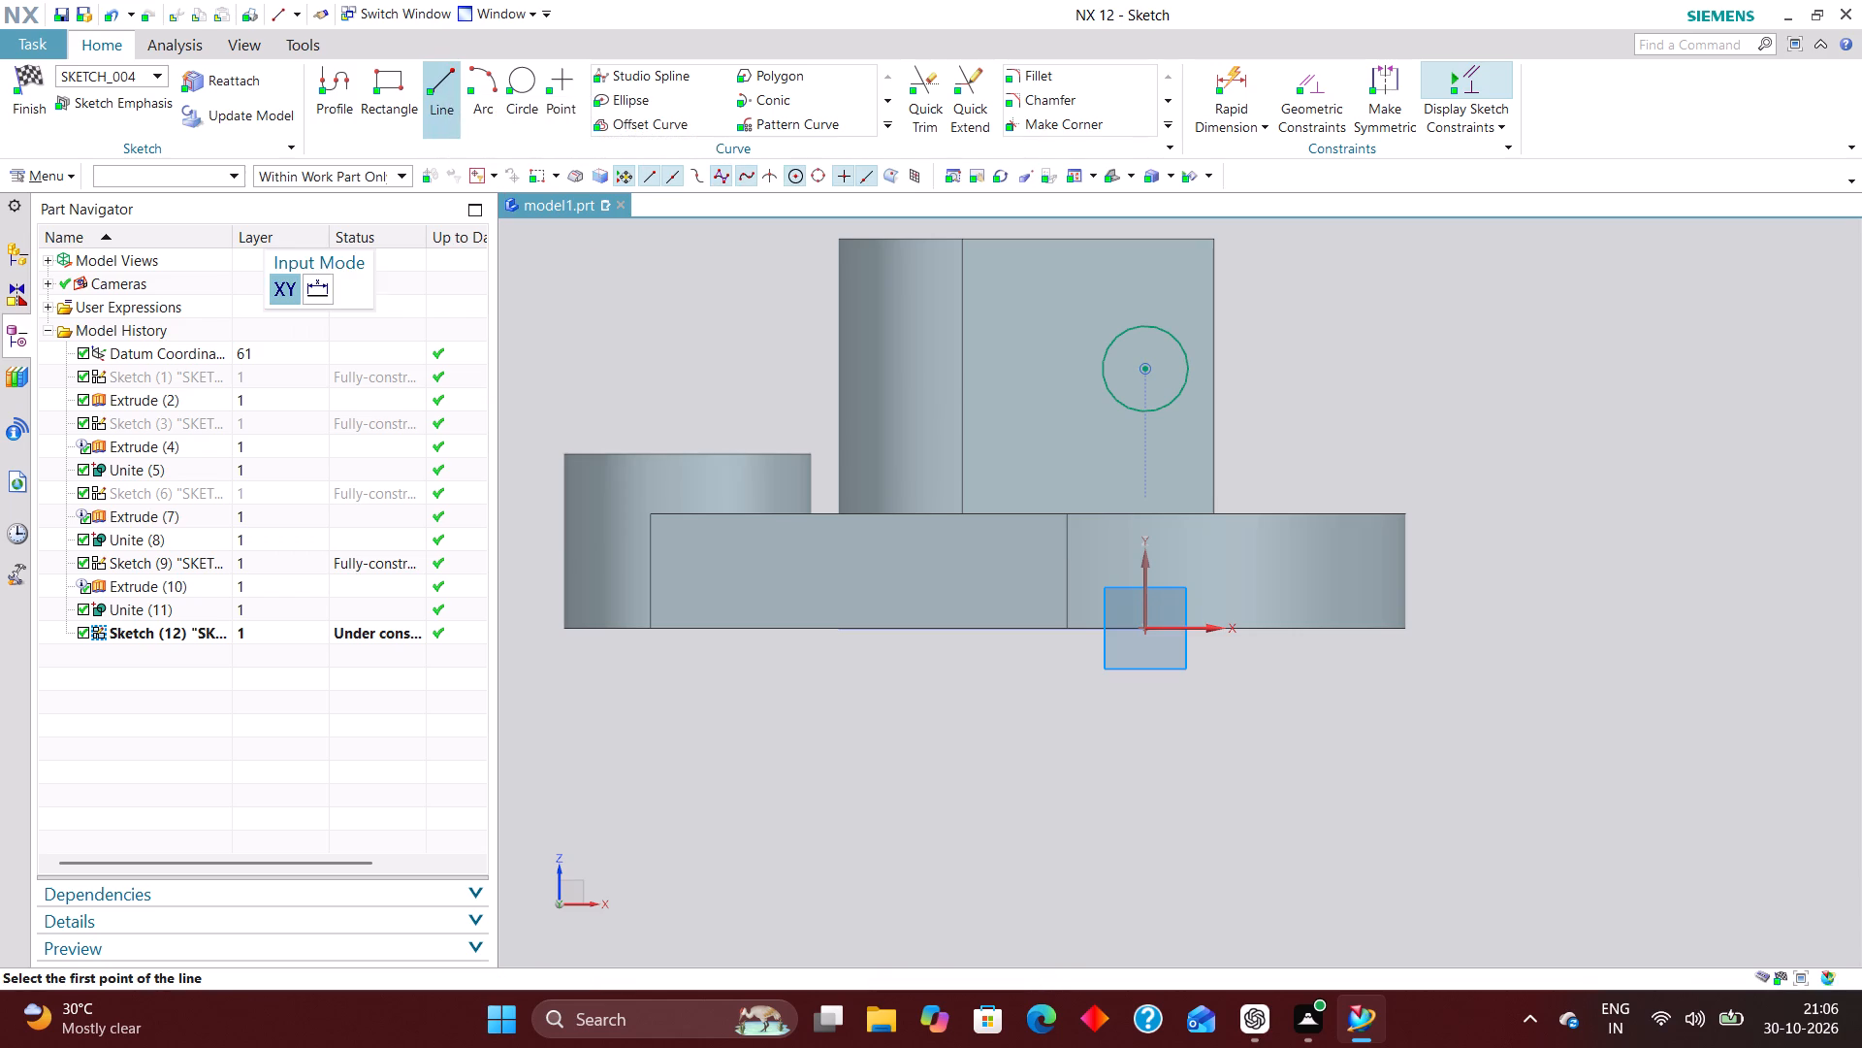
left_click(1073, 400)
left_click(1084, 728)
left_click(1255, 403)
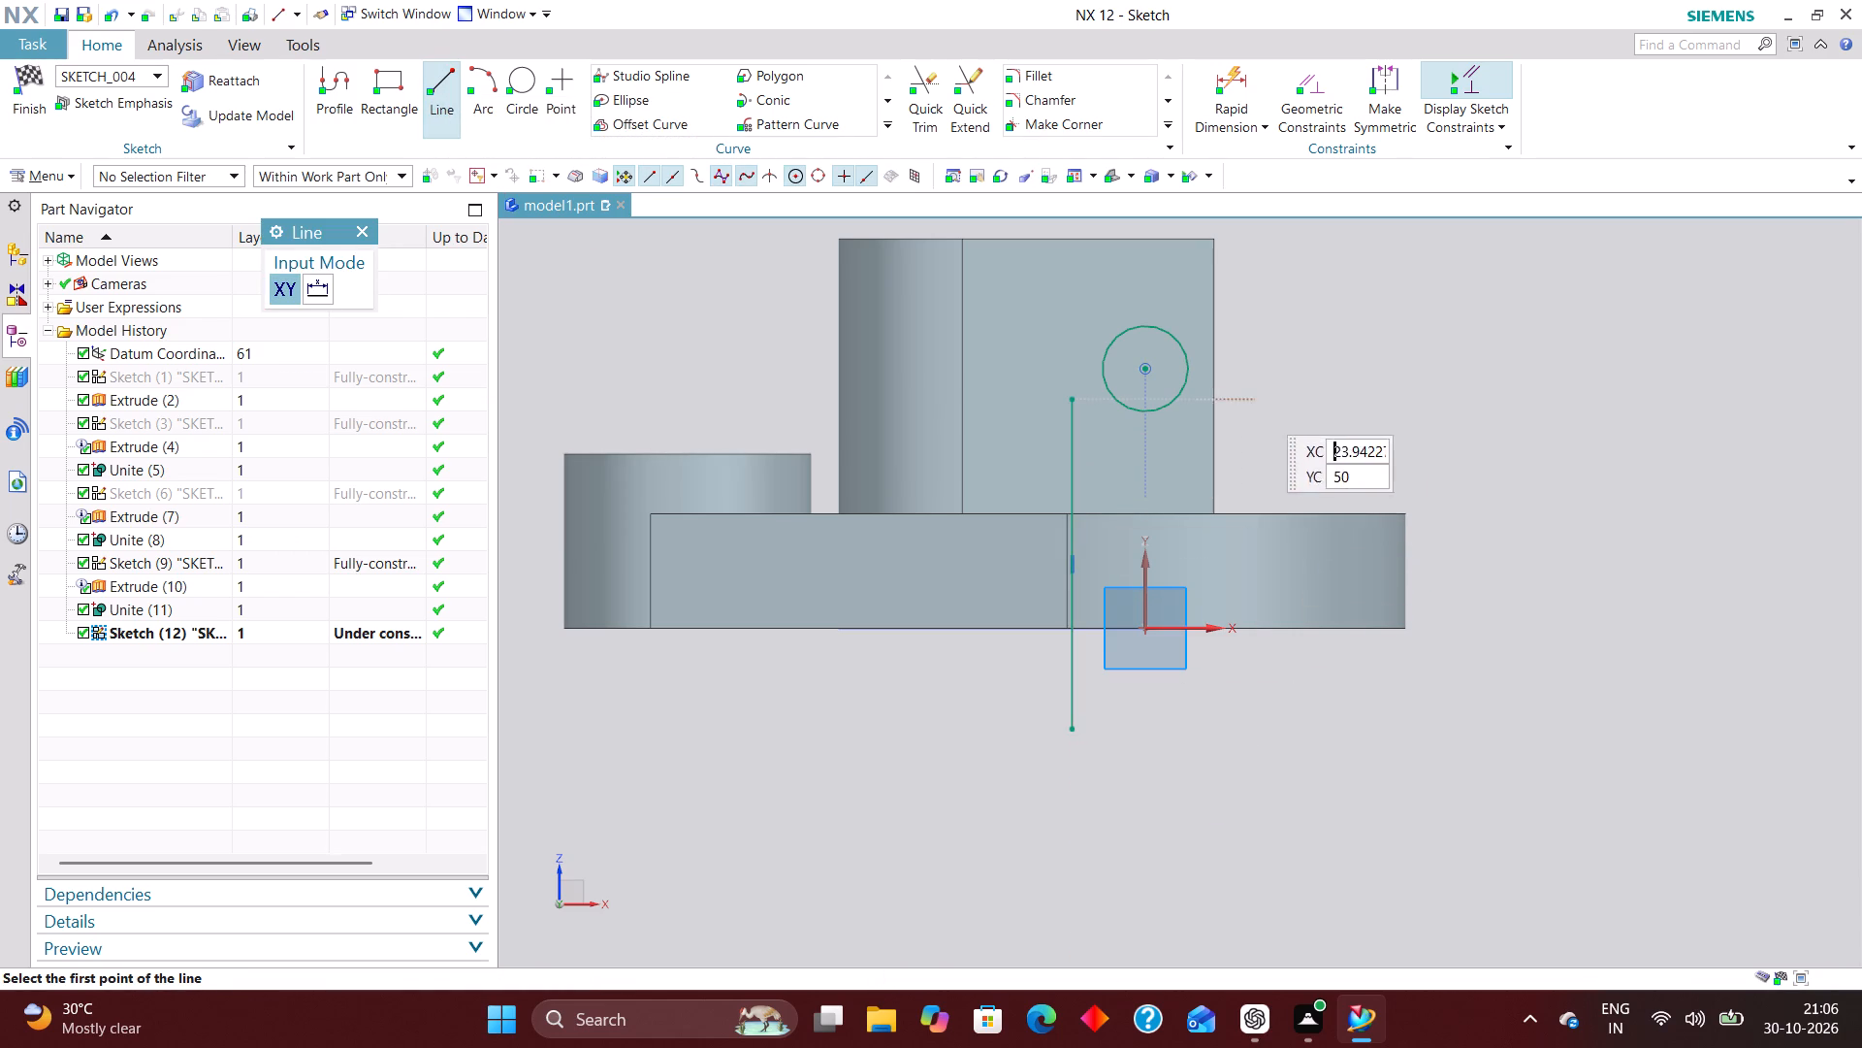
left_click(1270, 766)
Set the circle's radius to 10 mm with a radial rapid dimension.
left_click(1315, 88)
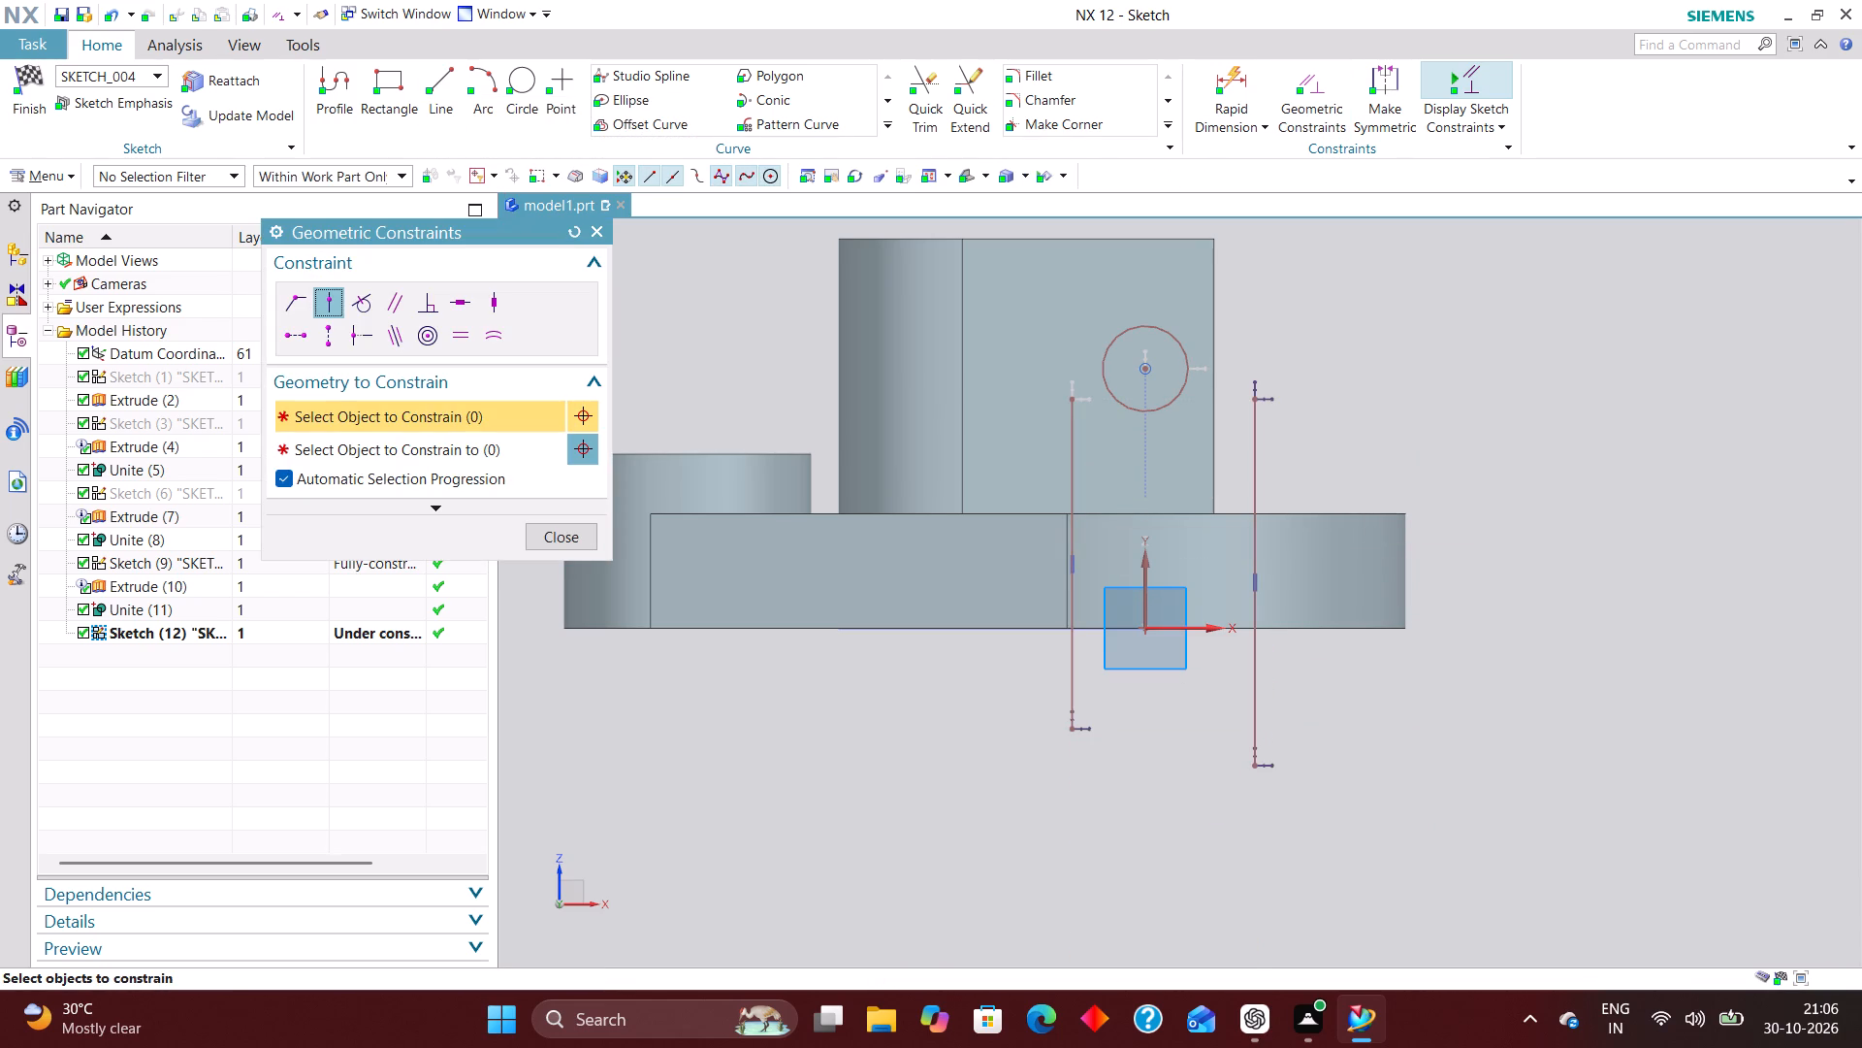
left_click(1244, 71)
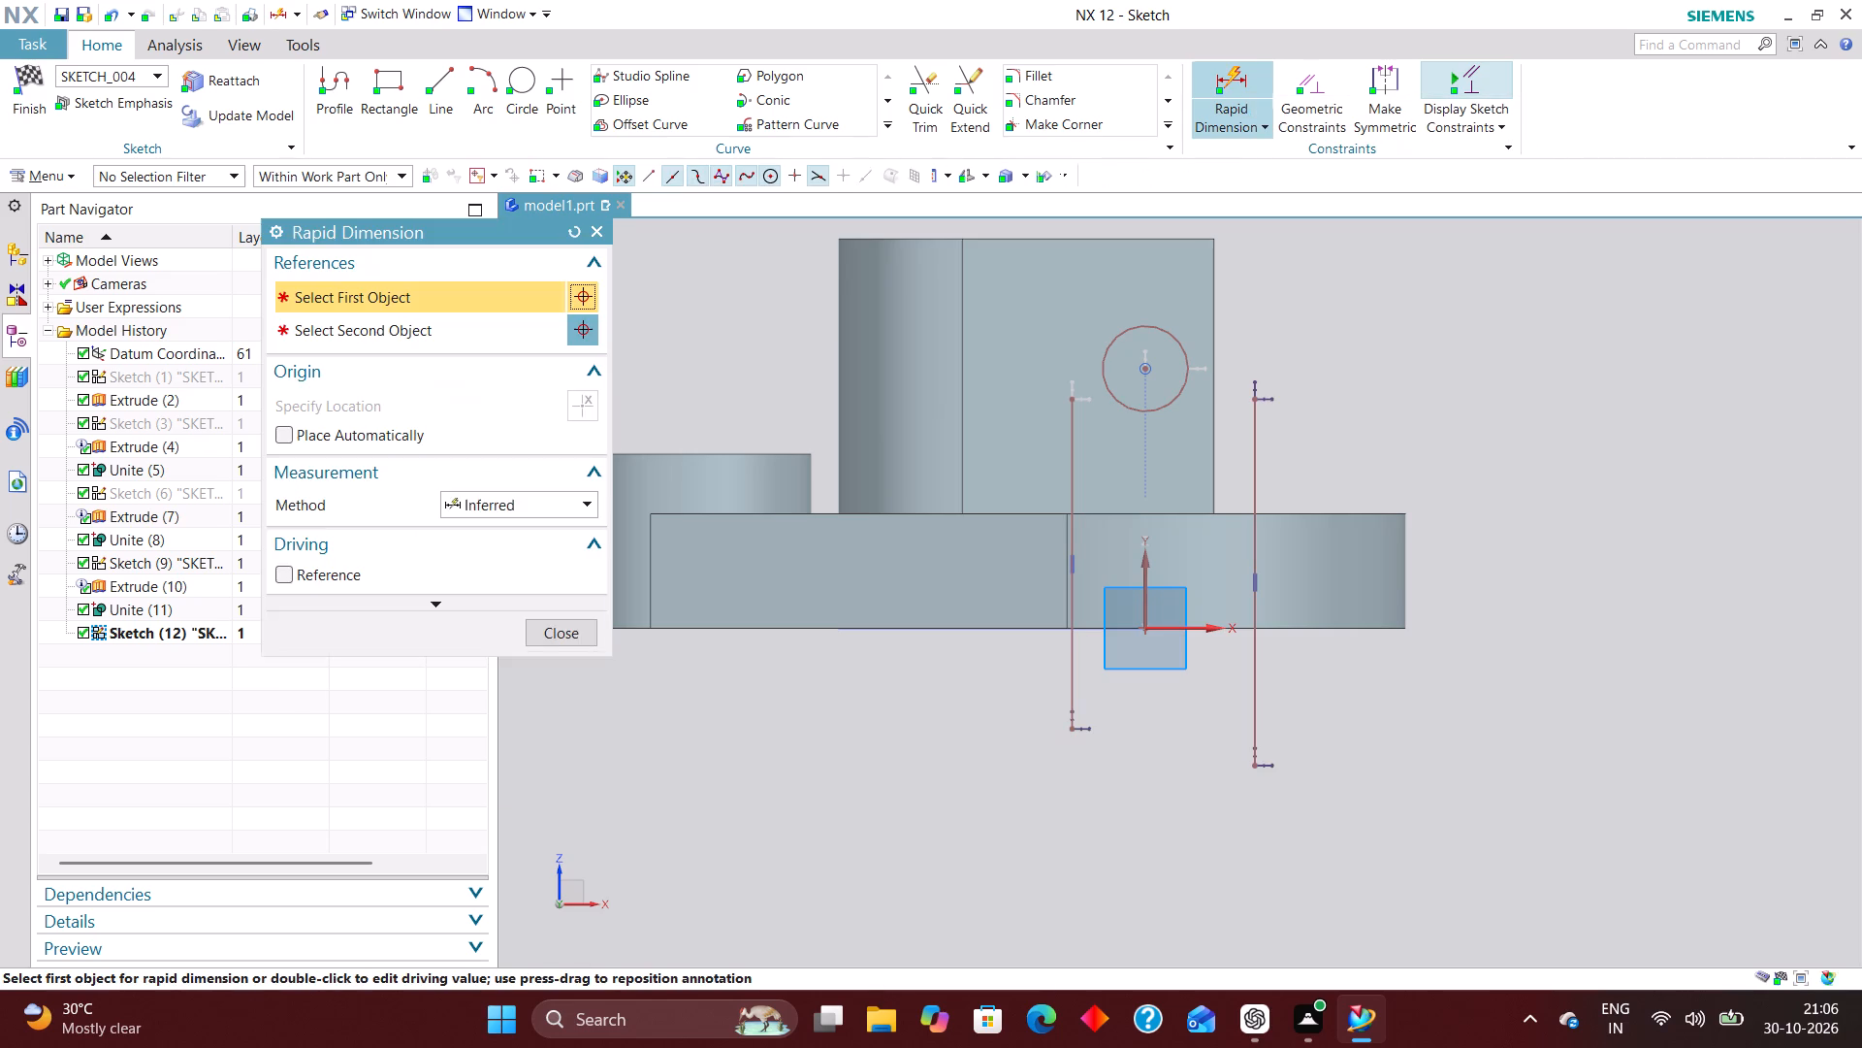
left_click(561, 495)
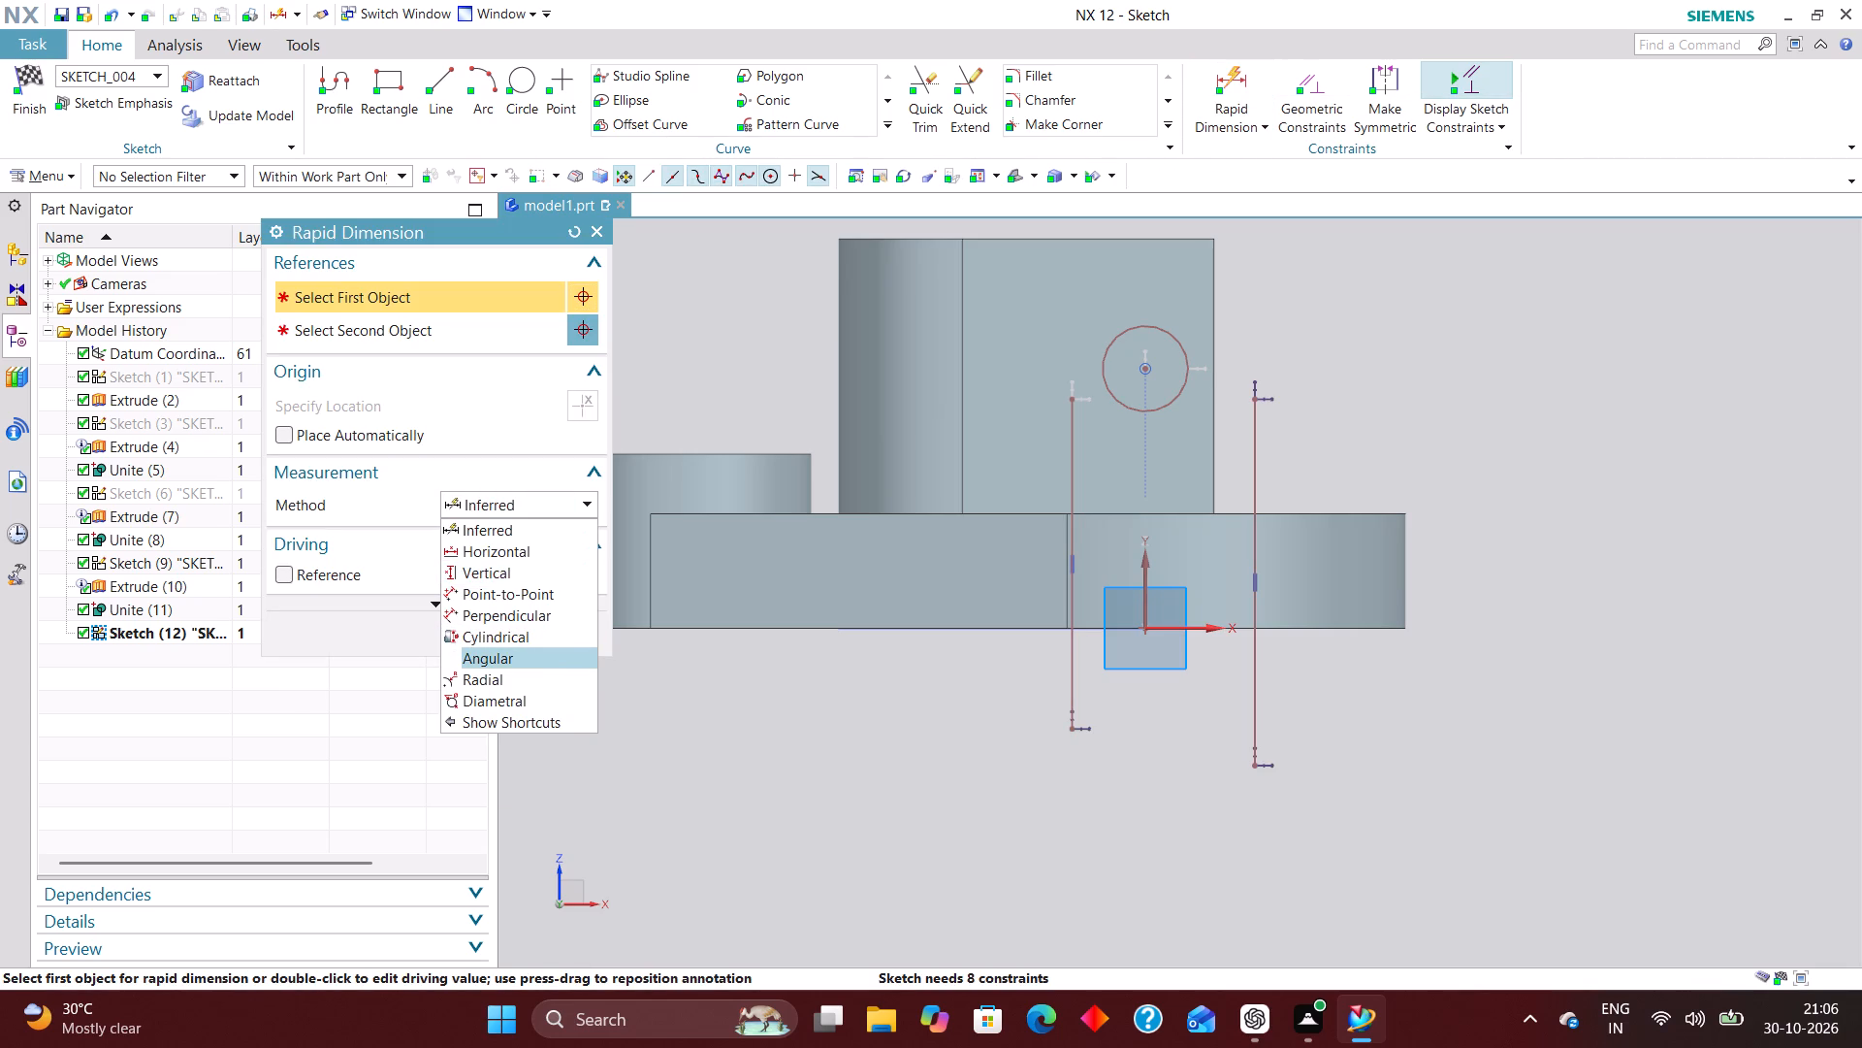
left_click(531, 673)
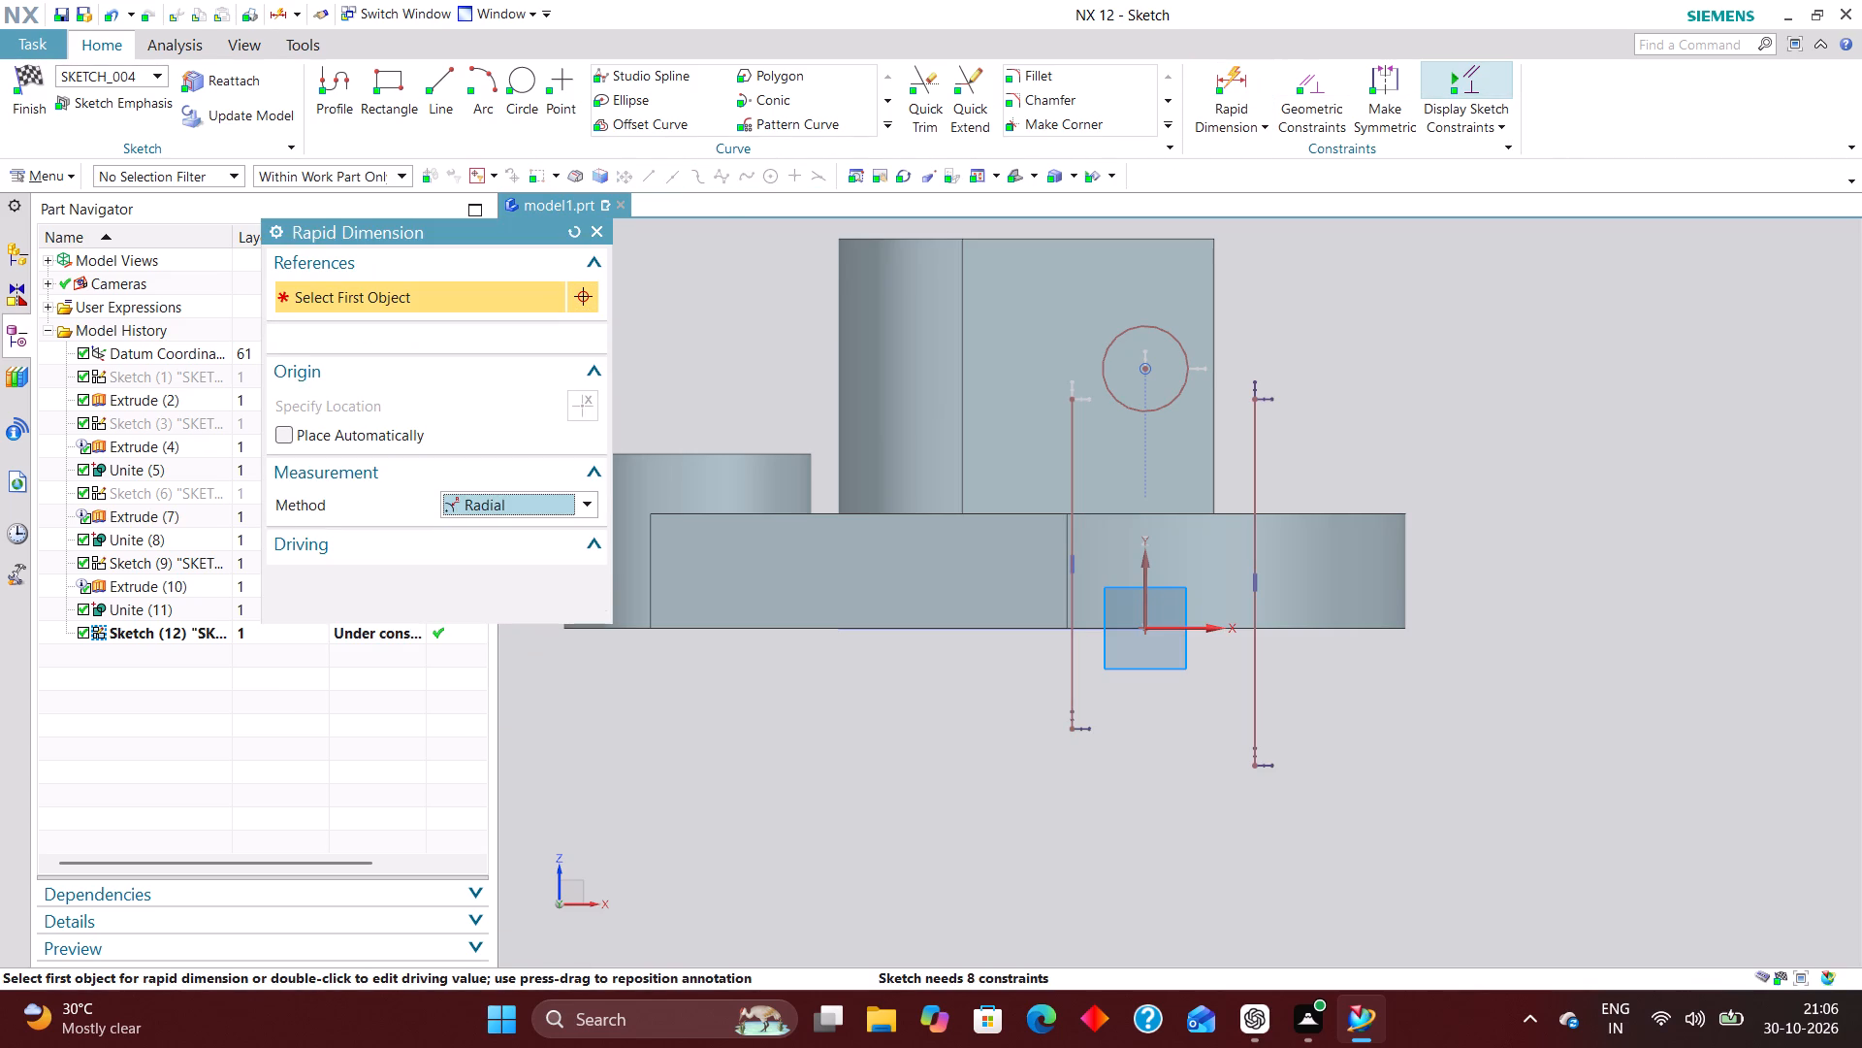
left_click(1176, 338)
left_click(1413, 333)
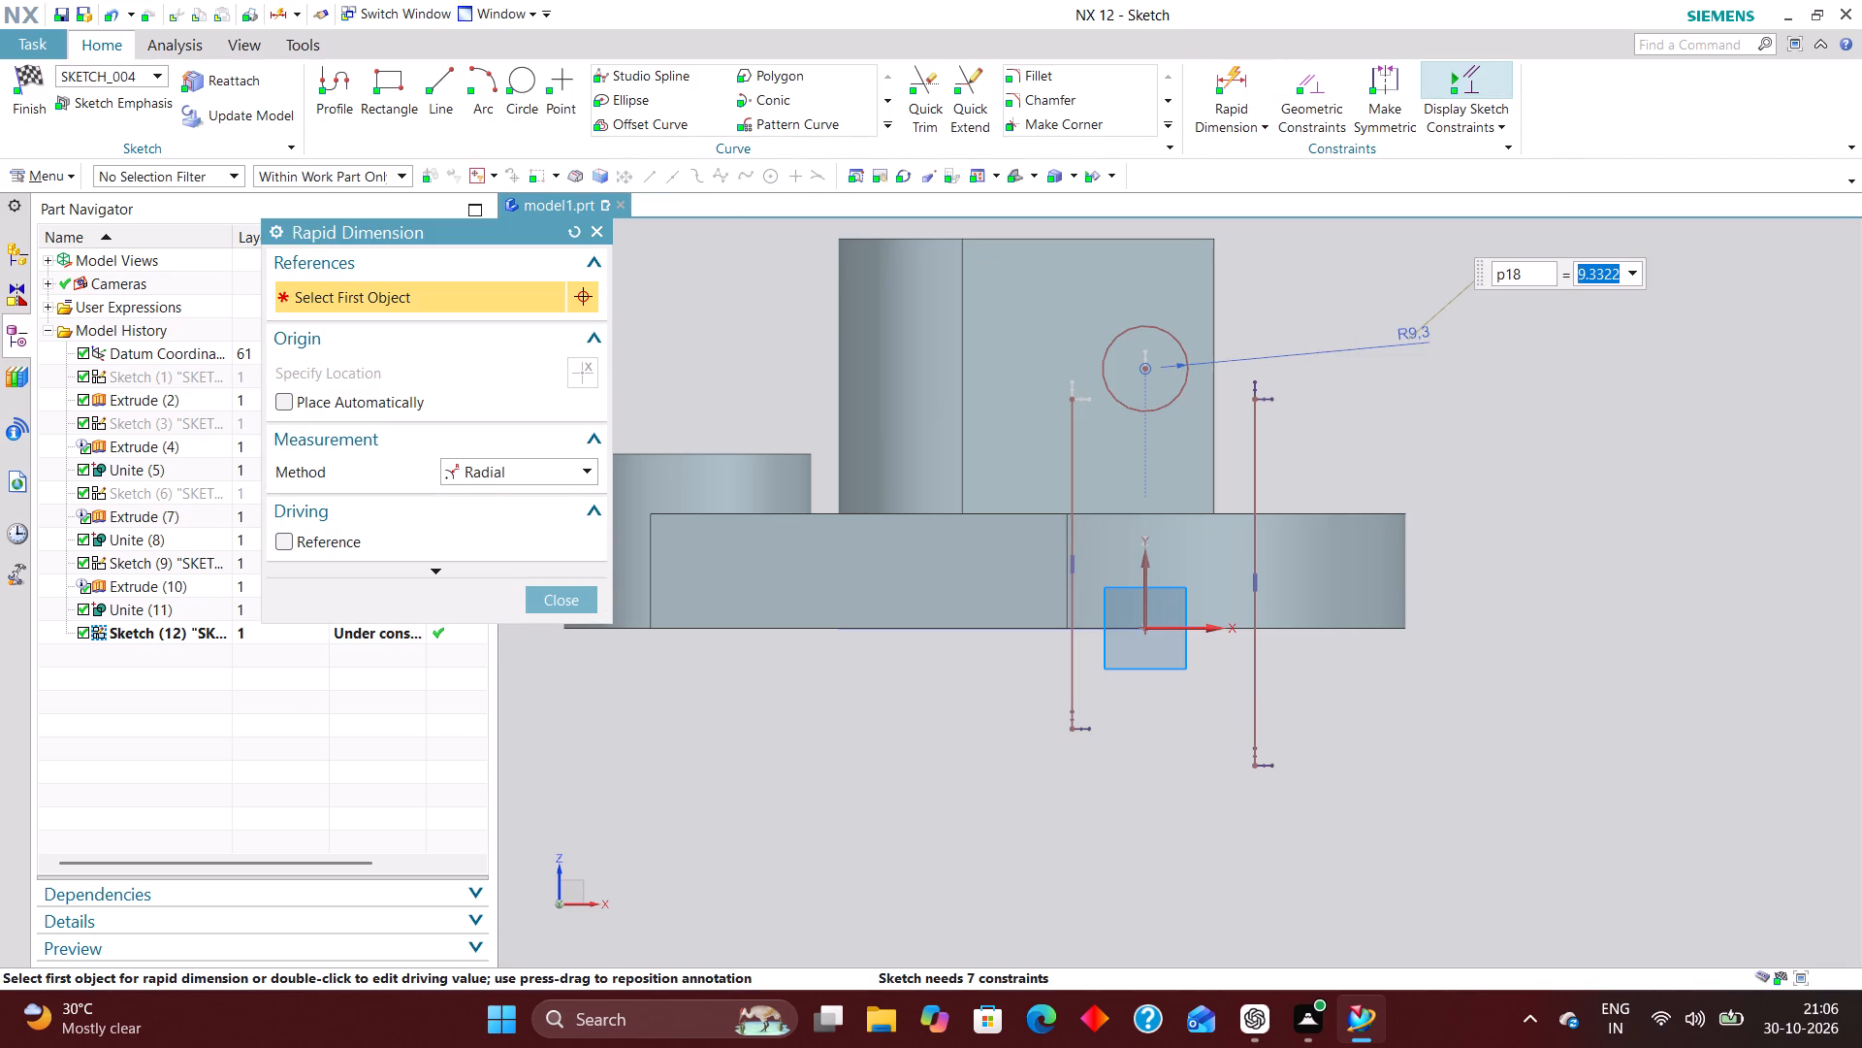
type("10")
key("Return")
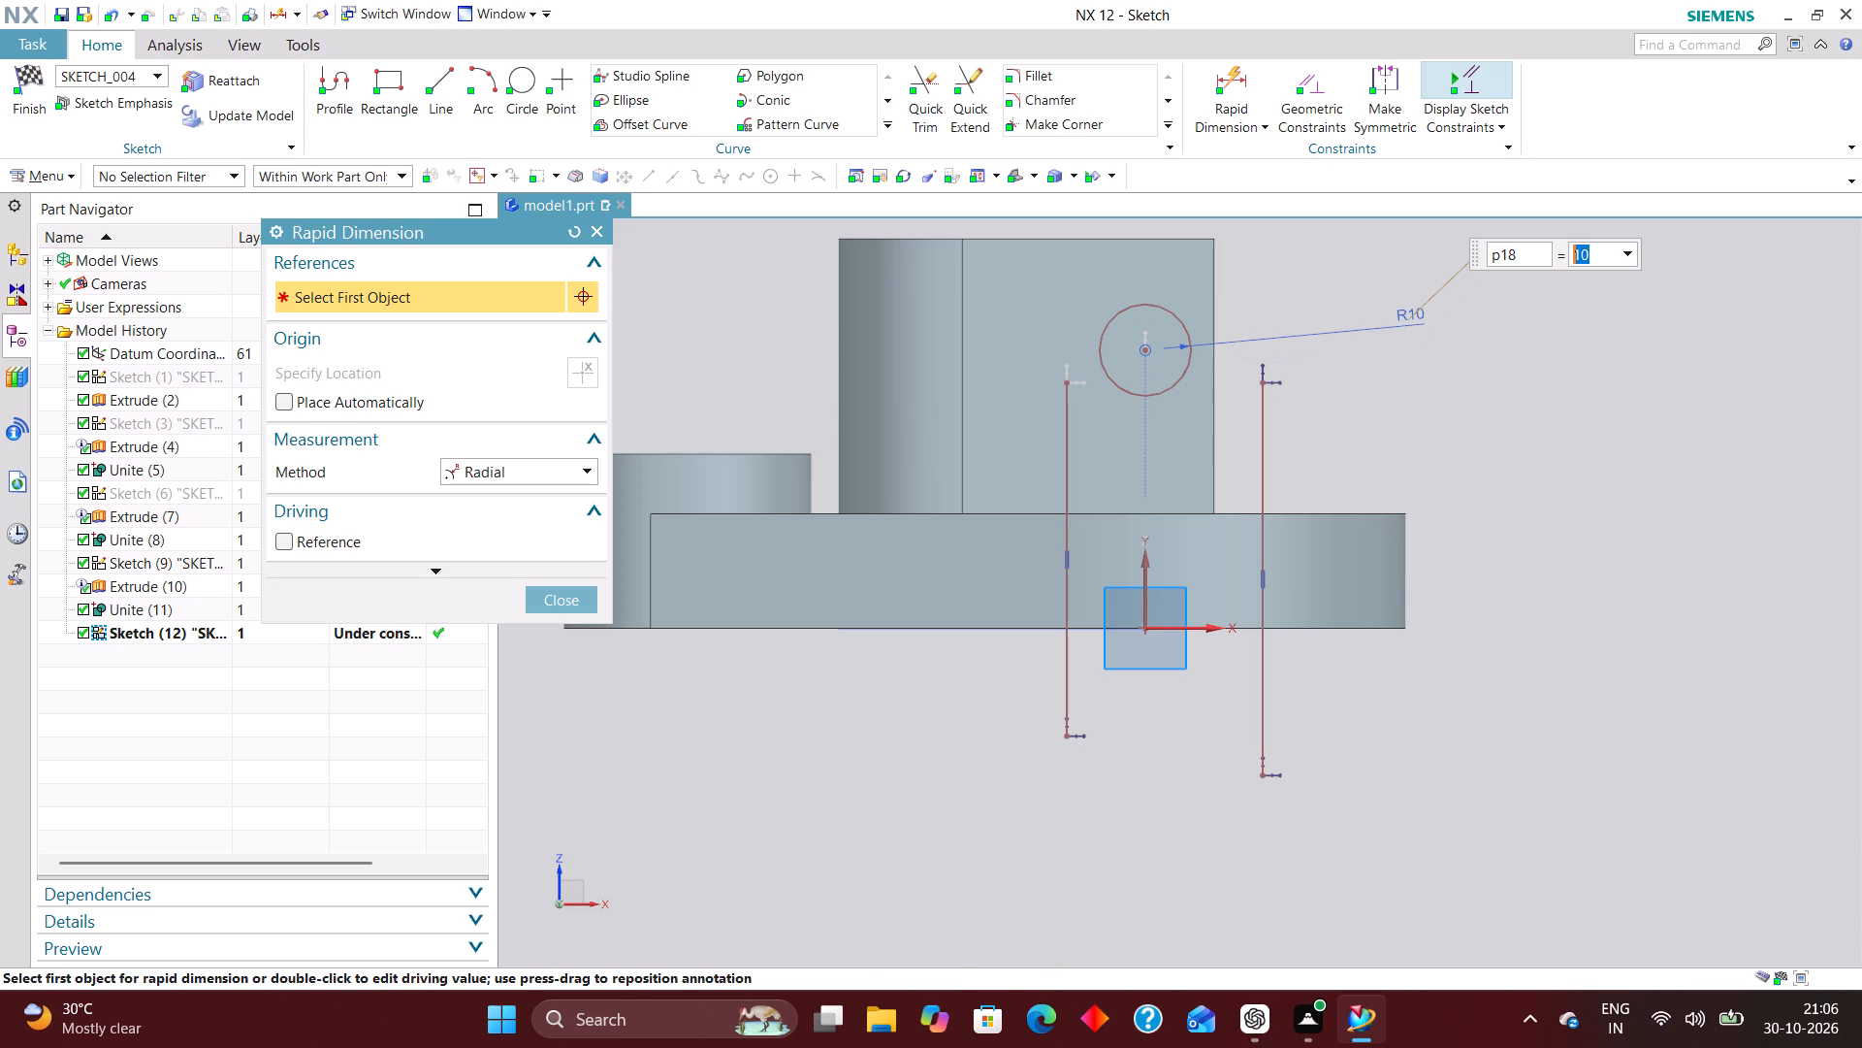
Dimension the circle's centre vertically from the sketch origin and set the distance to 25+38 mm.
left_click(558, 469)
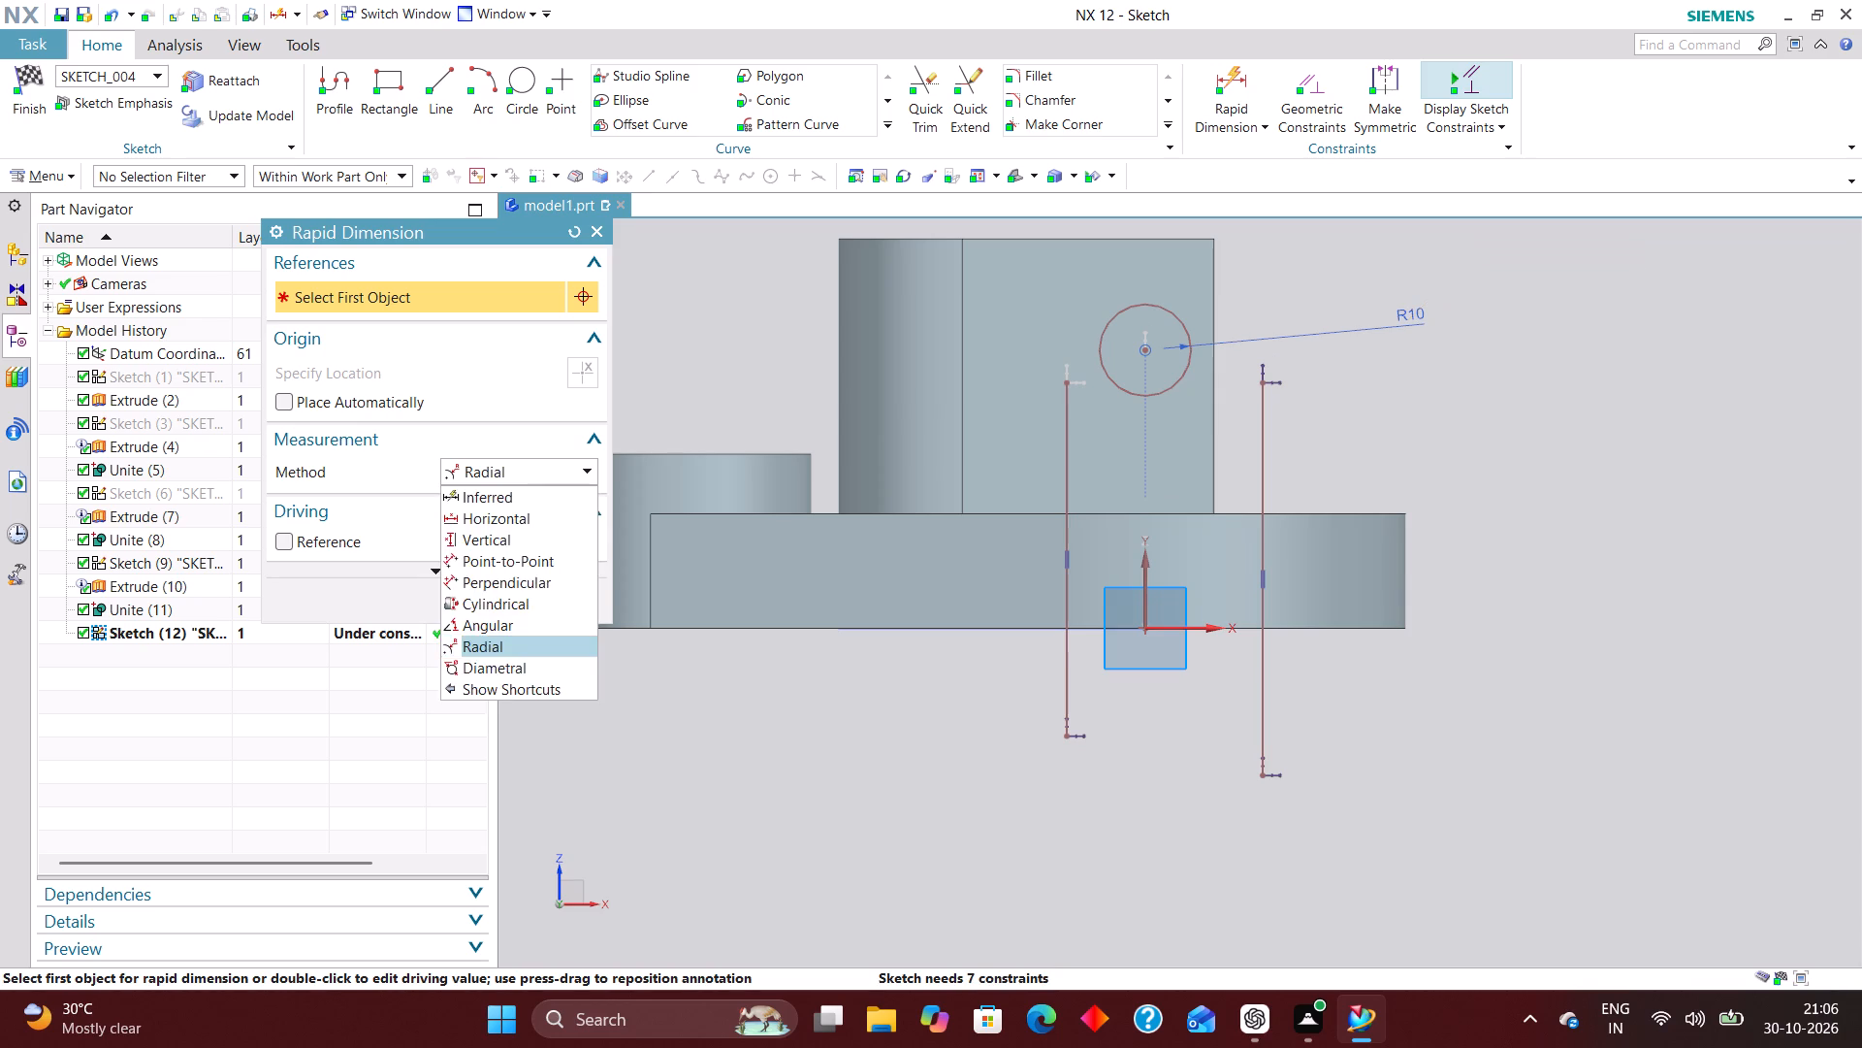
left_click(566, 498)
left_click(1188, 626)
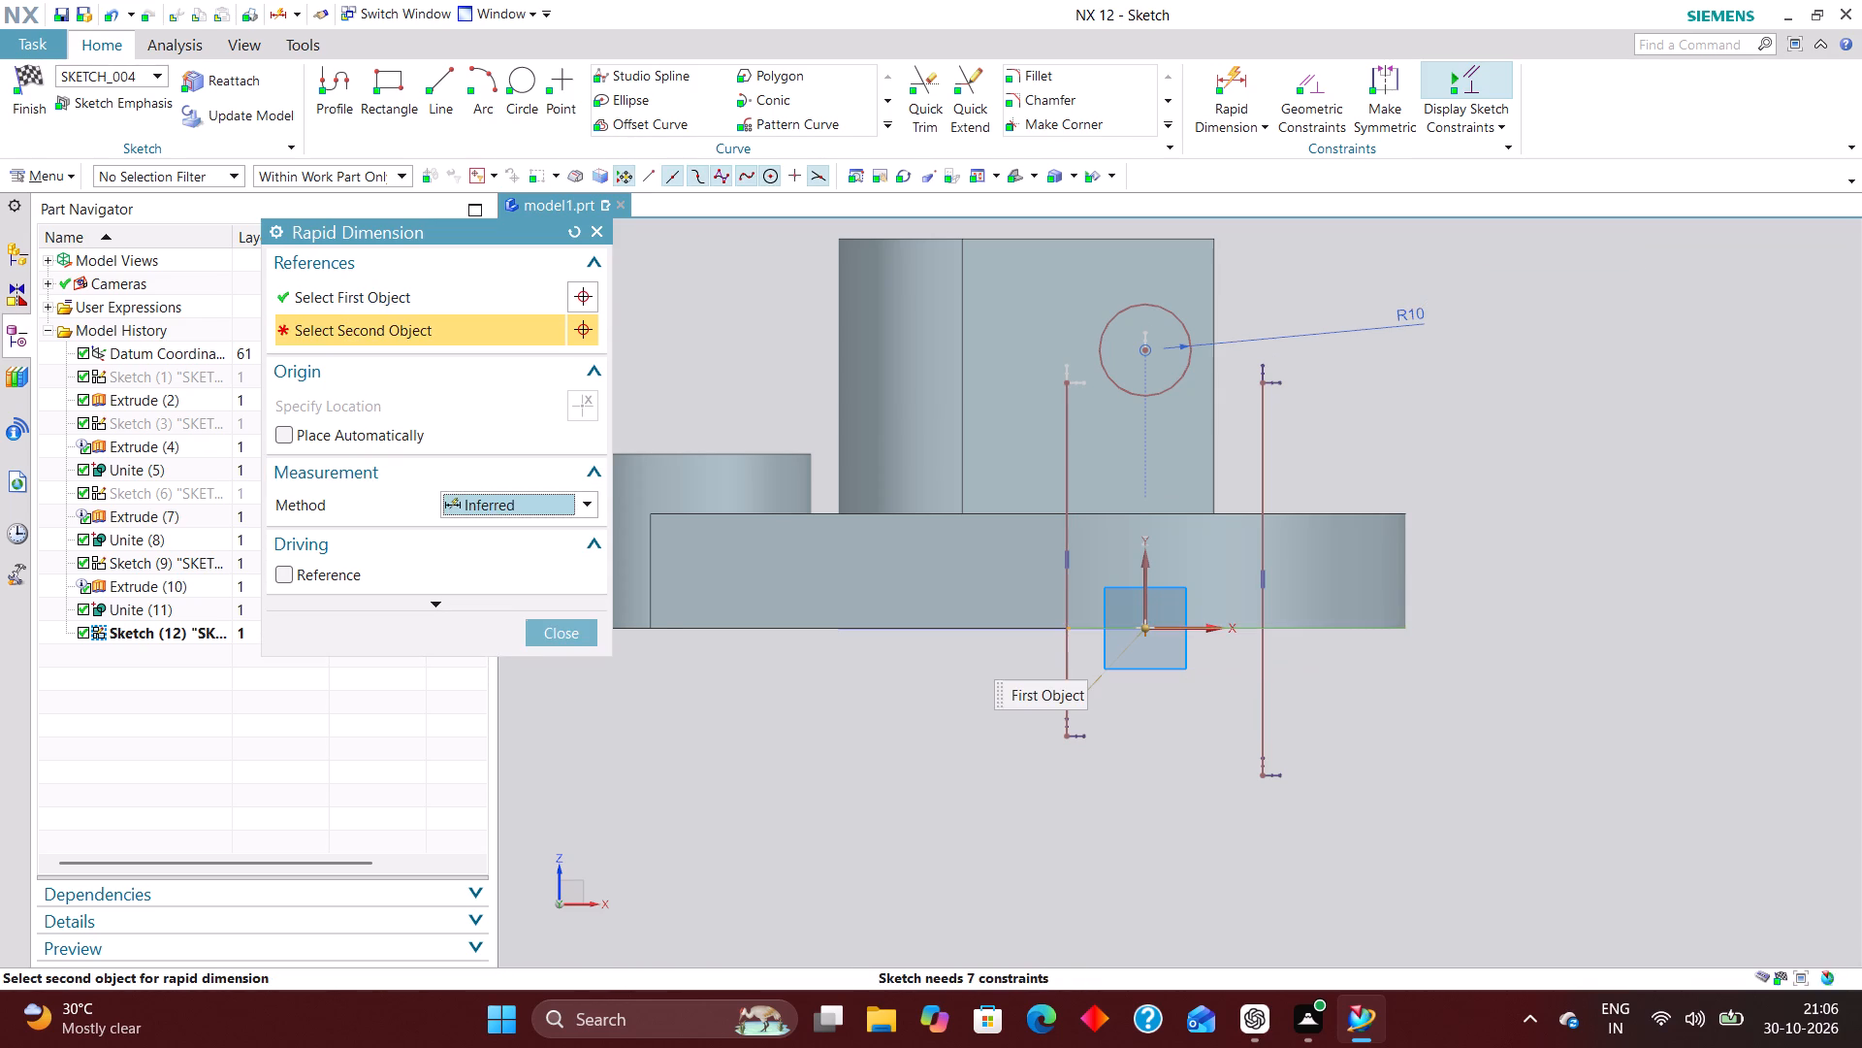
left_click(1144, 352)
left_click(1536, 493)
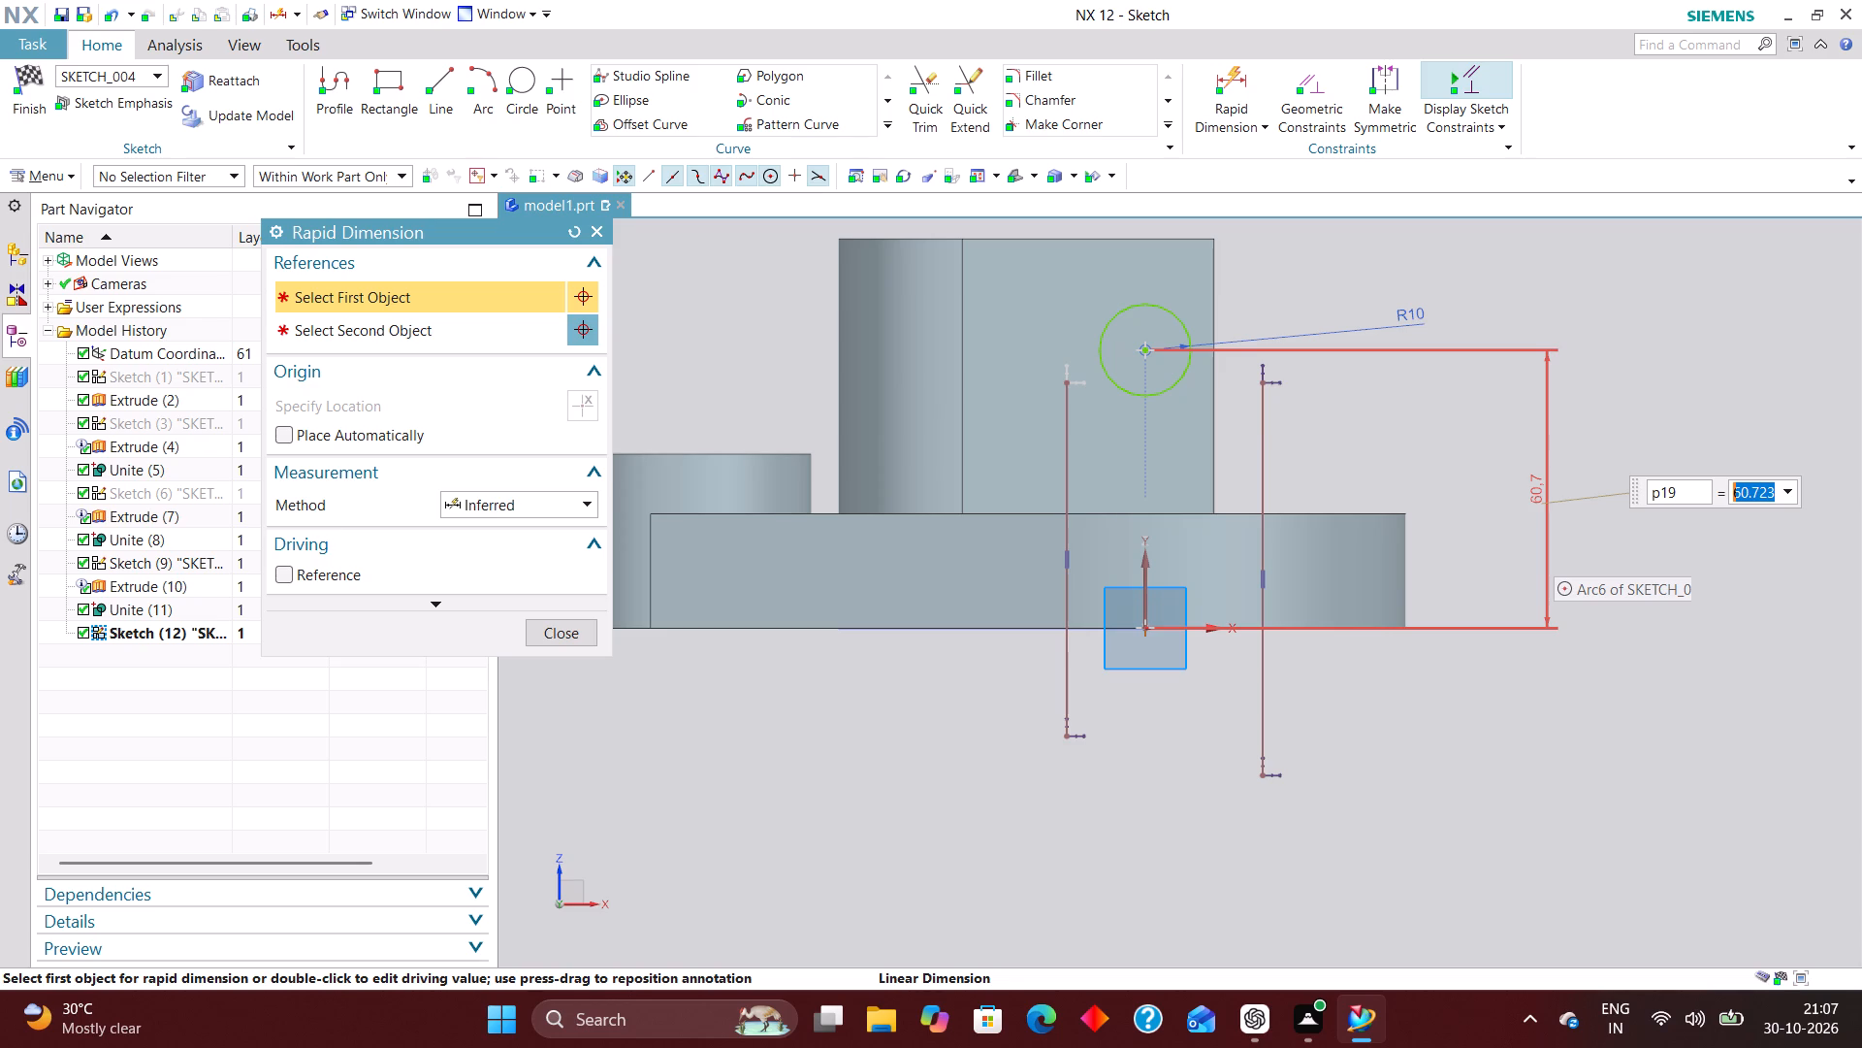
type("25")
type("+38")
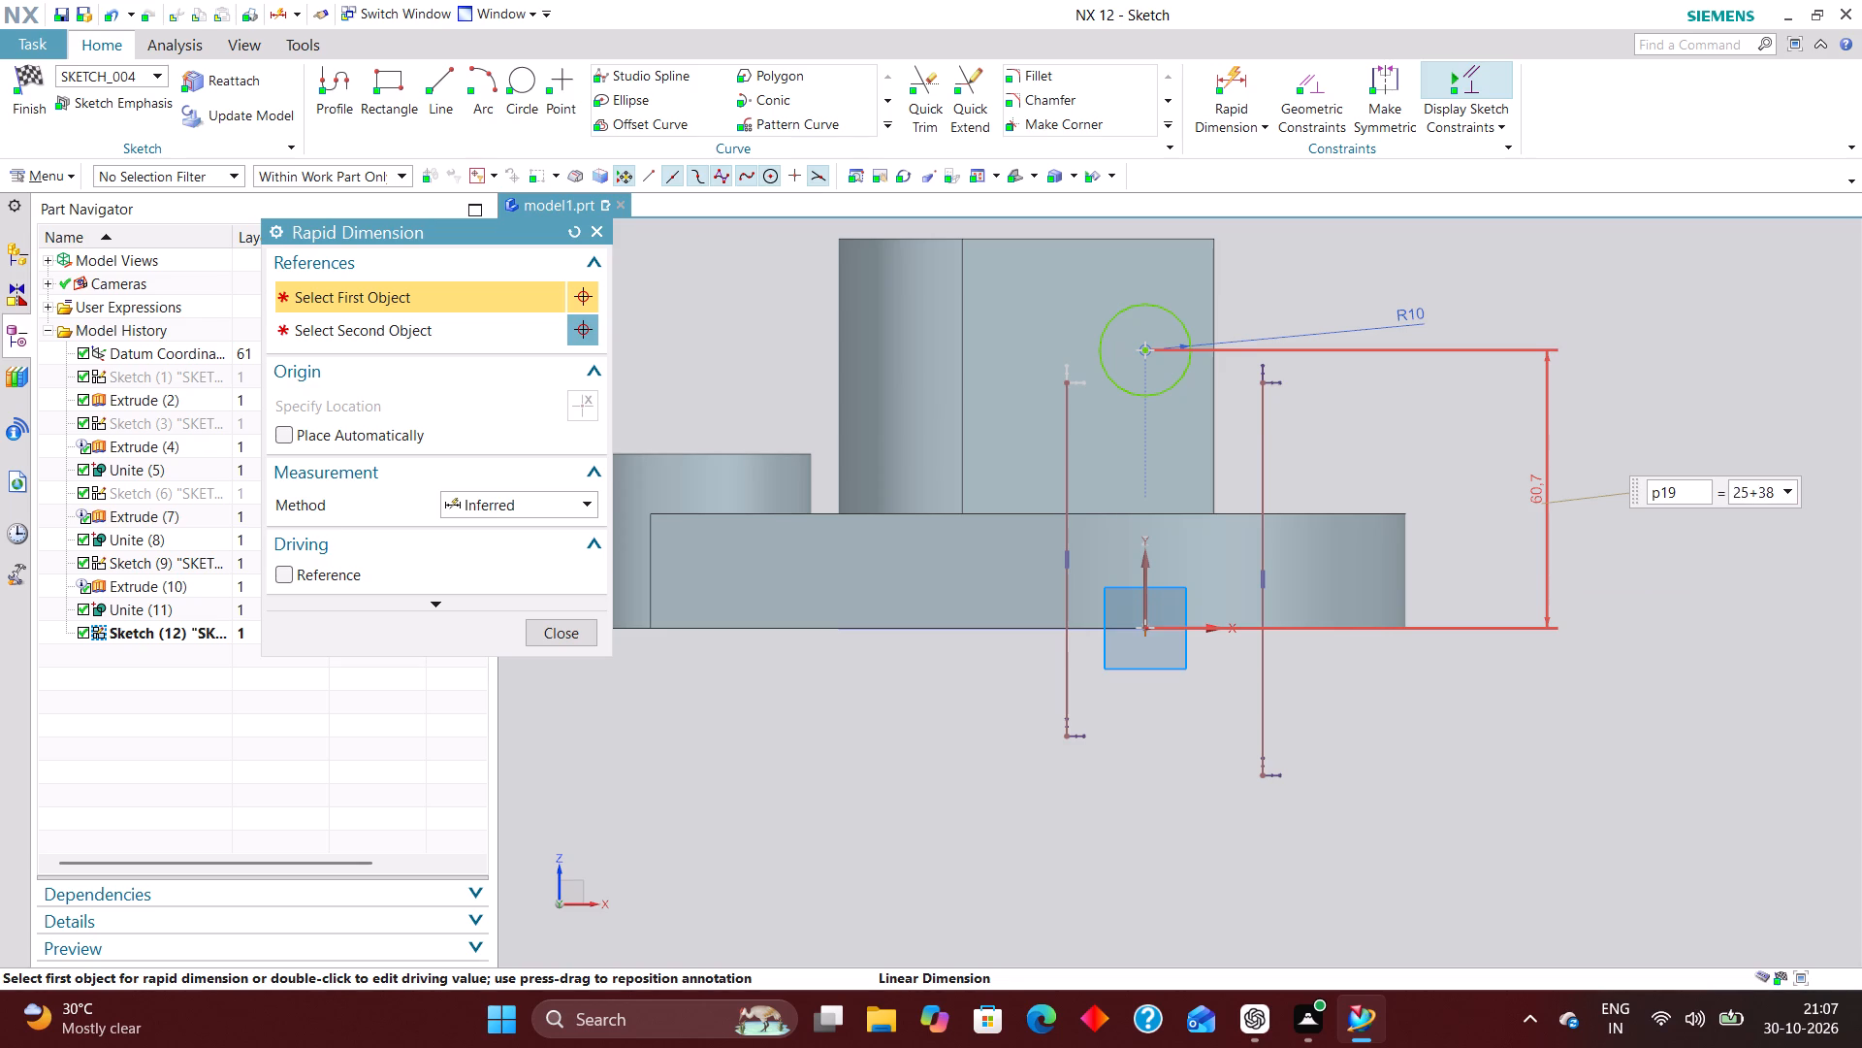
key("Return")
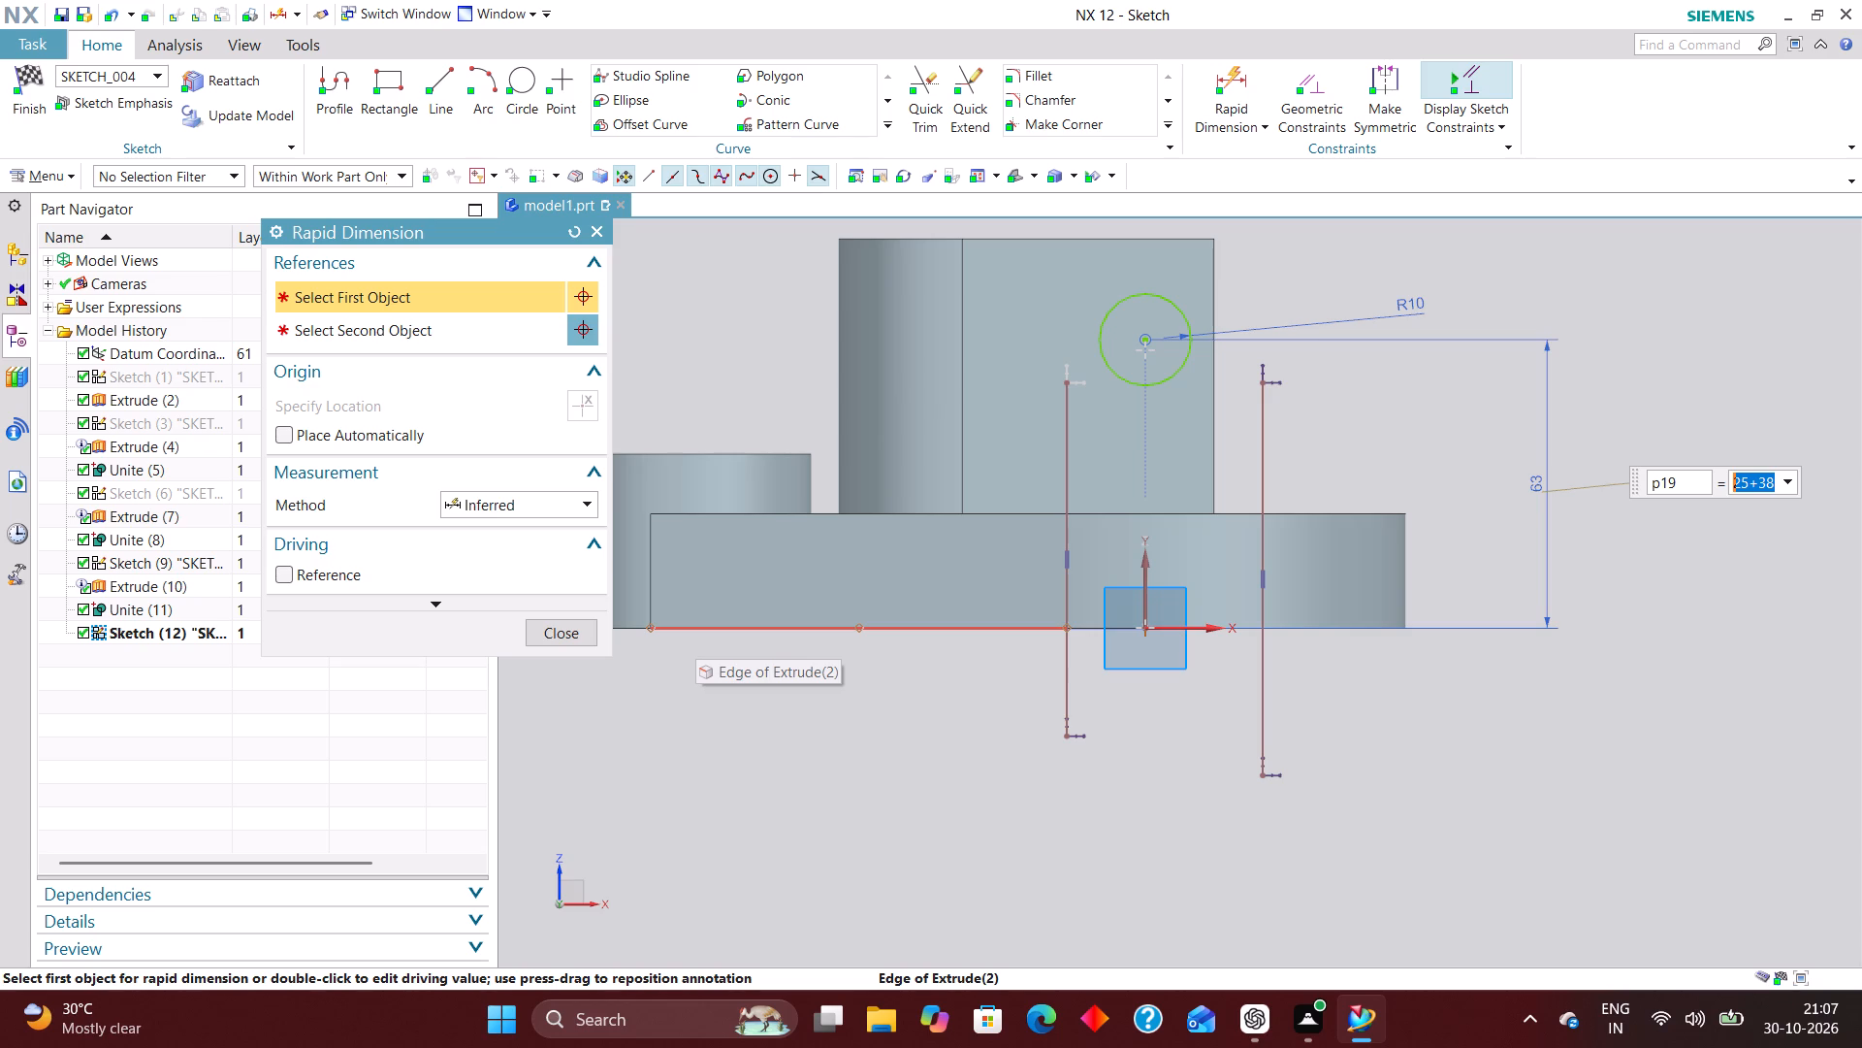
left_click(562, 630)
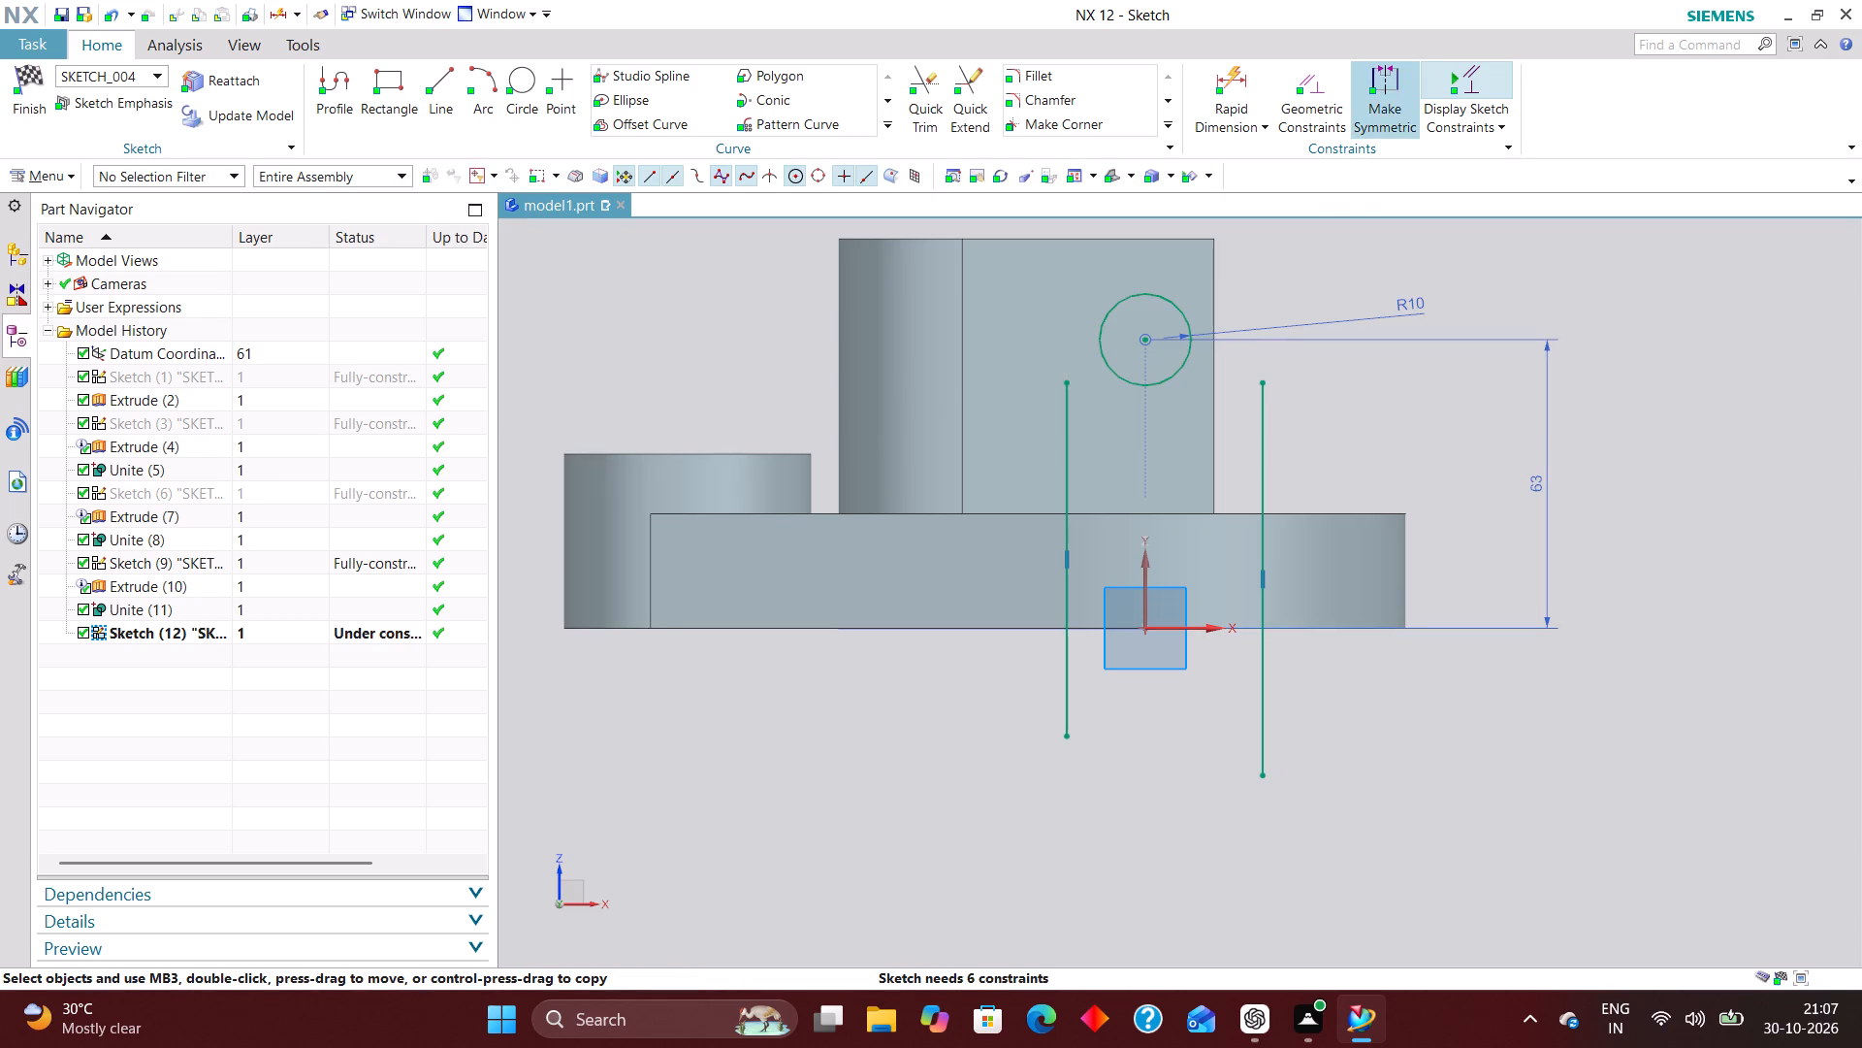
Make the circle tangent to both vertical lines with tangent constraints.
left_click(1307, 90)
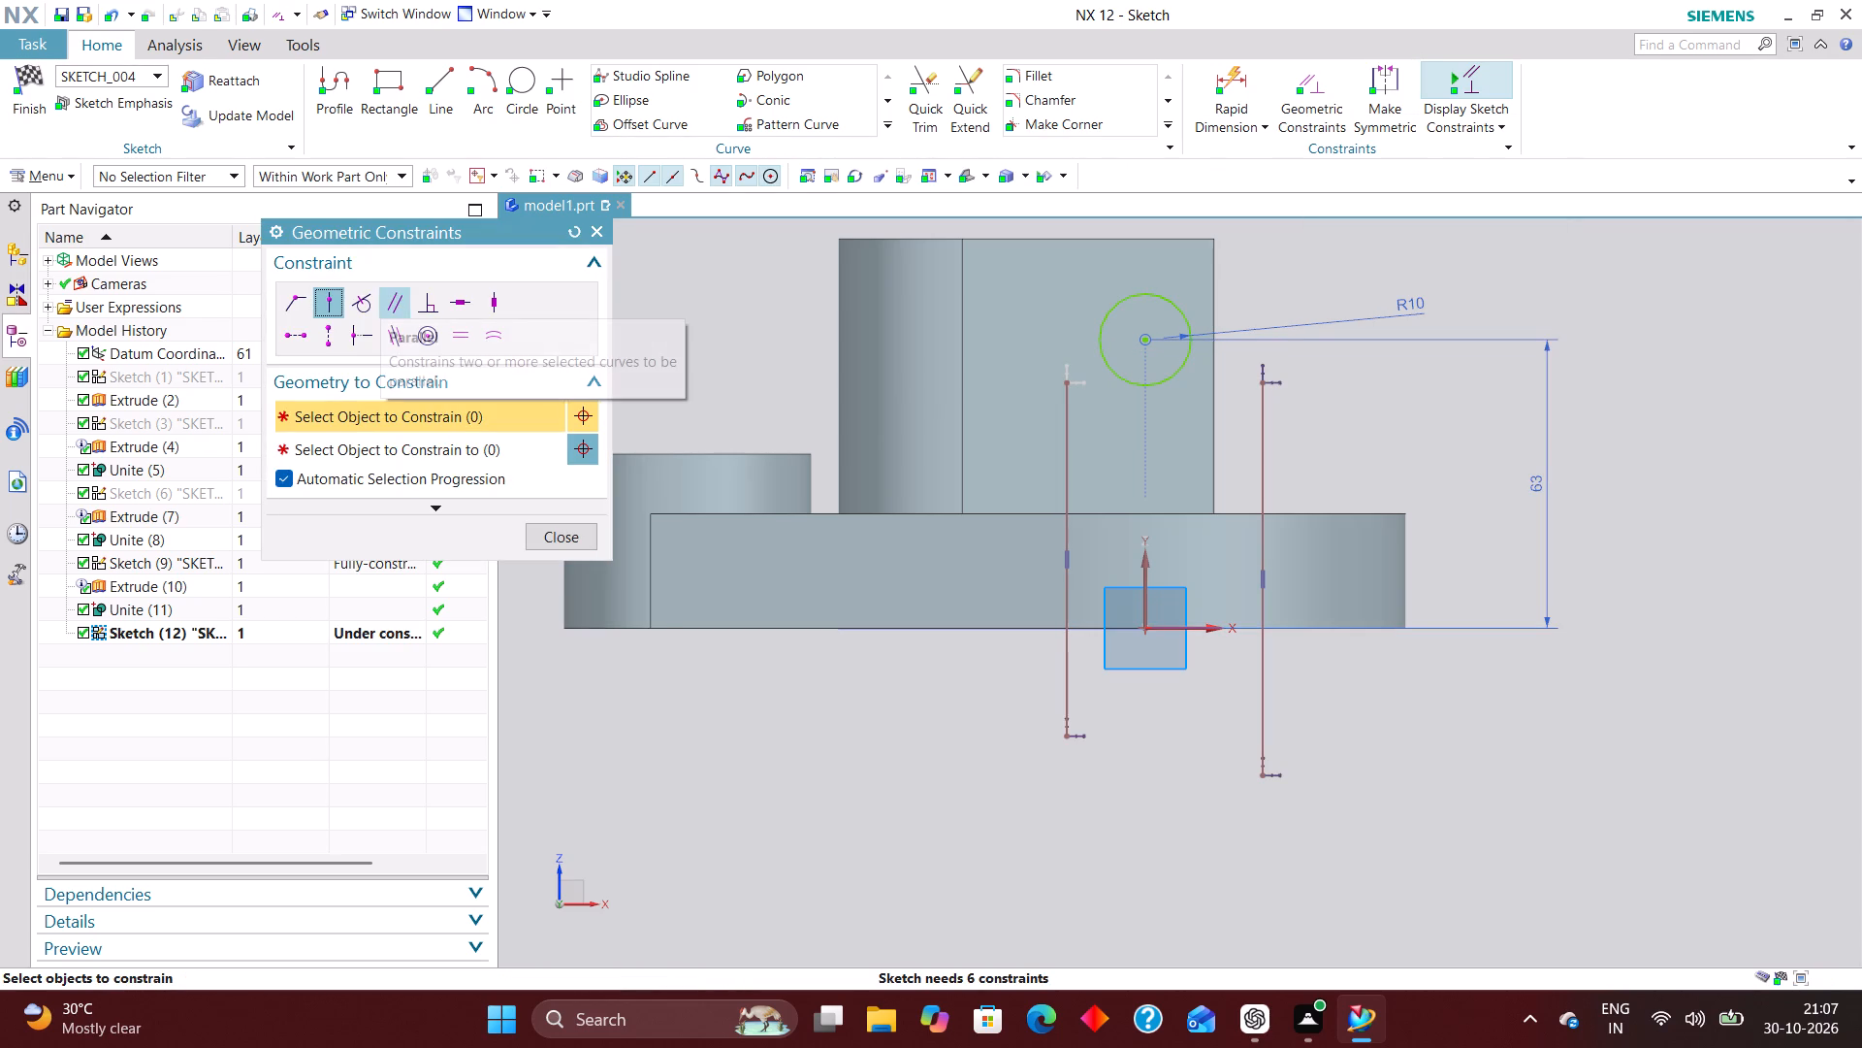
left_click(367, 300)
left_click(1188, 364)
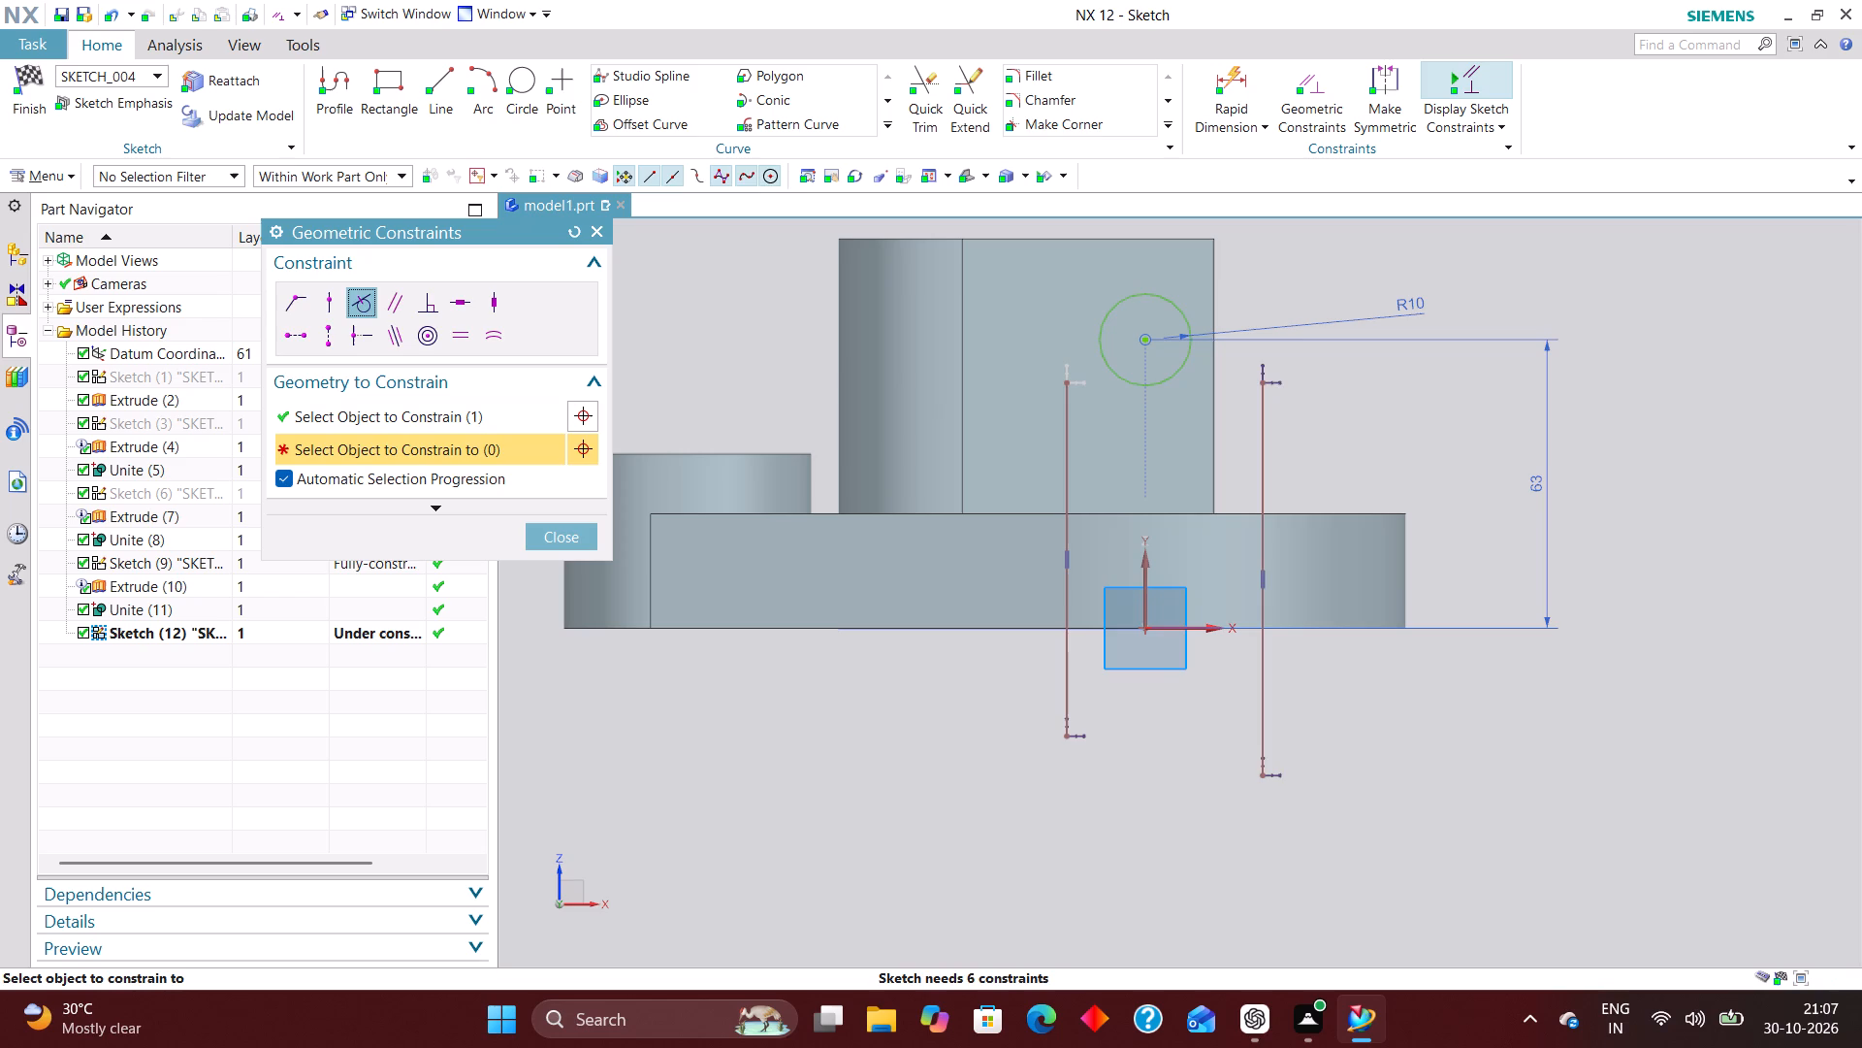
left_click(1259, 434)
left_click(1125, 375)
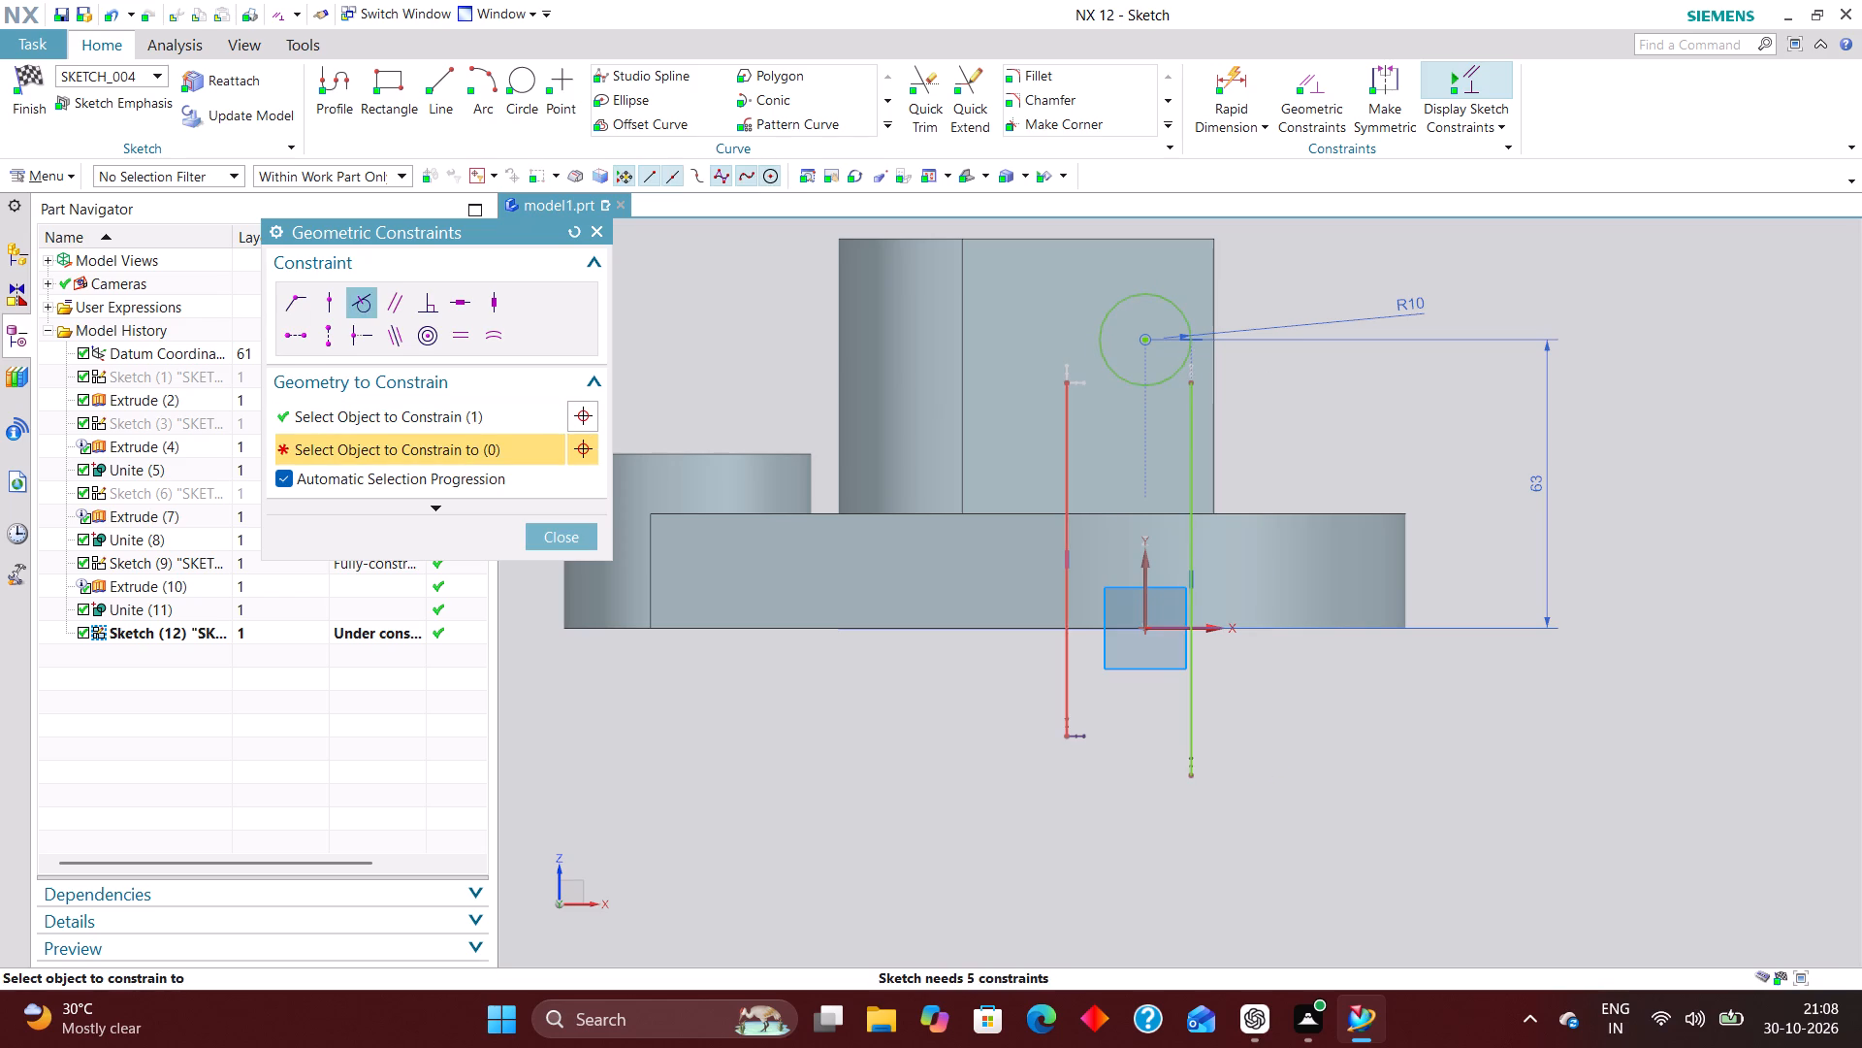
left_click(1067, 442)
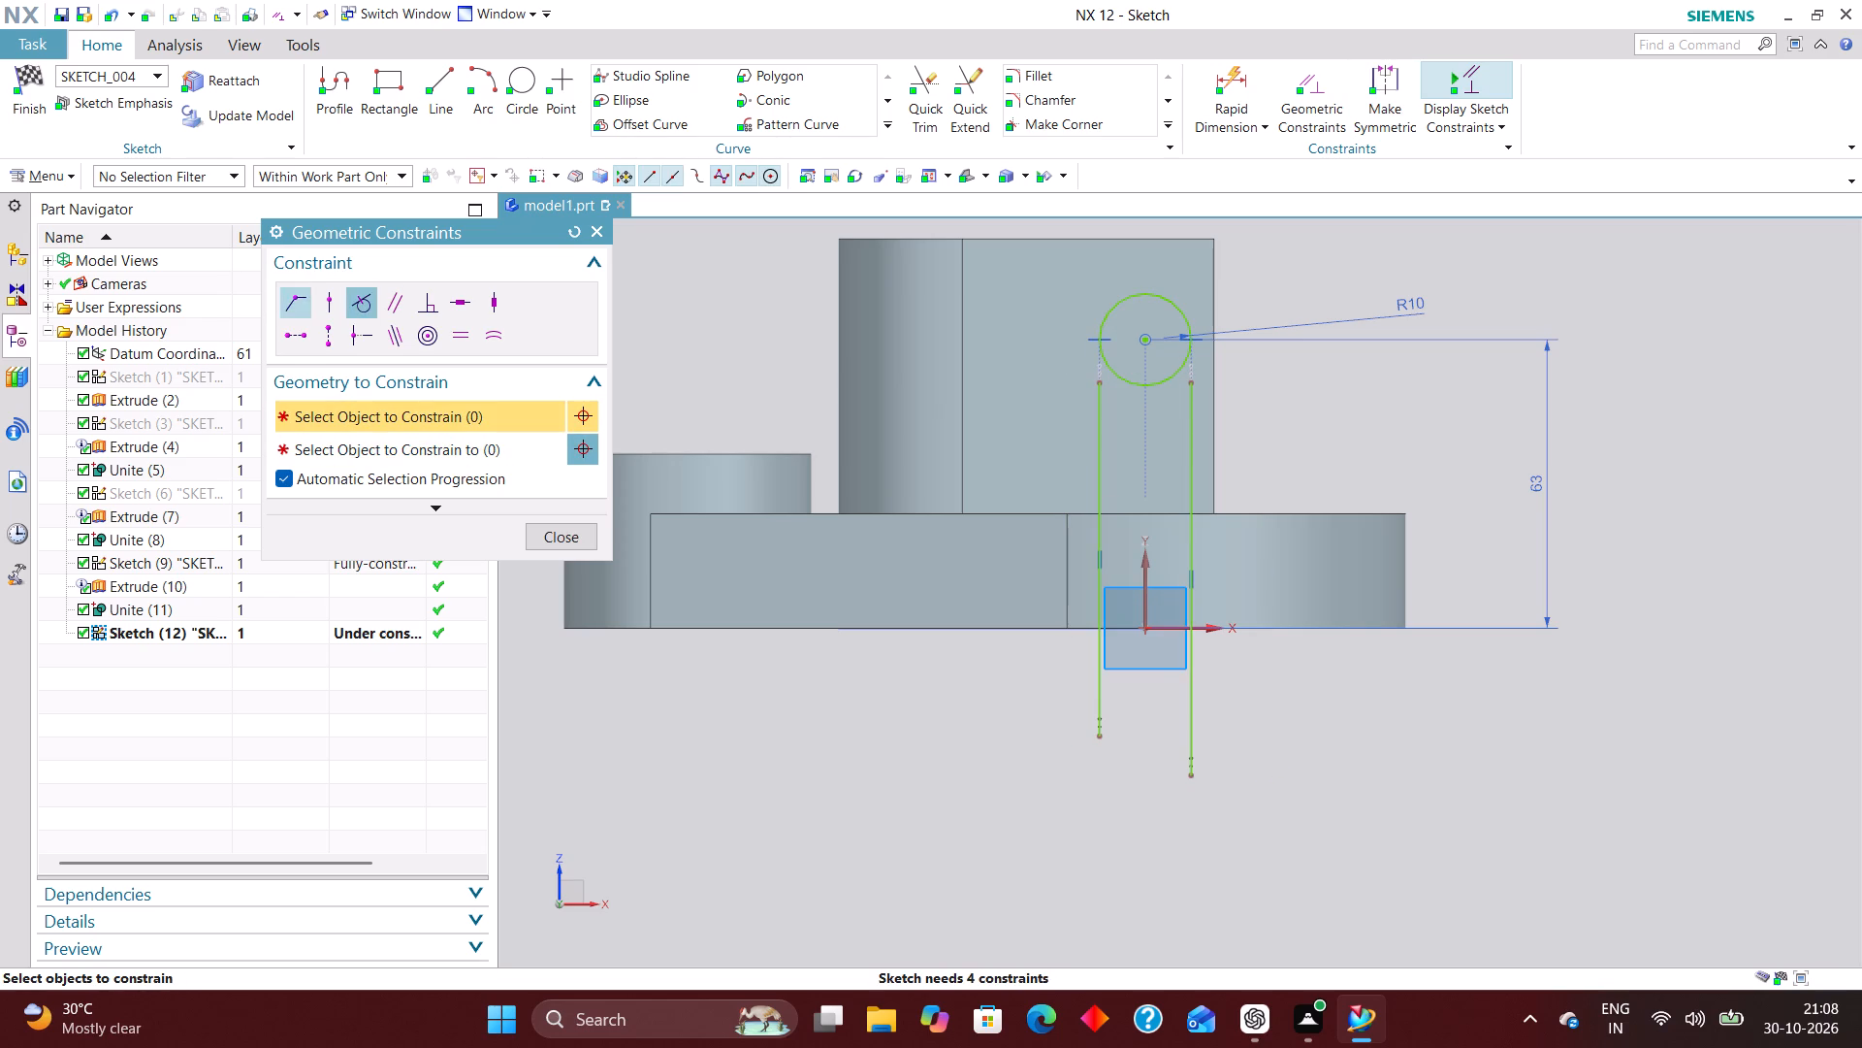
Constrain the upper endpoints of both vertical lines to lie on the circle with point-on-curve constraints.
left_click(330, 298)
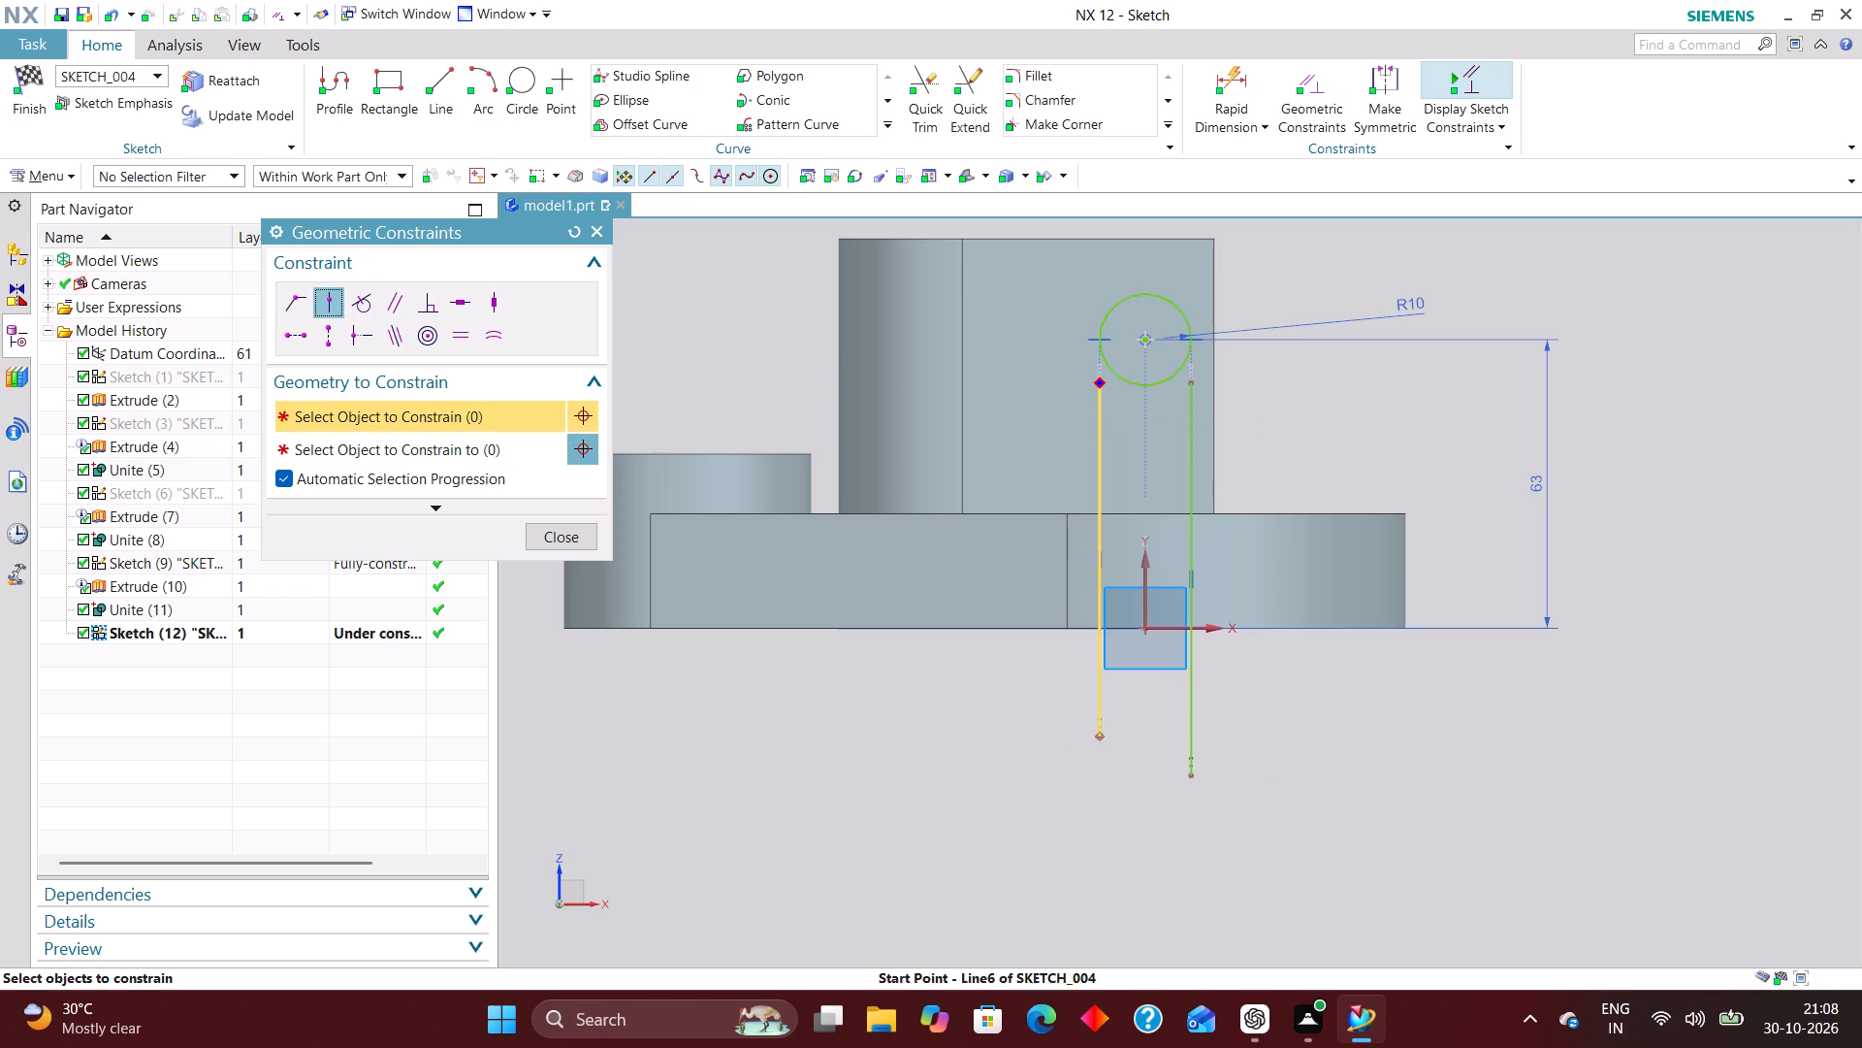
left_click(1100, 378)
left_click(1123, 377)
left_click(1197, 391)
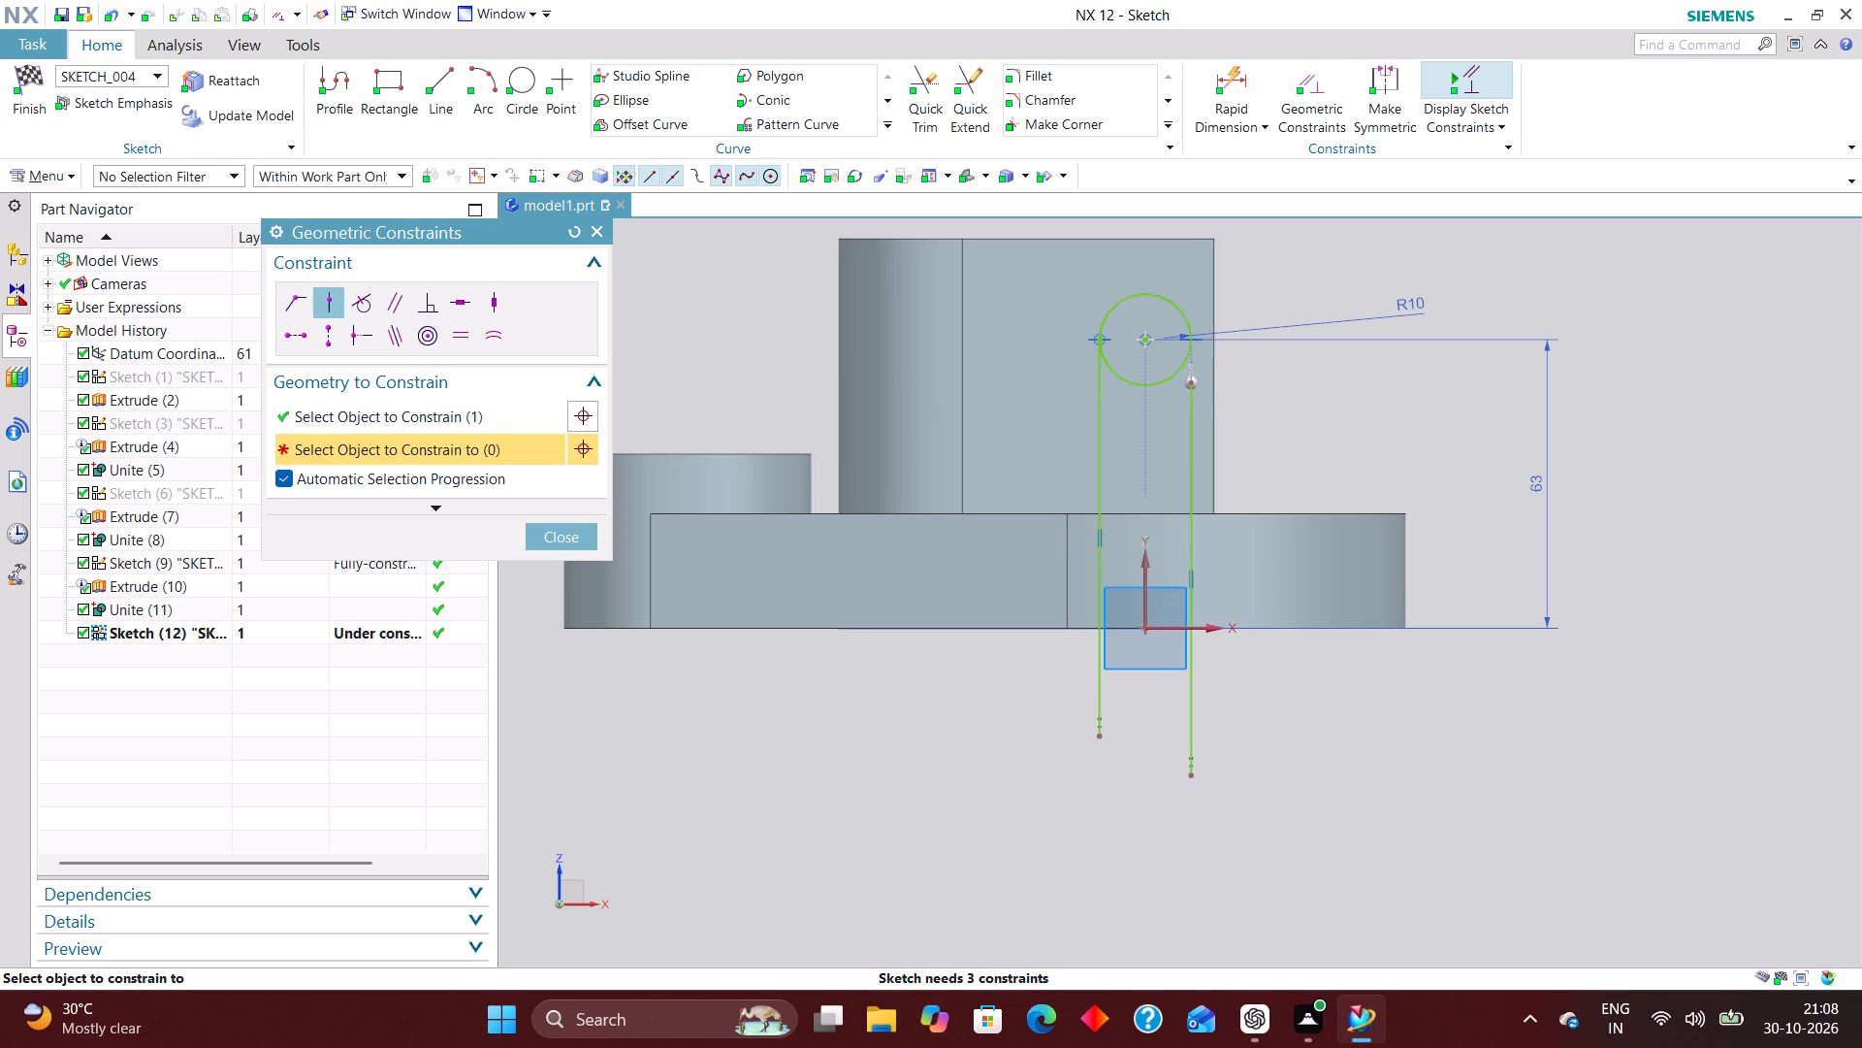
left_click(1164, 383)
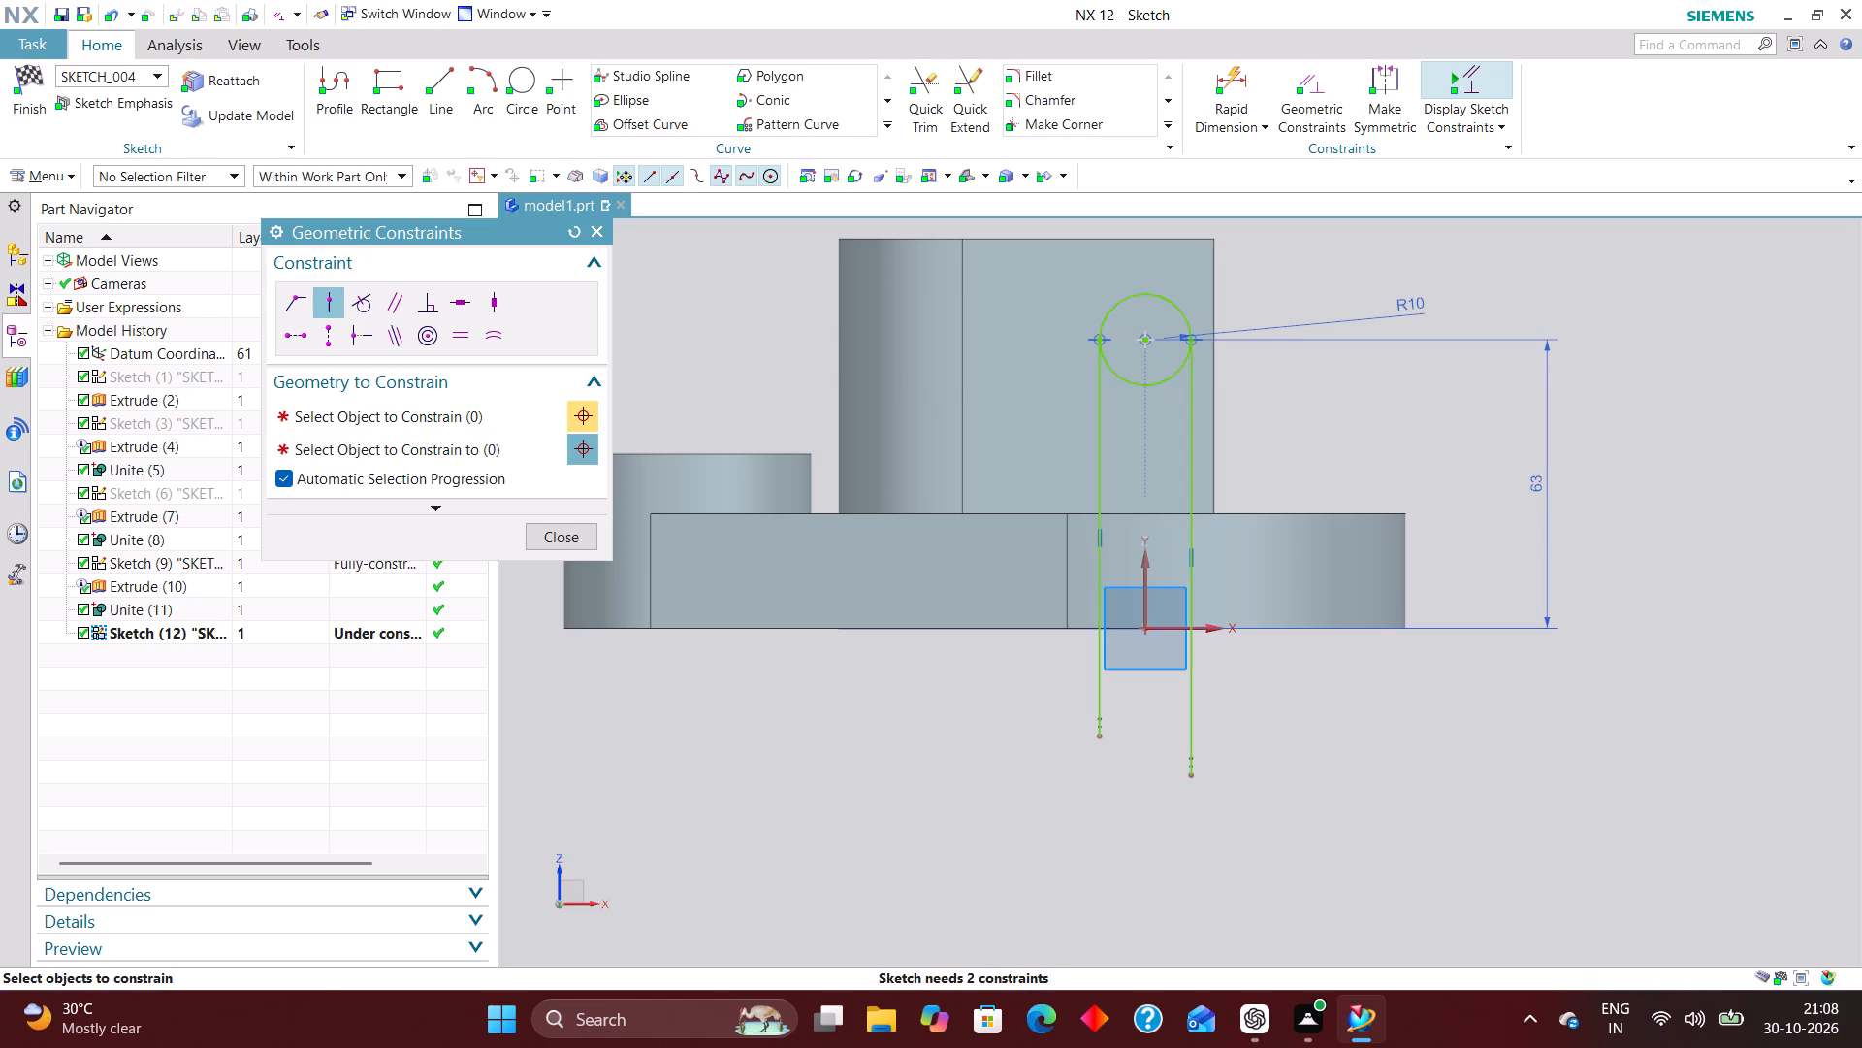
Draw a horizontal line crossing both vertical lines just below the base plate's bottom edge.
left_click(428, 83)
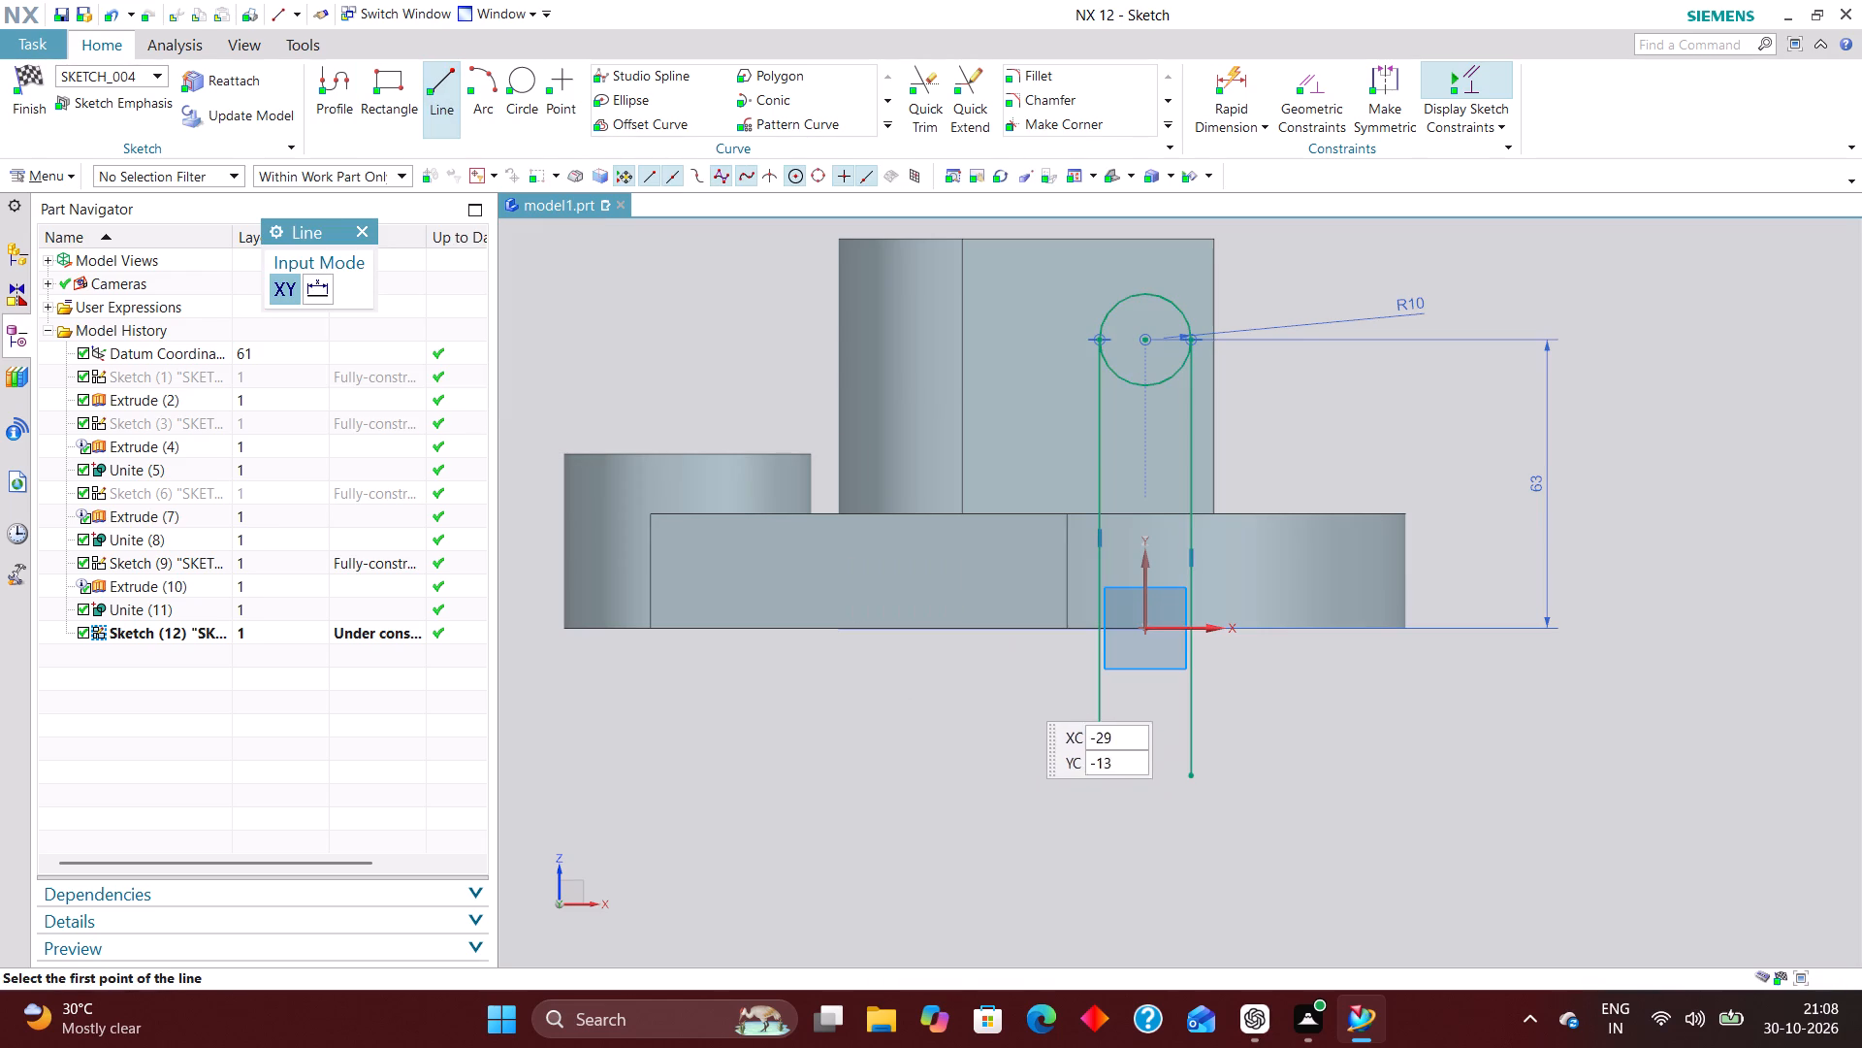
left_click(979, 652)
left_click(1280, 655)
Constrain the horizontal line's midpoint onto the vertical and horizontal sketch axes with point-on-curve constraints.
left_click(1331, 82)
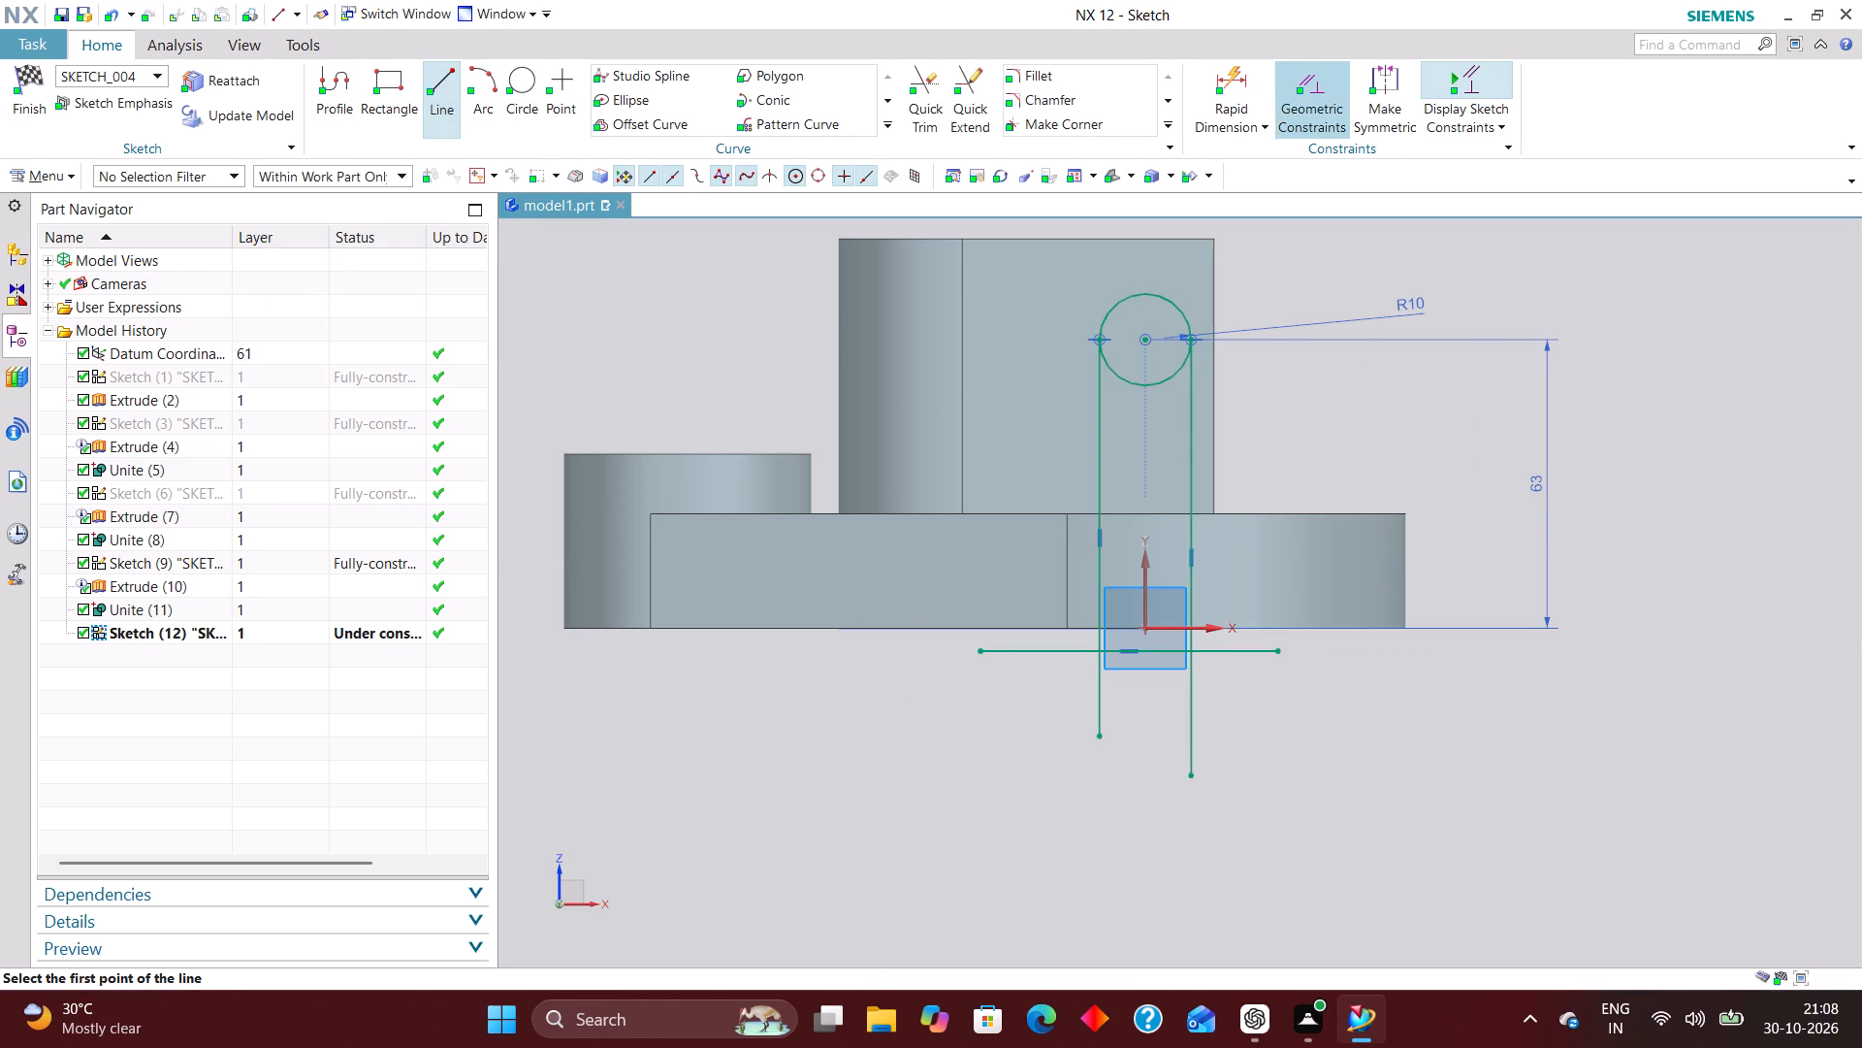
left_click(1128, 652)
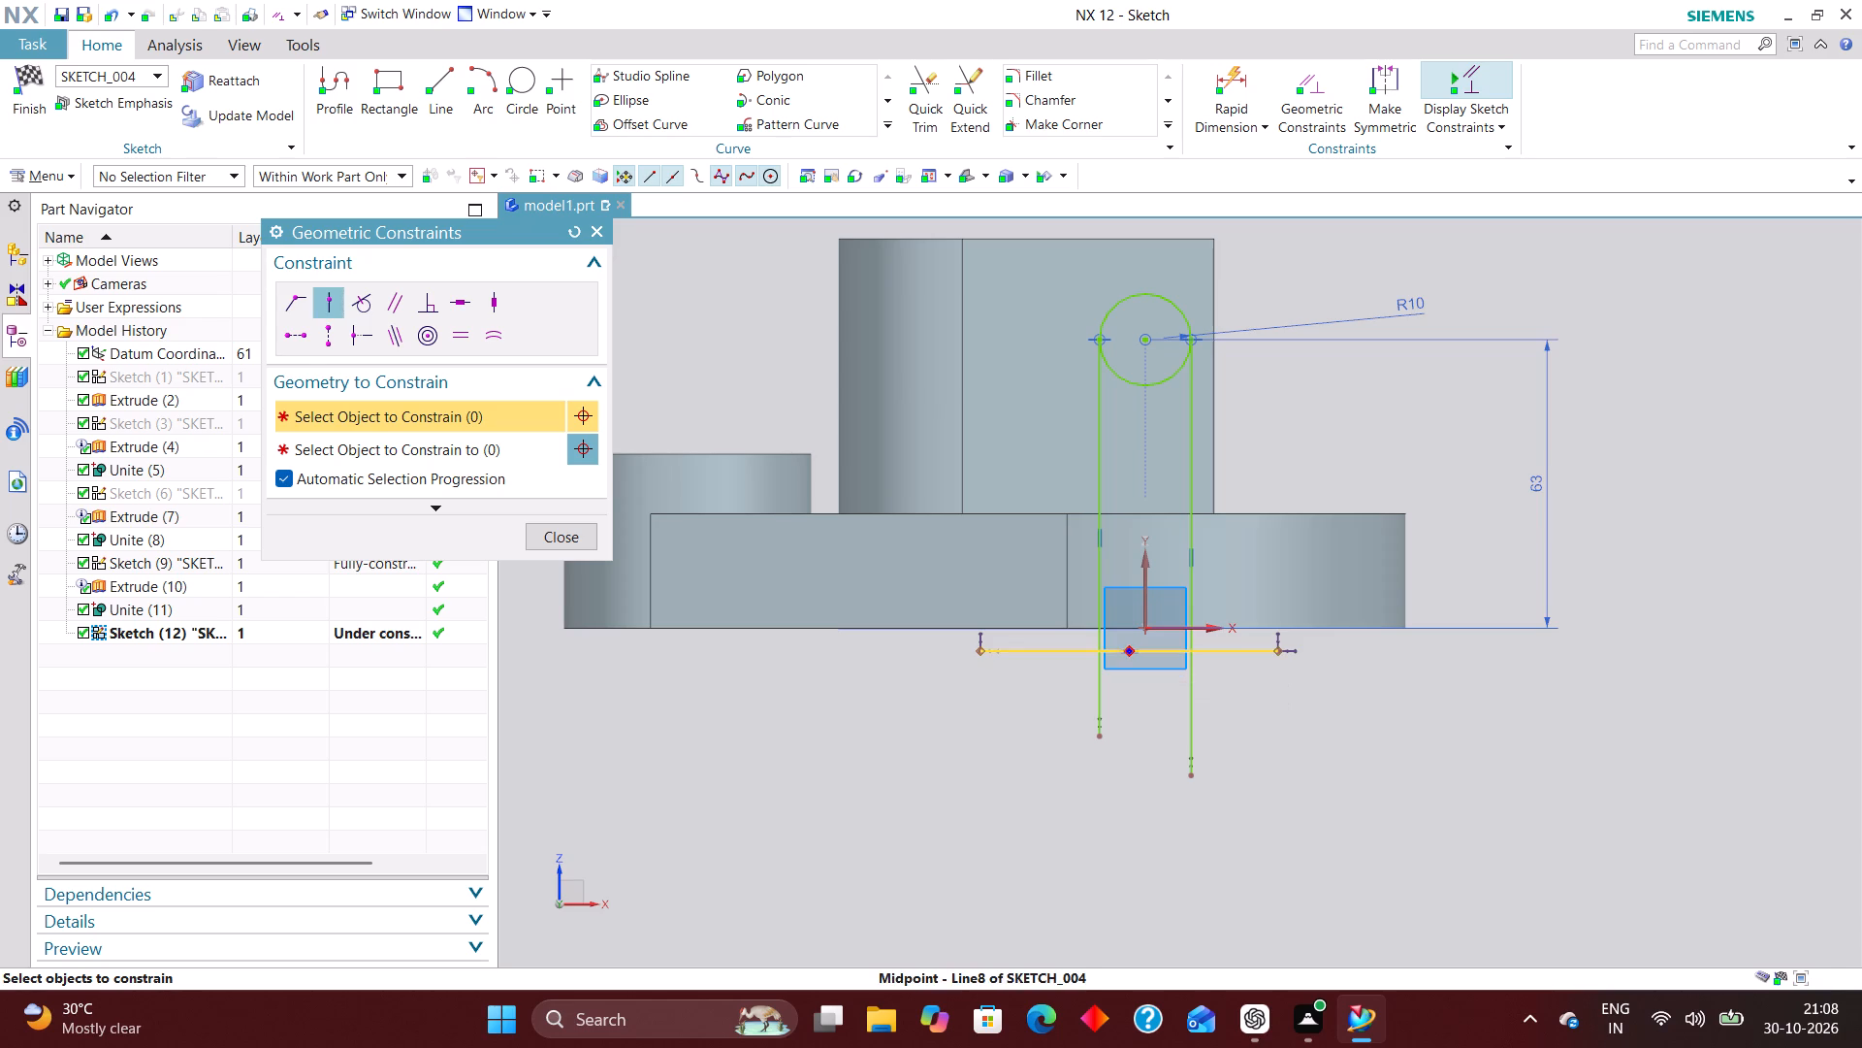
left_click(1148, 592)
left_click(1143, 655)
left_click(1165, 628)
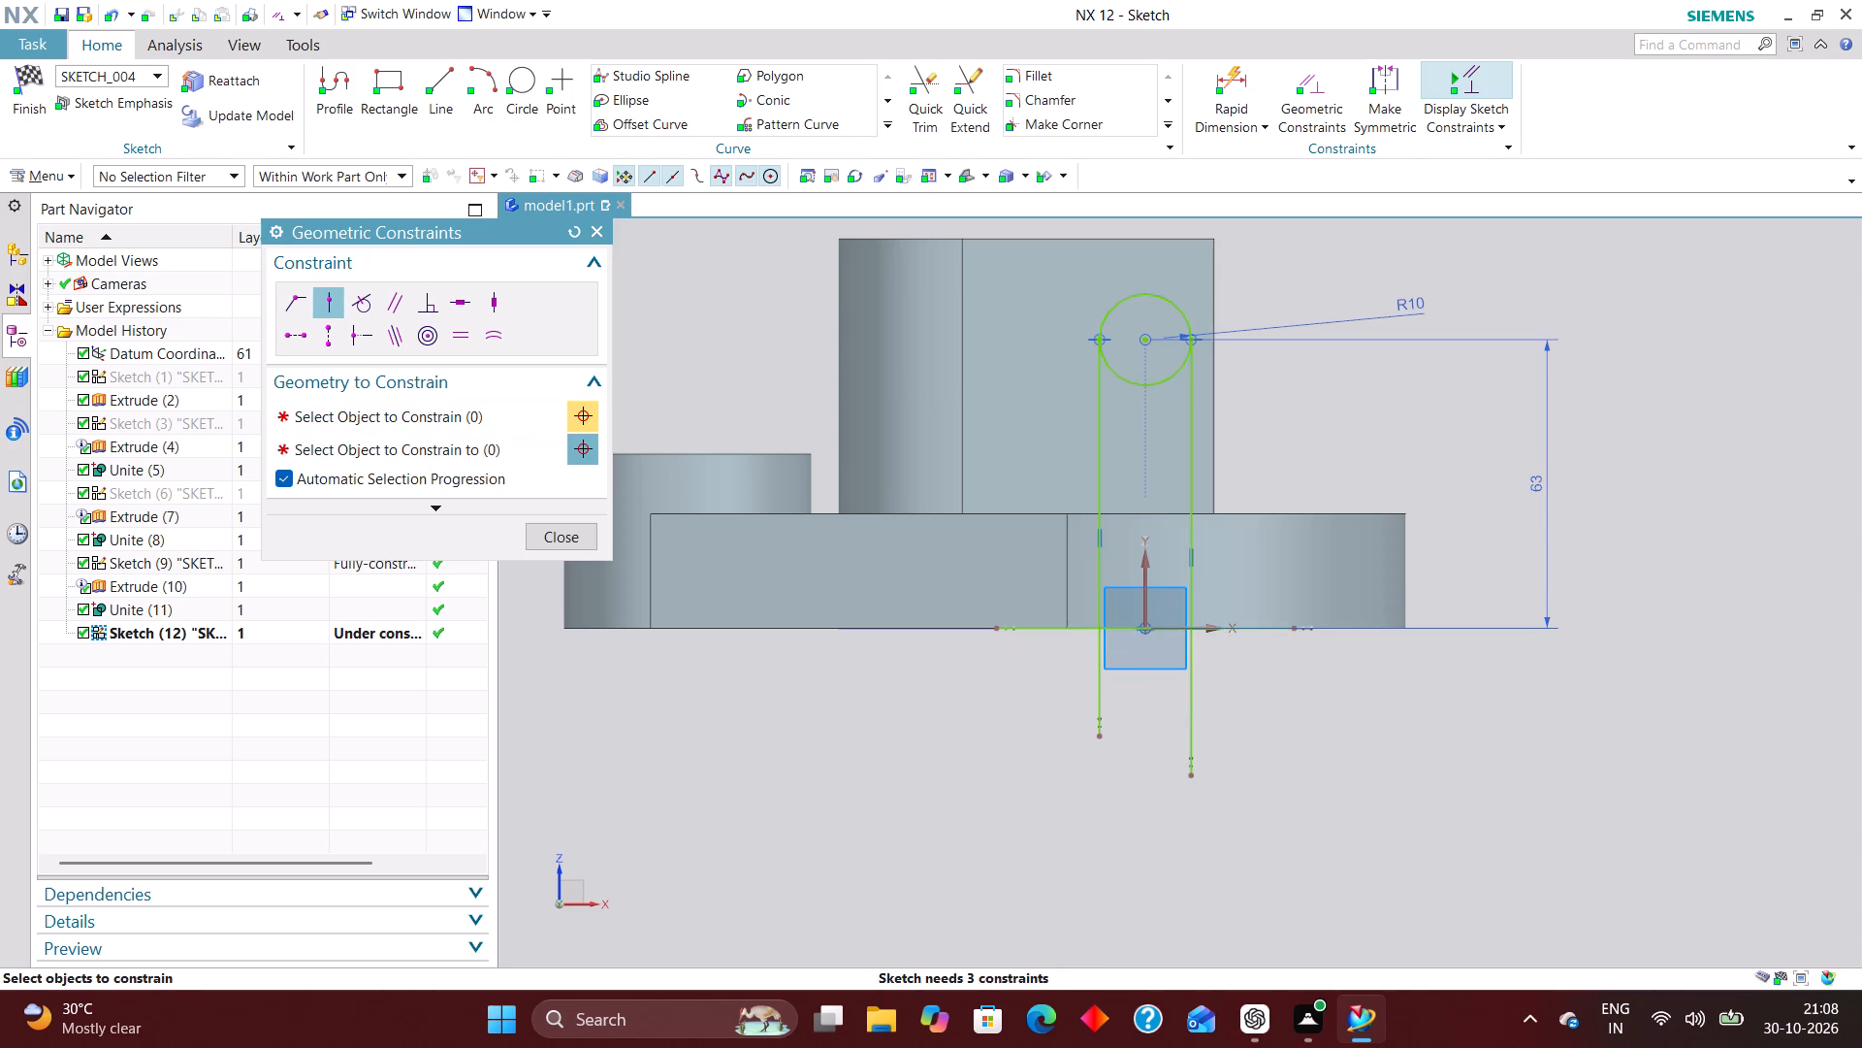
Trim the overhanging line ends and the circle's lower arc to leave a closed round-topped slot profile, and finish the sketch.
left_click(932, 102)
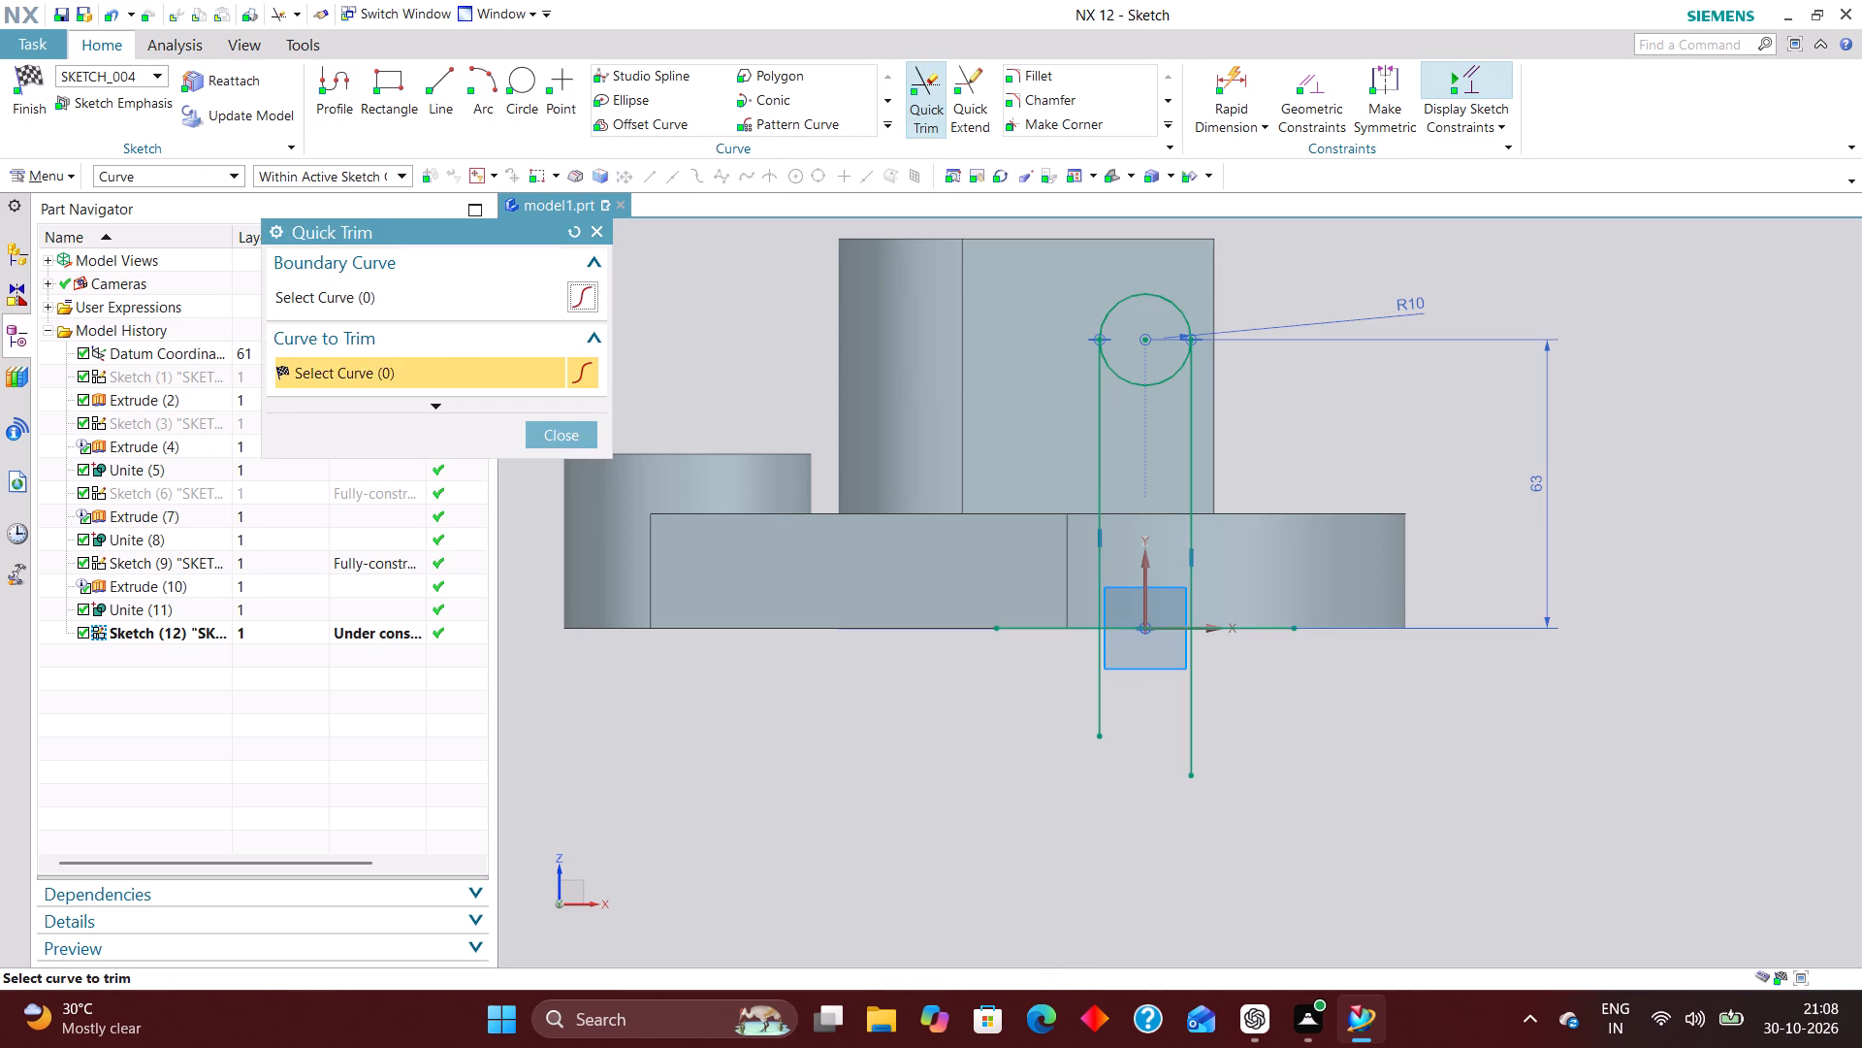
left_click(1019, 627)
left_click(1103, 719)
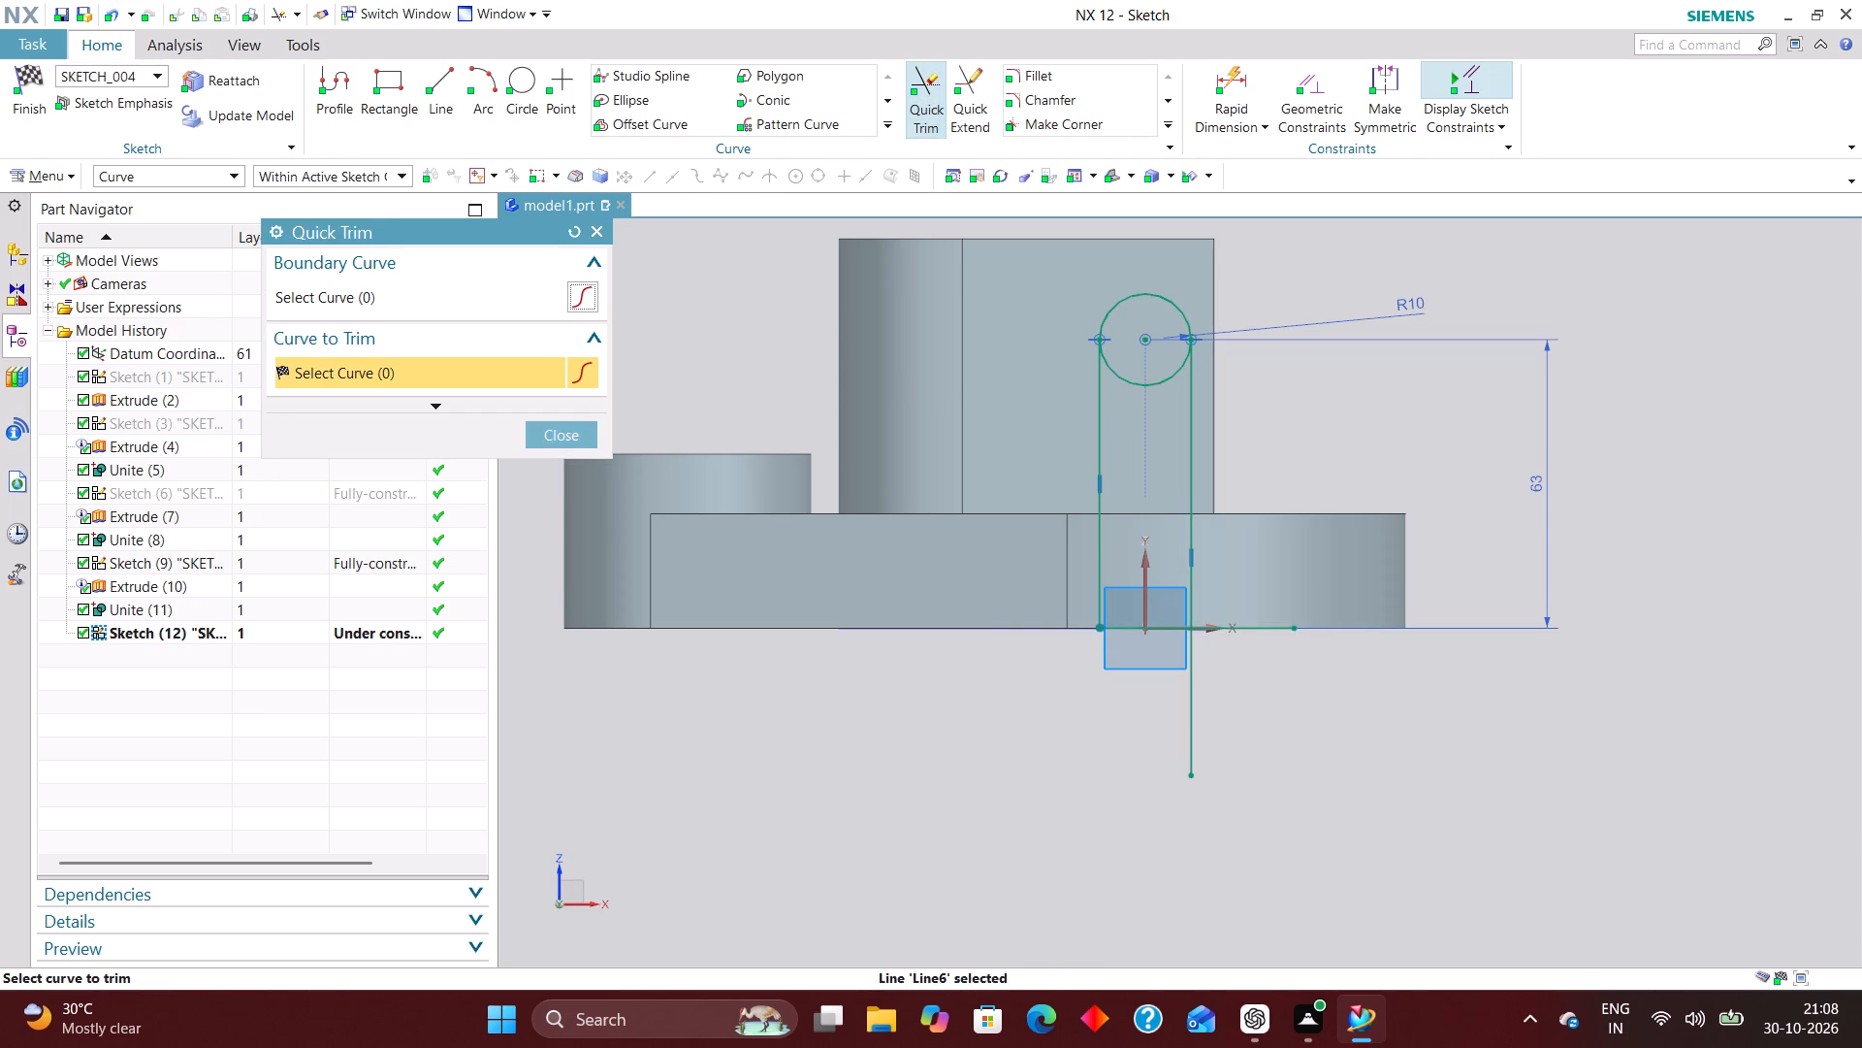
left_click(1191, 733)
left_click(1283, 624)
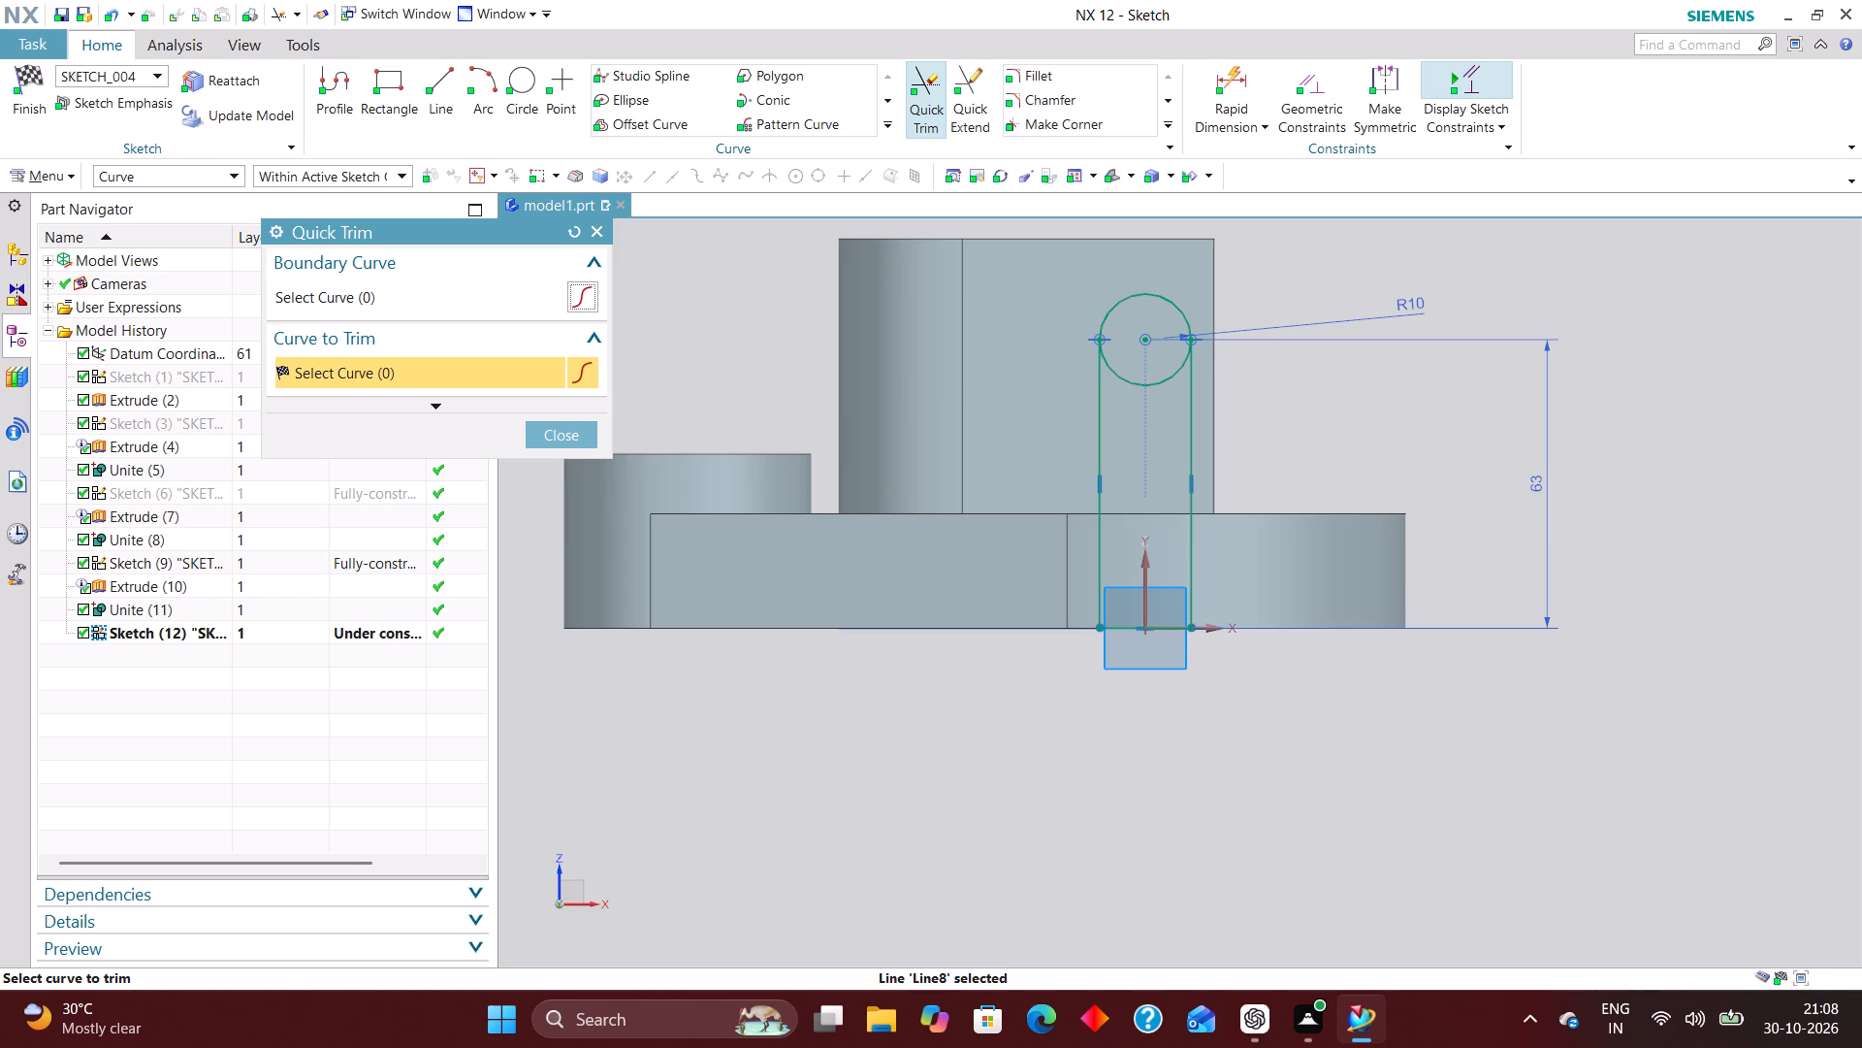
left_click(1170, 380)
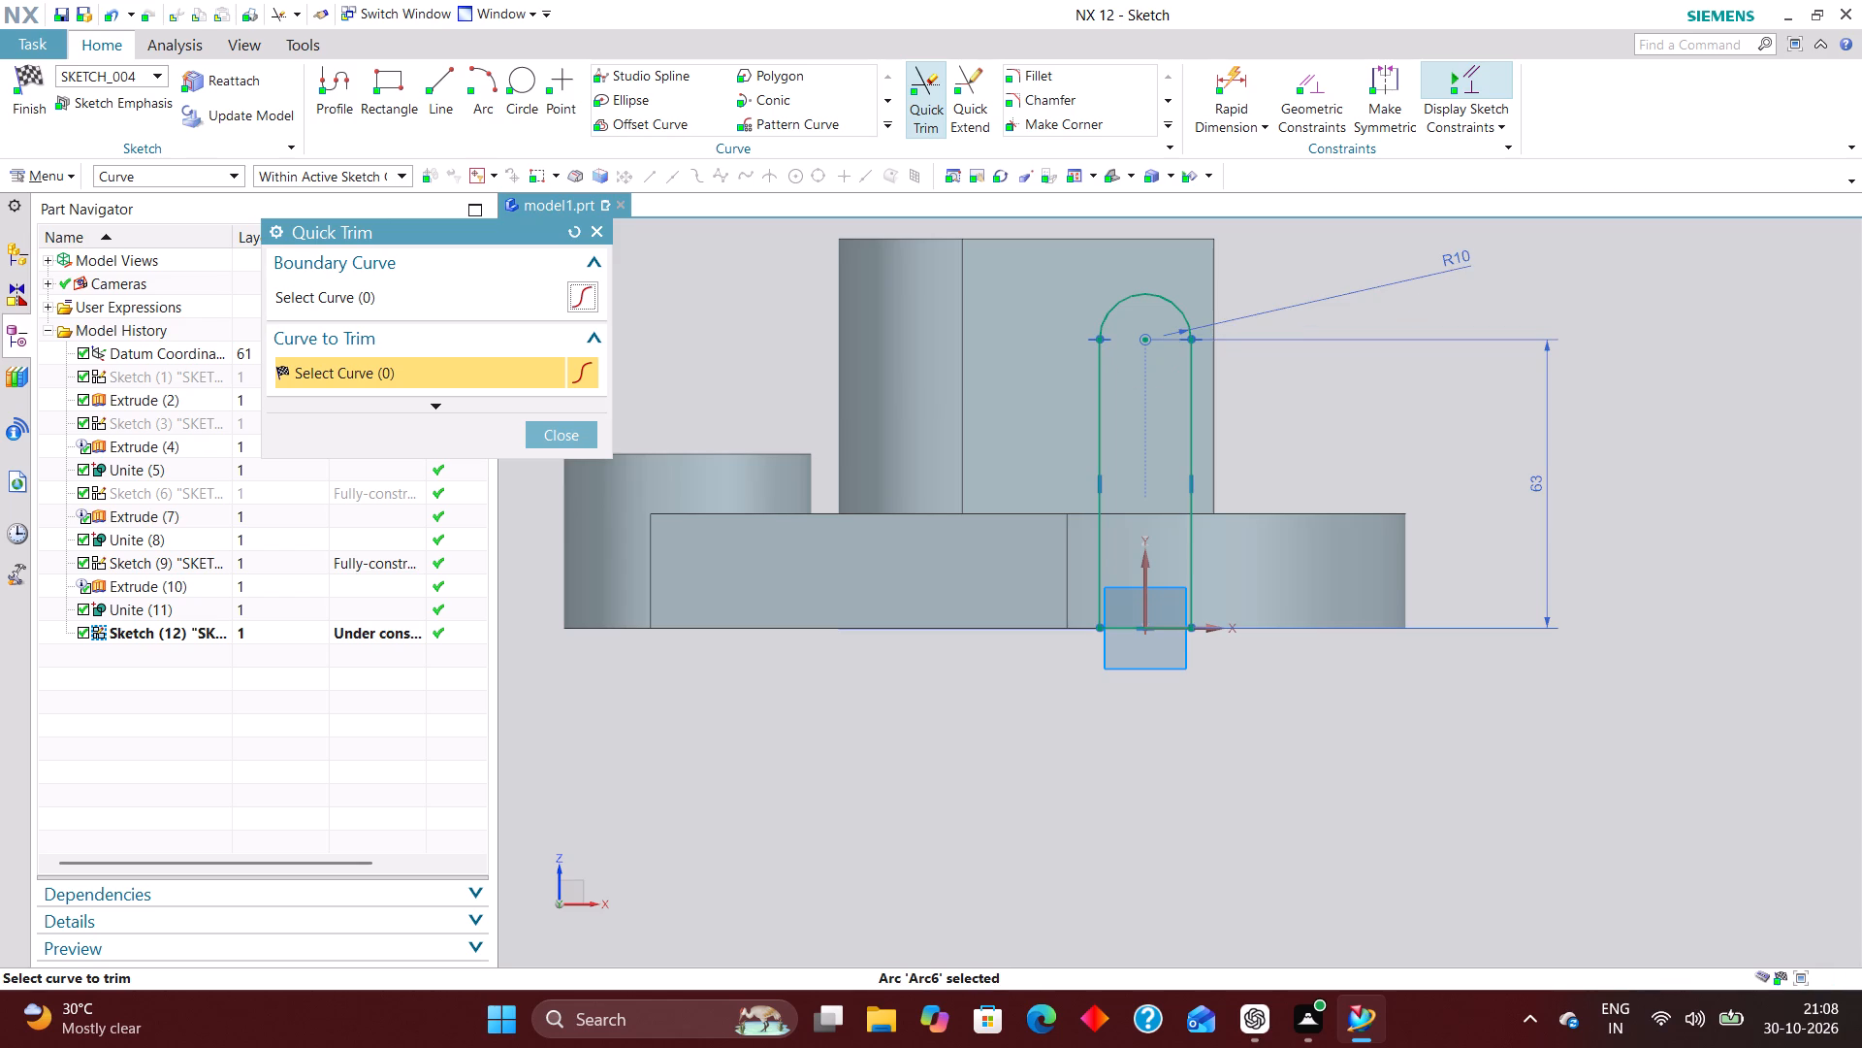
left_click(570, 438)
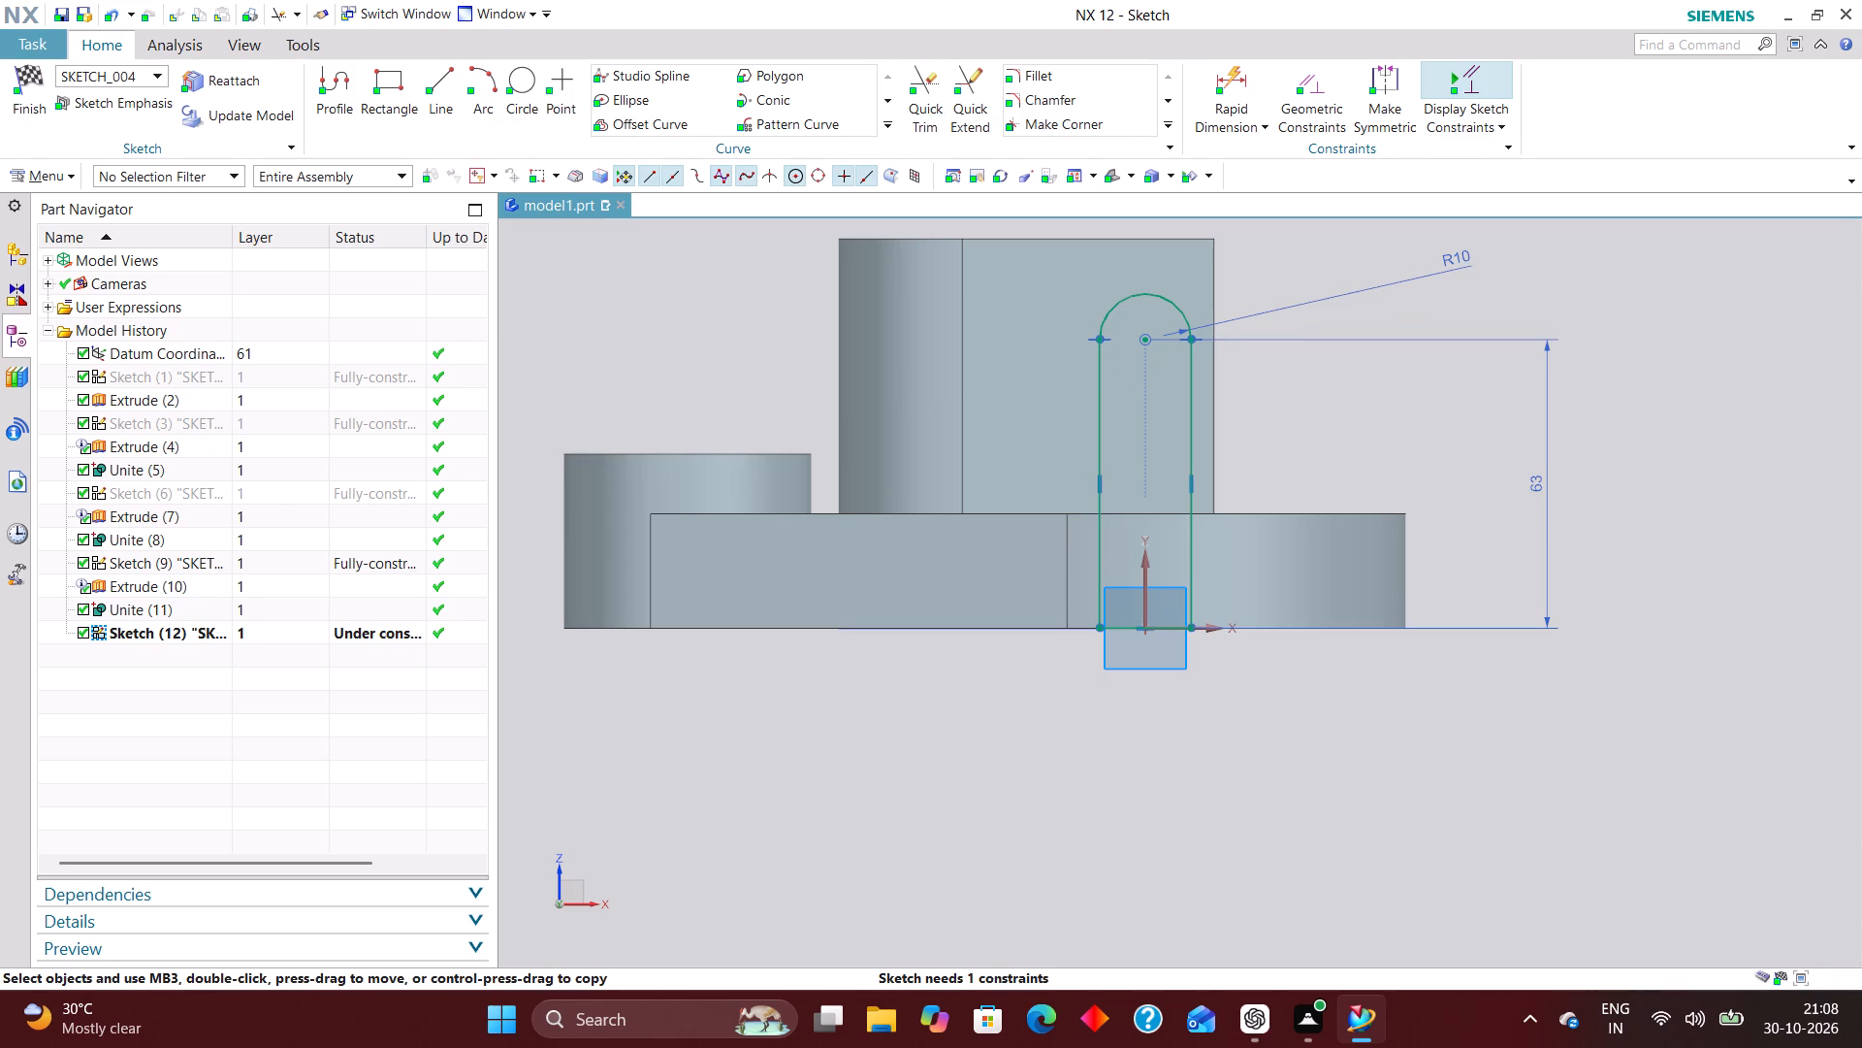
left_click(27, 76)
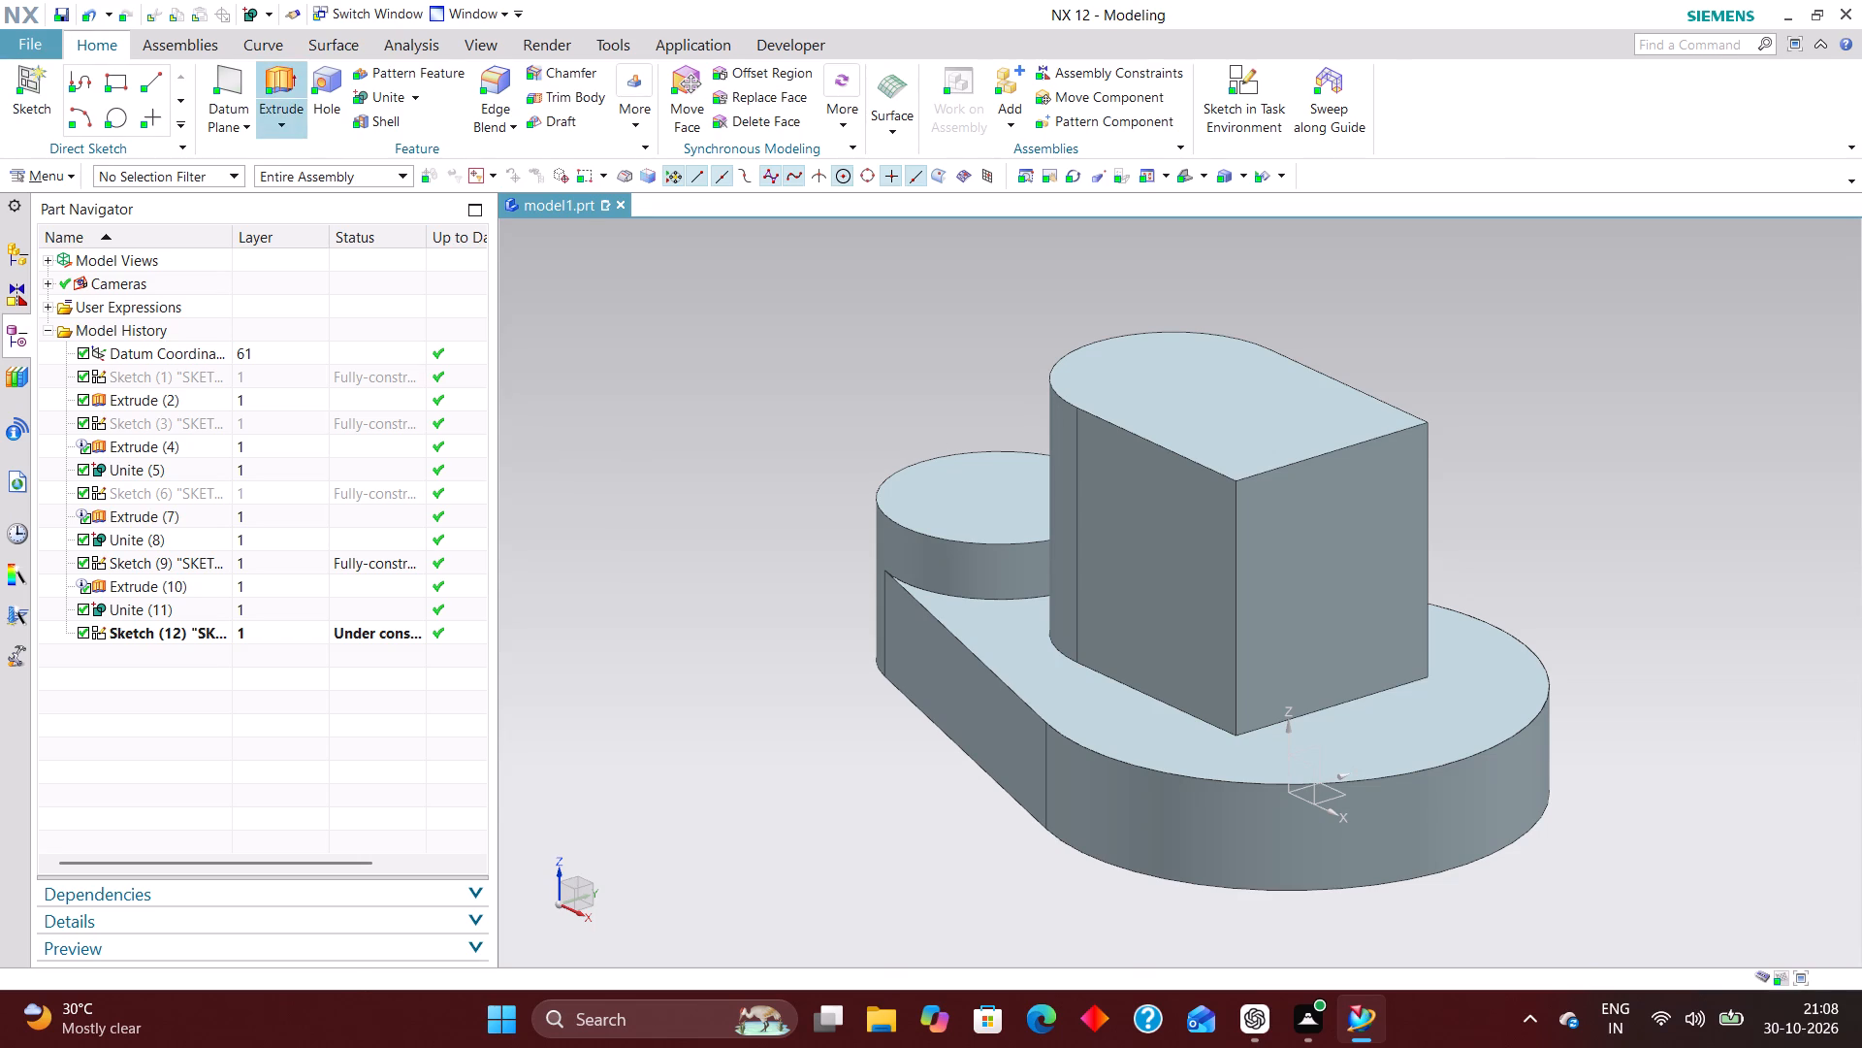
Extrude the round-topped slot profile toward negative Y, past the block's side face, with an end distance of 39 mm.
left_click(281, 80)
left_click(182, 631)
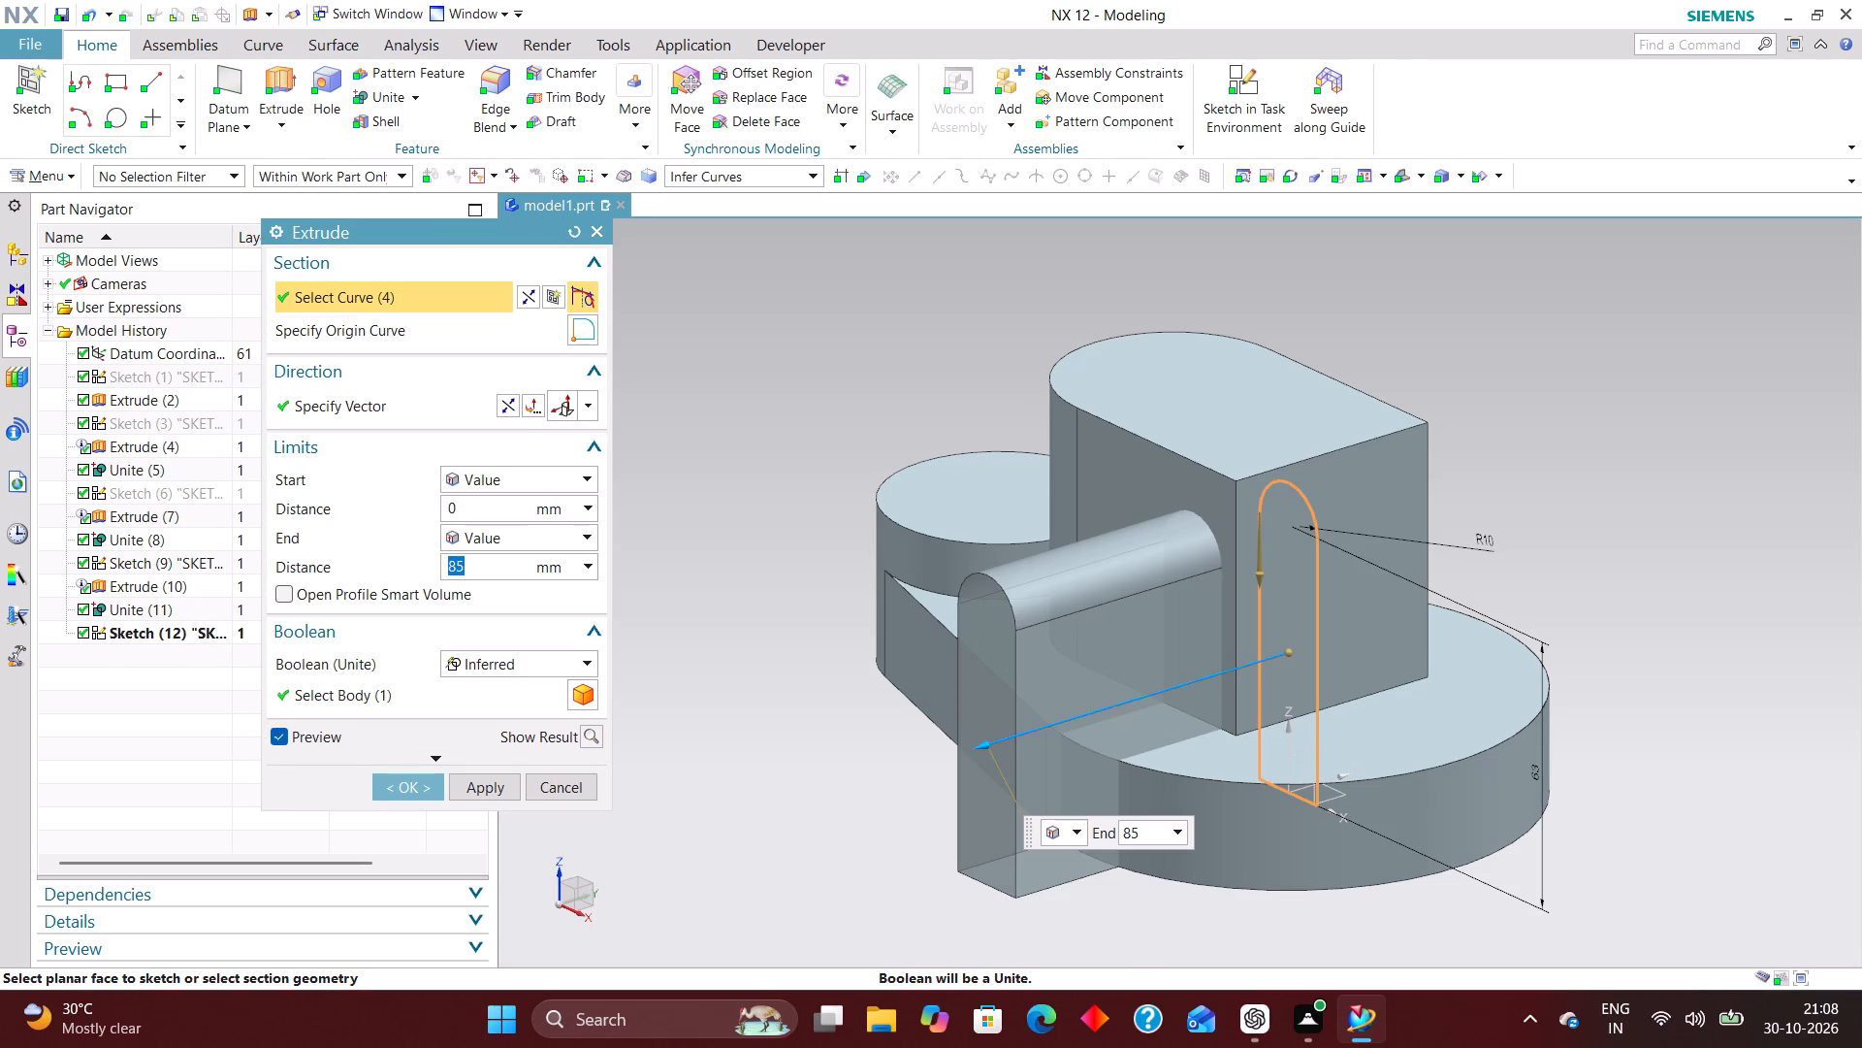
left_click(509, 402)
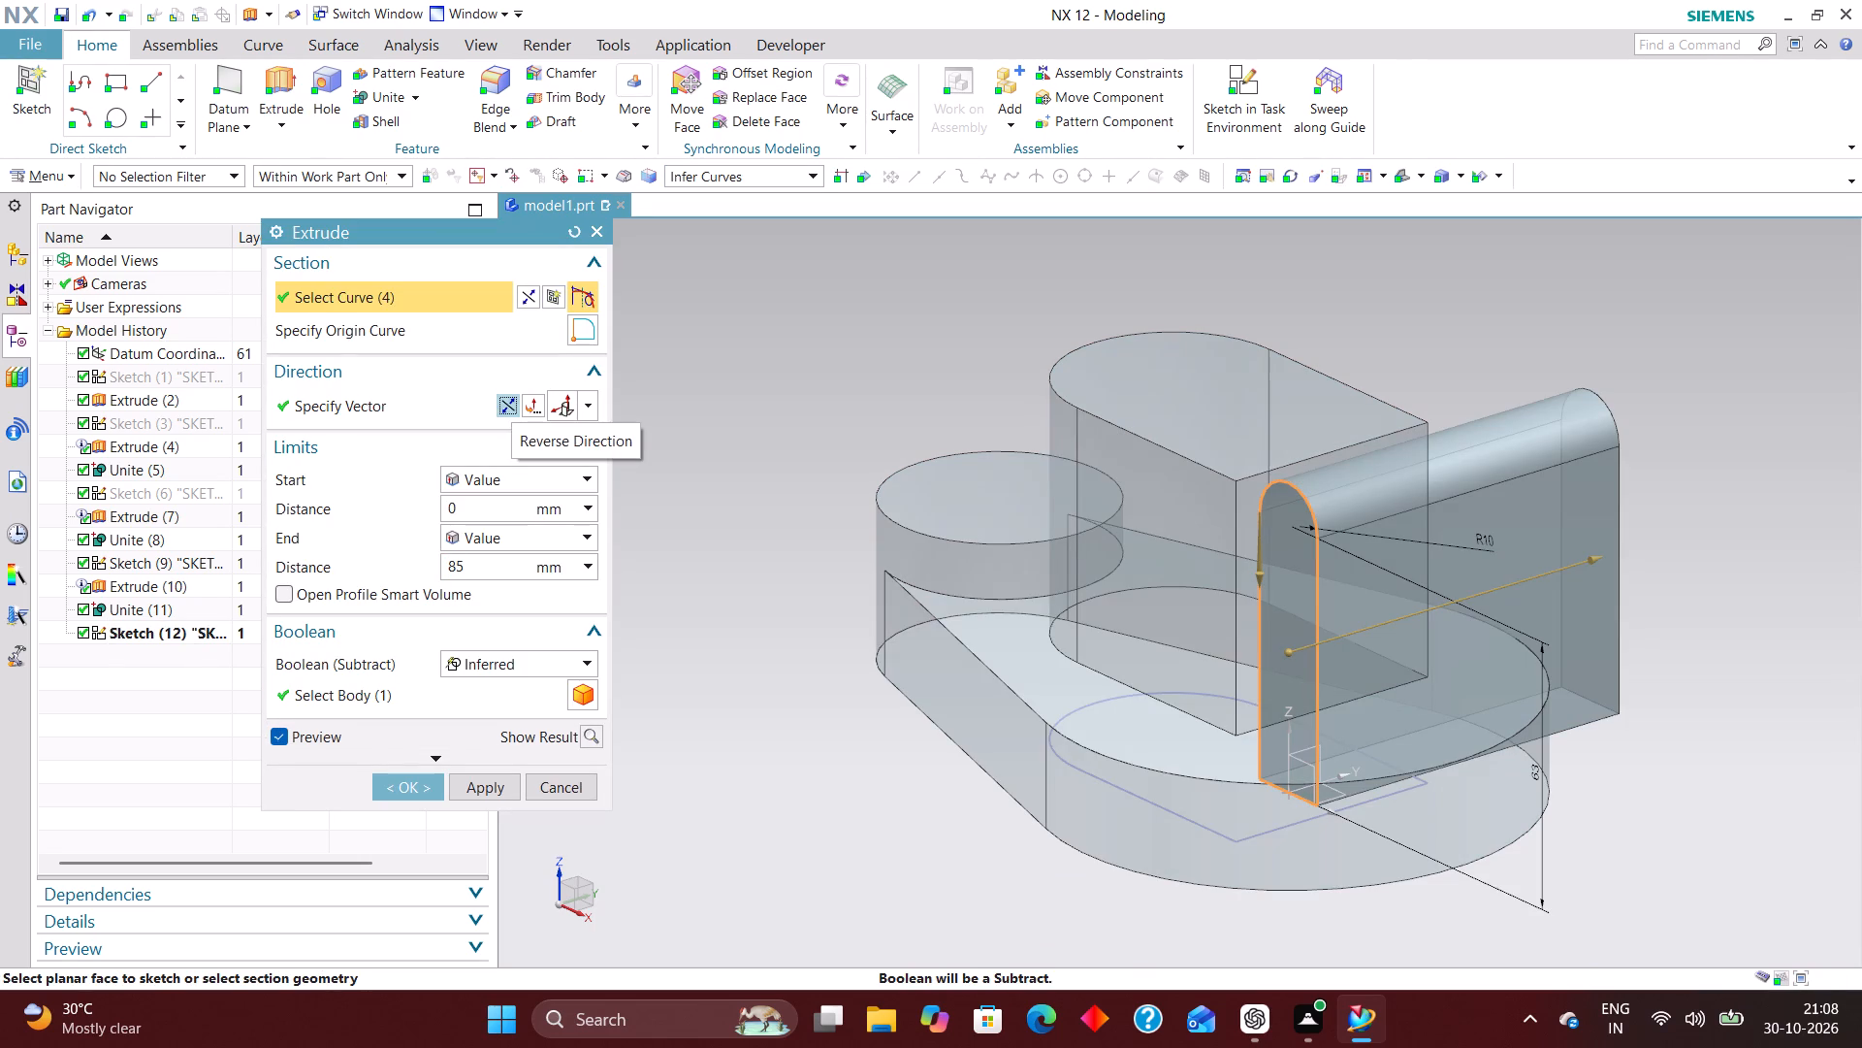
left_click(511, 415)
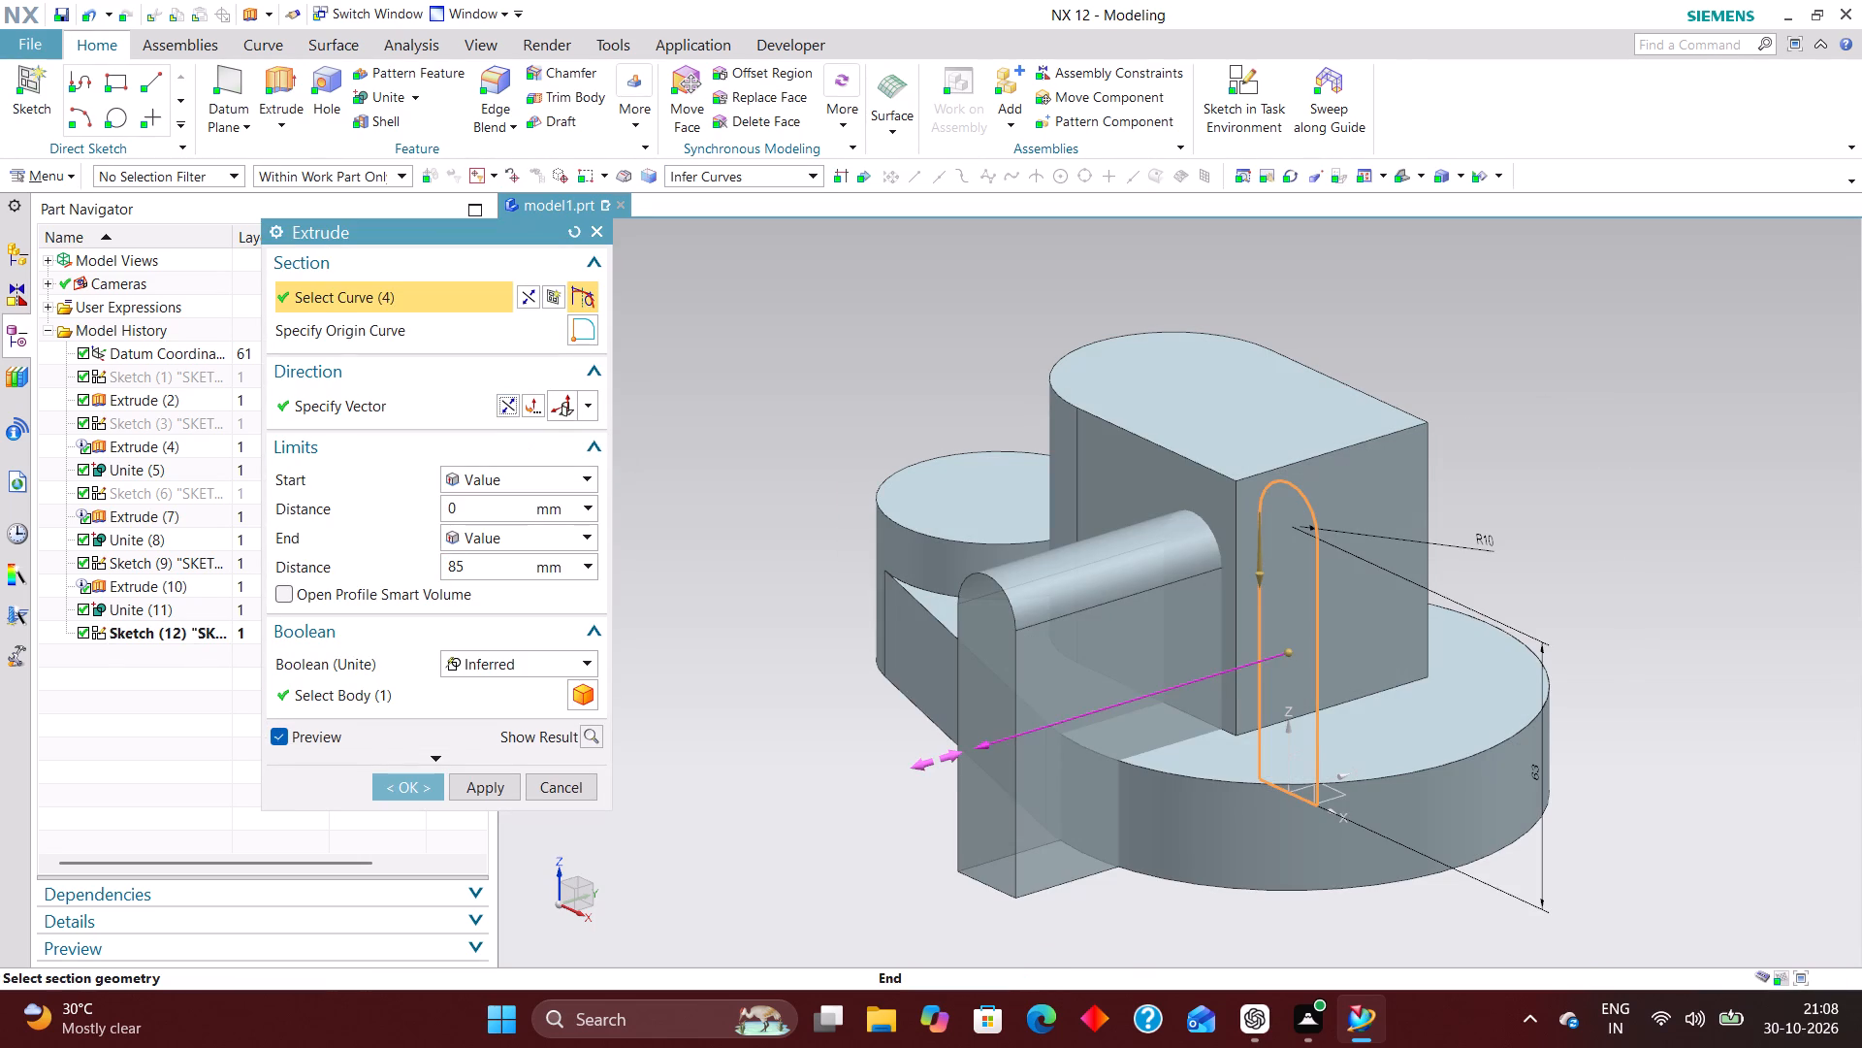
left_click_drag(977, 747, 1084, 696)
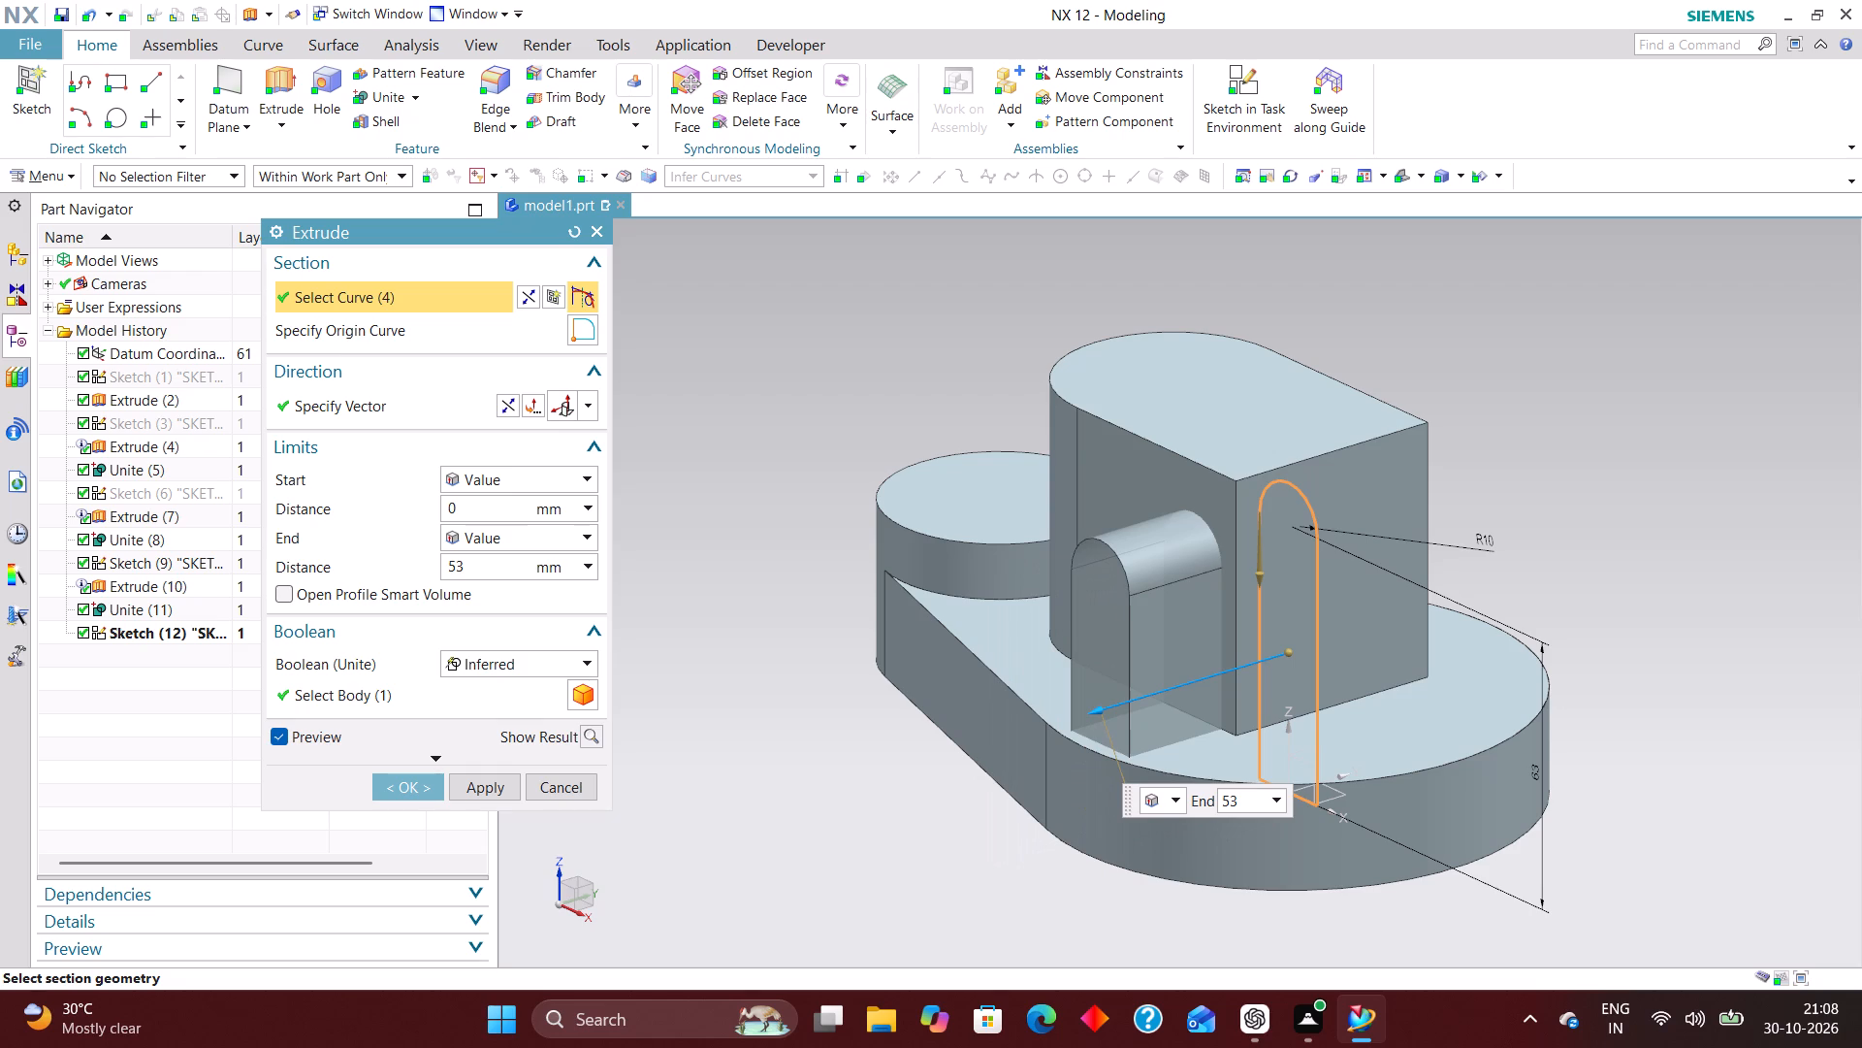
left_click_drag(1084, 696, 1085, 696)
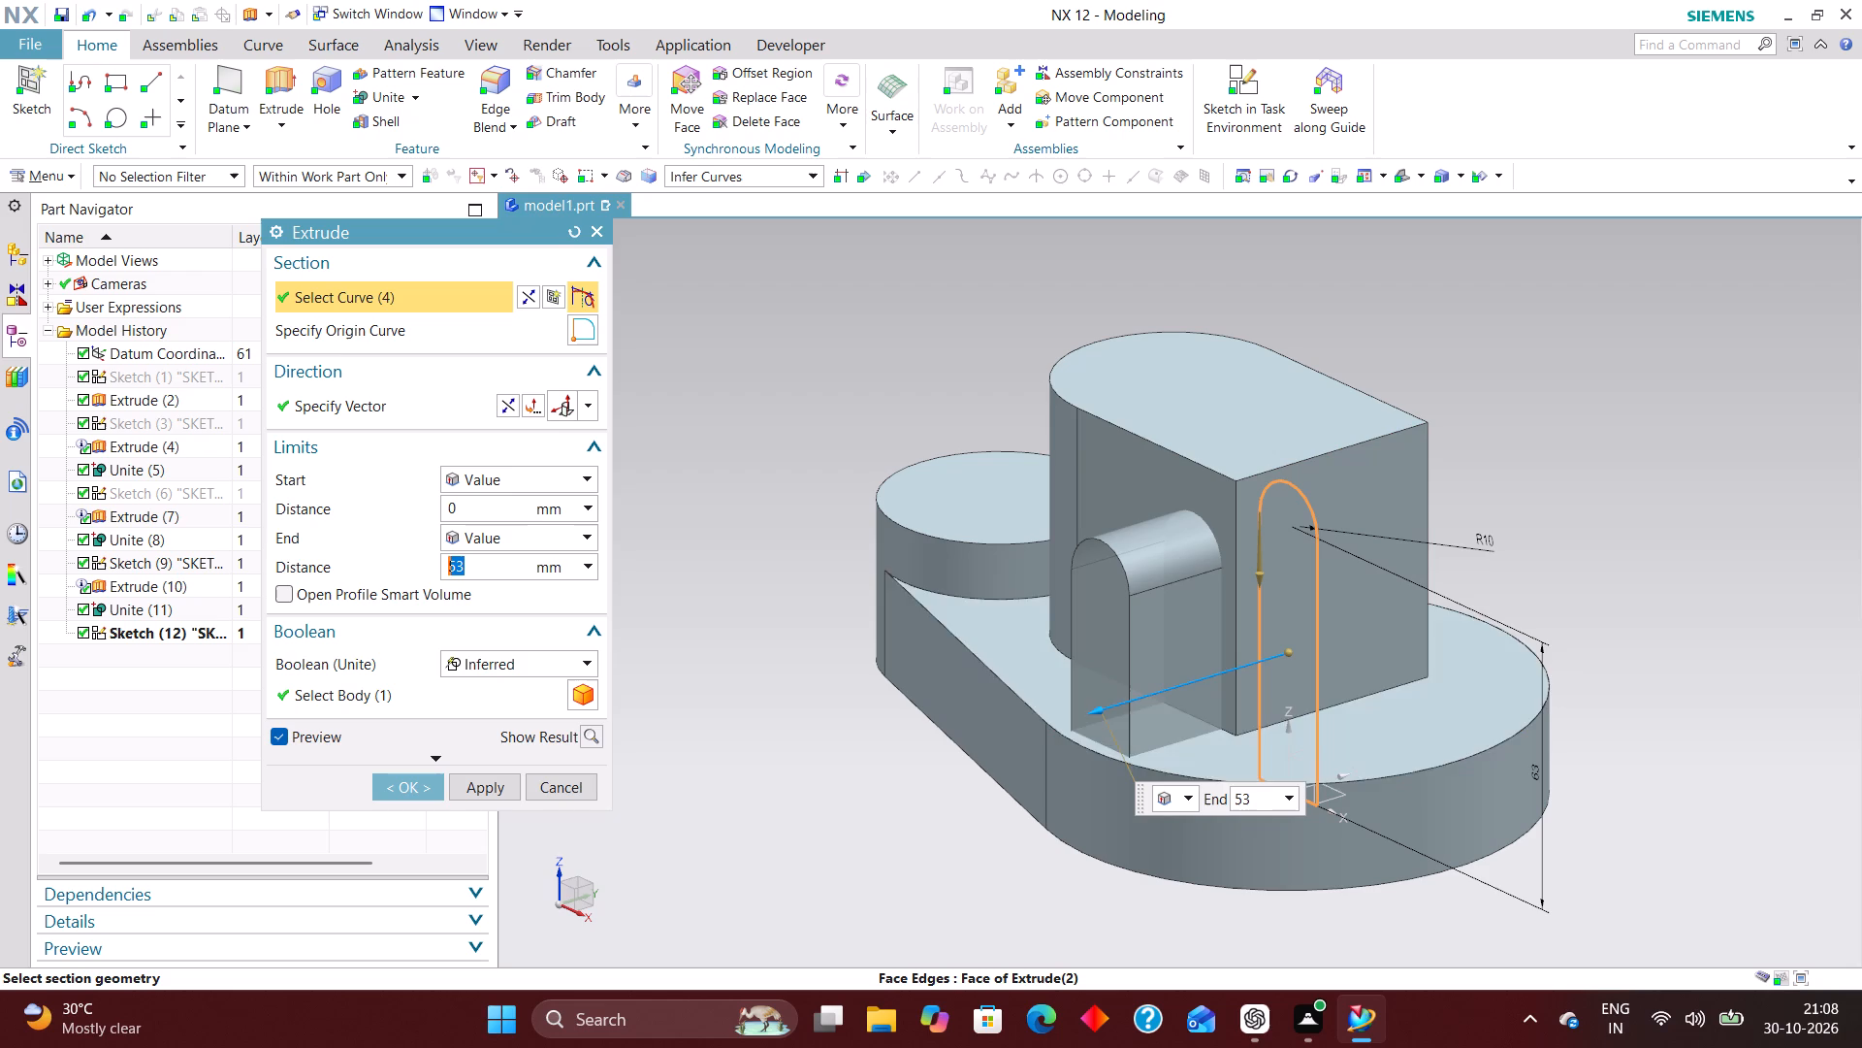
middle_click_drag(1552, 591, 1487, 587)
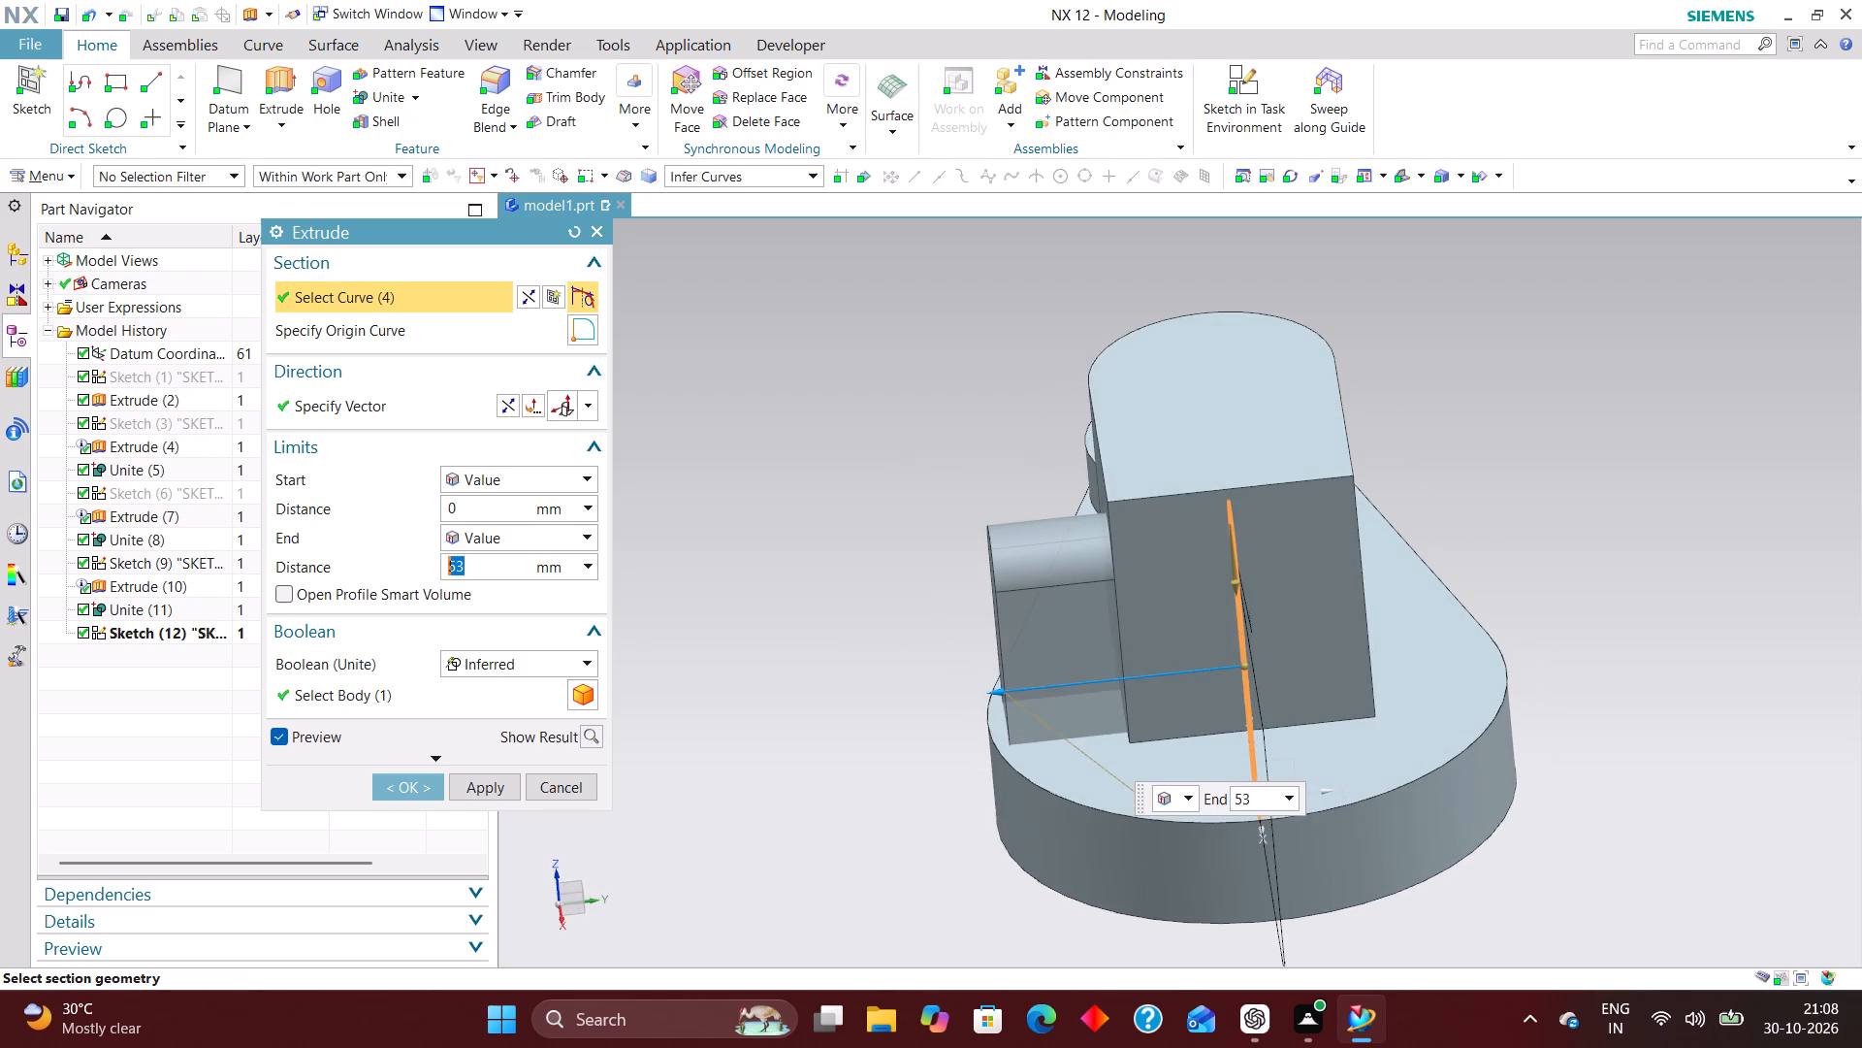
right_click_drag(1613, 514, 1332, 528)
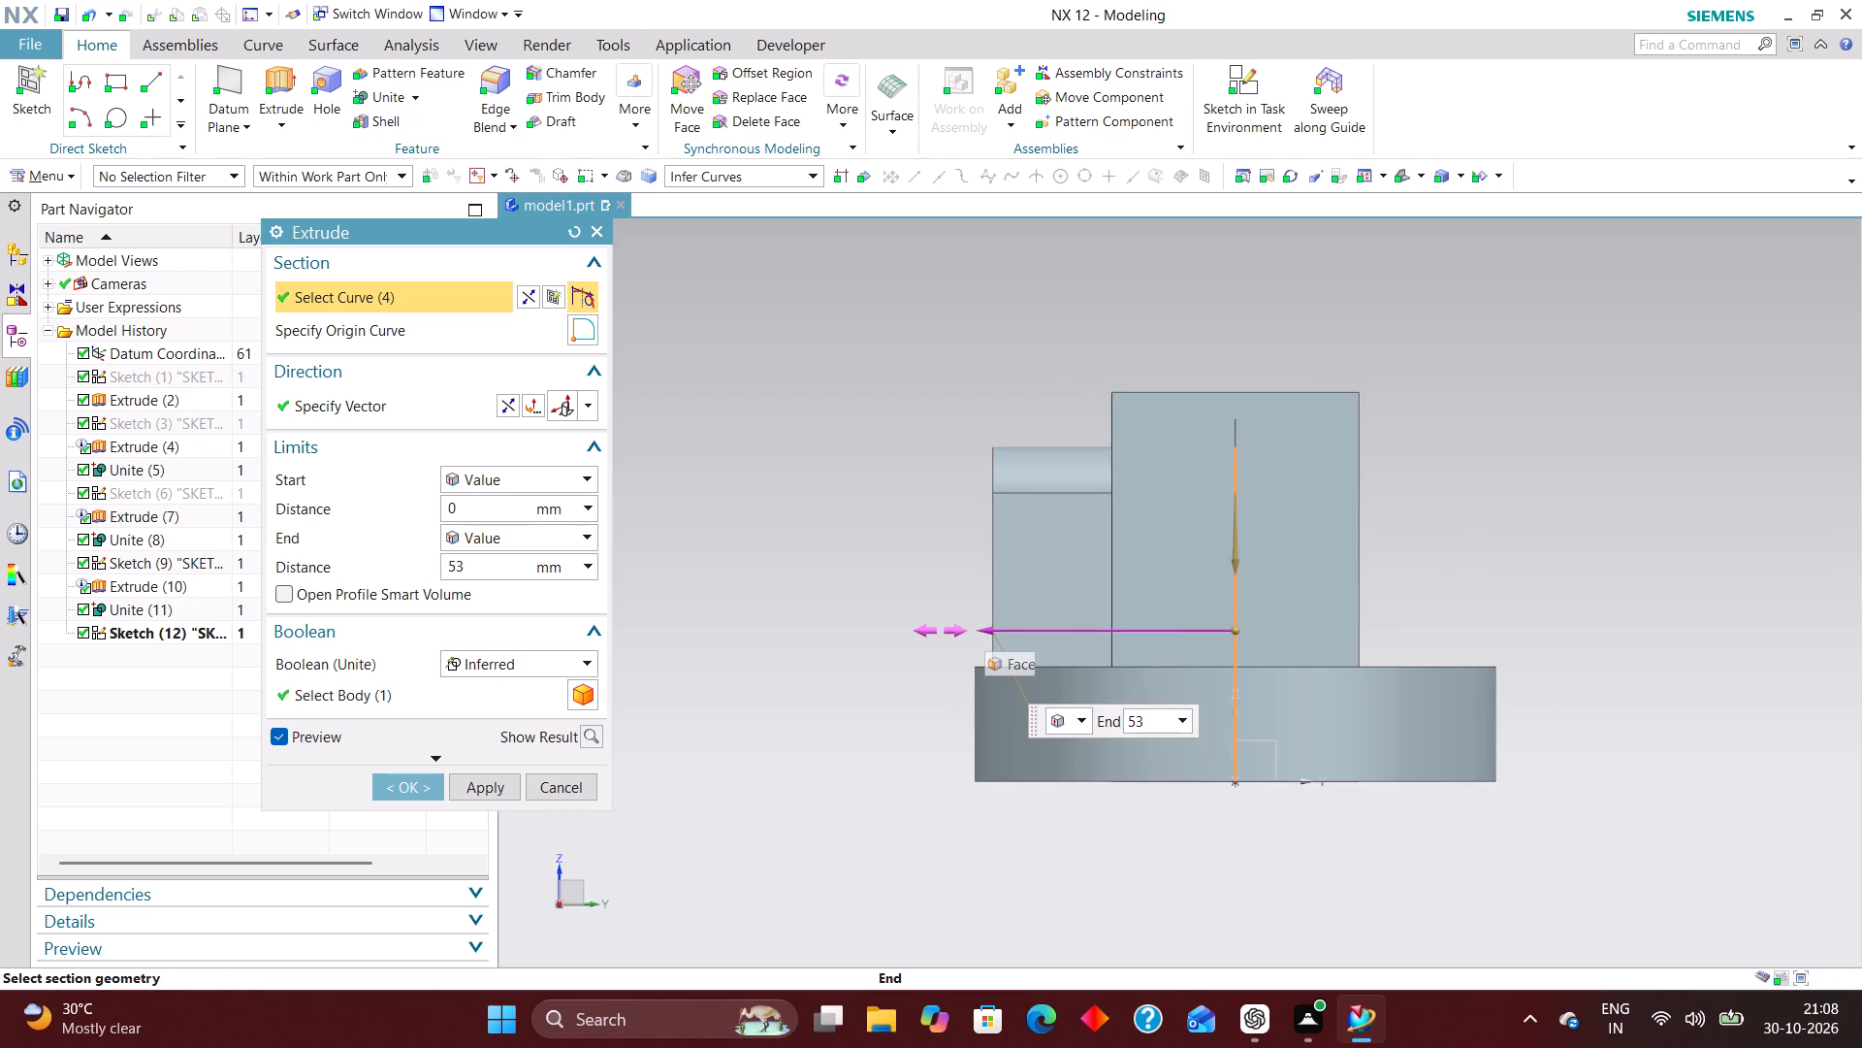
left_click_drag(984, 635, 971, 636)
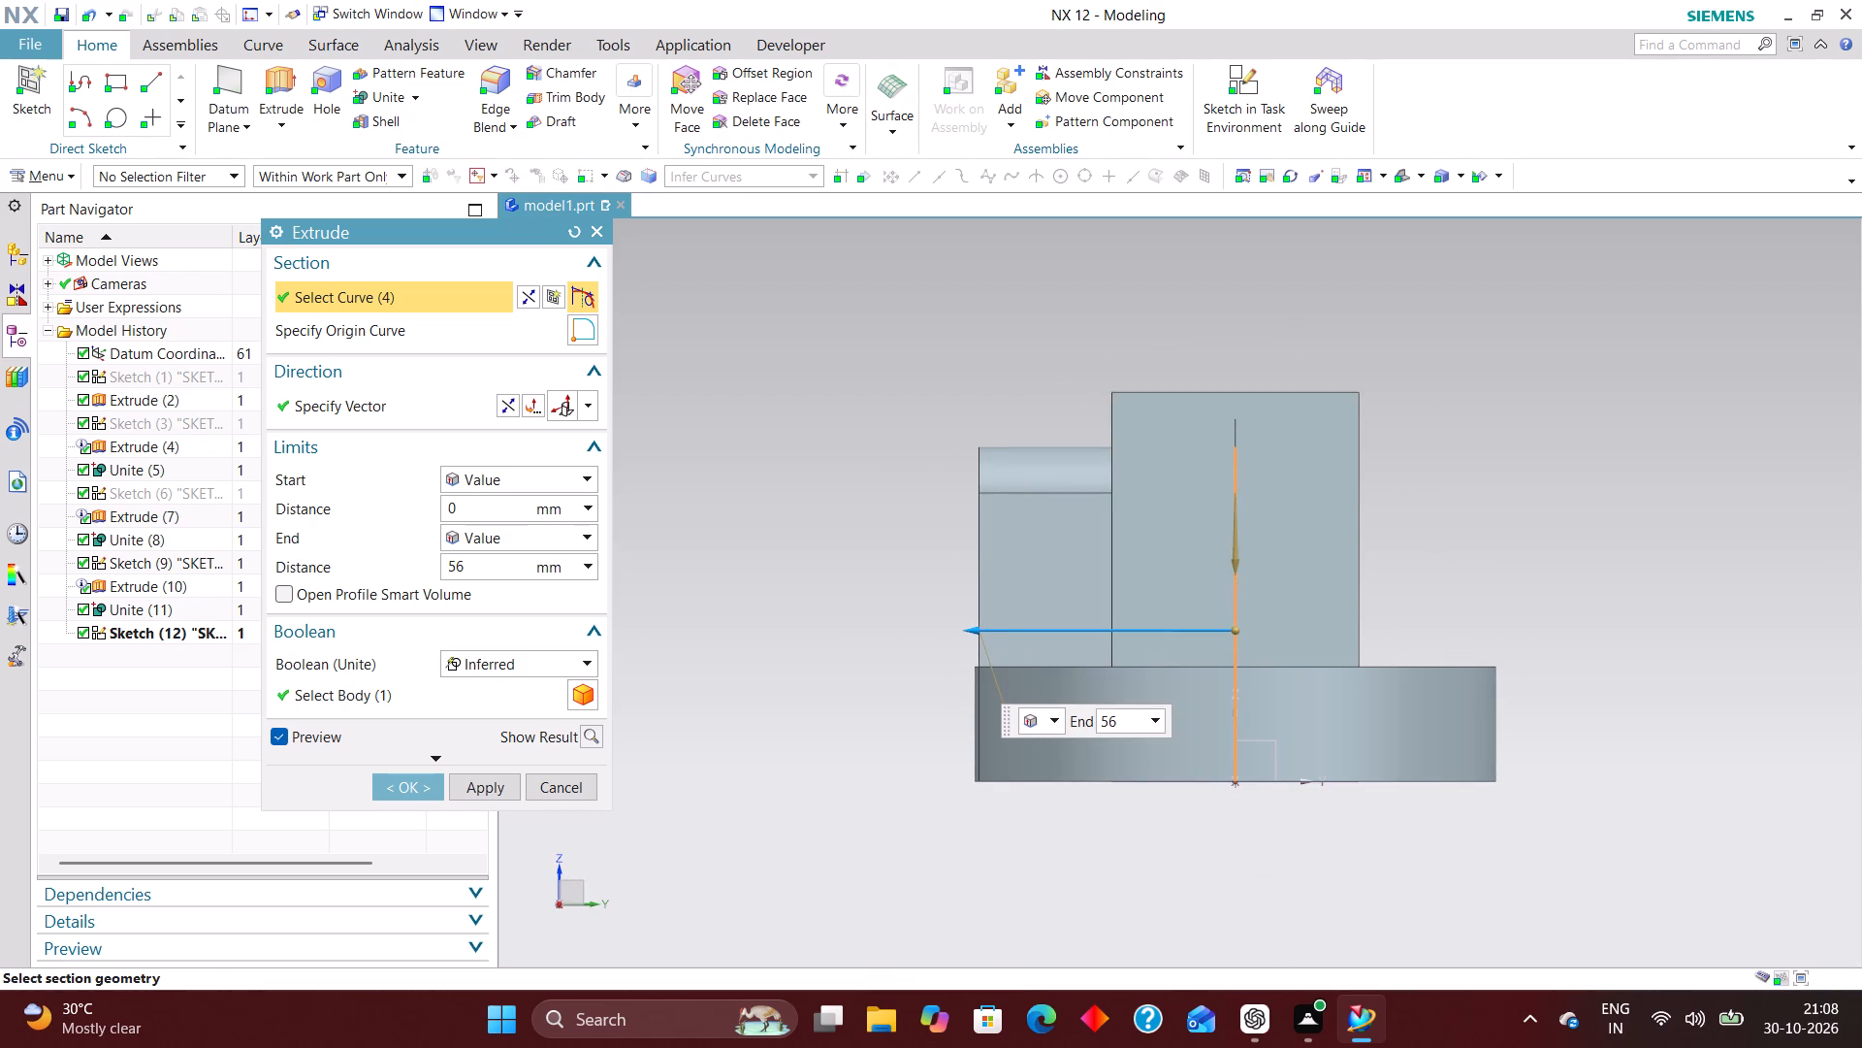
left_click_drag(971, 636, 970, 637)
left_click_drag(970, 637, 968, 637)
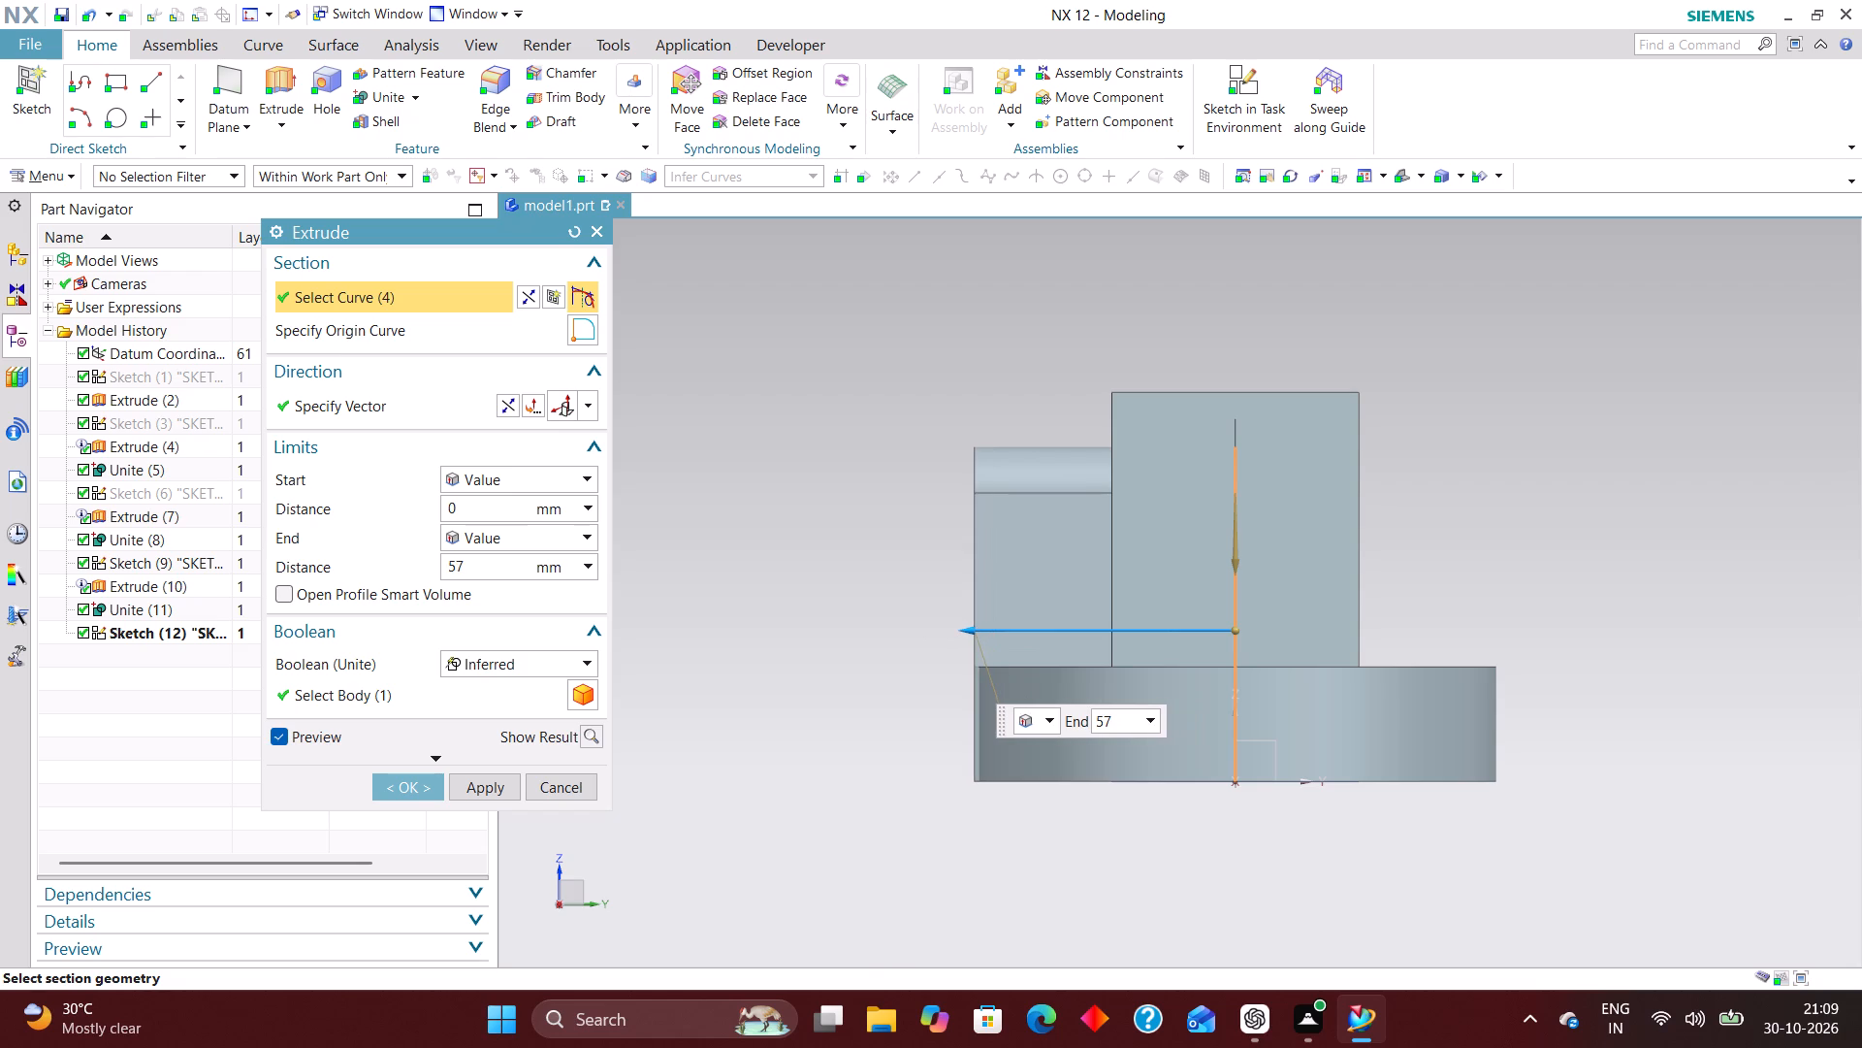
left_click_drag(968, 637, 981, 639)
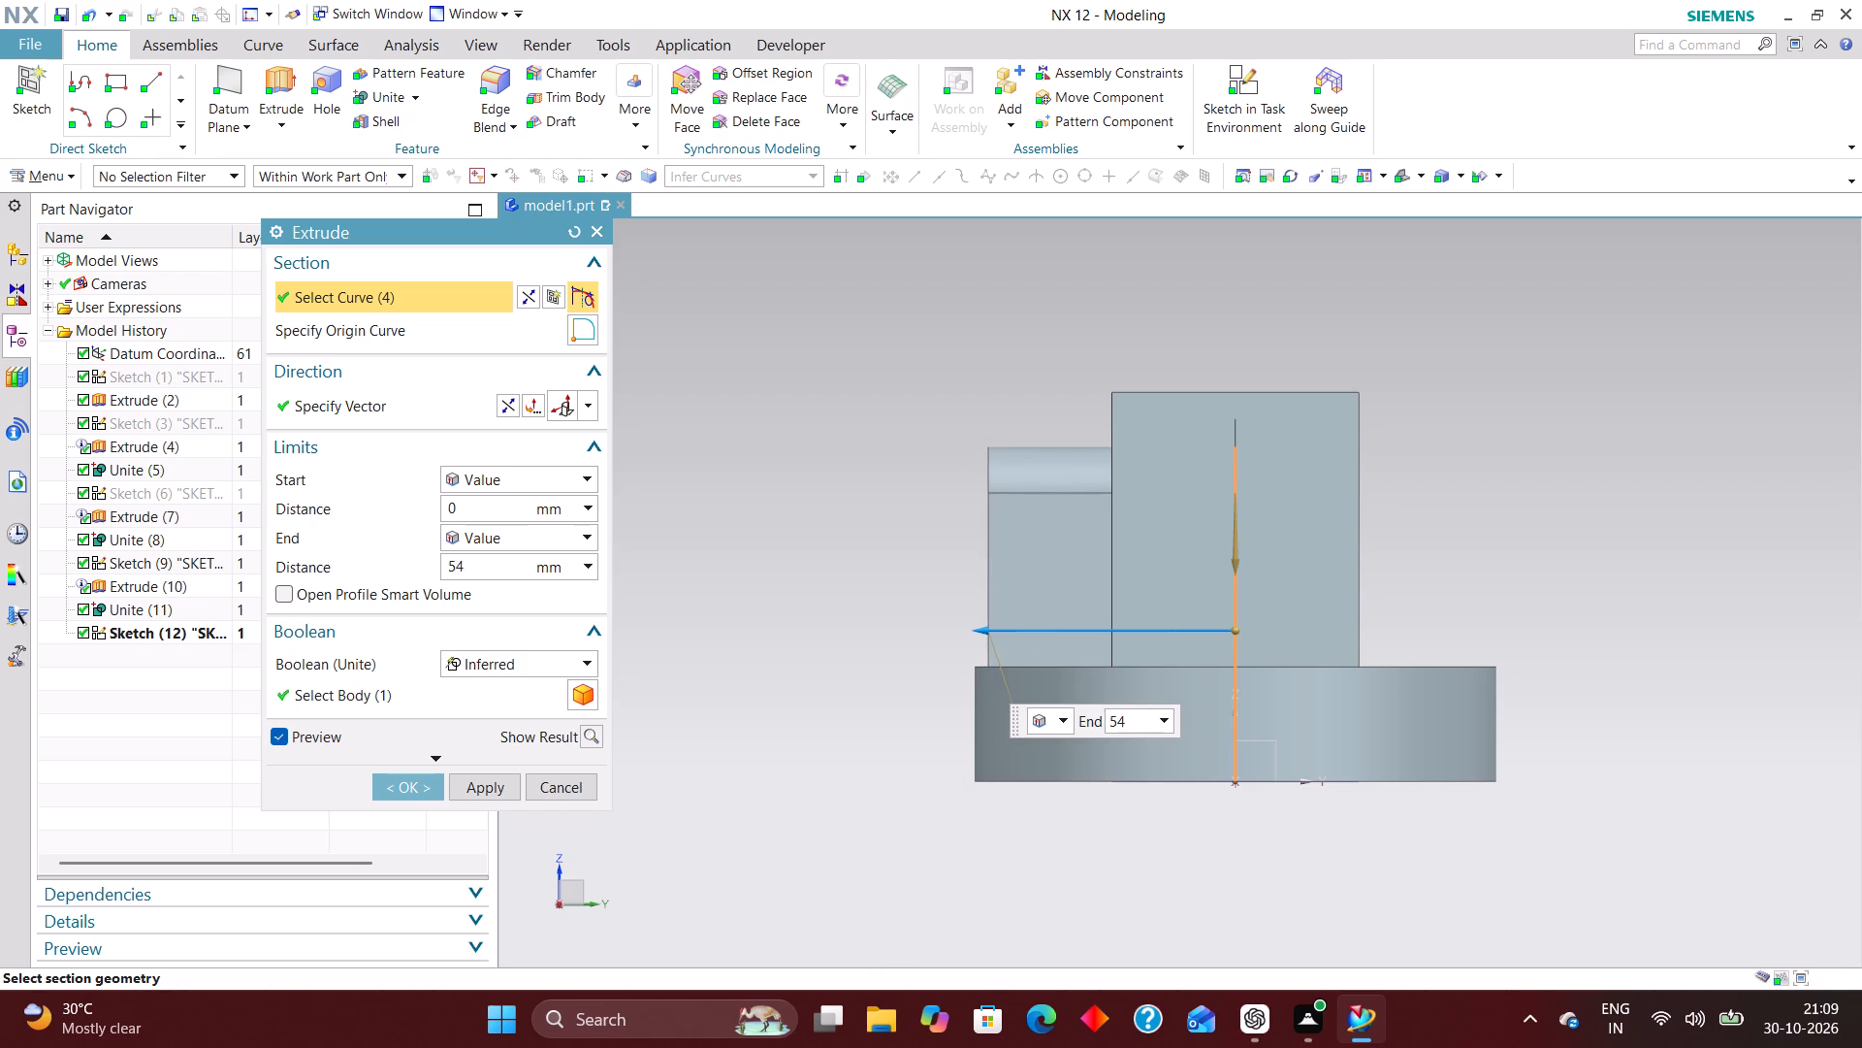
left_click_drag(981, 639, 968, 638)
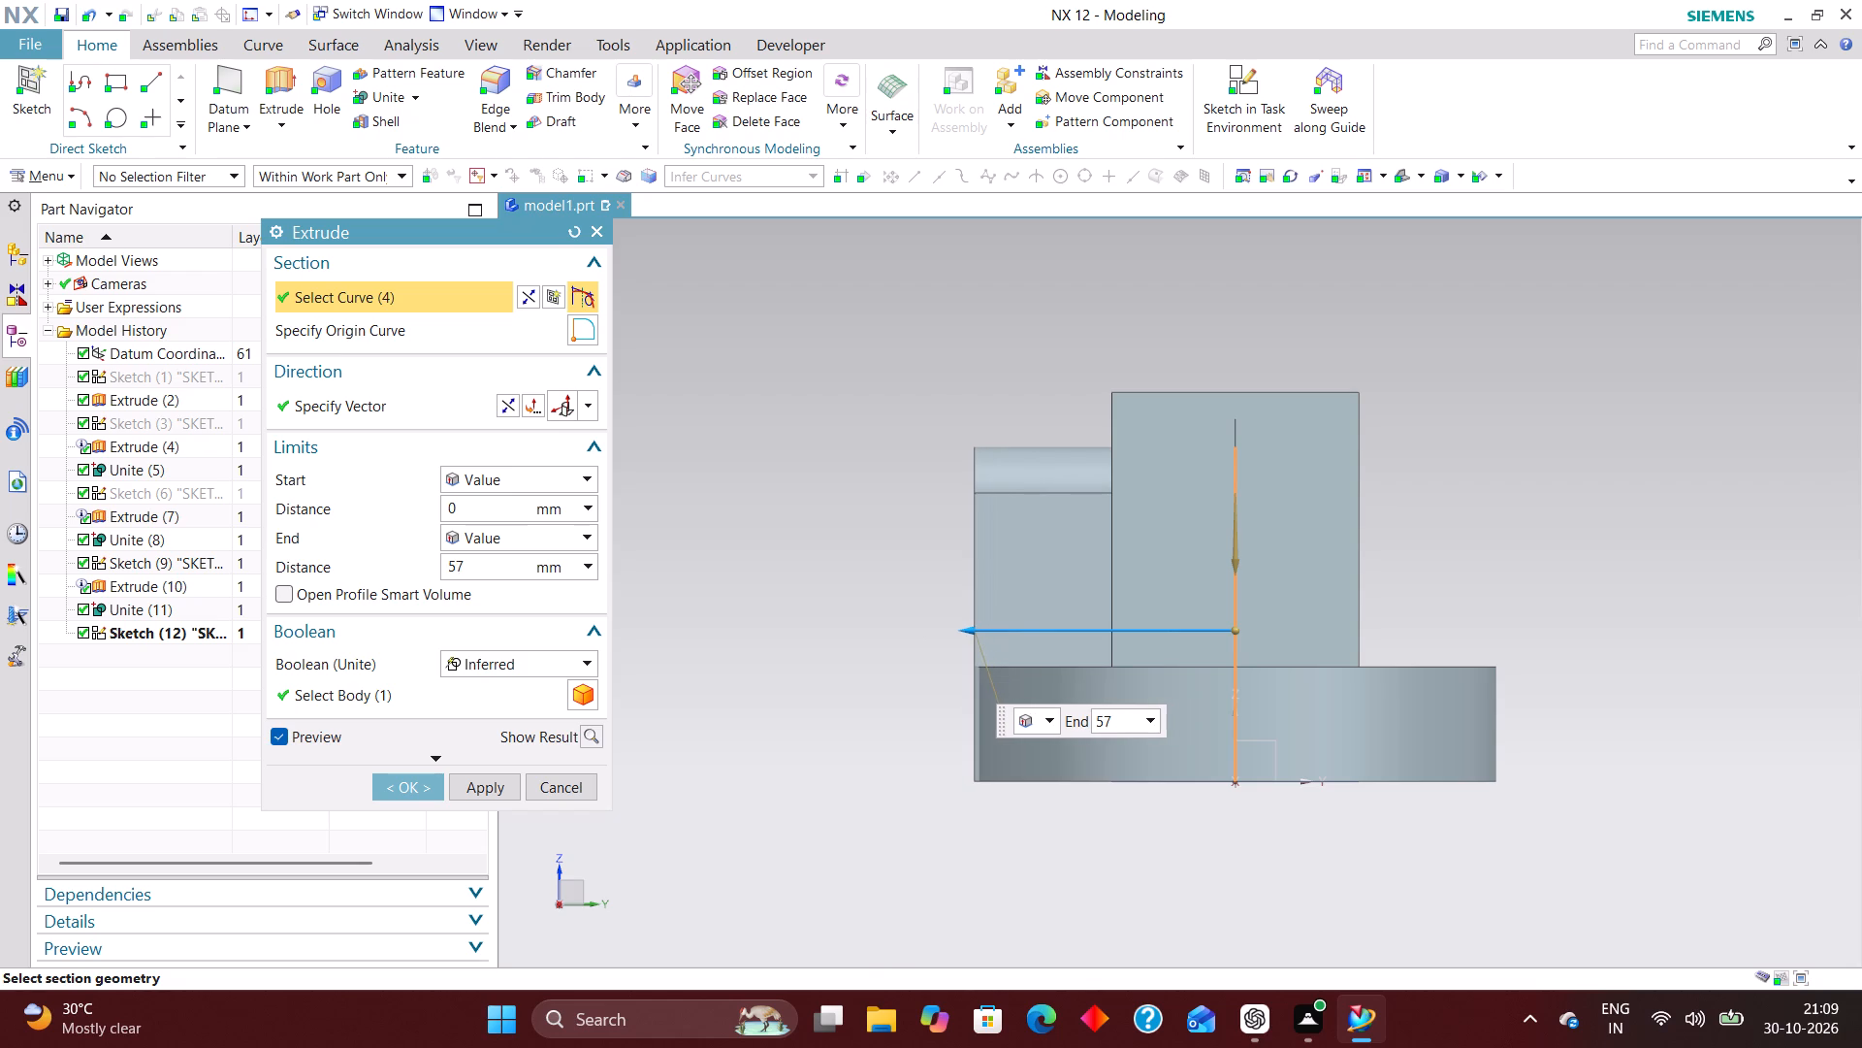
left_click_drag(968, 638, 1006, 645)
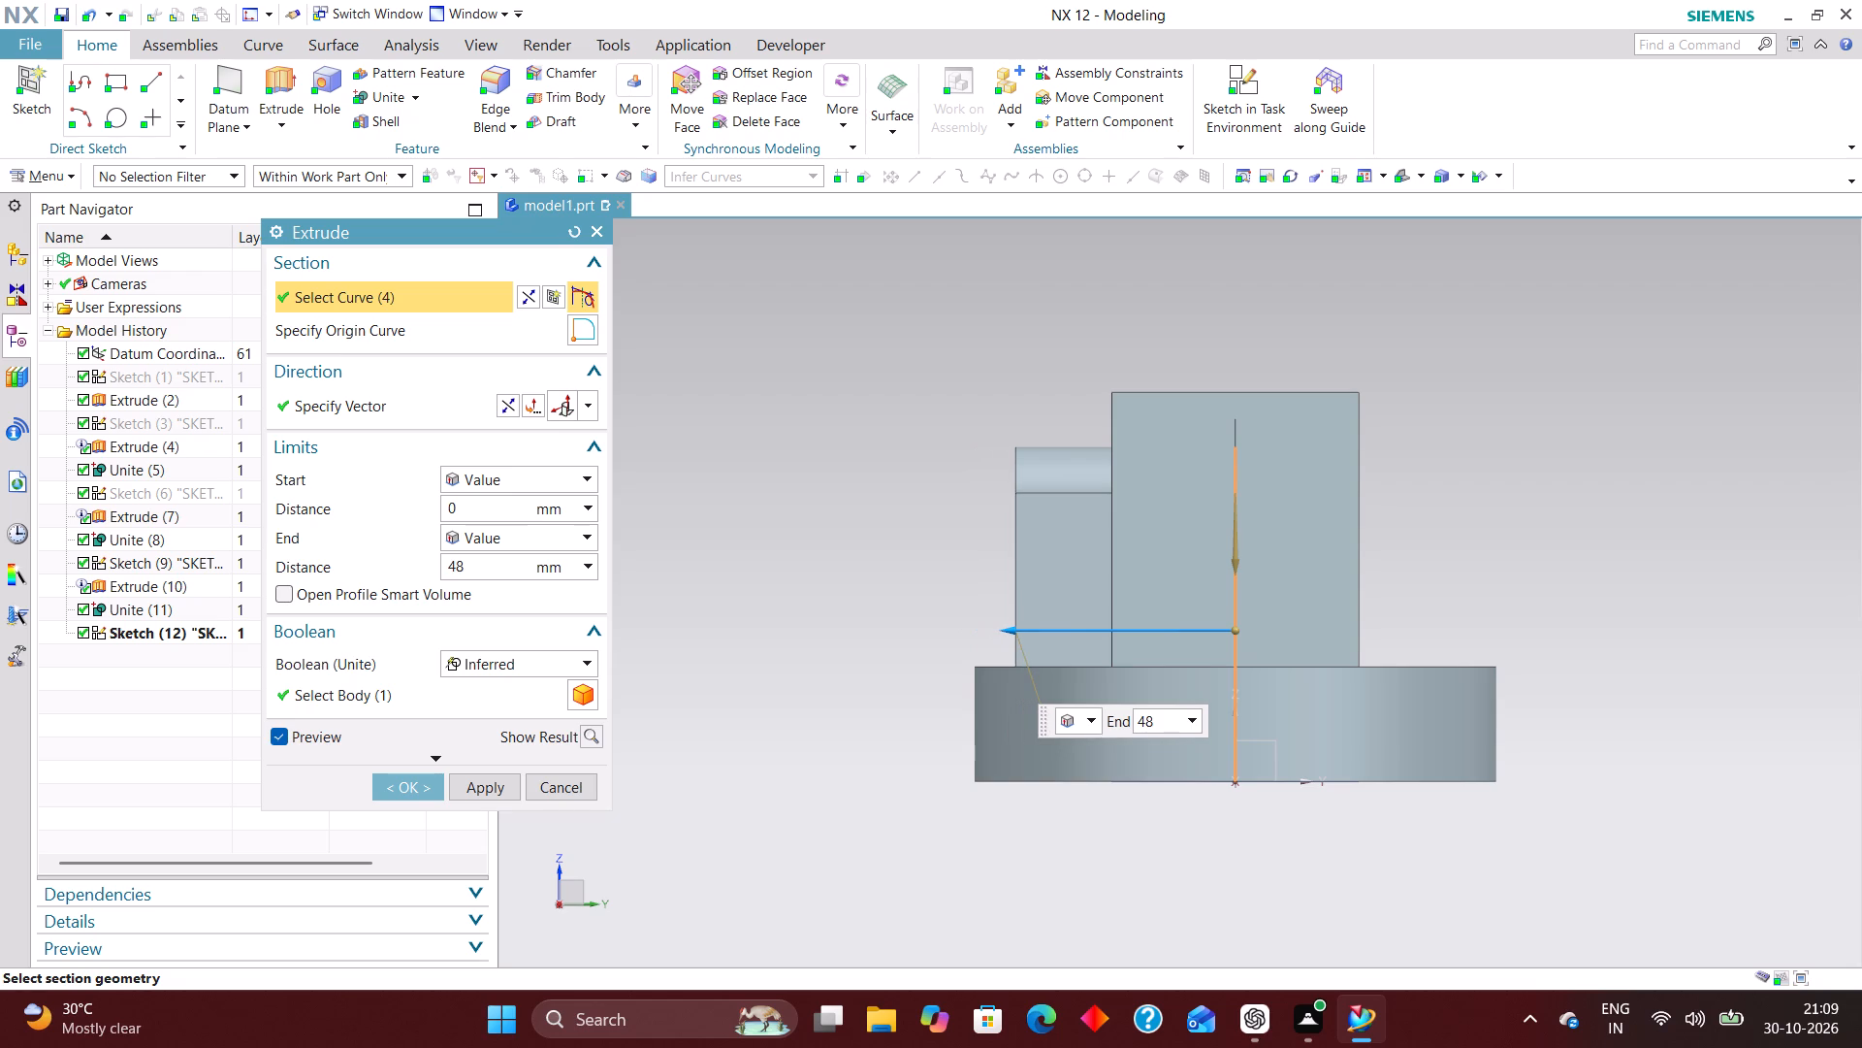
left_click_drag(1006, 645, 1005, 645)
left_click_drag(1005, 645, 1058, 654)
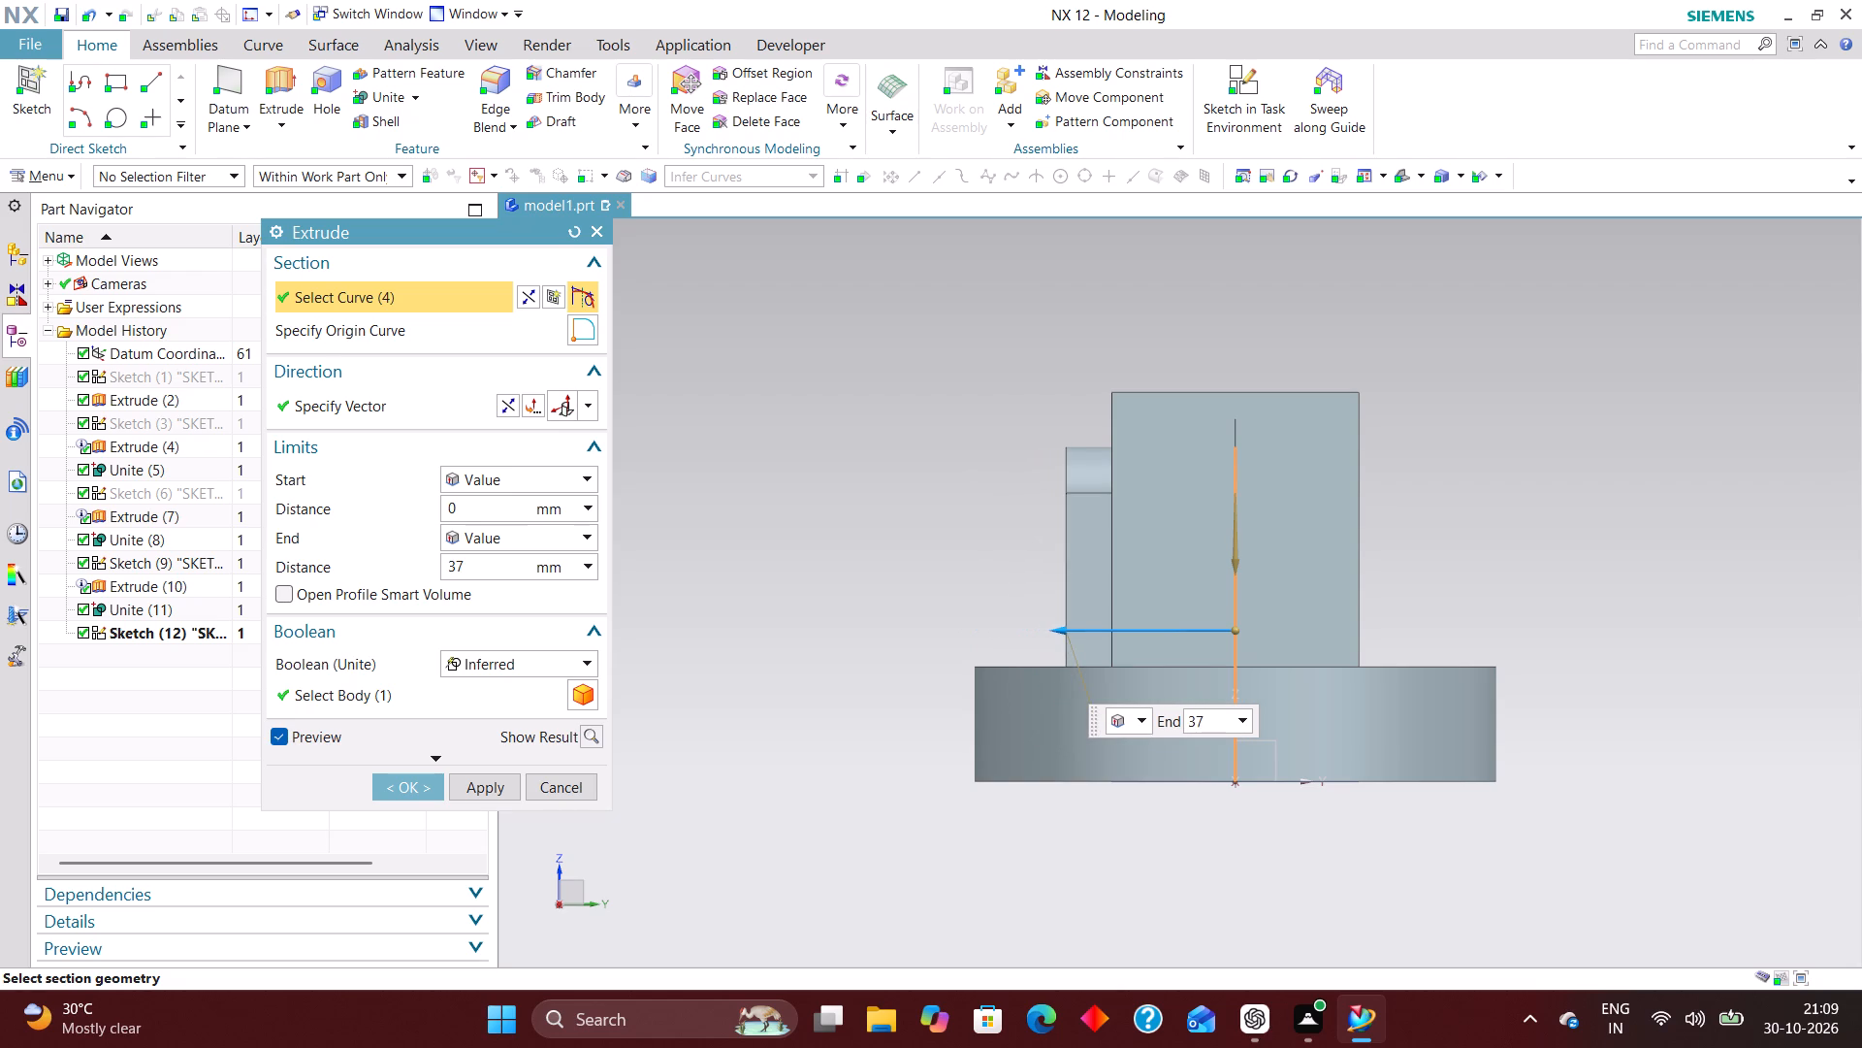
left_click_drag(1058, 654, 1048, 655)
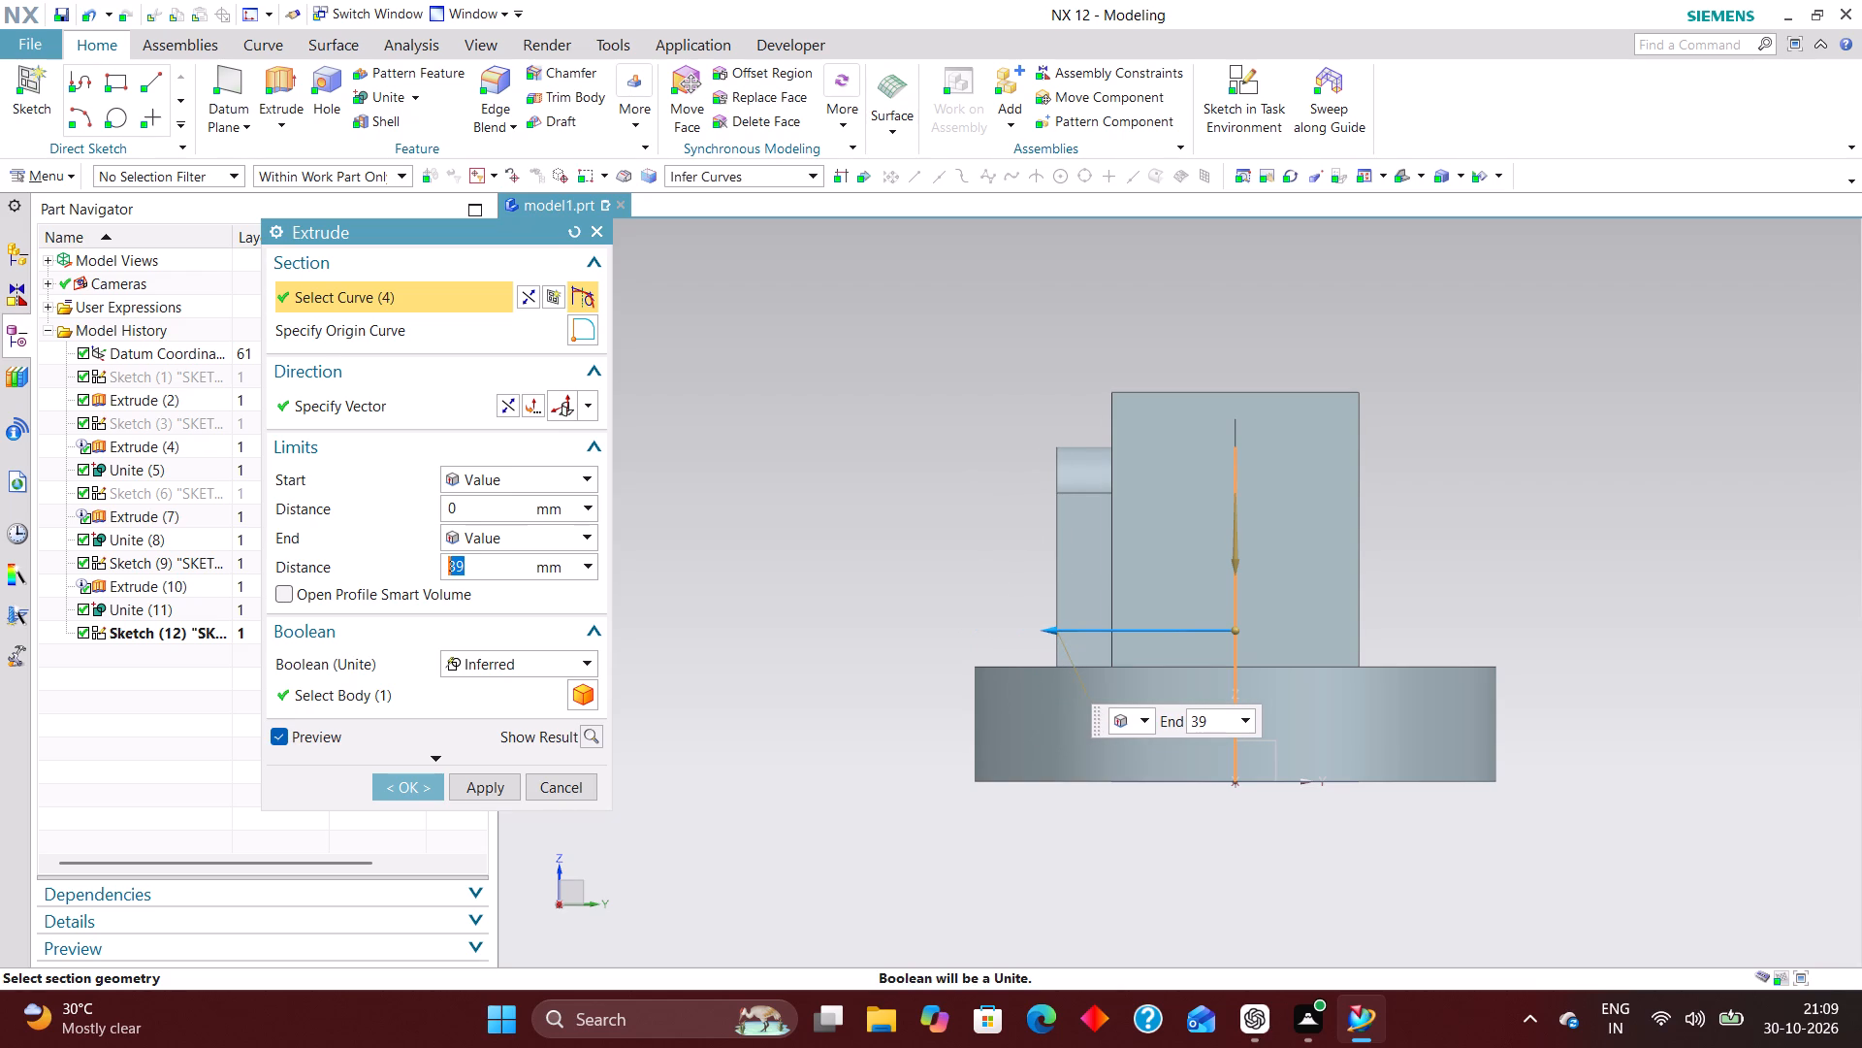
Set the extrusion's start distance to 27 mm at the block's side face and complete the round-topped pad.
left_click_drag(1234, 635, 1111, 629)
middle_click_drag(1200, 531, 1244, 578)
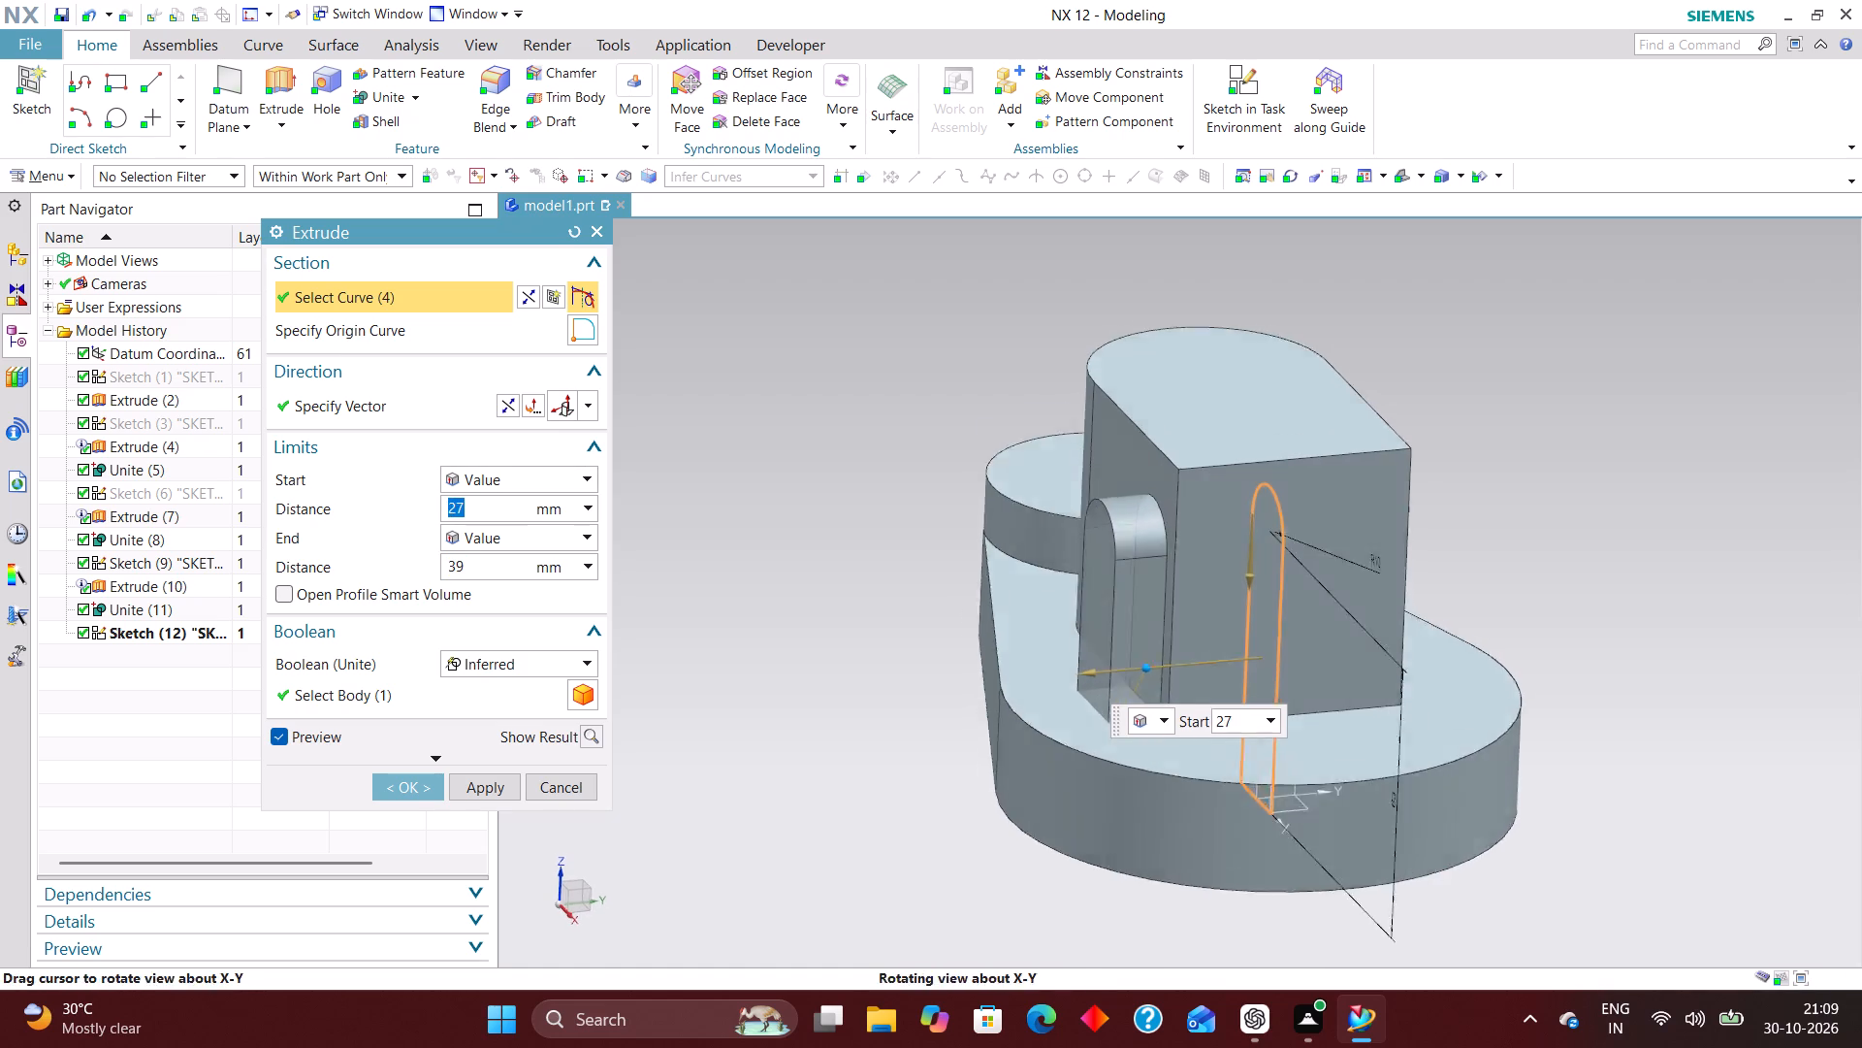
middle_click_drag(1244, 578, 1246, 583)
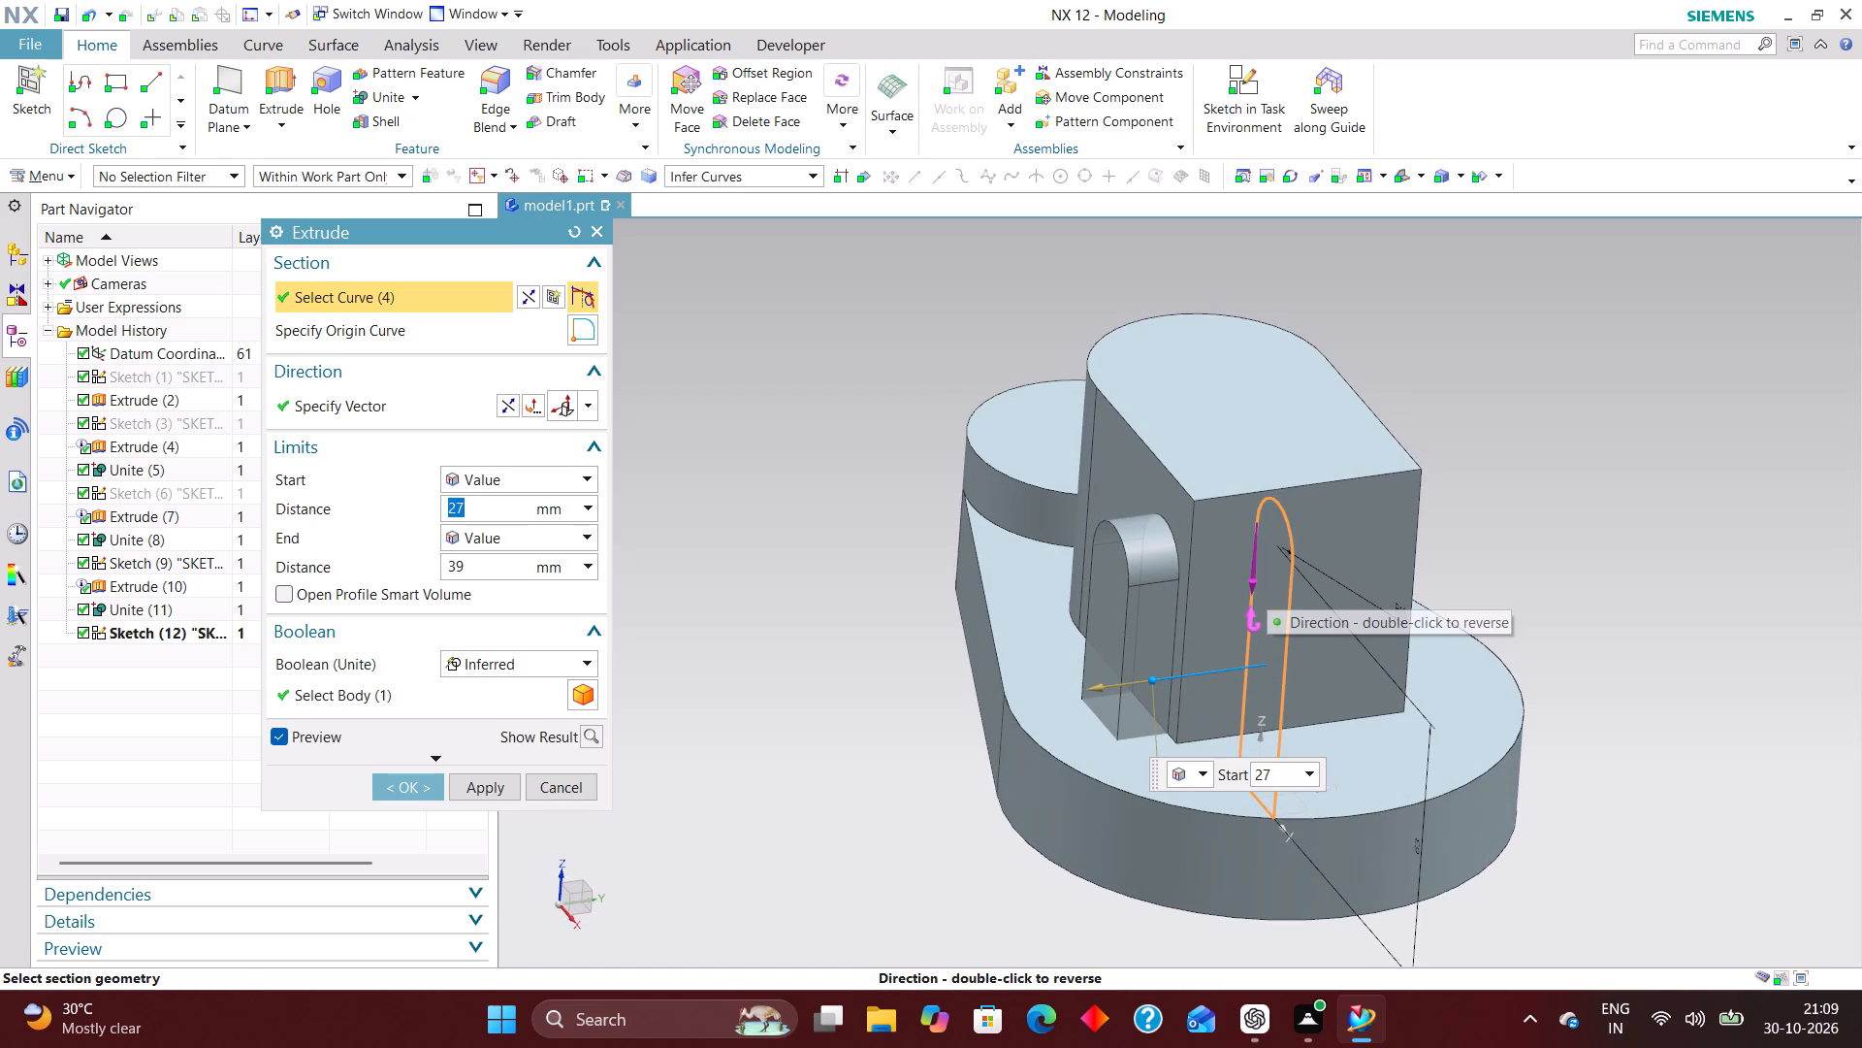
scroll(1198, 646, "up", 3)
middle_click_drag(1276, 658, 1265, 645)
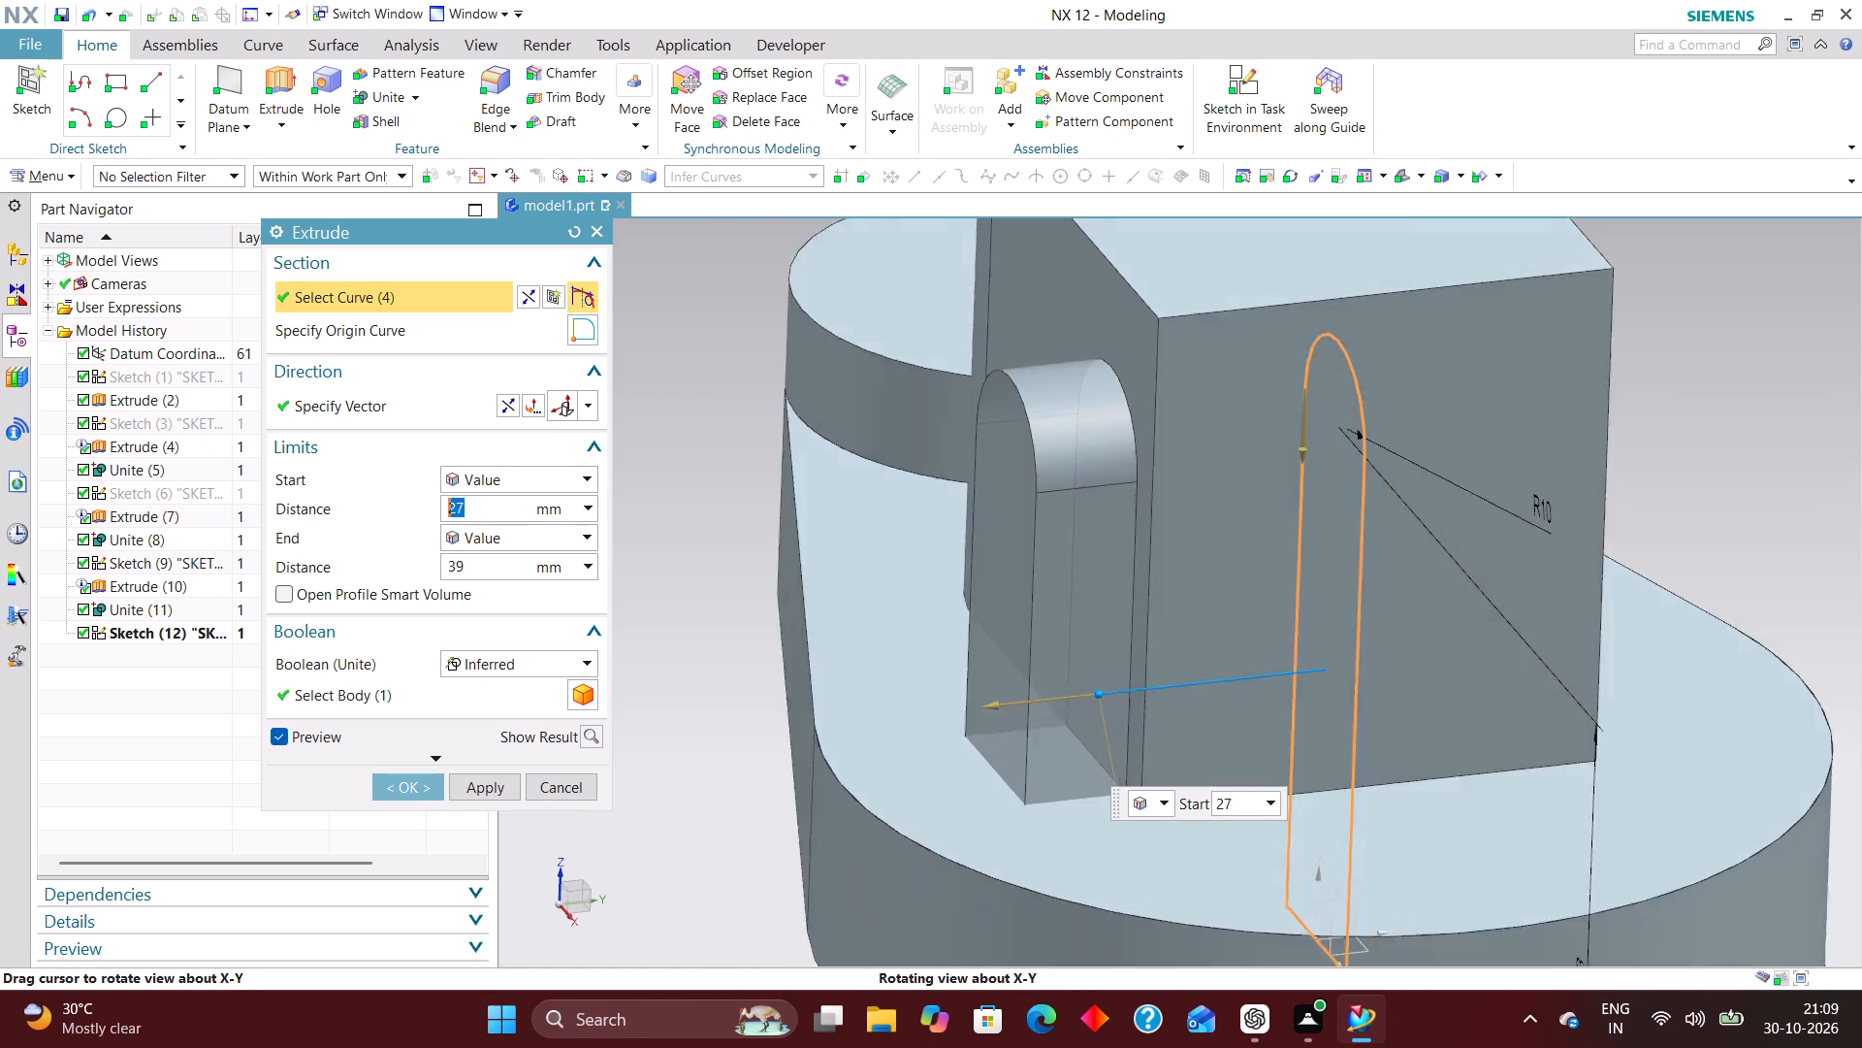
middle_click_drag(1265, 645, 1248, 639)
right_click_drag(1678, 461, 1431, 491)
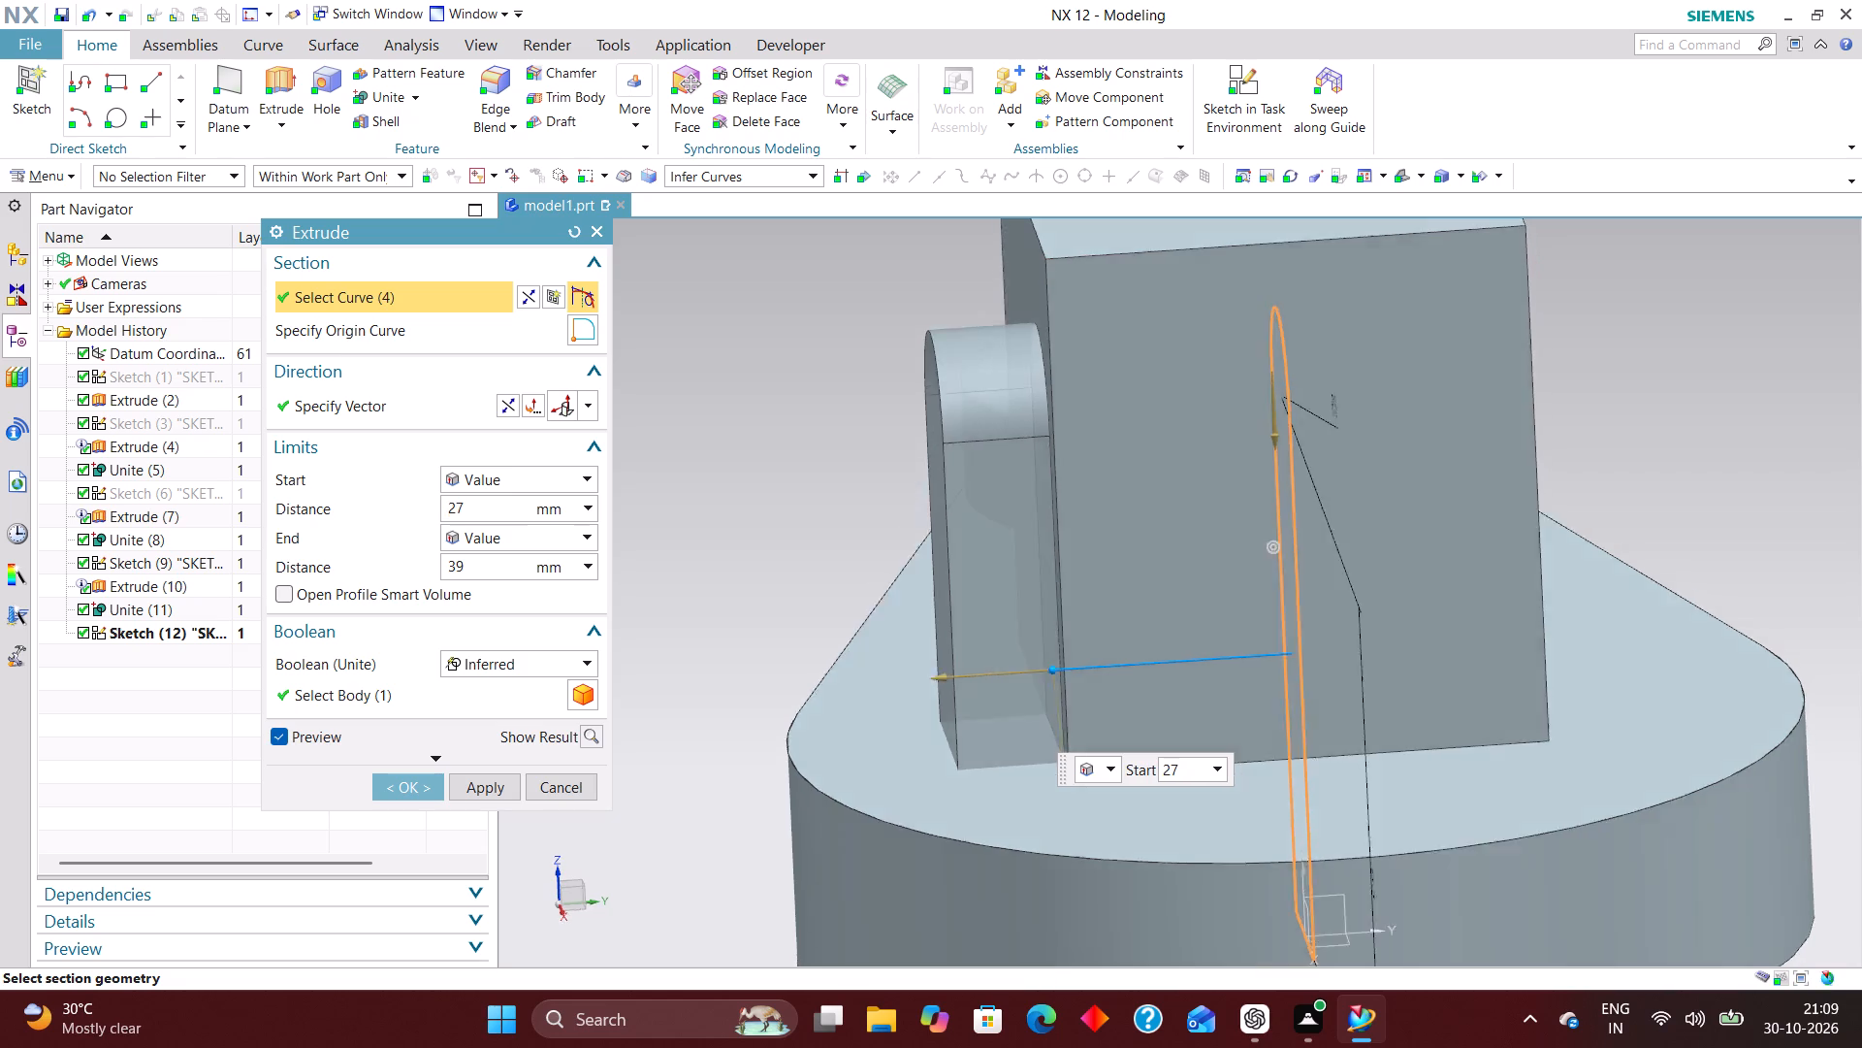
left_click(394, 782)
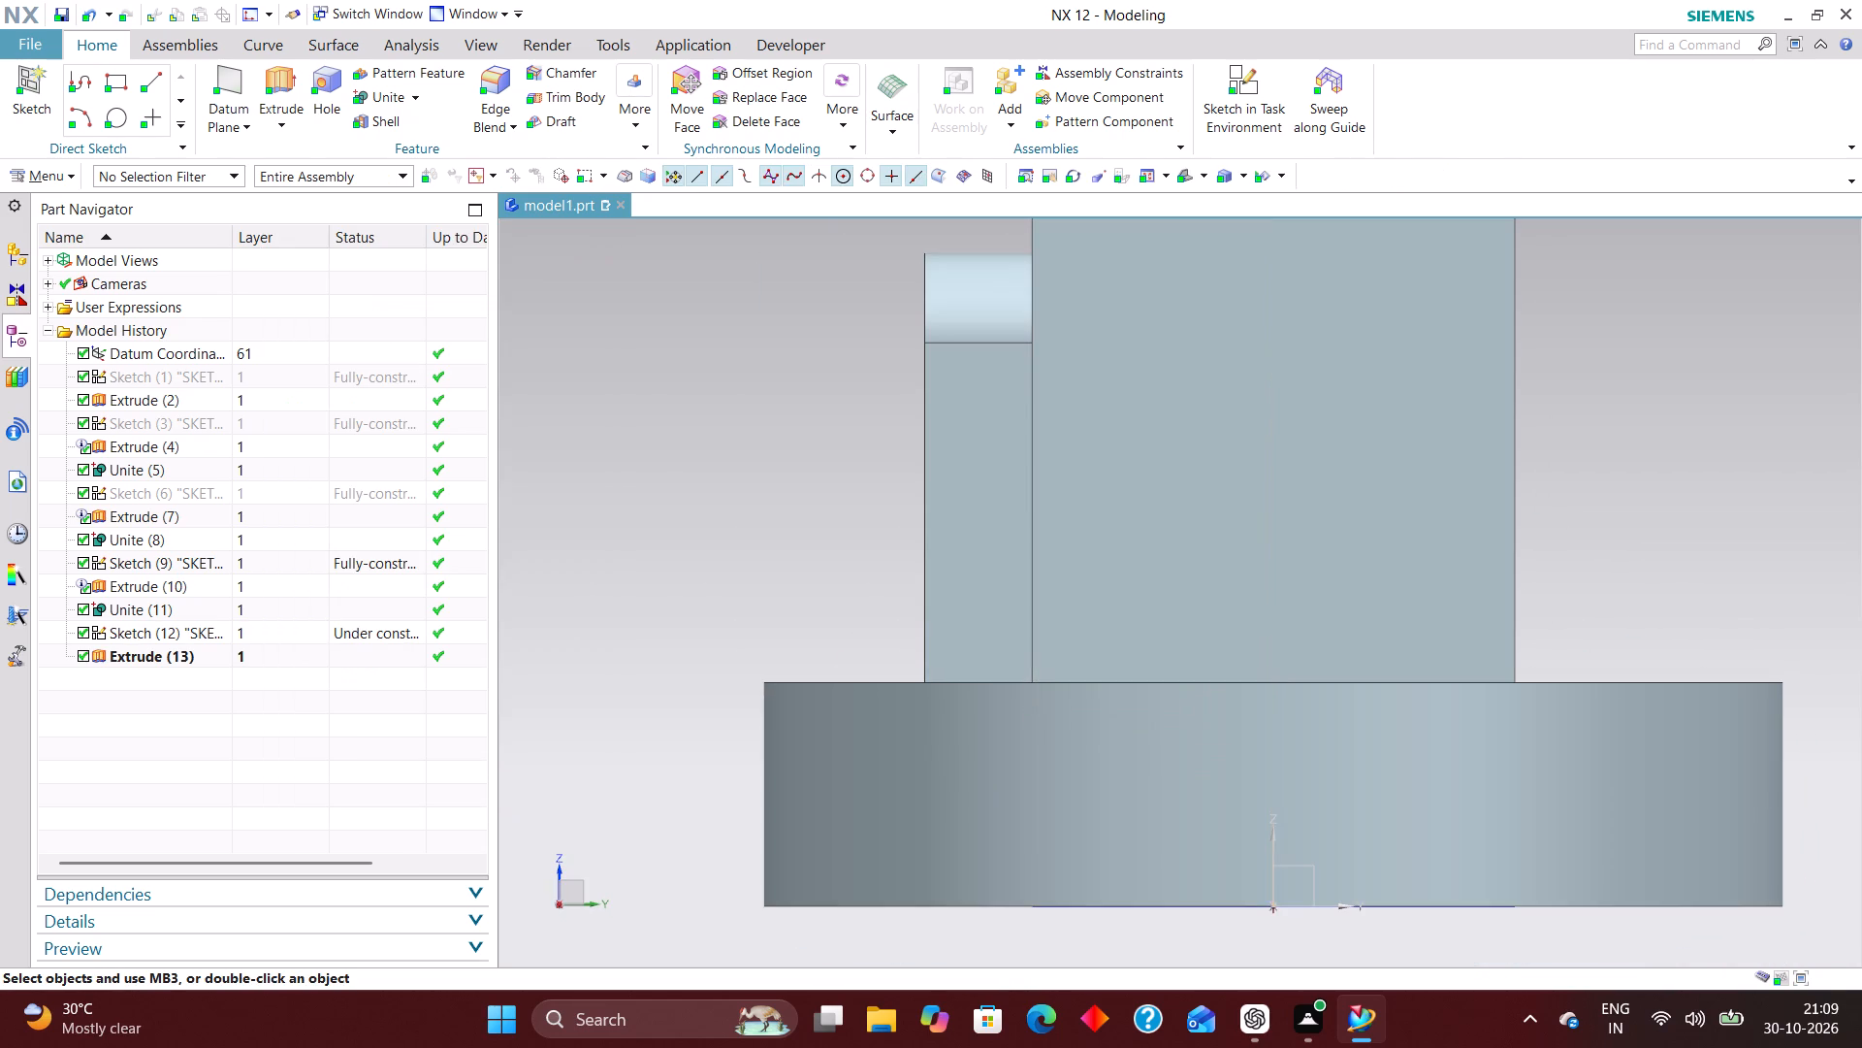
Edit the round-topped pad's extrusion to set its Boolean to None, making it a separate body.
middle_click_drag(808, 753, 871, 770)
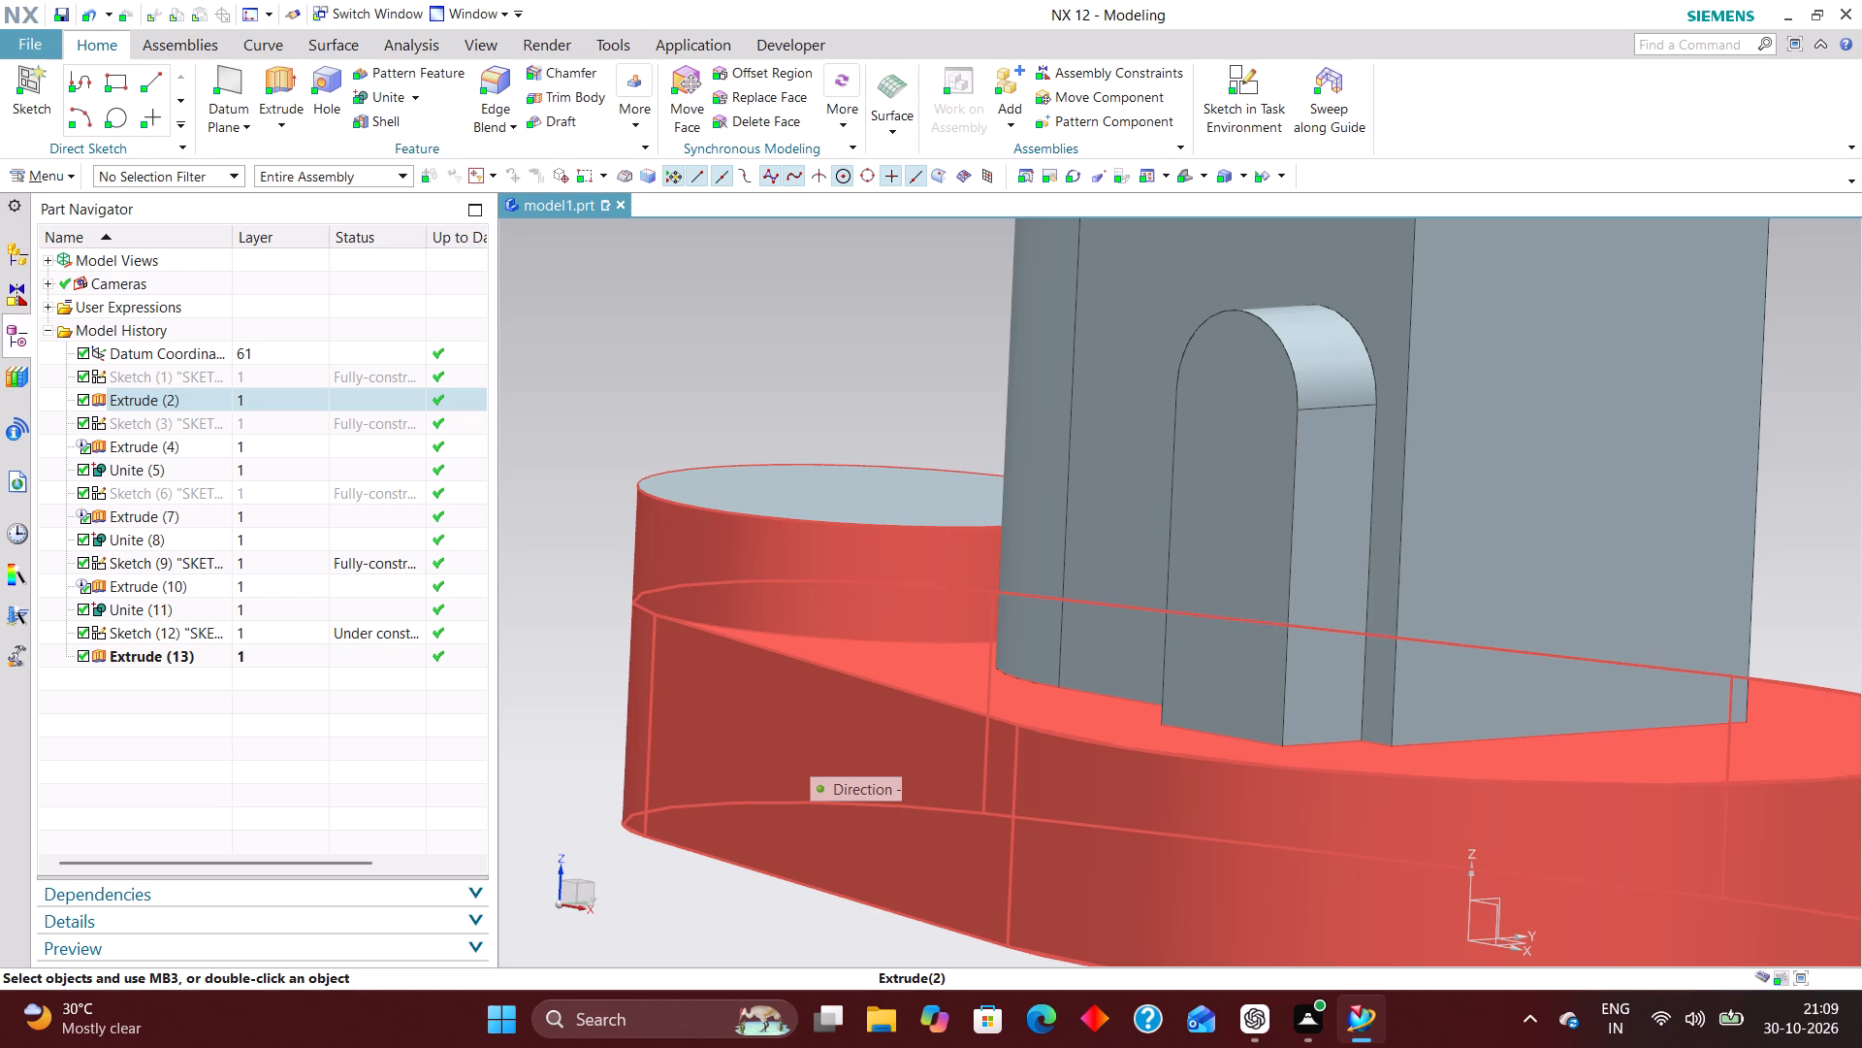
scroll(1129, 704, "down", 2)
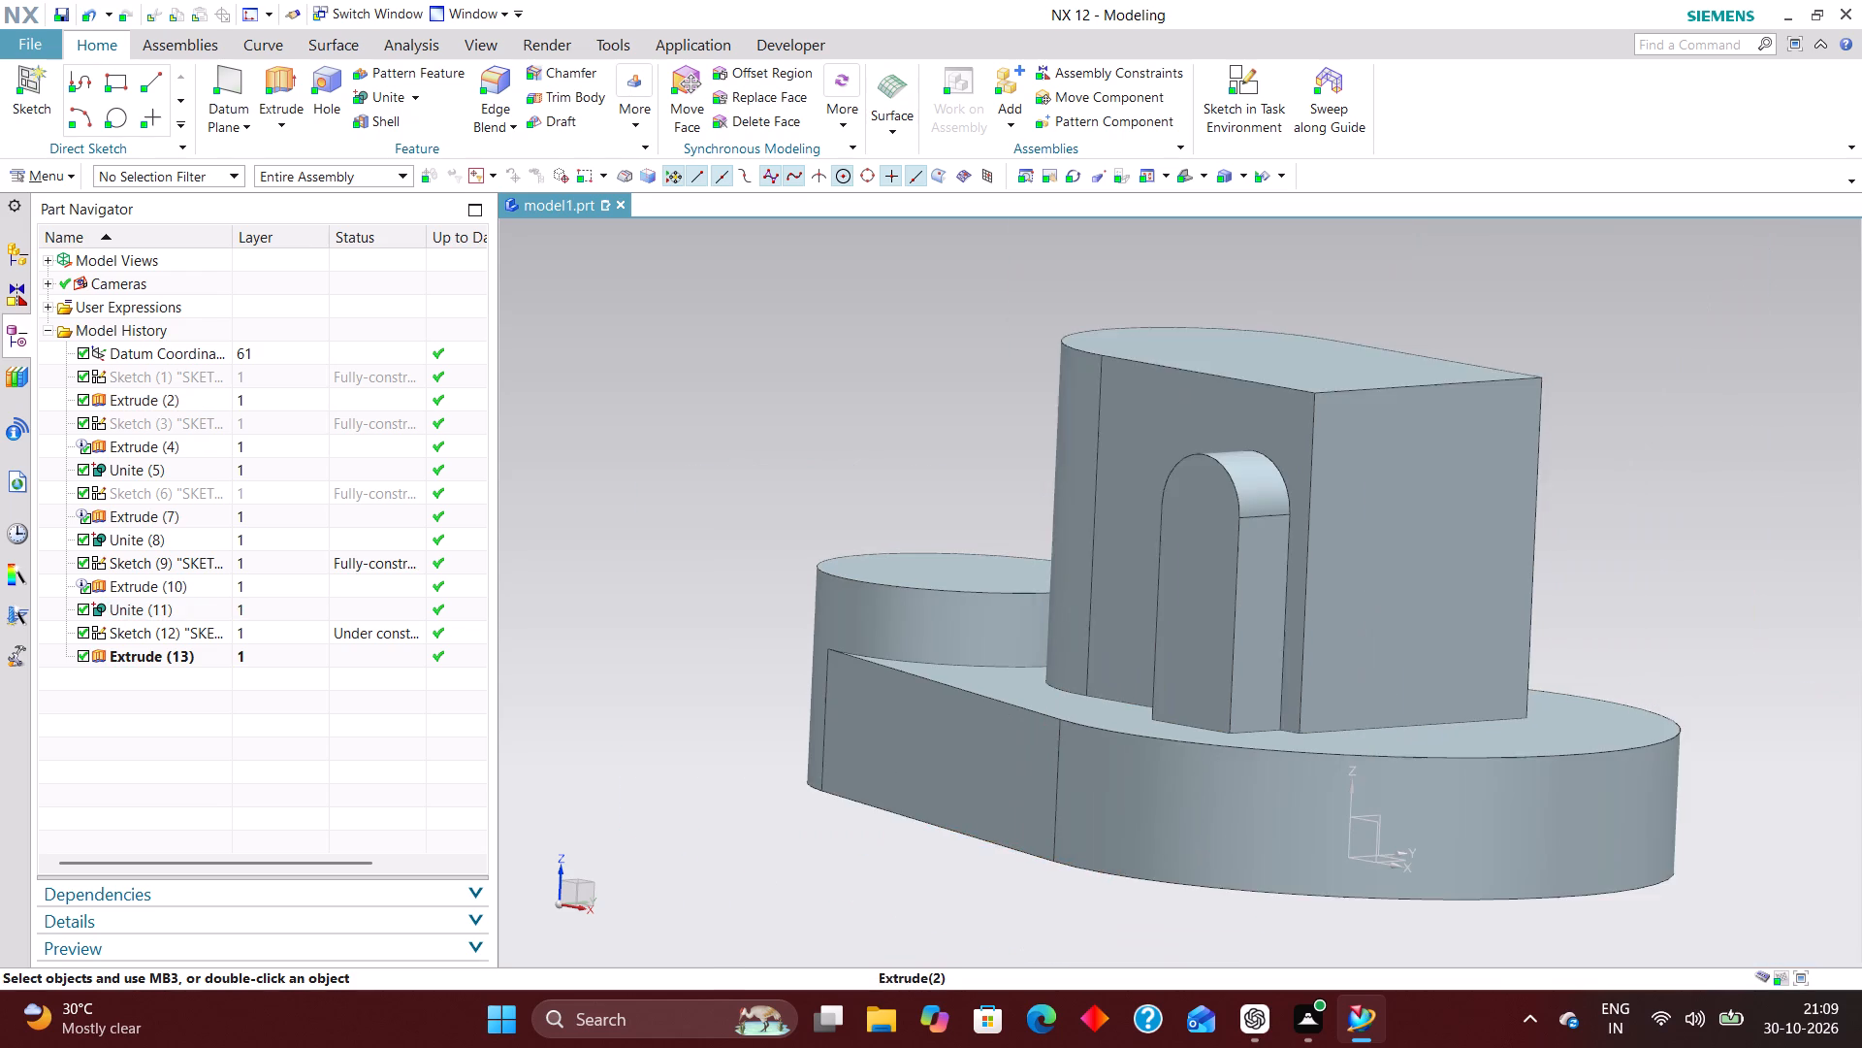
scroll(1146, 598, "up", 2)
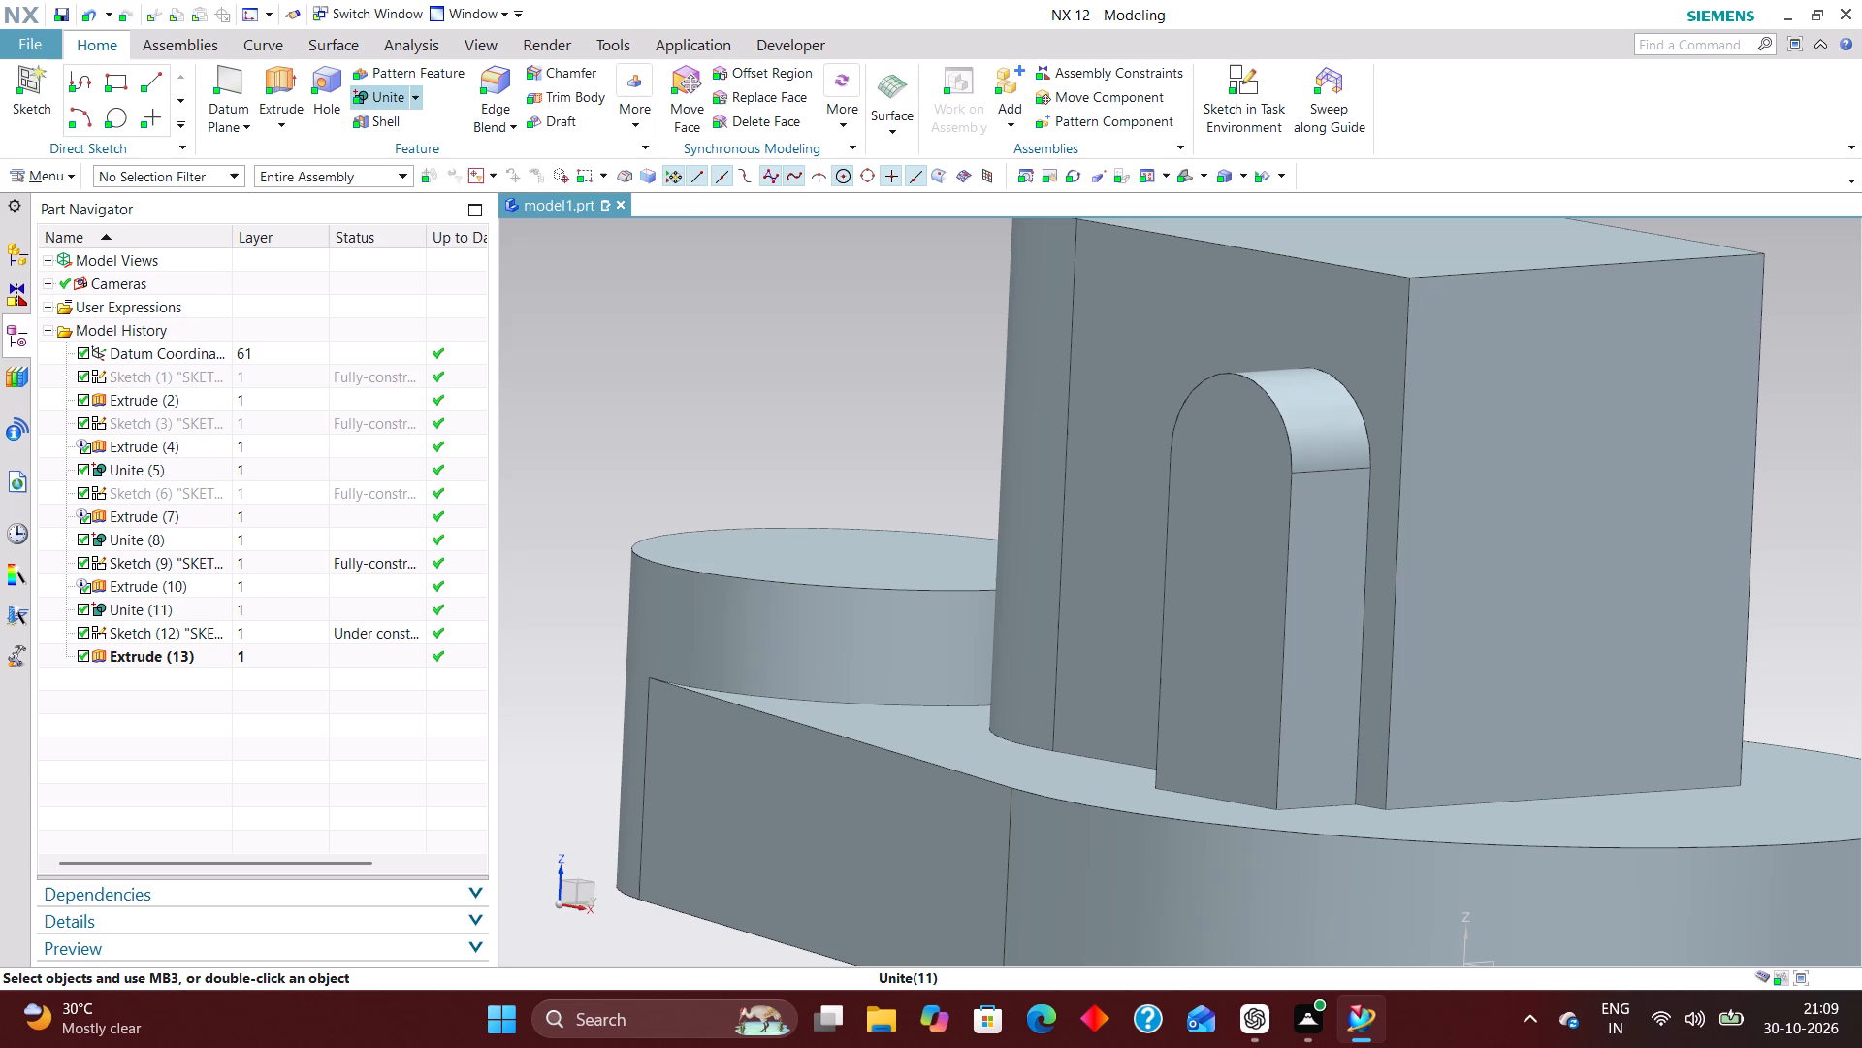
left_click(286, 655)
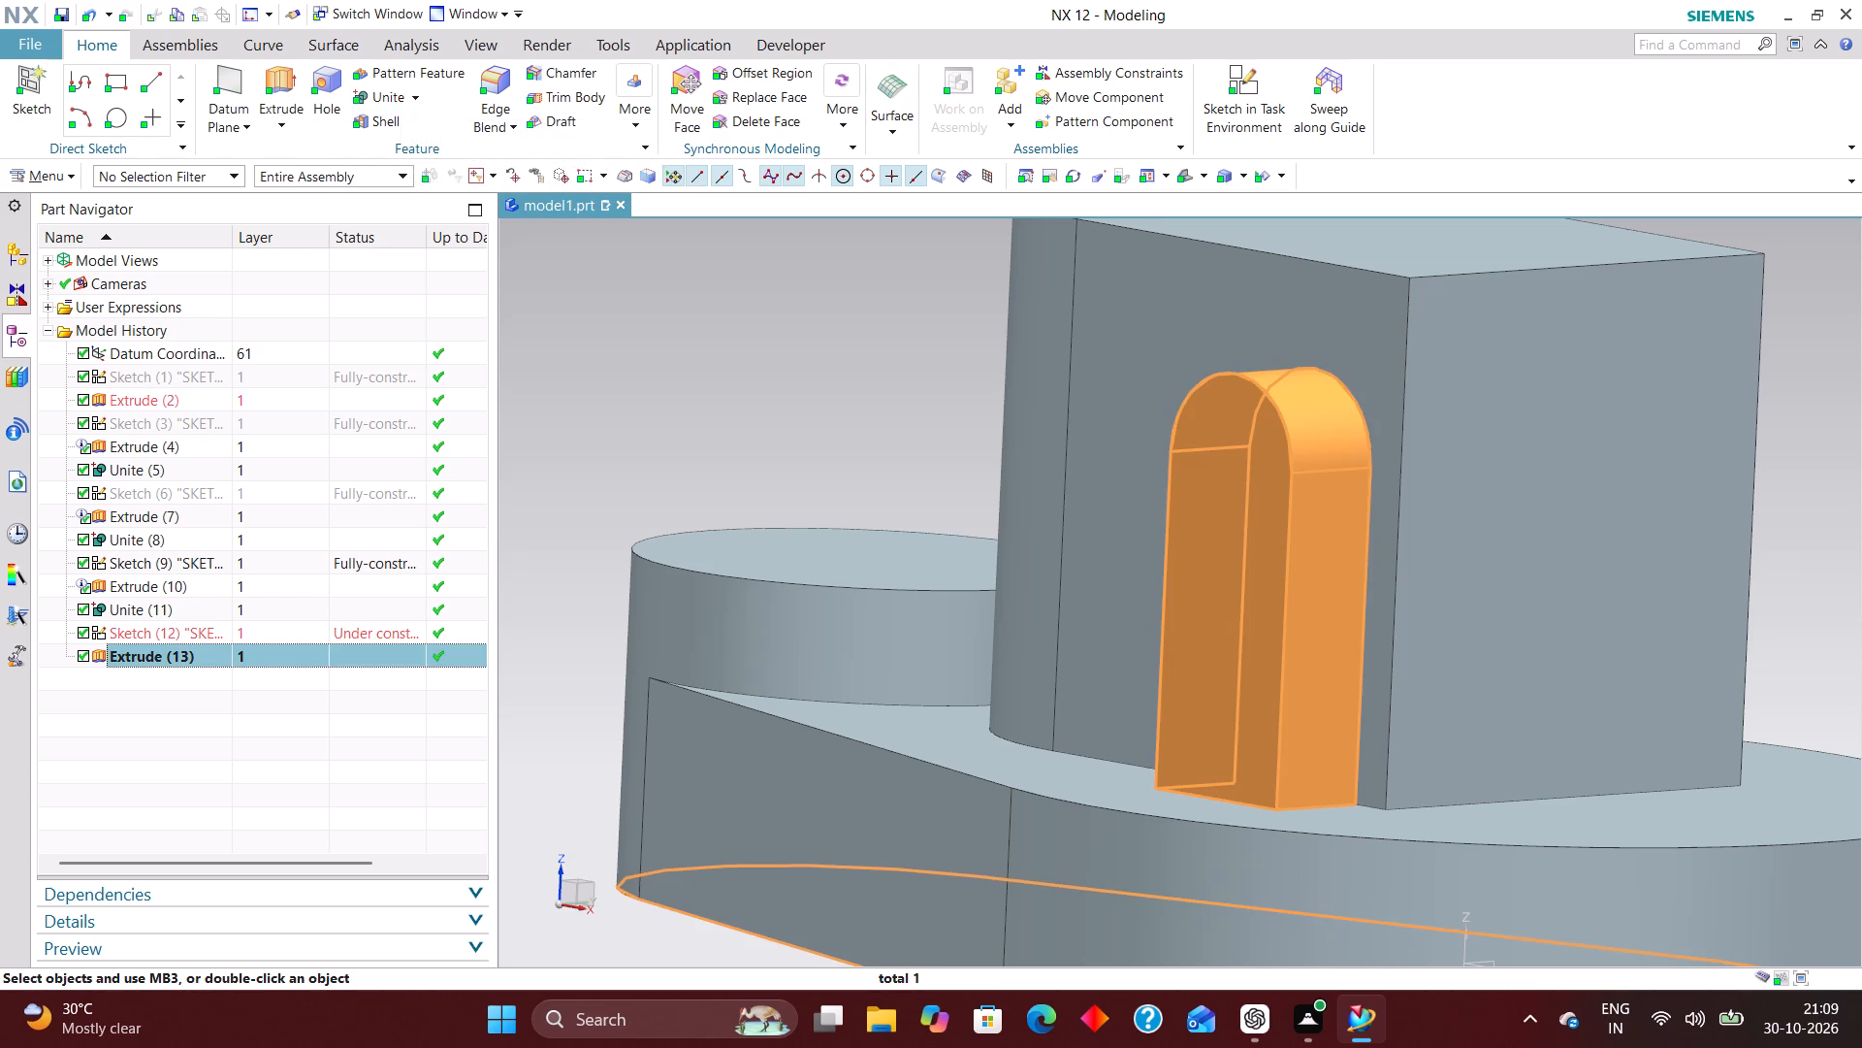
right_click(290, 652)
left_click(369, 220)
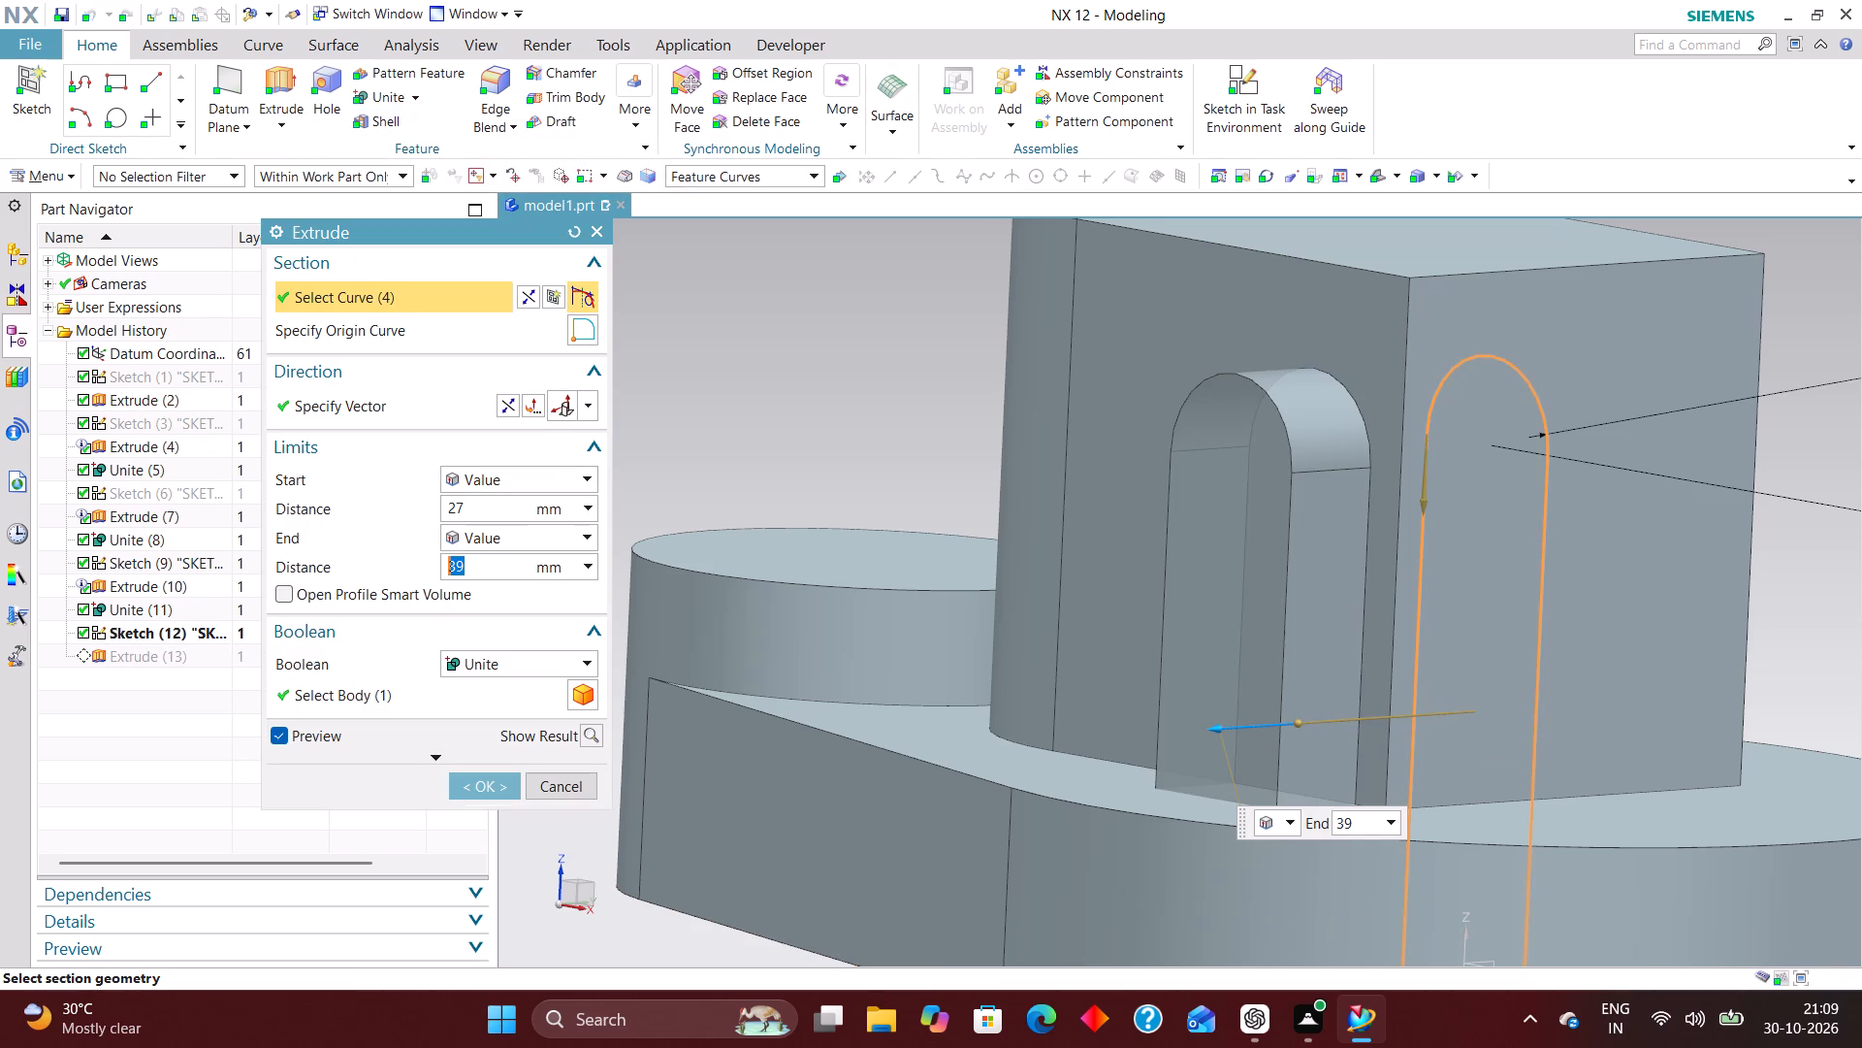
left_click(540, 667)
left_click(526, 692)
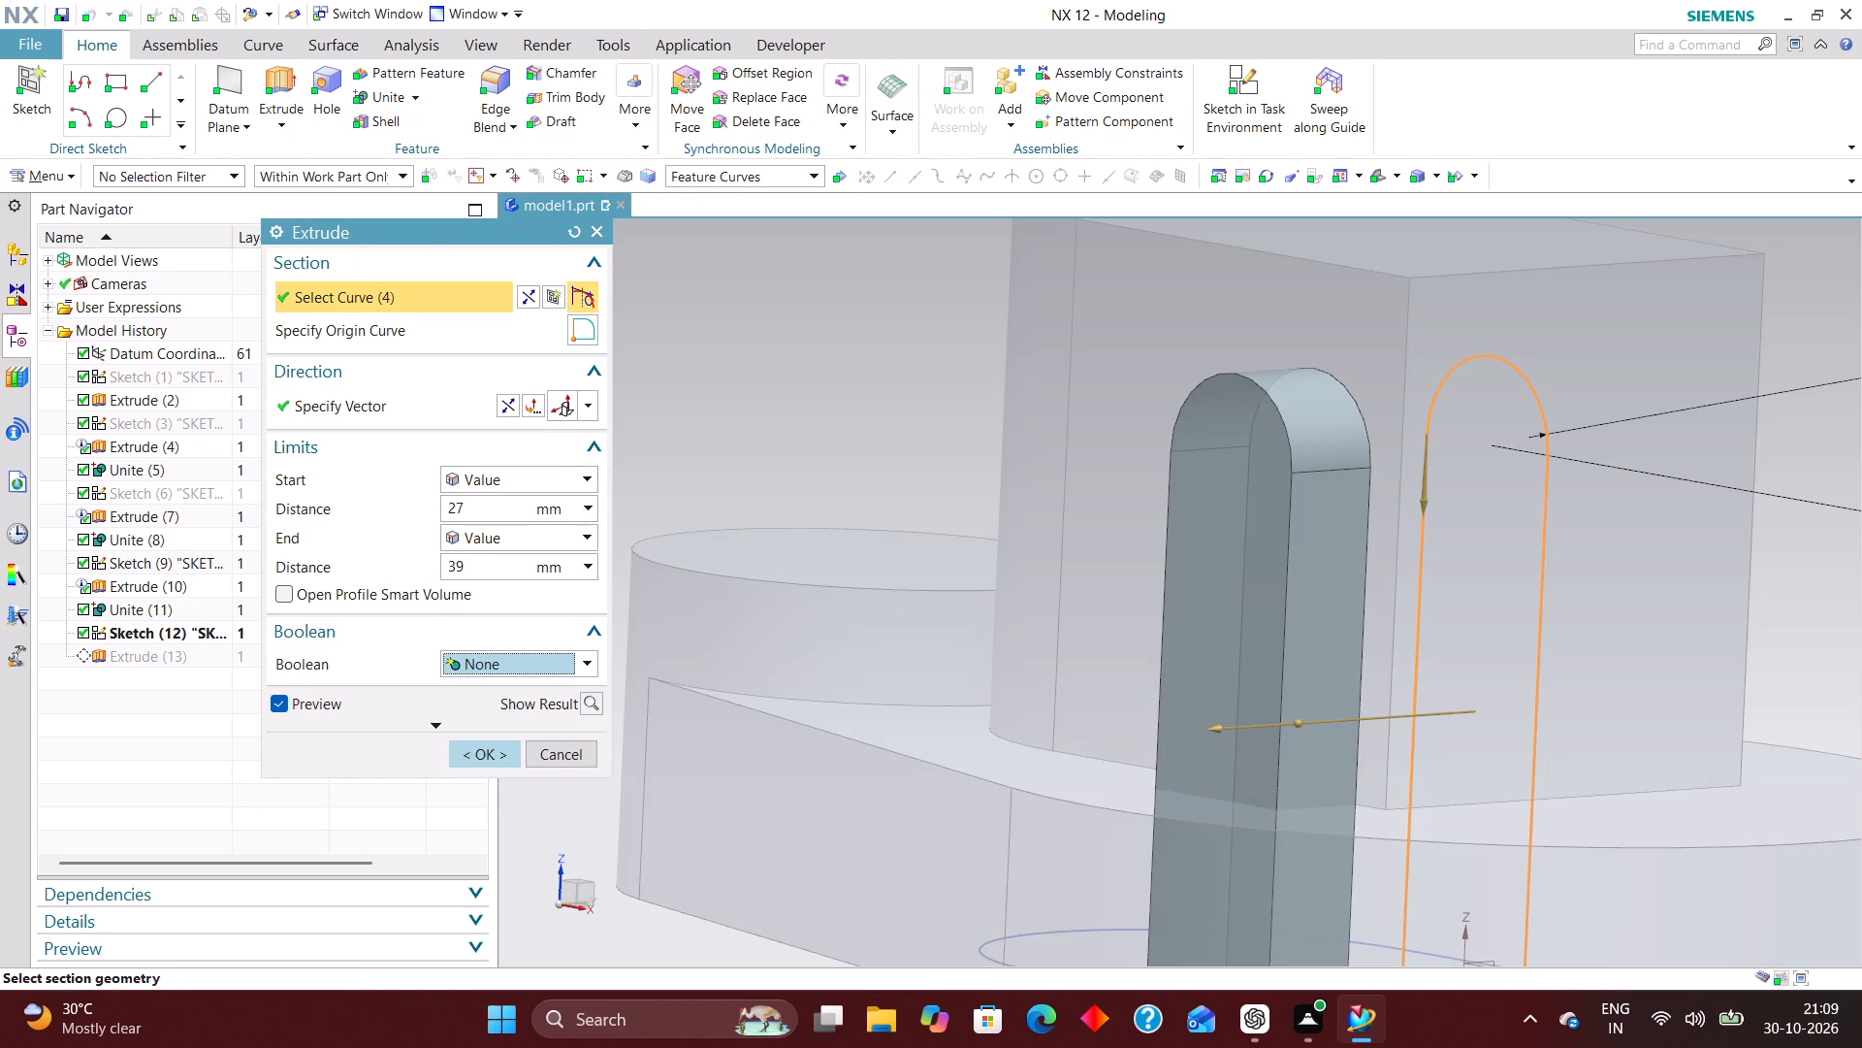
left_click(468, 750)
Measure the distance between the round-topped pad's outer face and the block's adjacent side face.
middle_click_drag(993, 585, 938, 581)
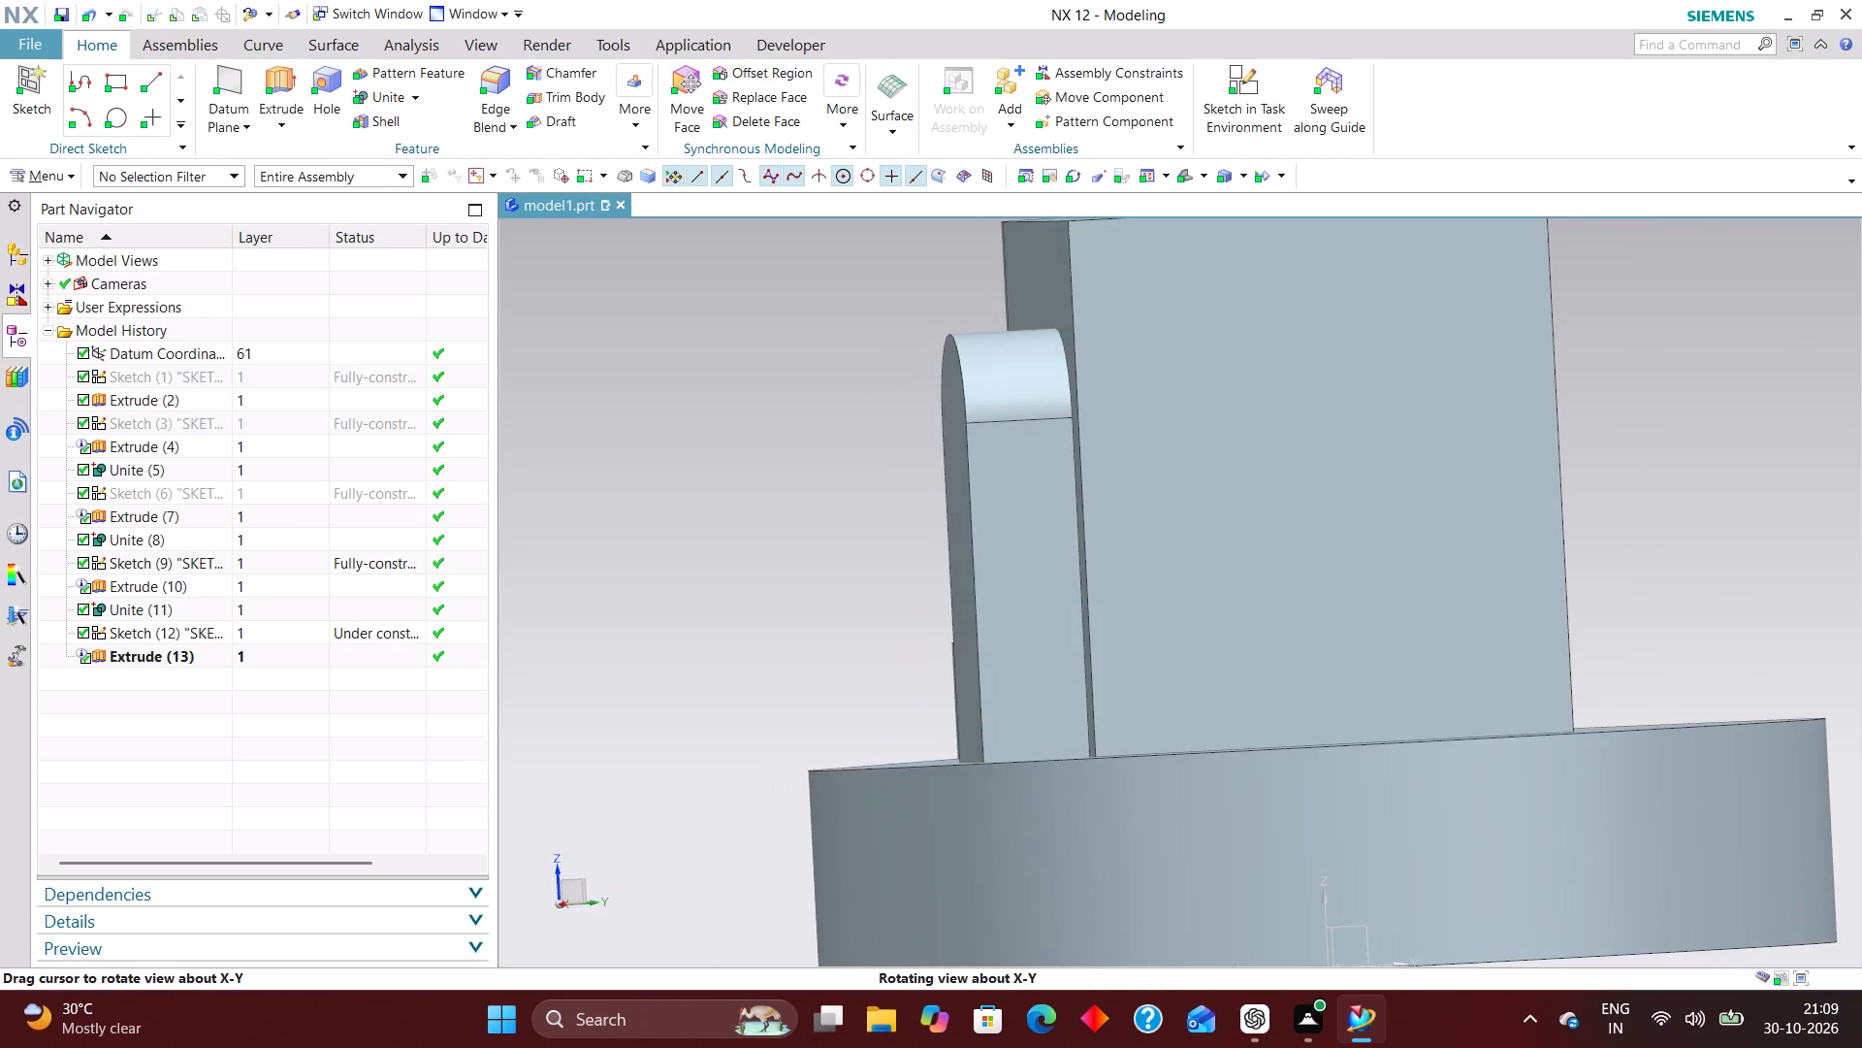
middle_click_drag(938, 581, 967, 606)
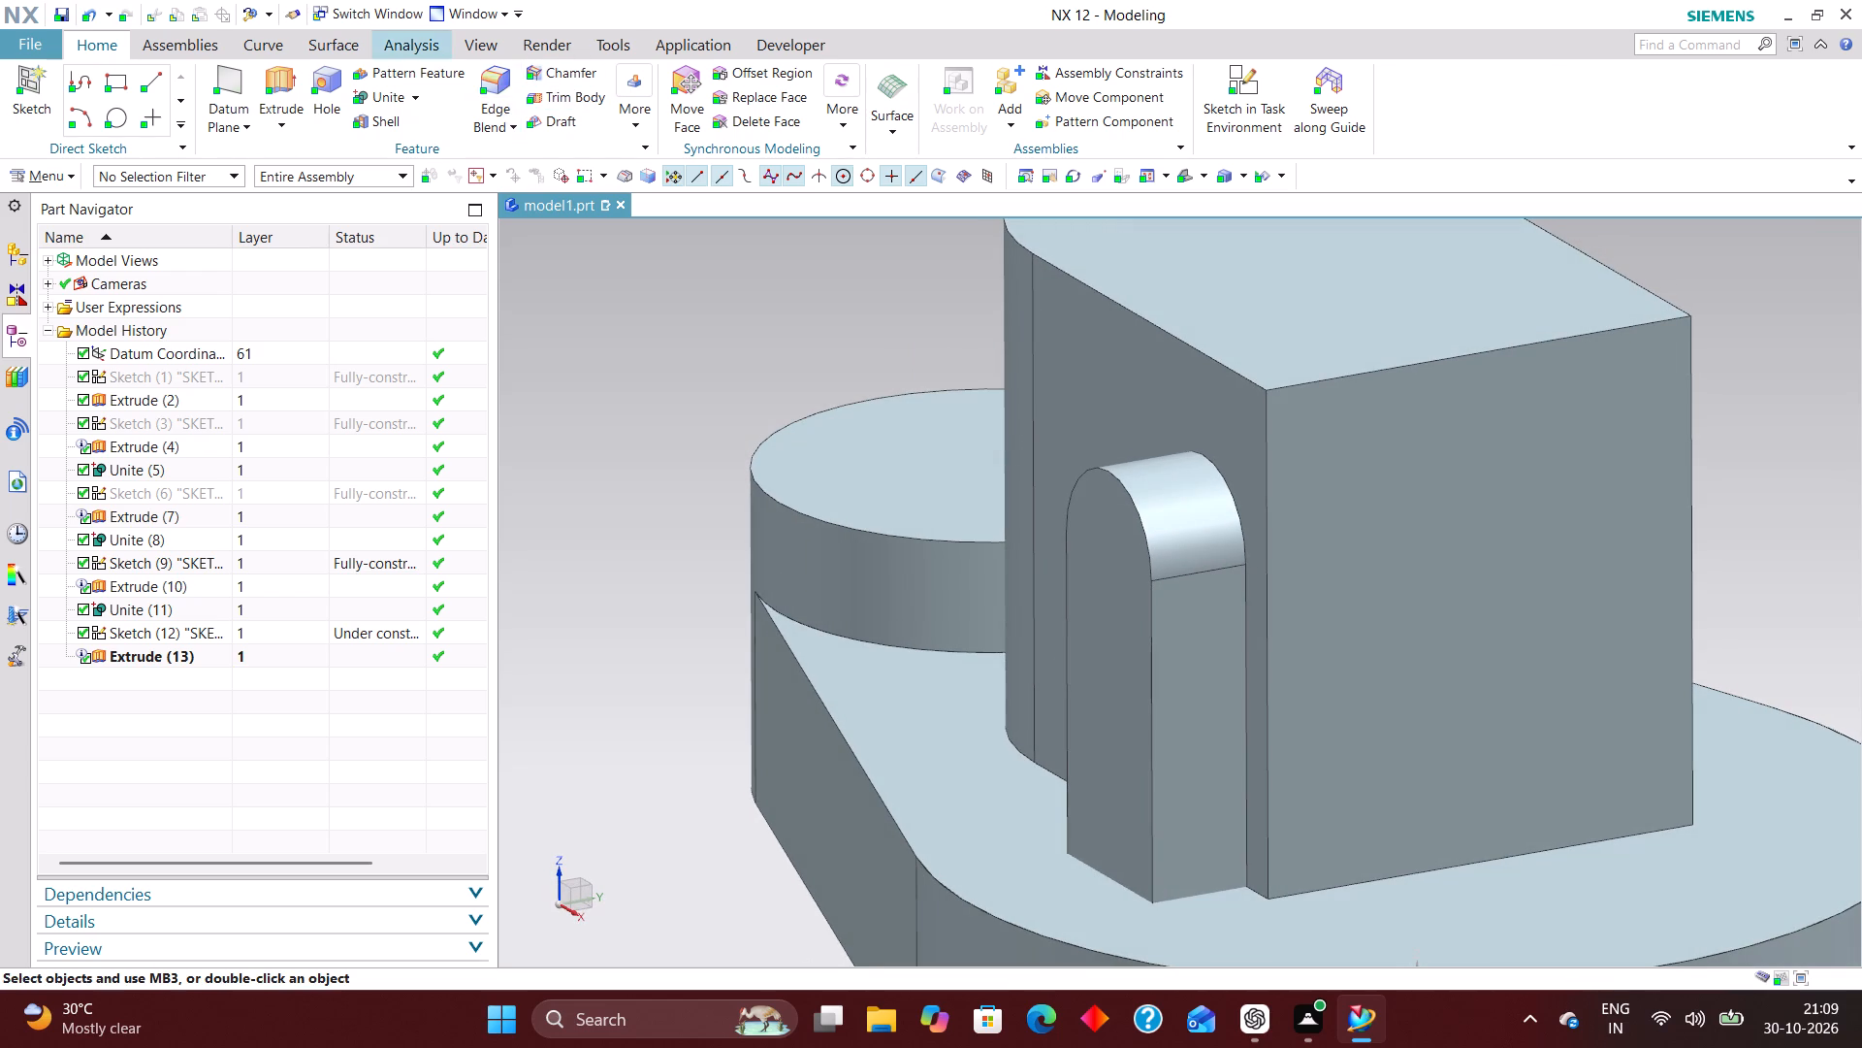
left_click(429, 51)
left_click(24, 89)
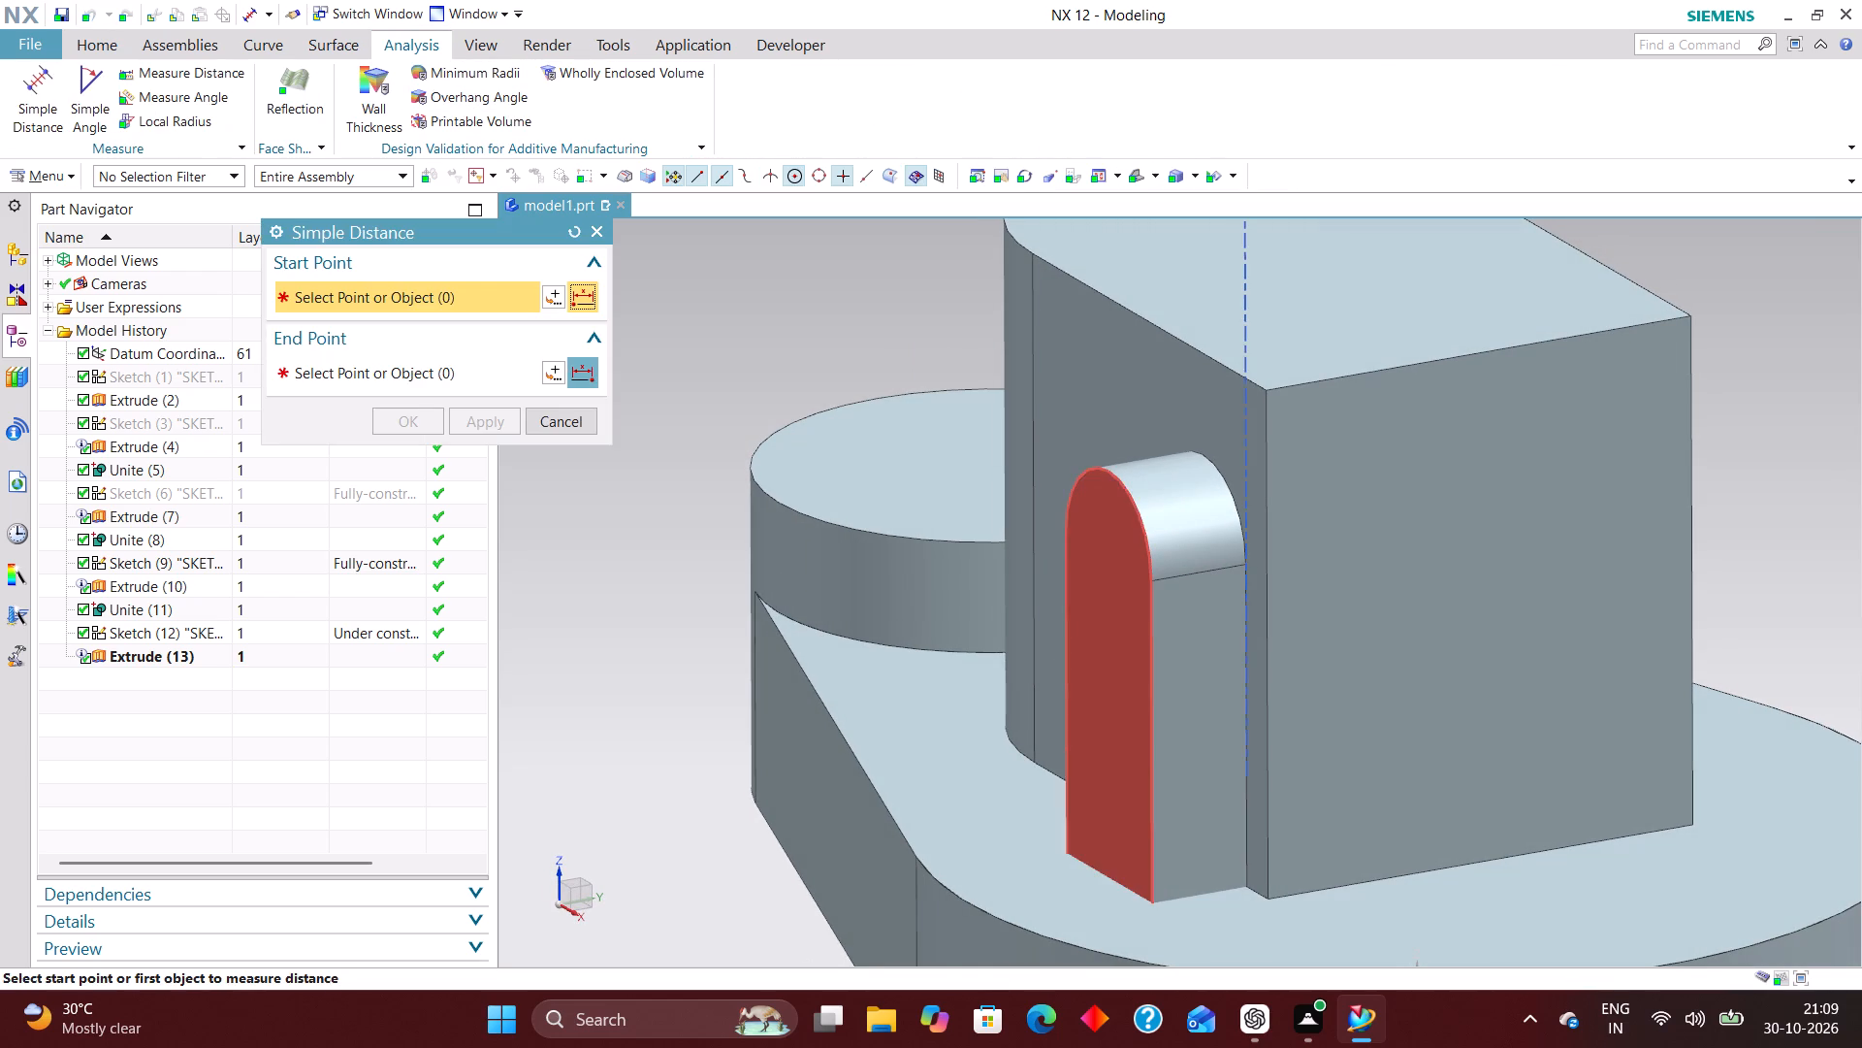
left_click(1111, 713)
left_click(1238, 431)
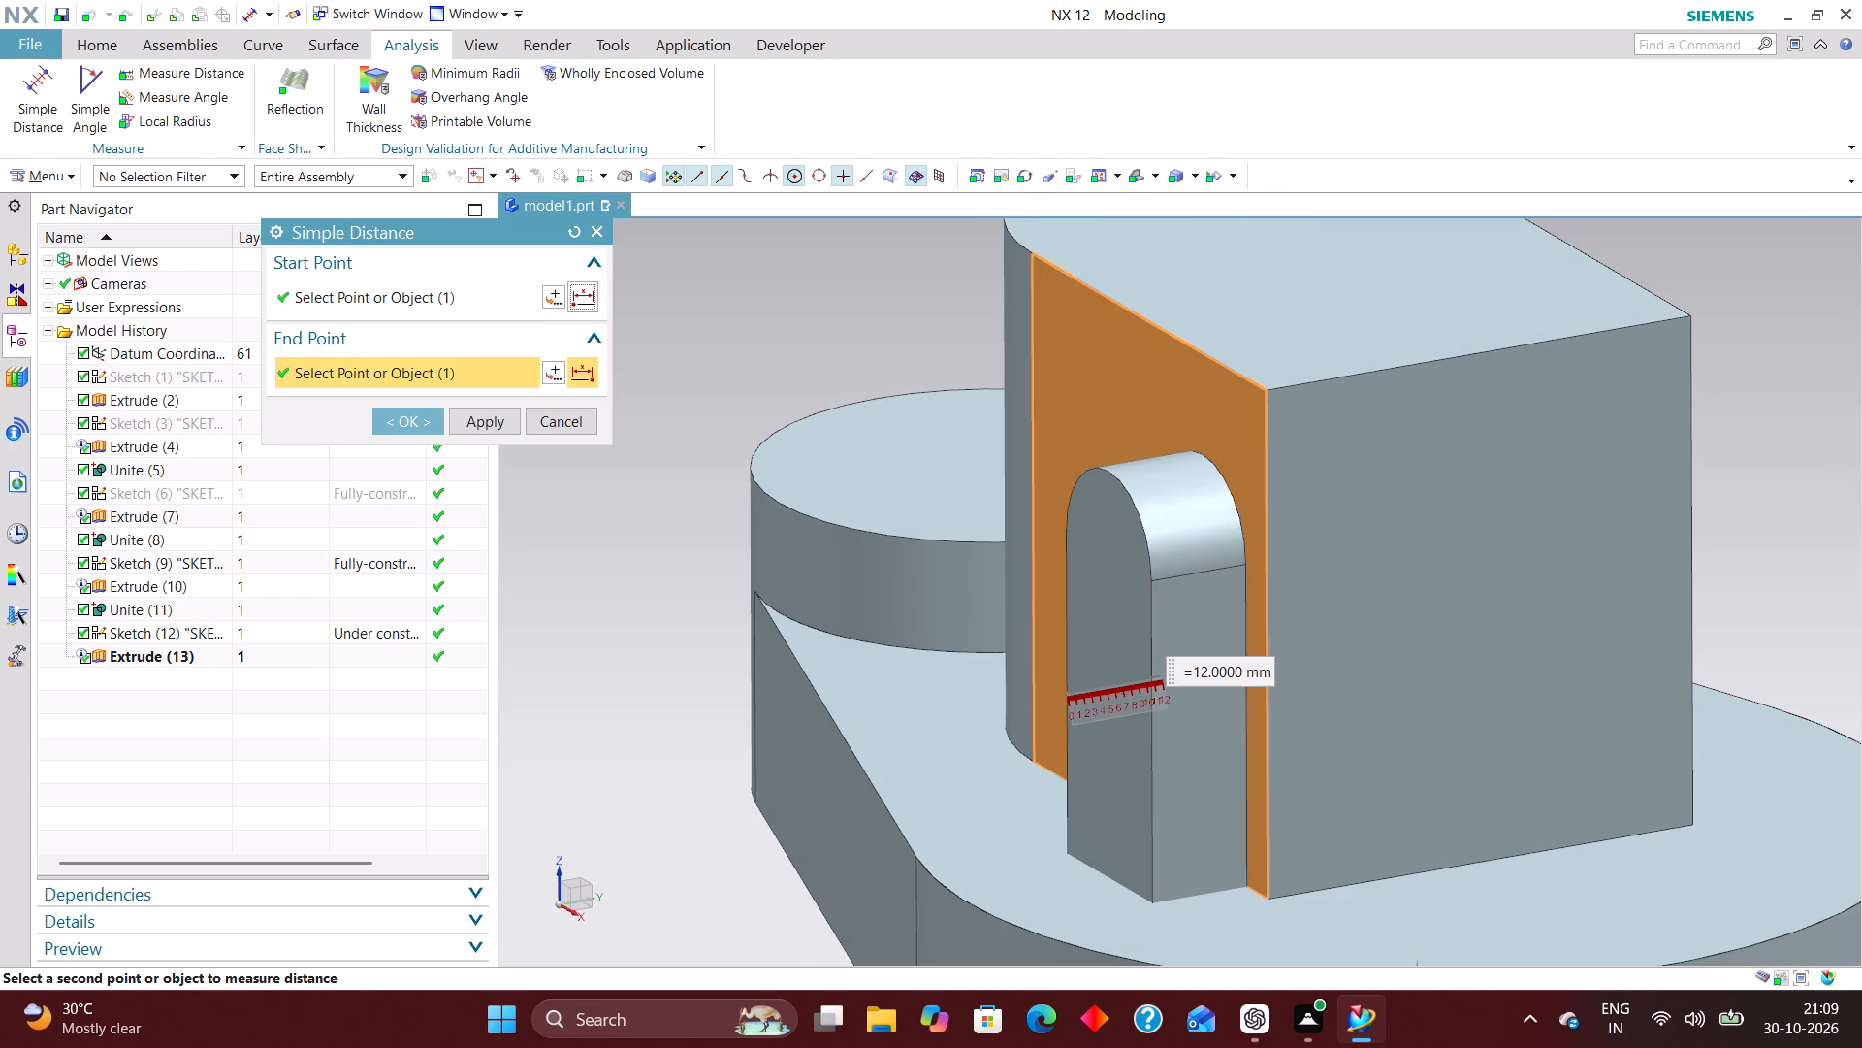
left_click(574, 419)
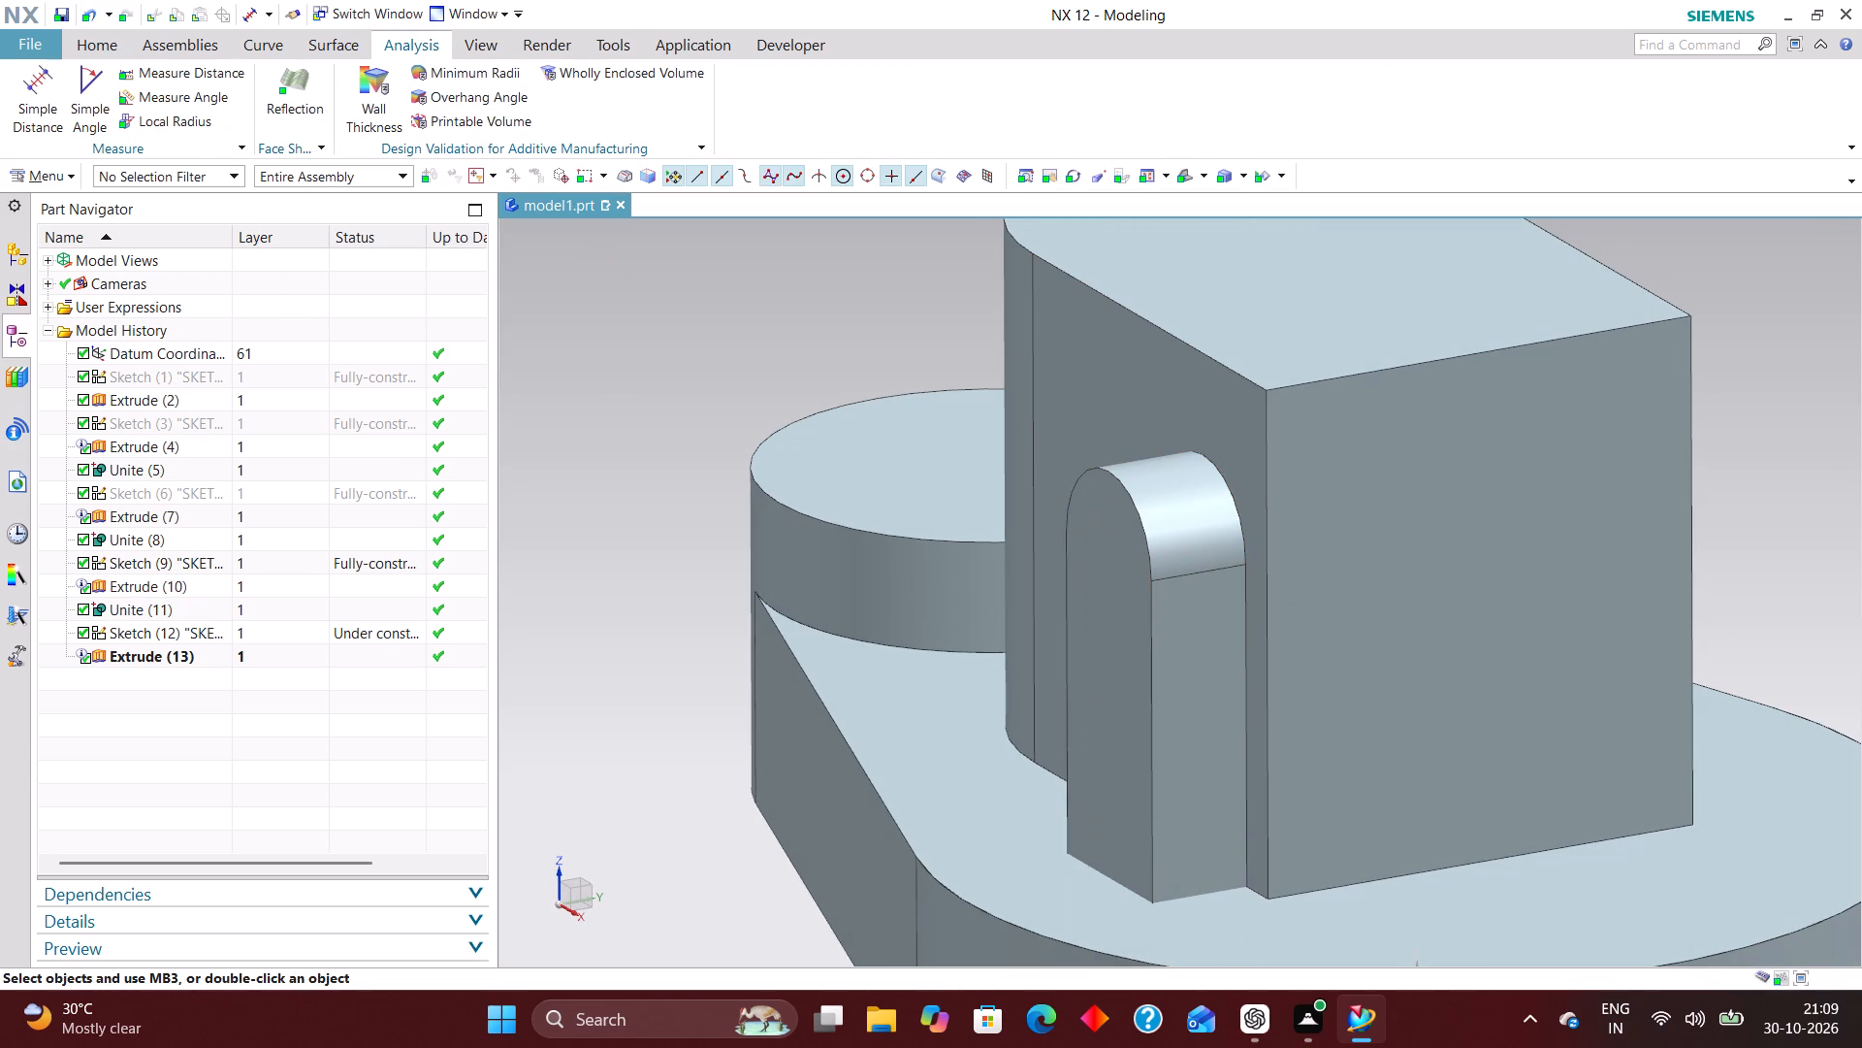
Unite the round-topped pad as the tool body with the main body as the target.
left_click(103, 37)
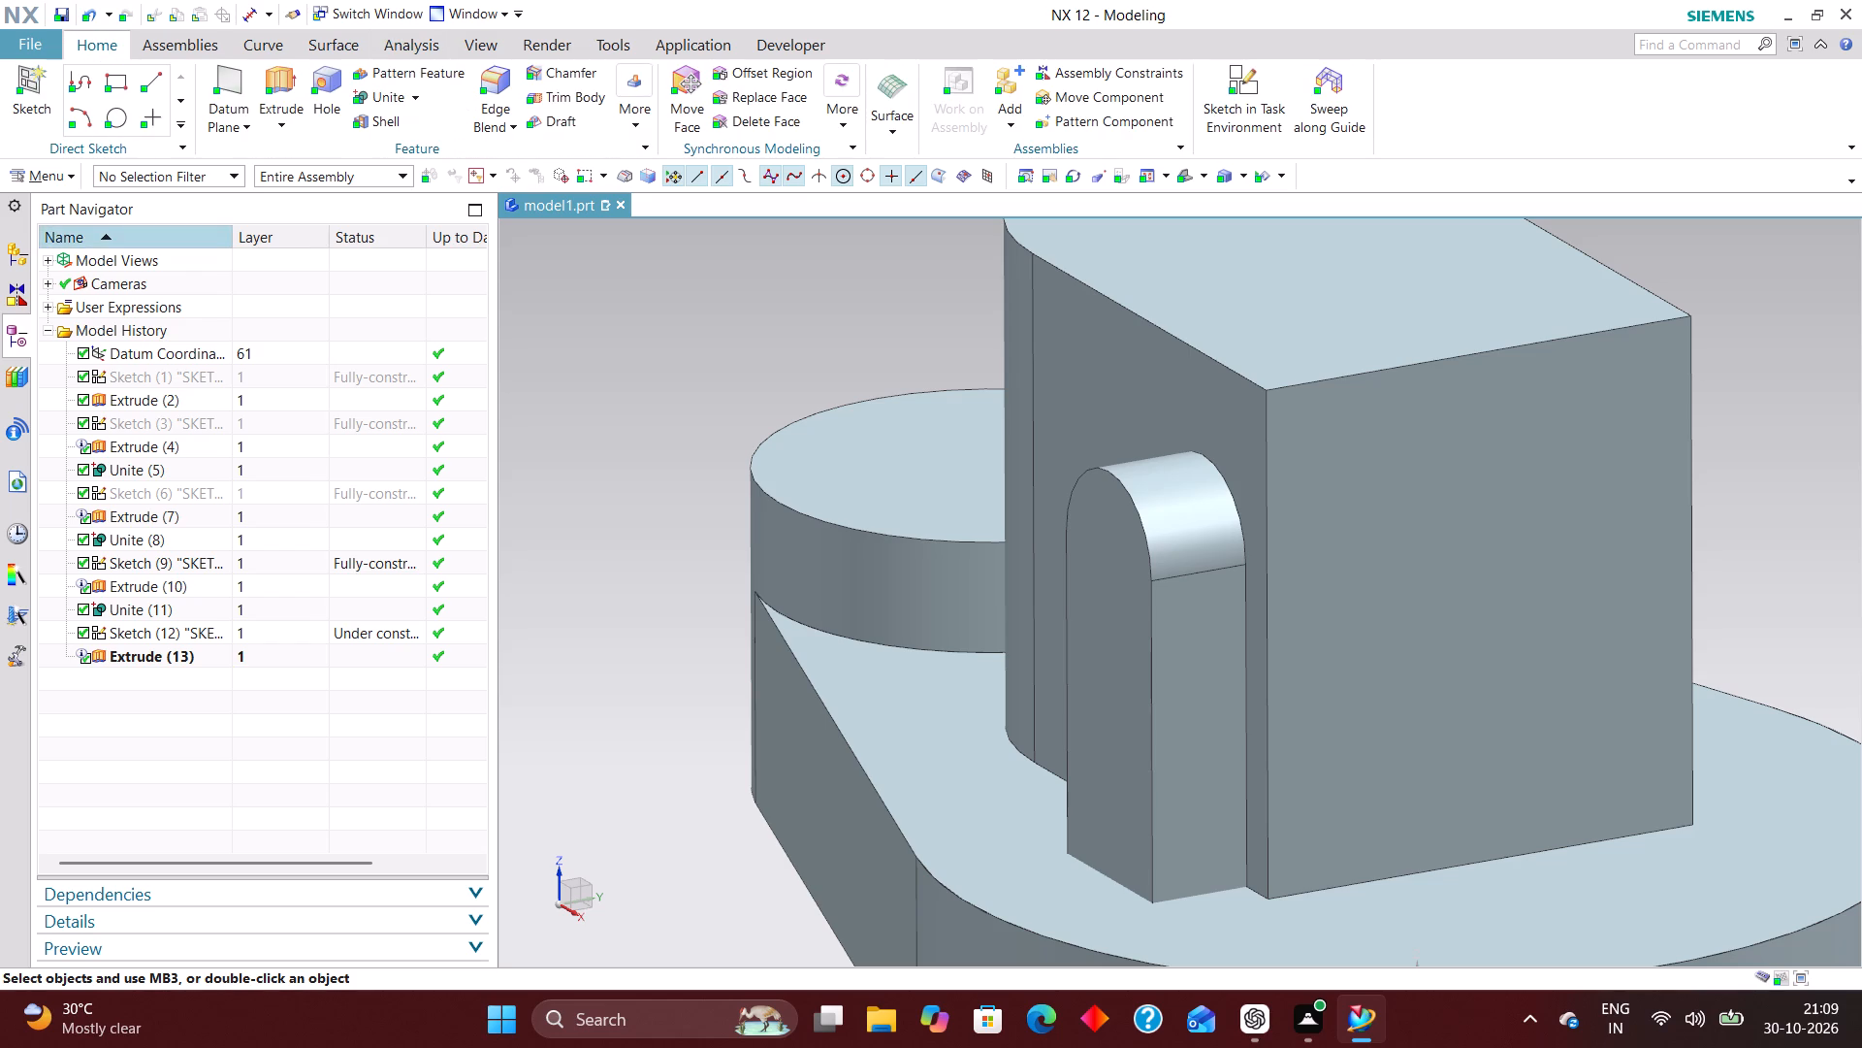
left_click(394, 101)
left_click(933, 869)
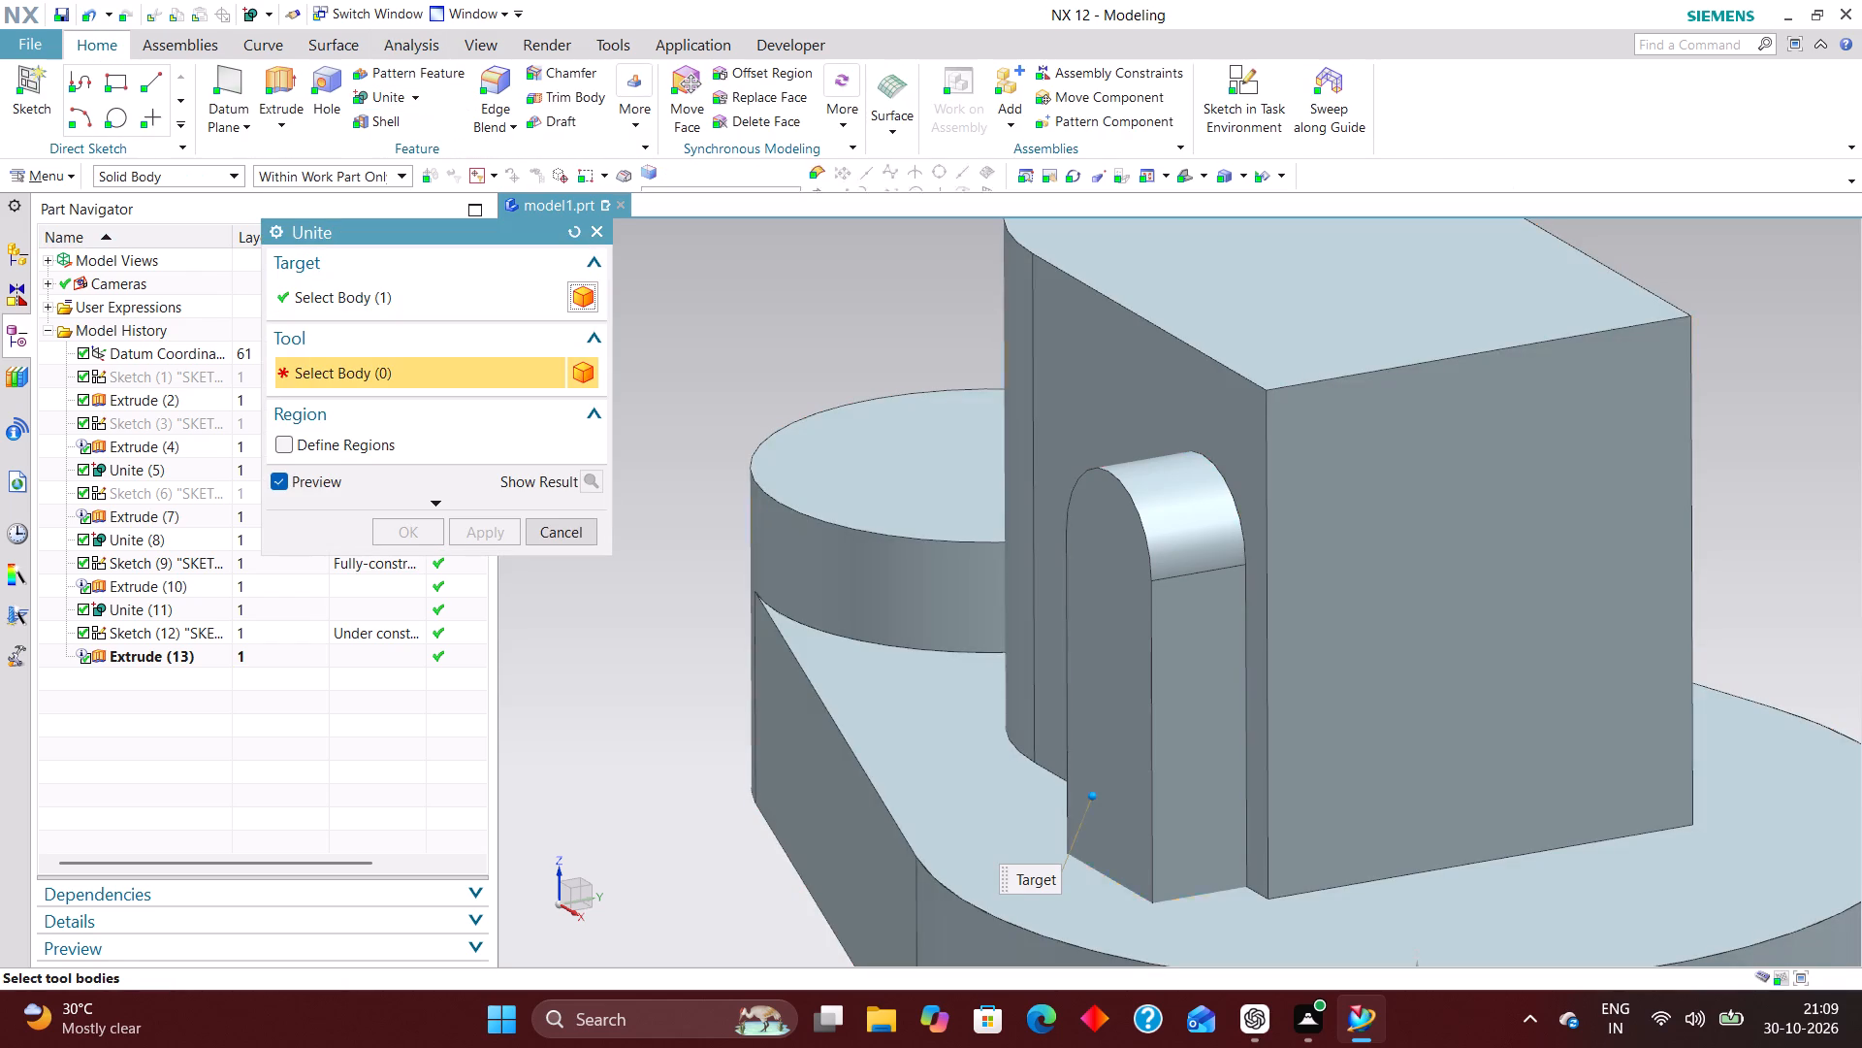
left_click(1139, 796)
left_click(410, 527)
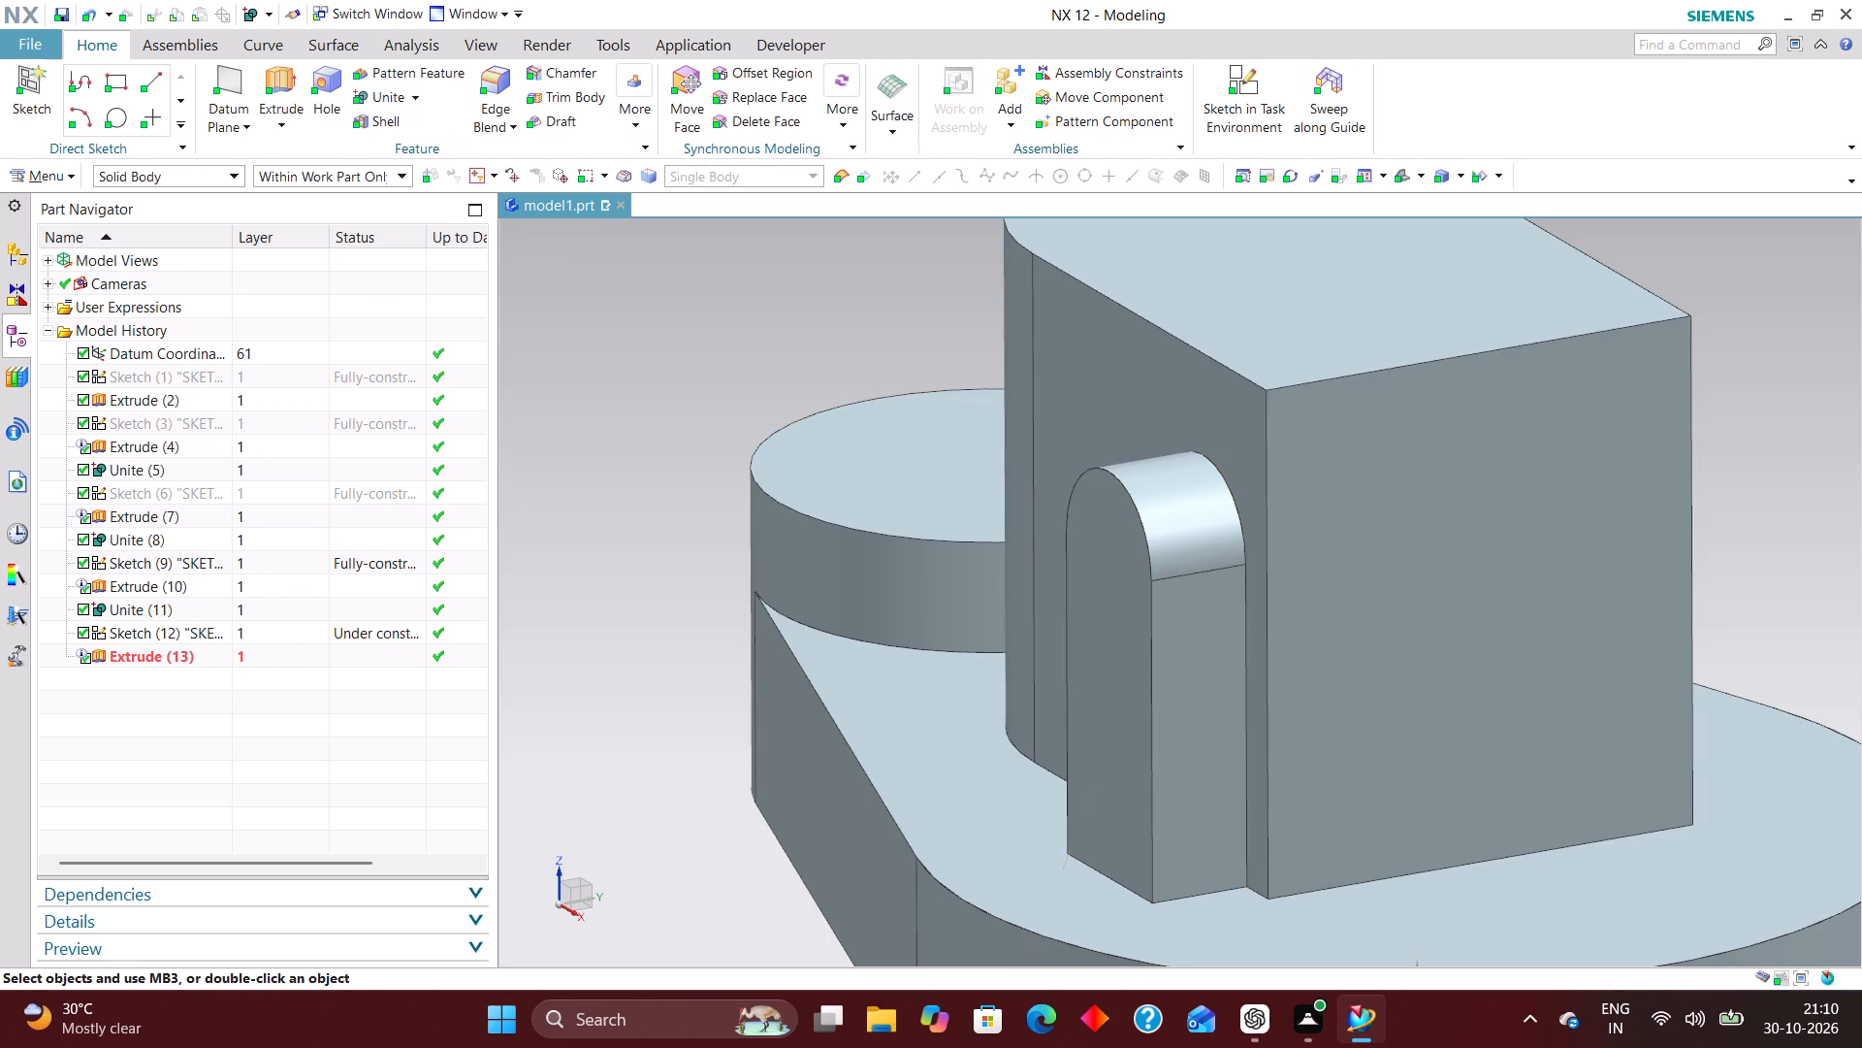
Hide the U-shaped block's sketch and the round-topped pad's sketch.
scroll(849, 652, "down", 2)
middle_click_drag(1156, 639, 1132, 618)
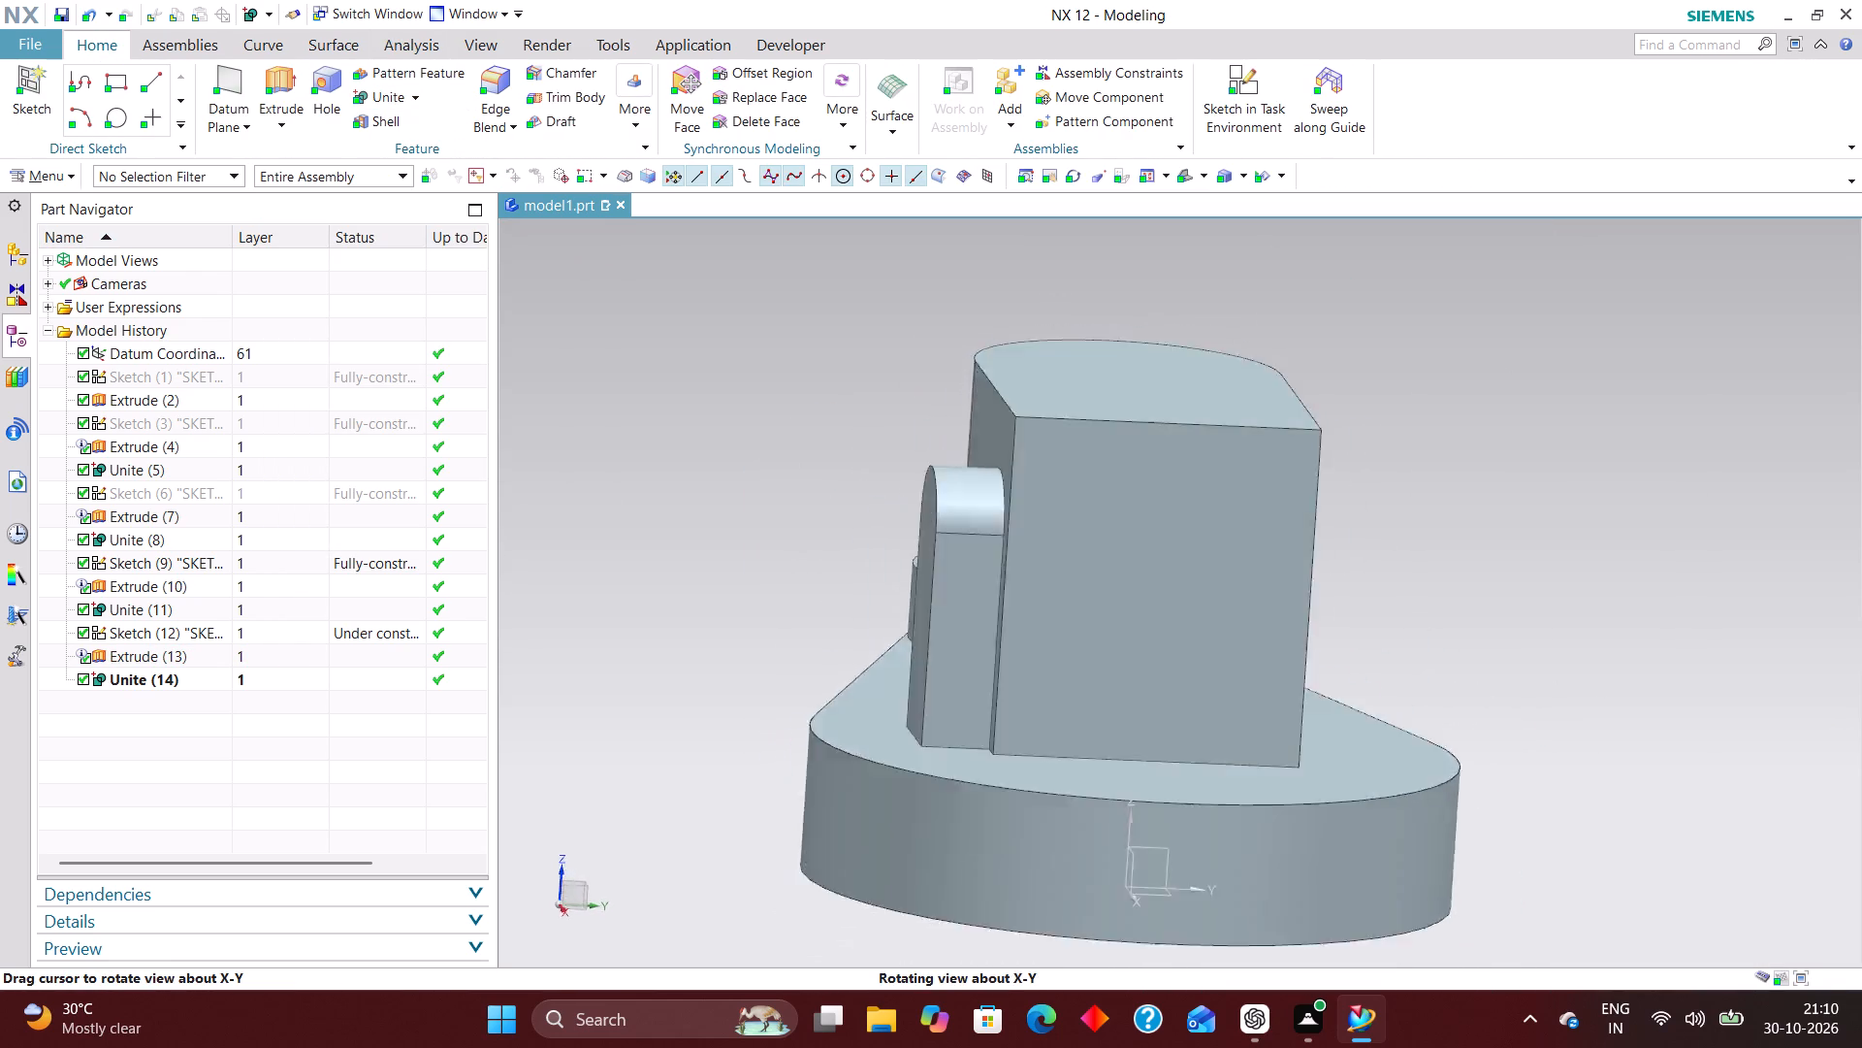
middle_click_drag(1132, 618, 1151, 555)
right_click_drag(1283, 626, 1276, 737)
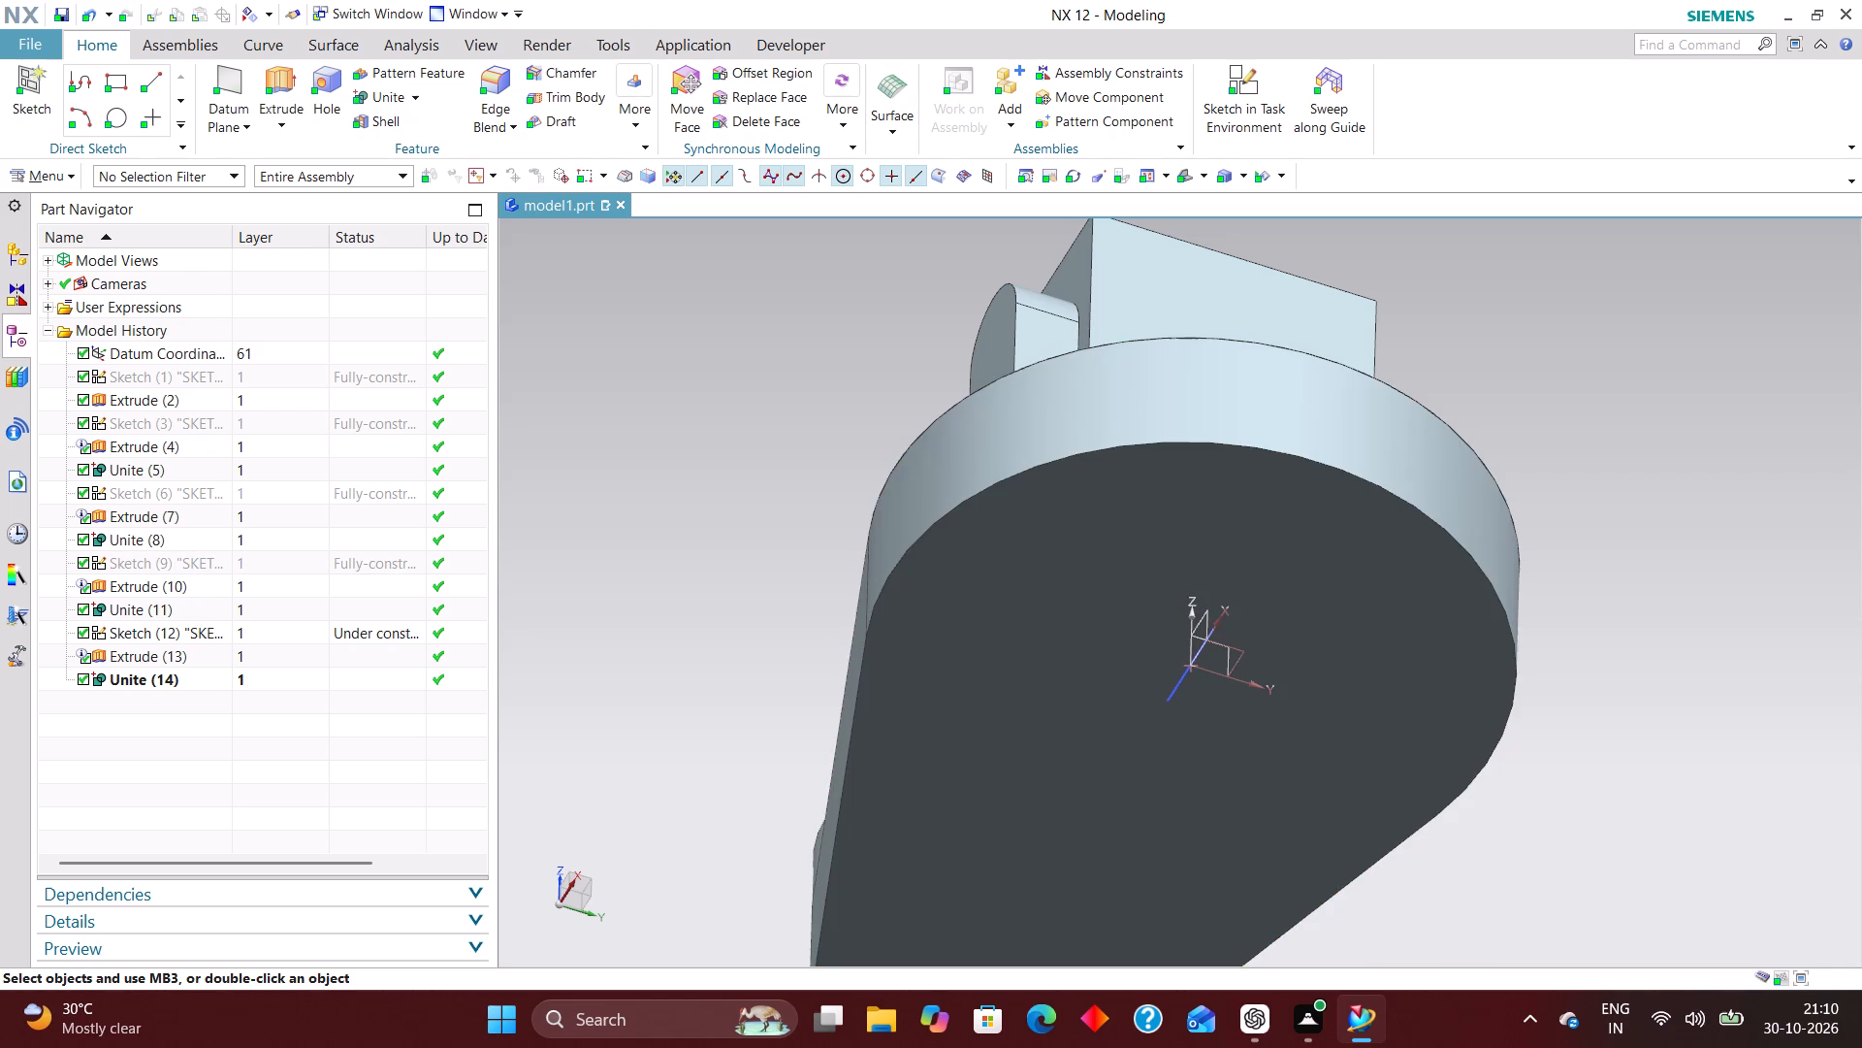
right_click_drag(1174, 687, 1147, 888)
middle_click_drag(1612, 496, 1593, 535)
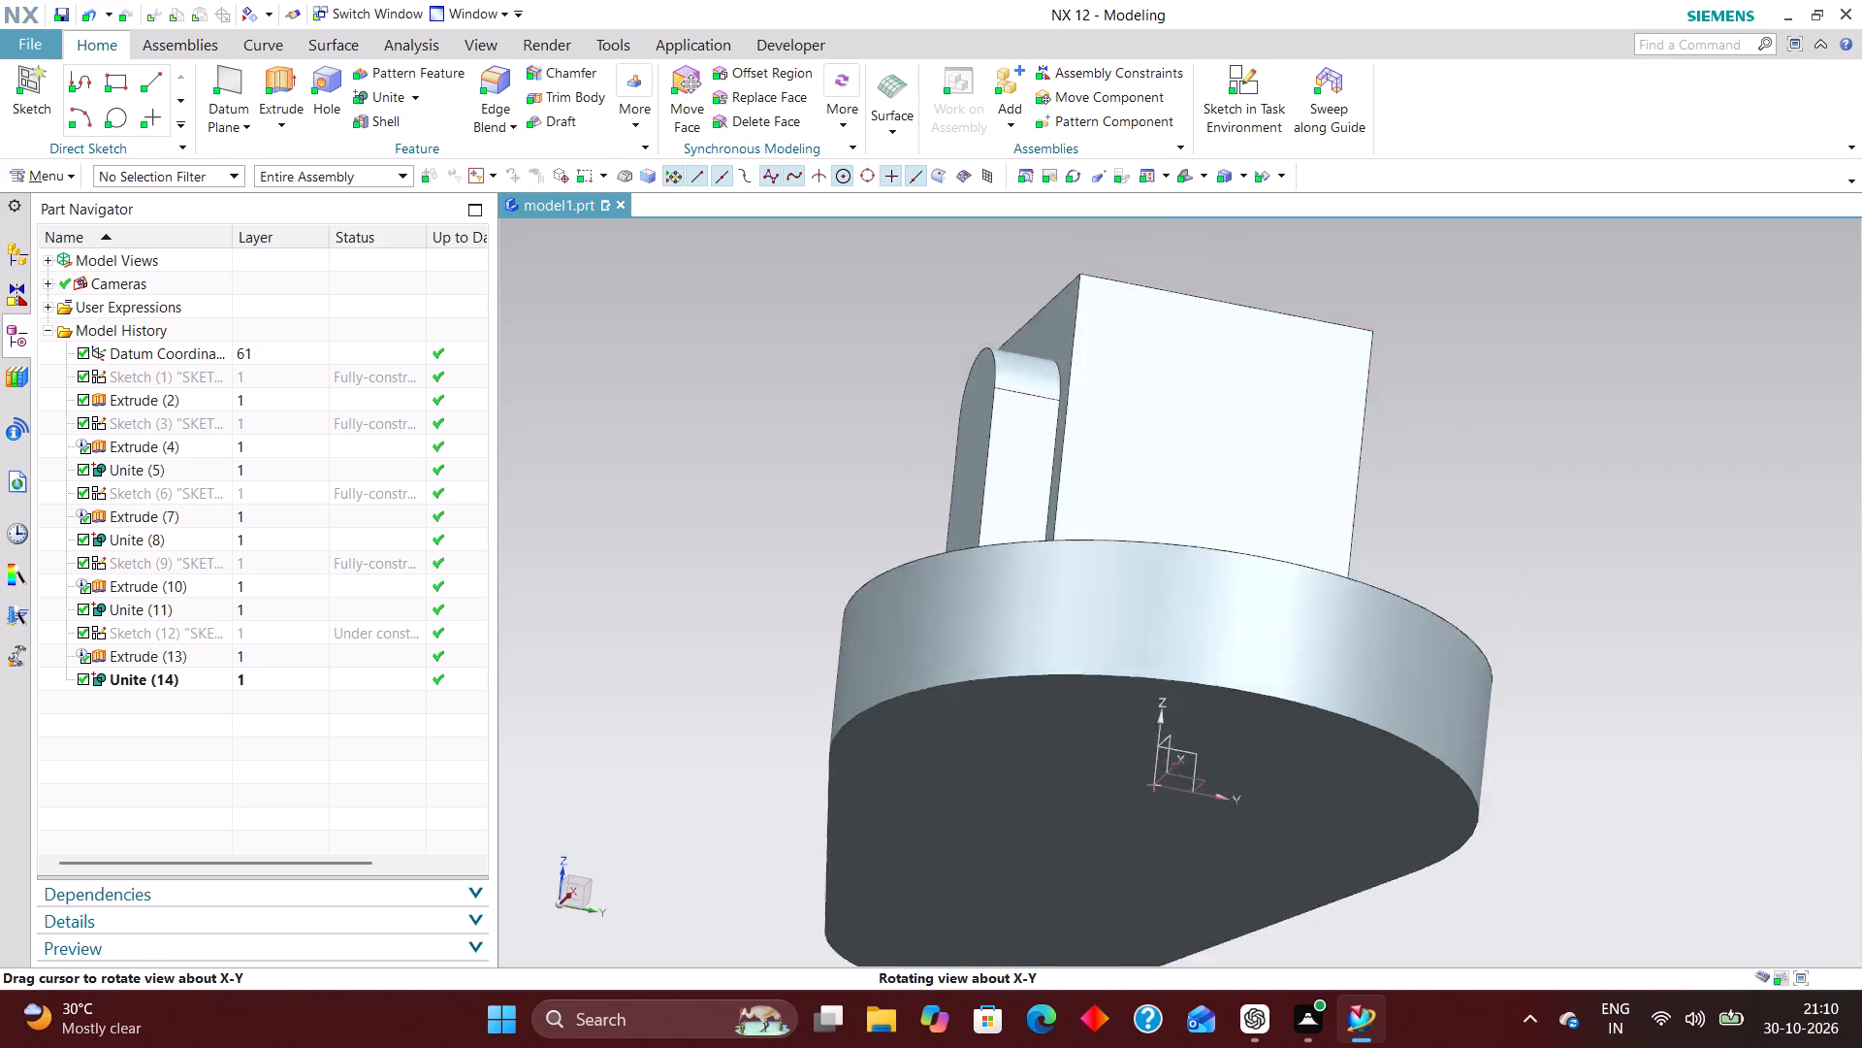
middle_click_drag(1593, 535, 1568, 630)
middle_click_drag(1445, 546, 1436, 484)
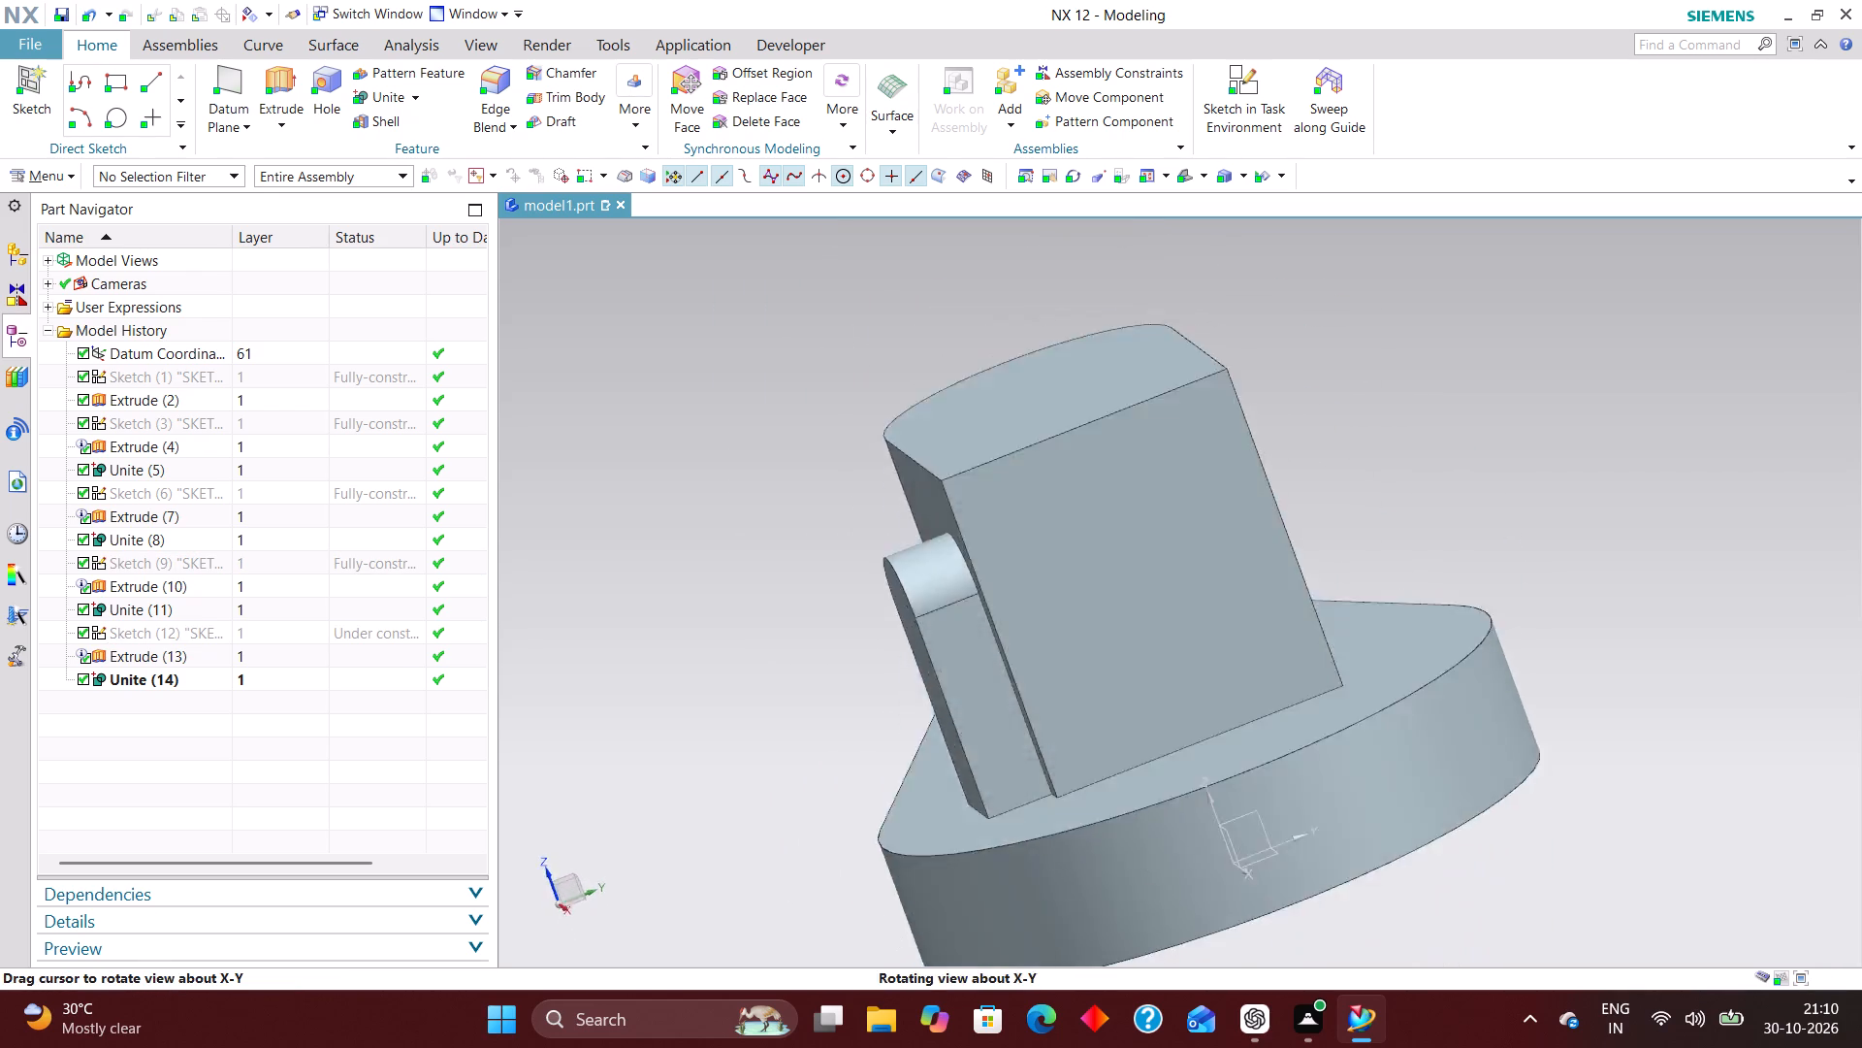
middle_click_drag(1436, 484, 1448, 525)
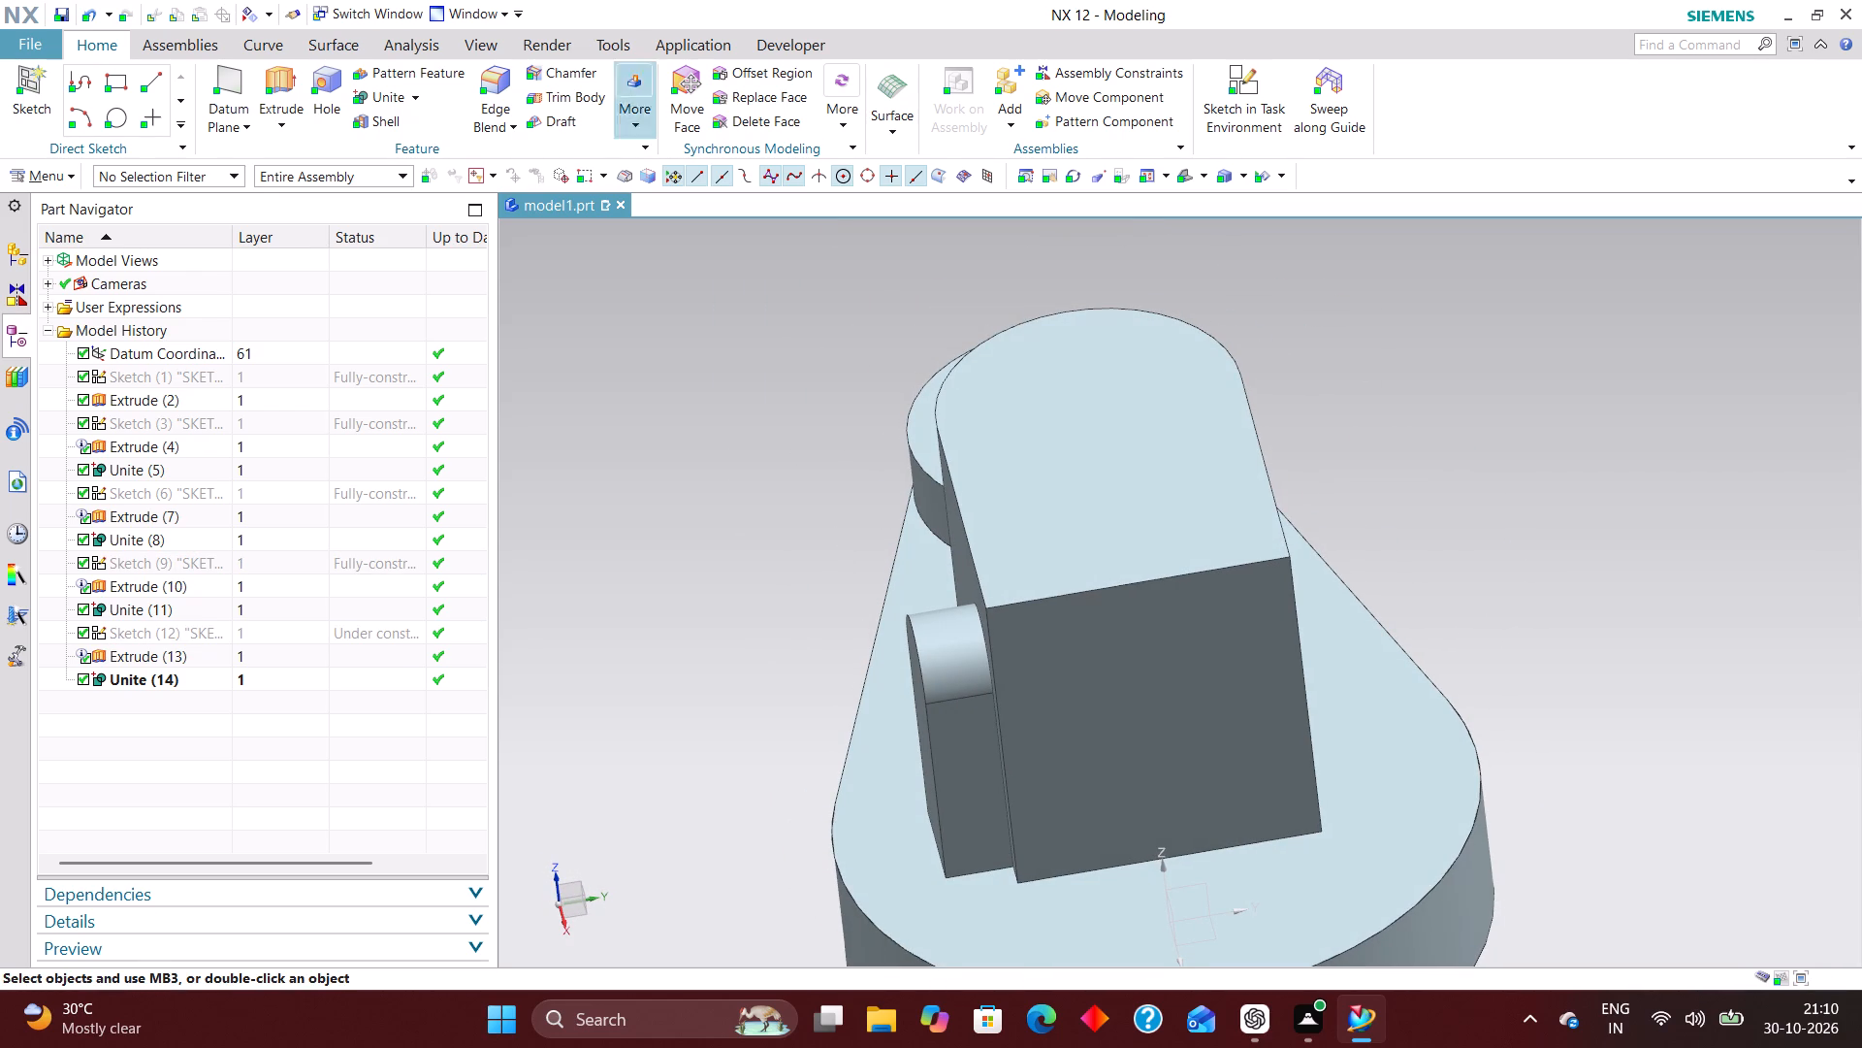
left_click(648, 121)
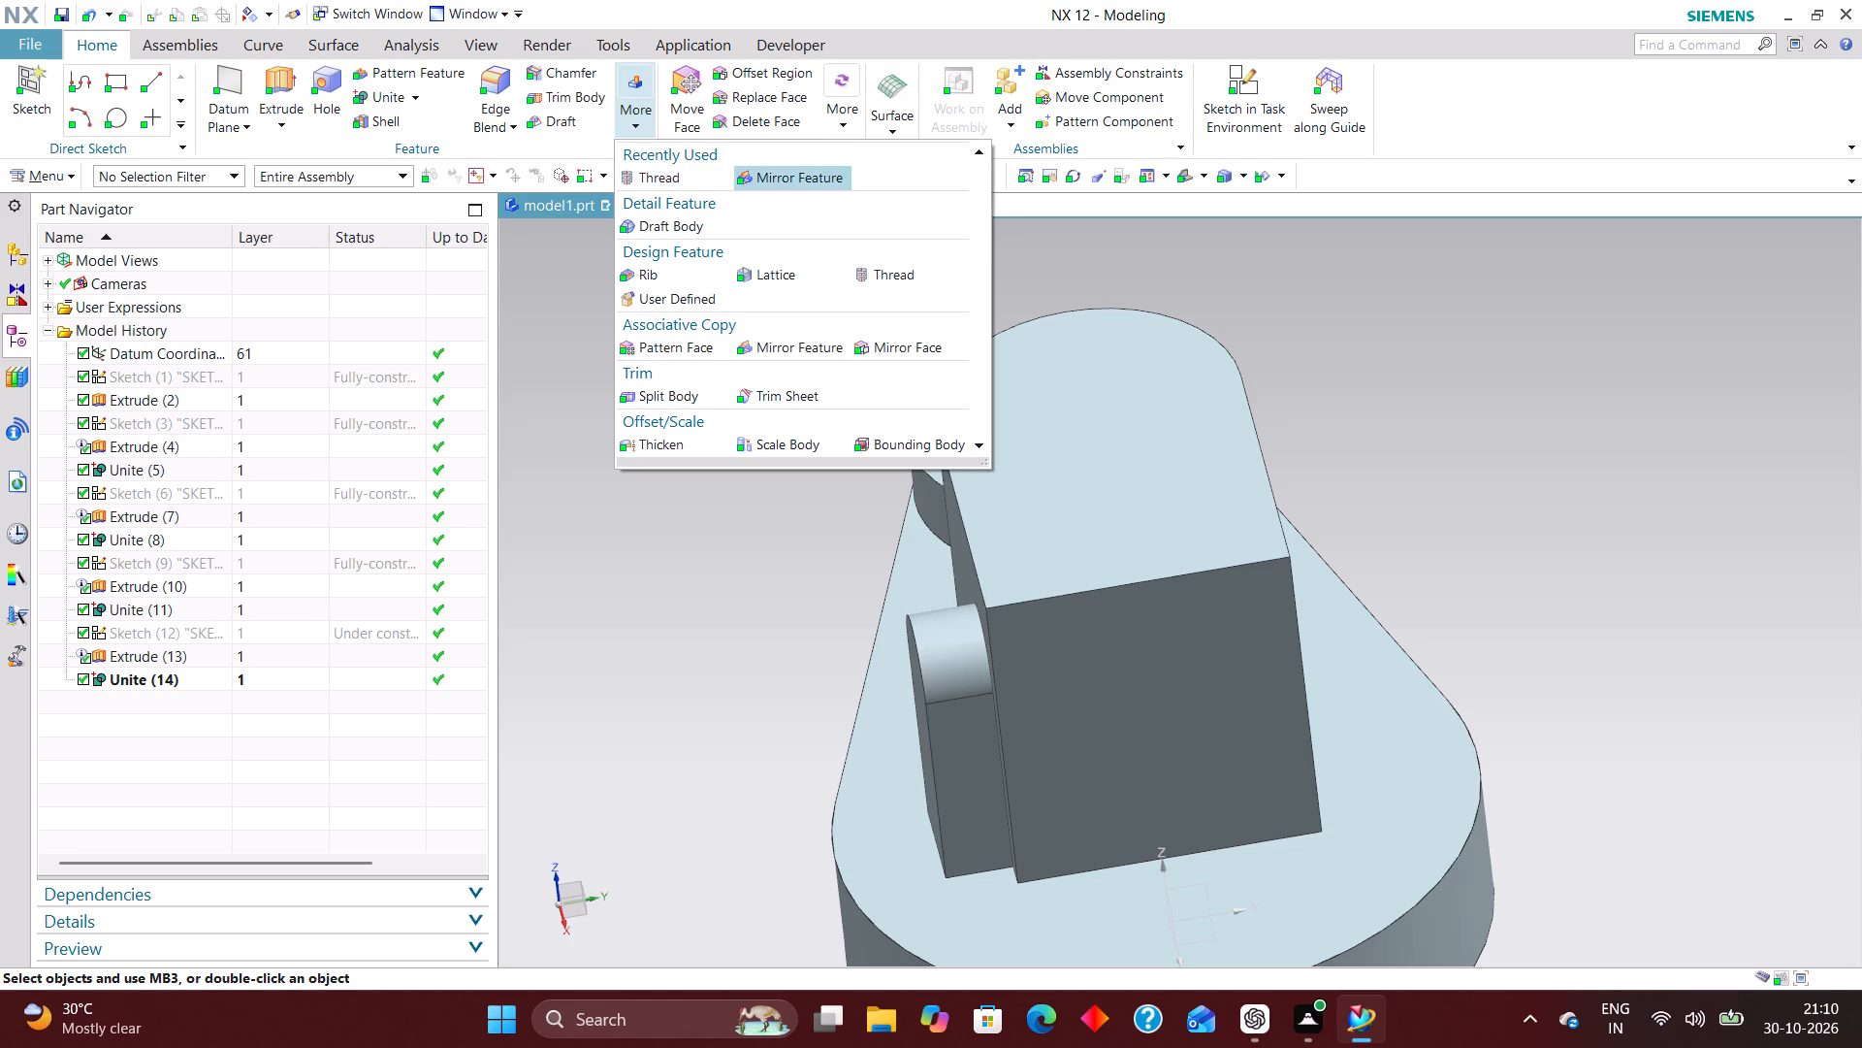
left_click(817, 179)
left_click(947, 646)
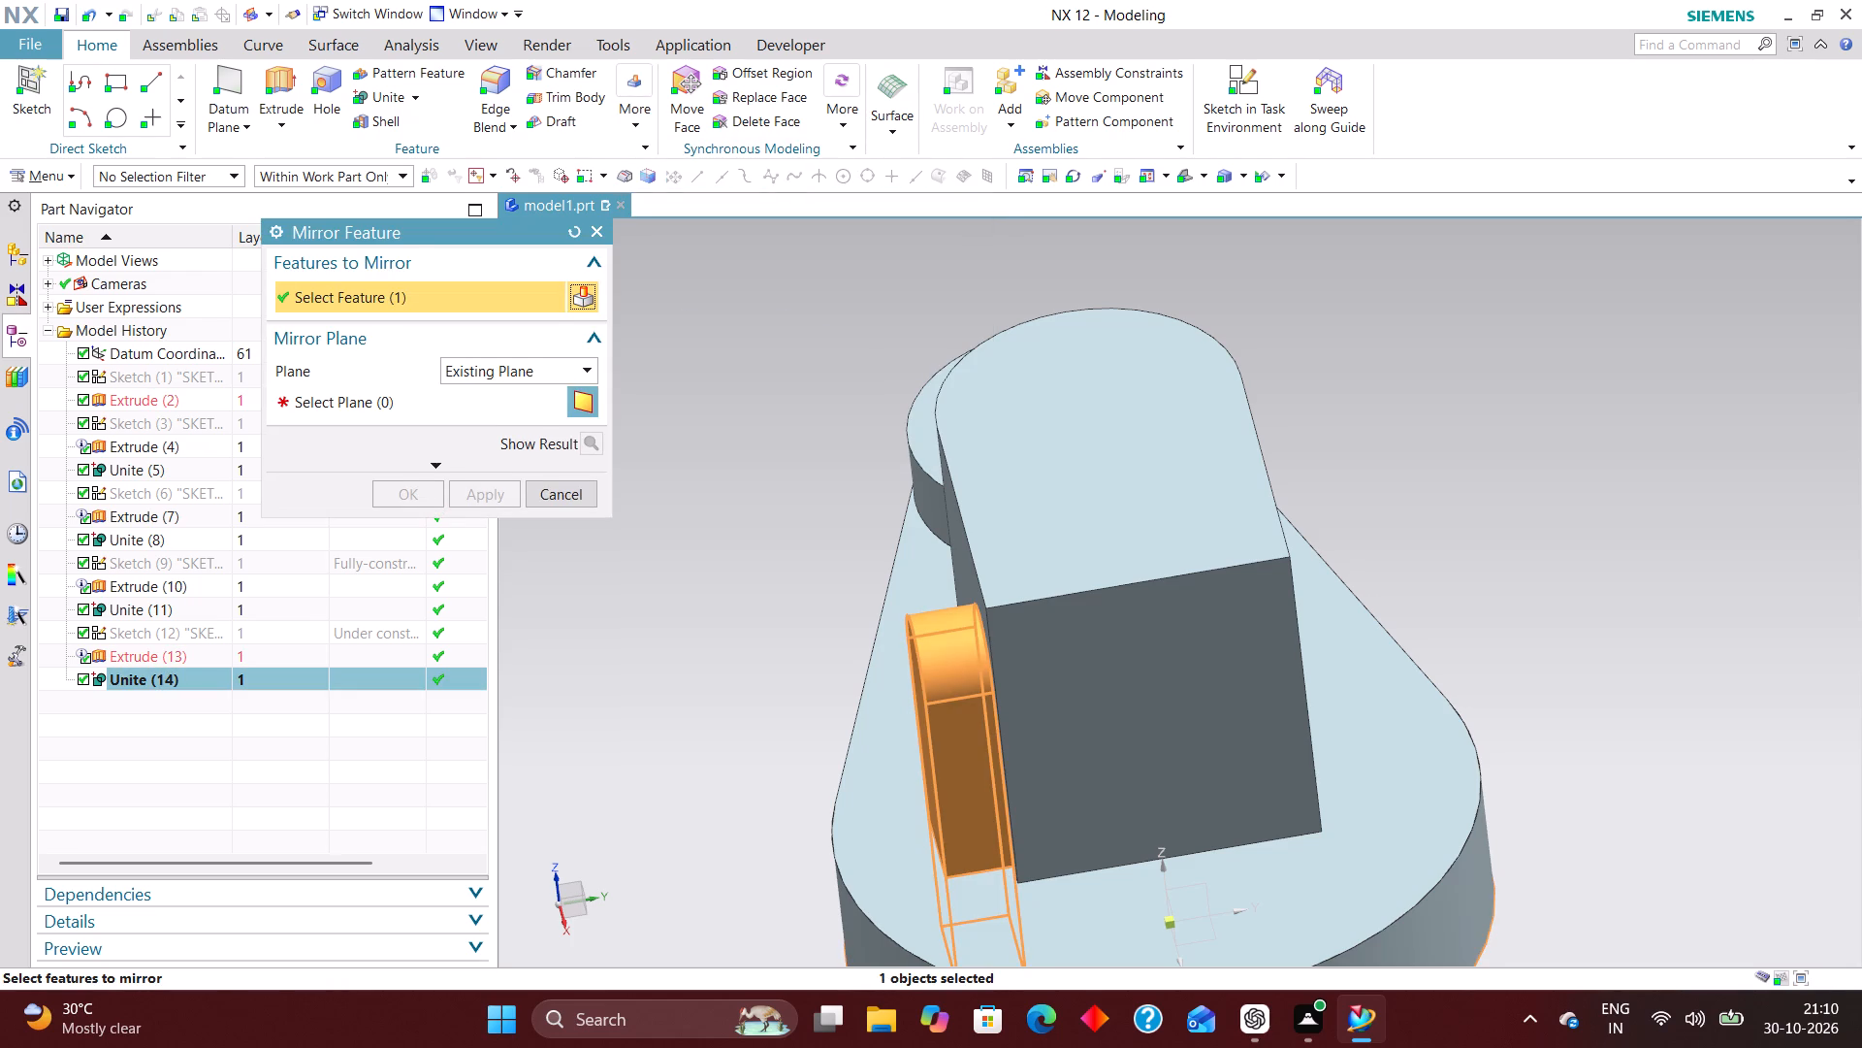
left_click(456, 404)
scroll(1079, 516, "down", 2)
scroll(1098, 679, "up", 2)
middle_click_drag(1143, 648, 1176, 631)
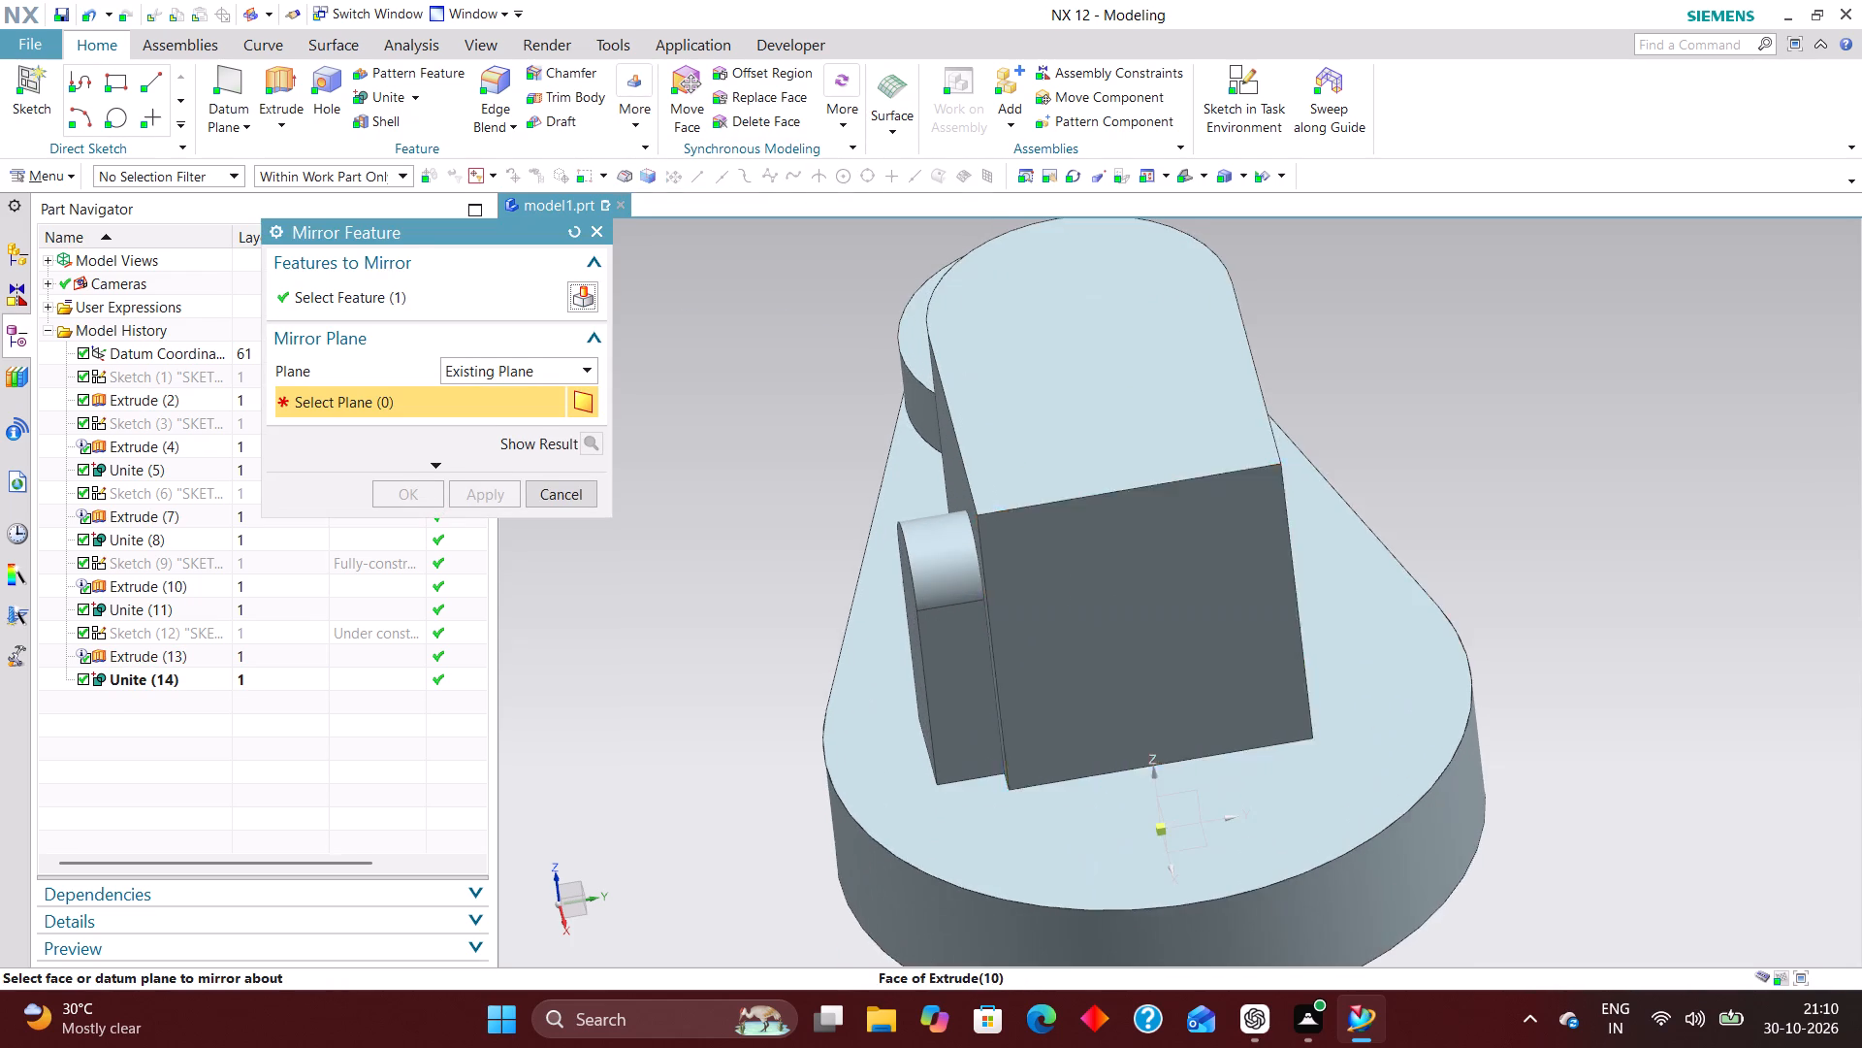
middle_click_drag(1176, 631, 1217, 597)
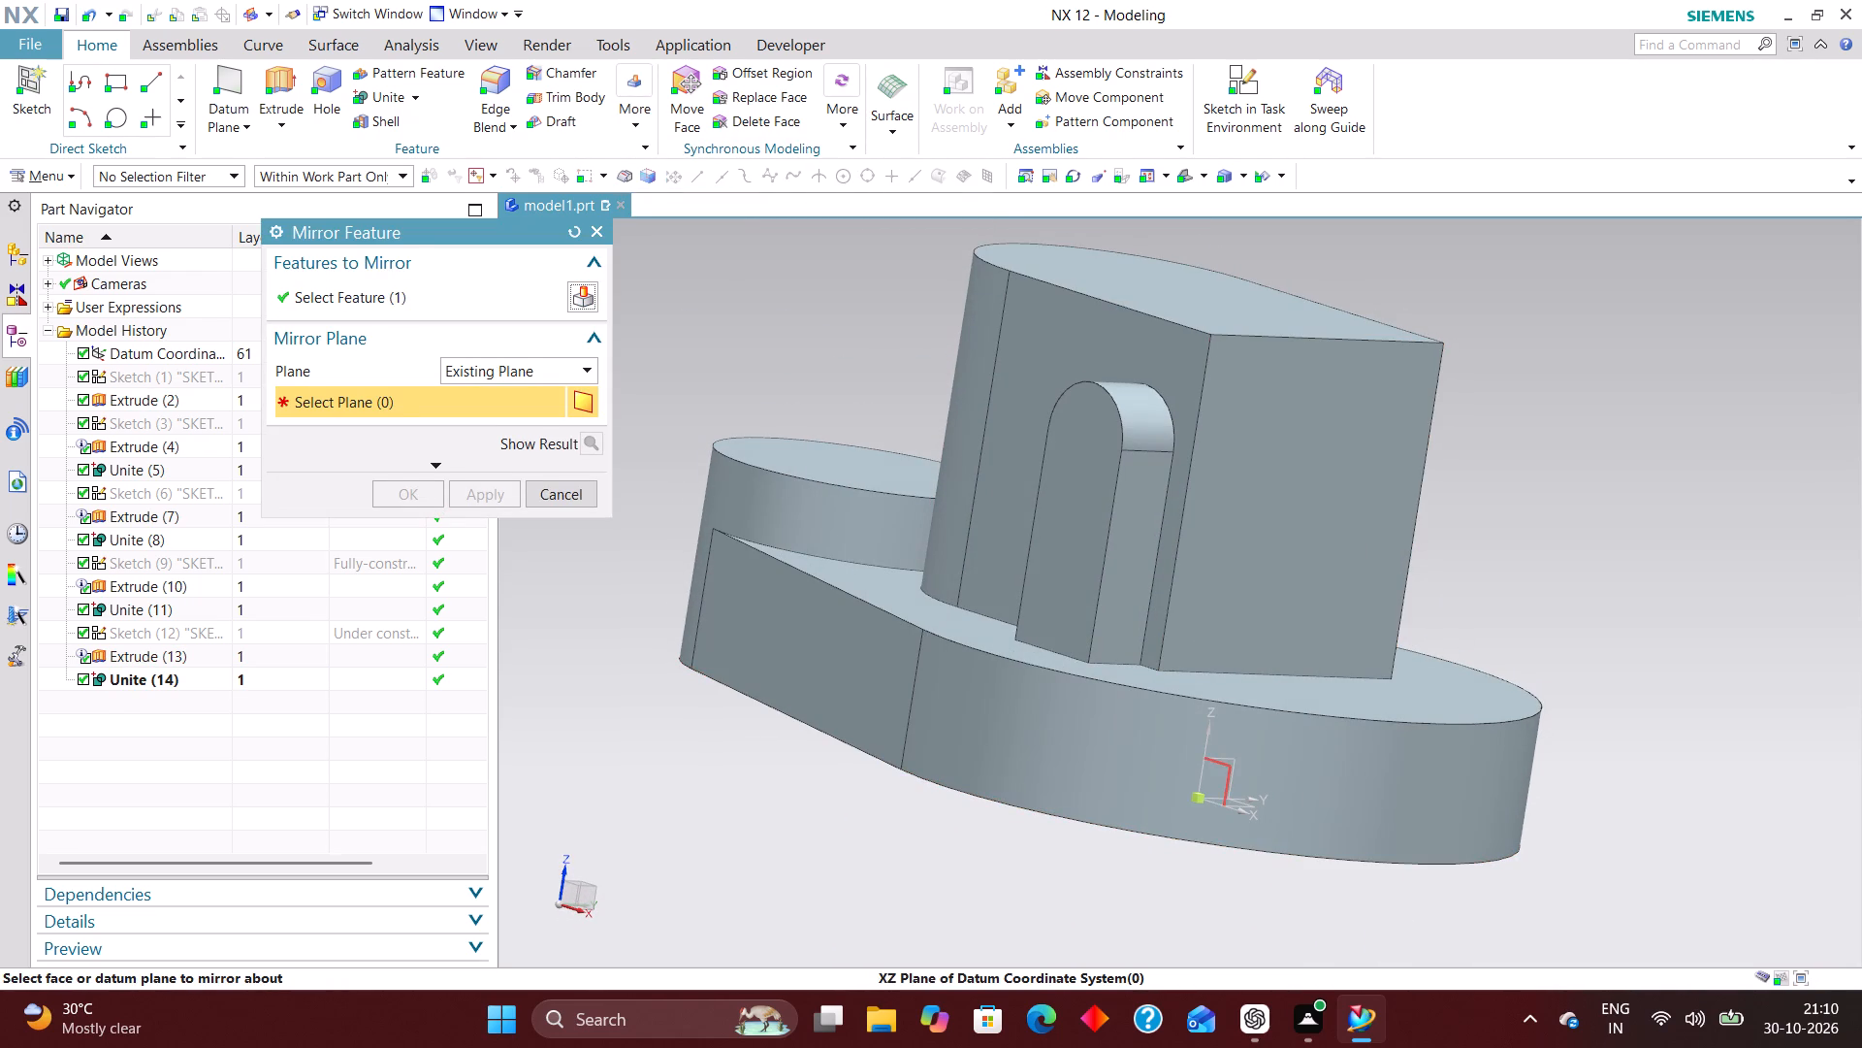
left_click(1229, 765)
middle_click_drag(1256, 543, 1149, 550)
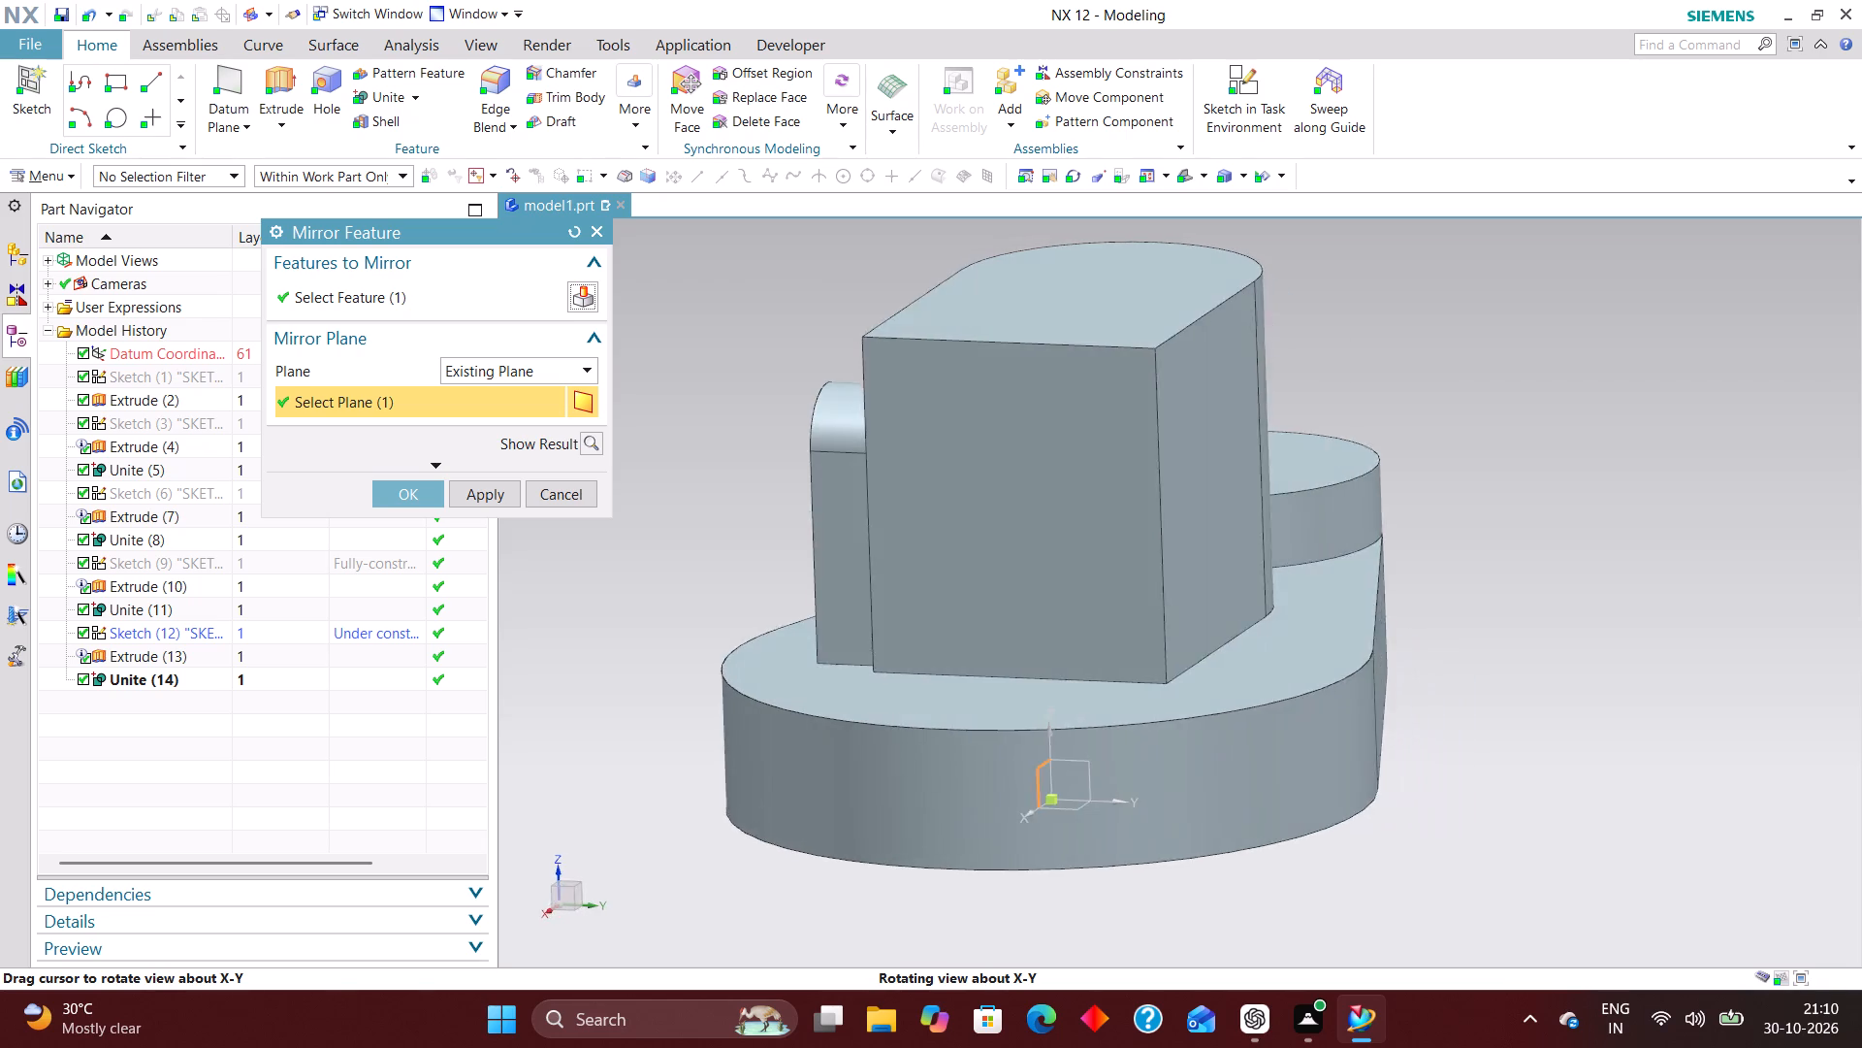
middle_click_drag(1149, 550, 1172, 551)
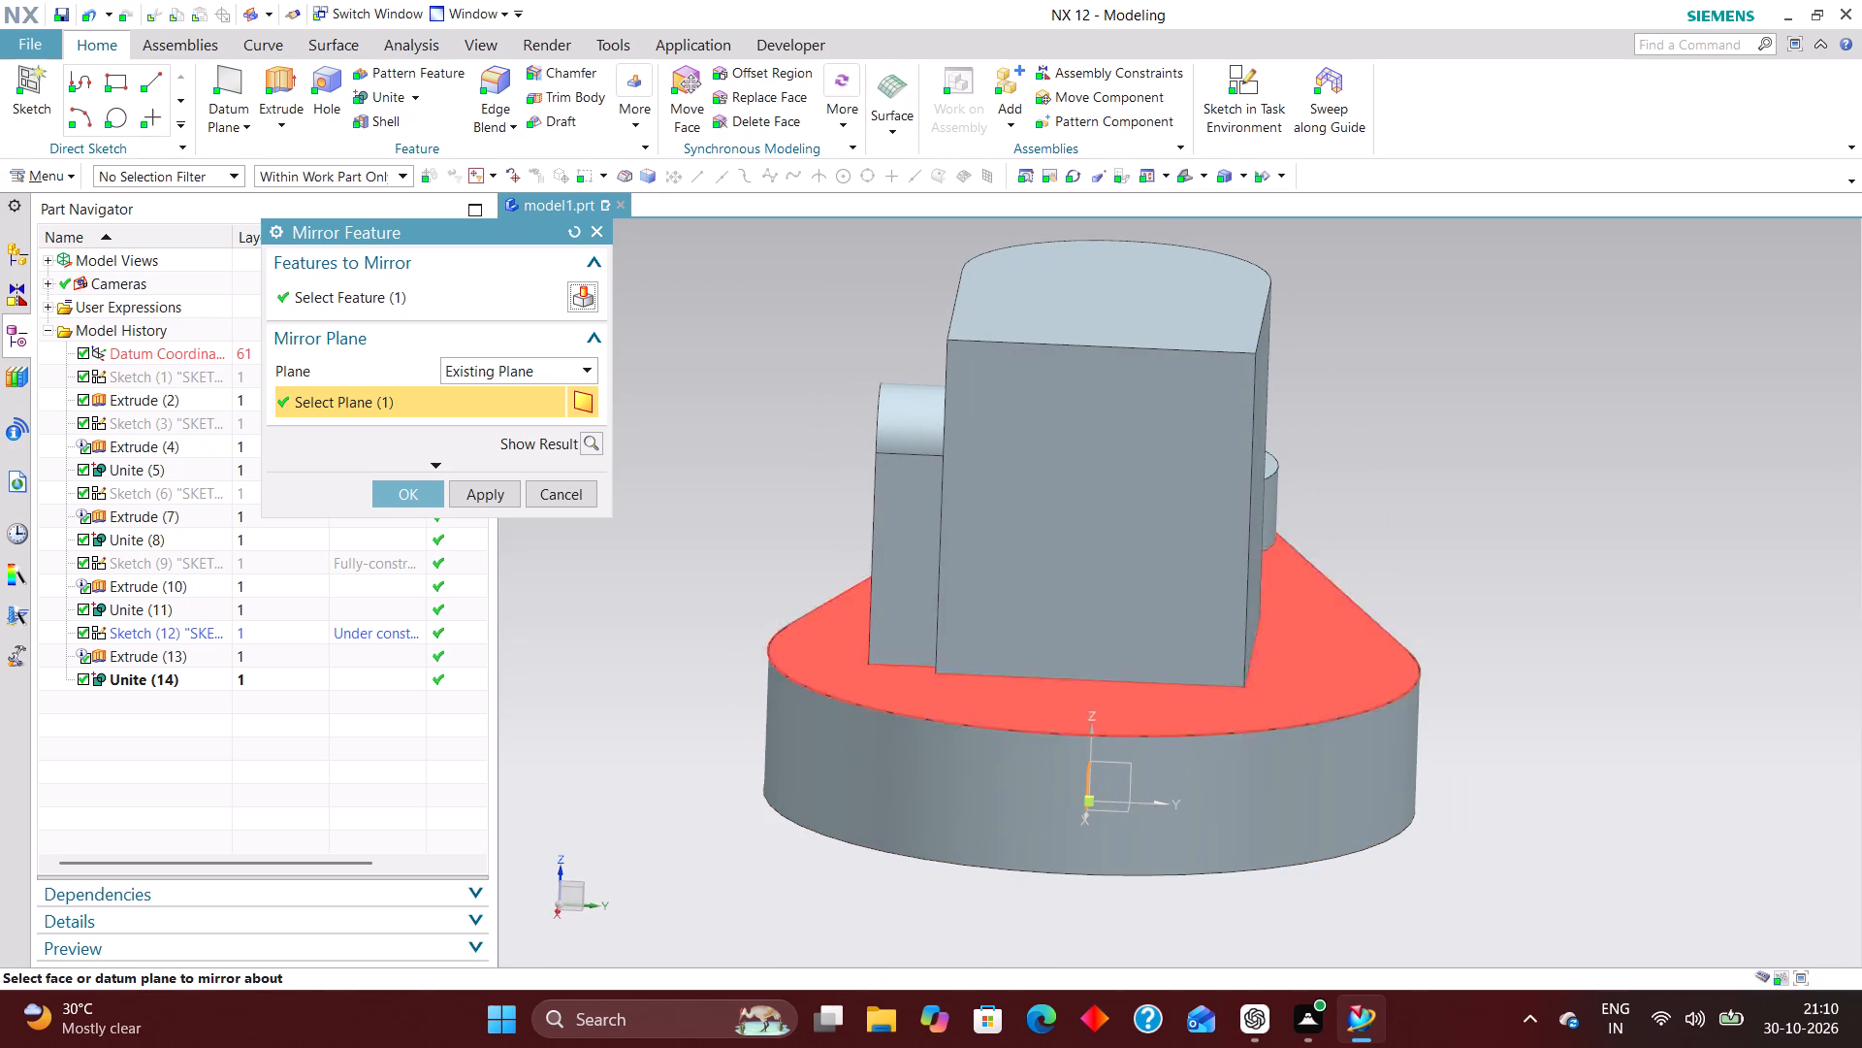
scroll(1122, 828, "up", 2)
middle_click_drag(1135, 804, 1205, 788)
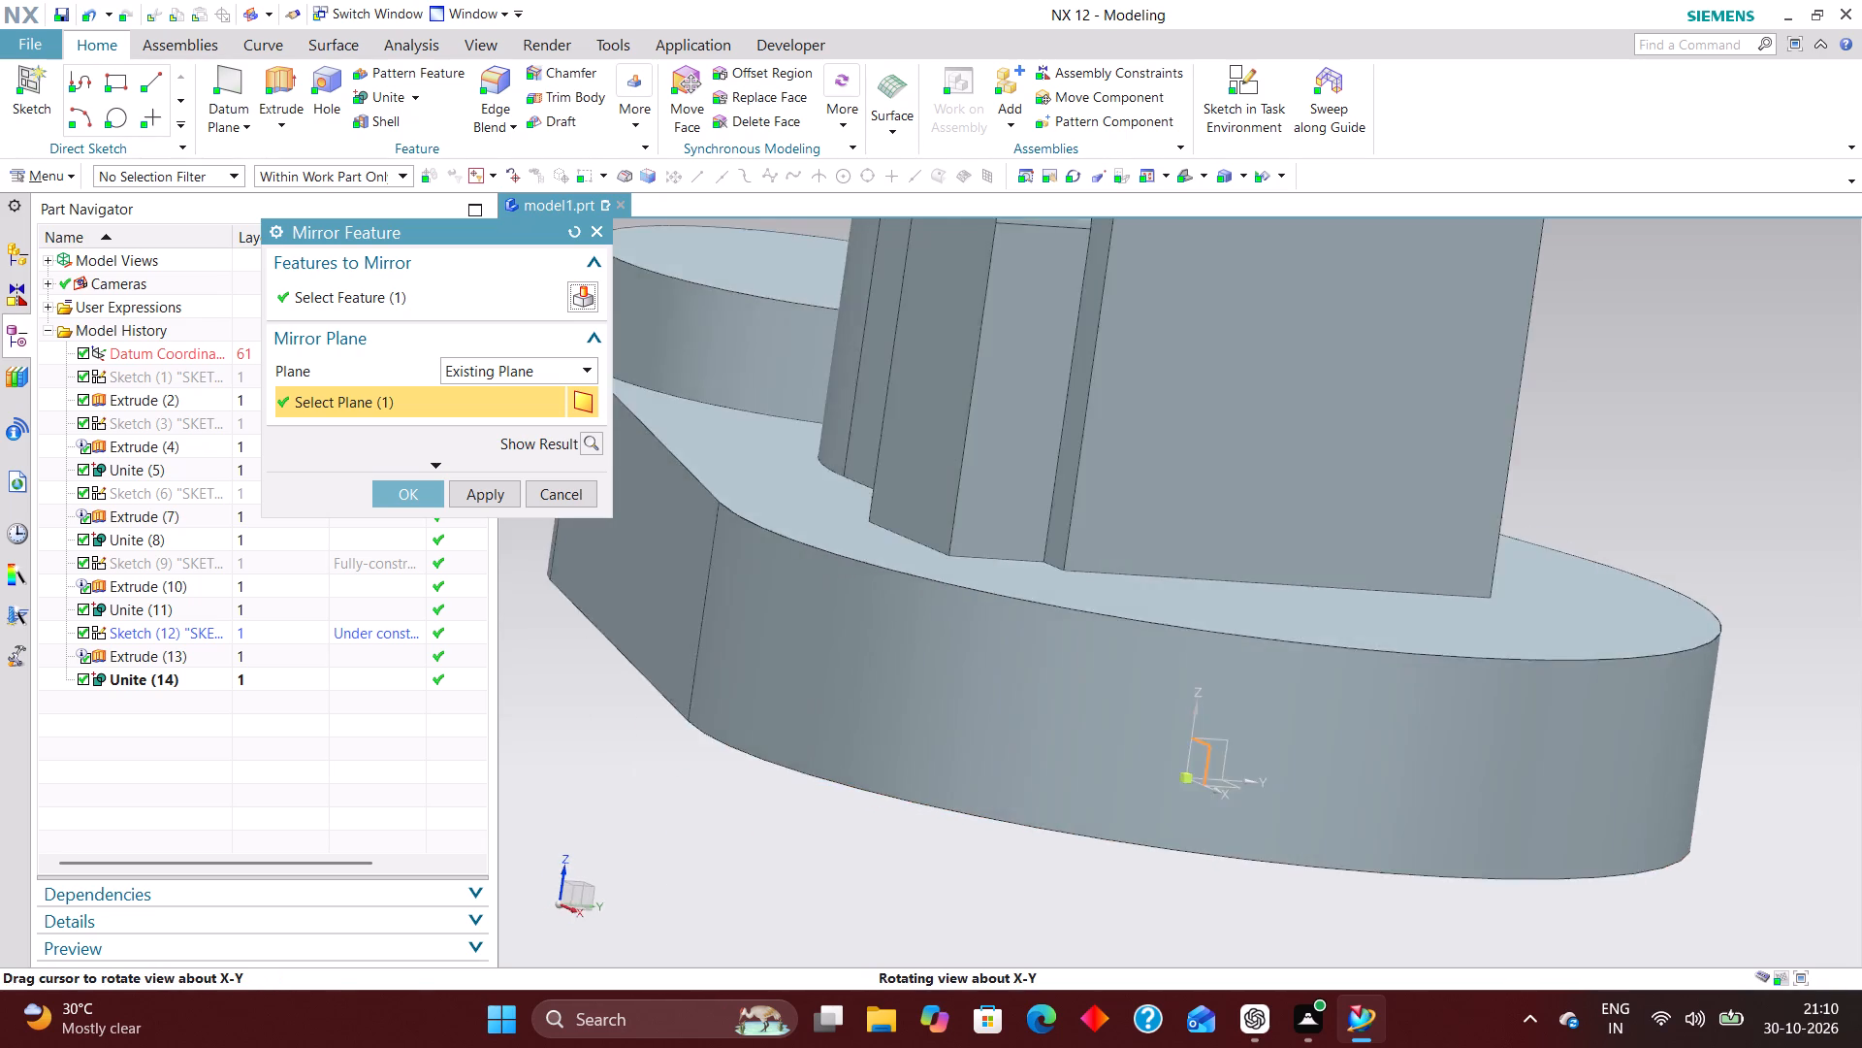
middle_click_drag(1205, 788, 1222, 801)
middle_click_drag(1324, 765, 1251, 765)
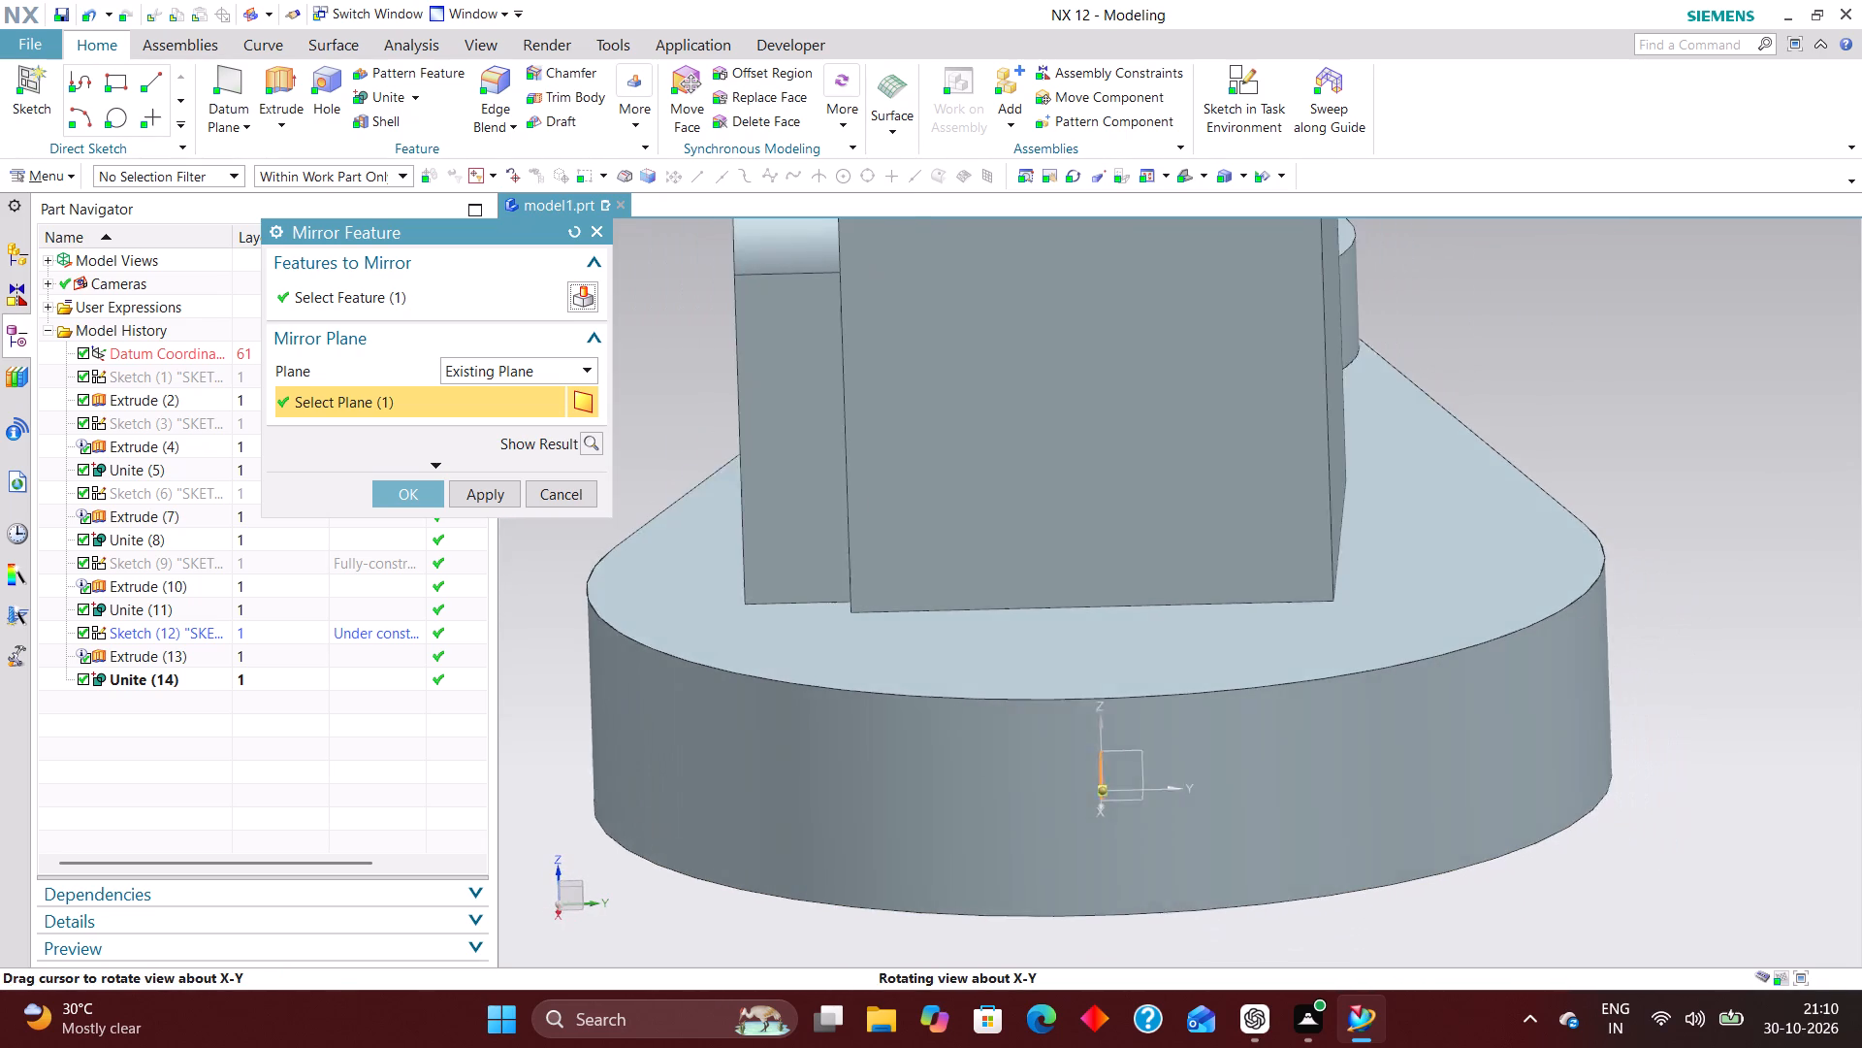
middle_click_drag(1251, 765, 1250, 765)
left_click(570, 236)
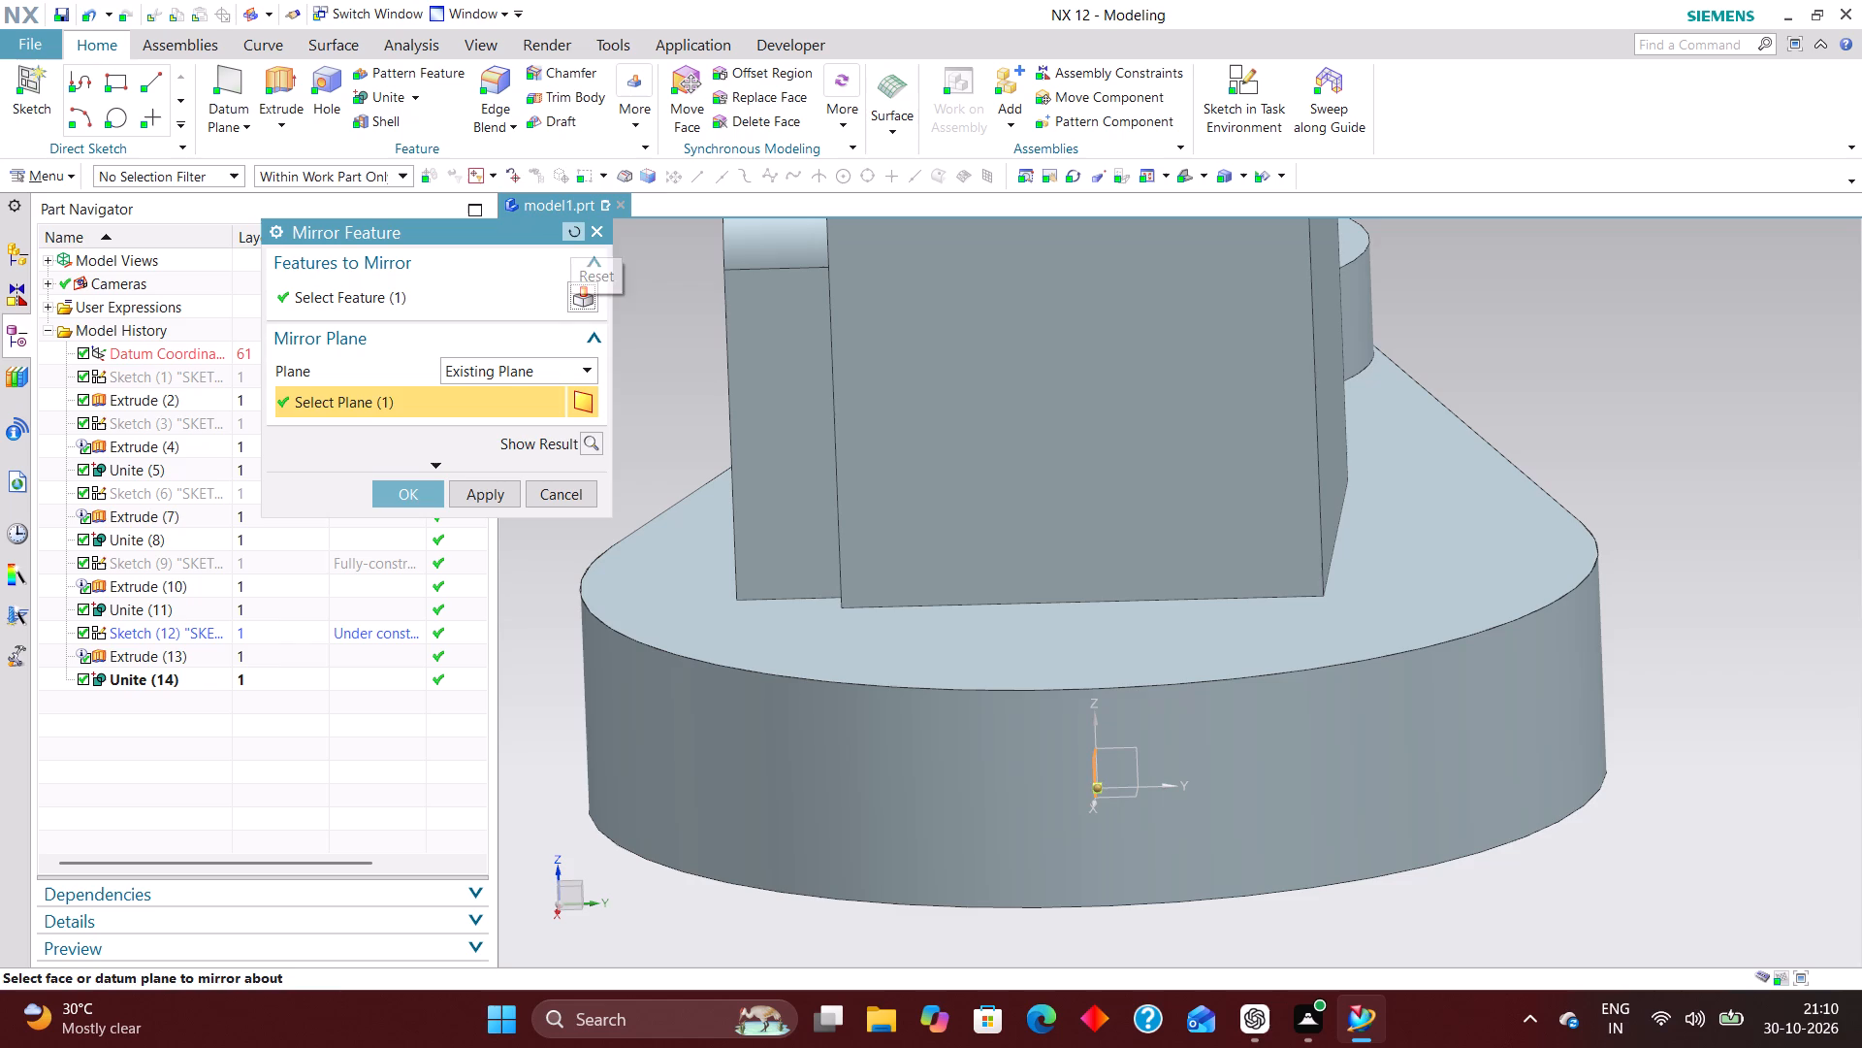
Mirror the round-topped pad's Unite feature about the datum coordinate system's XZ plane to add a matching pad on the block's opposite side.
left_click(786, 446)
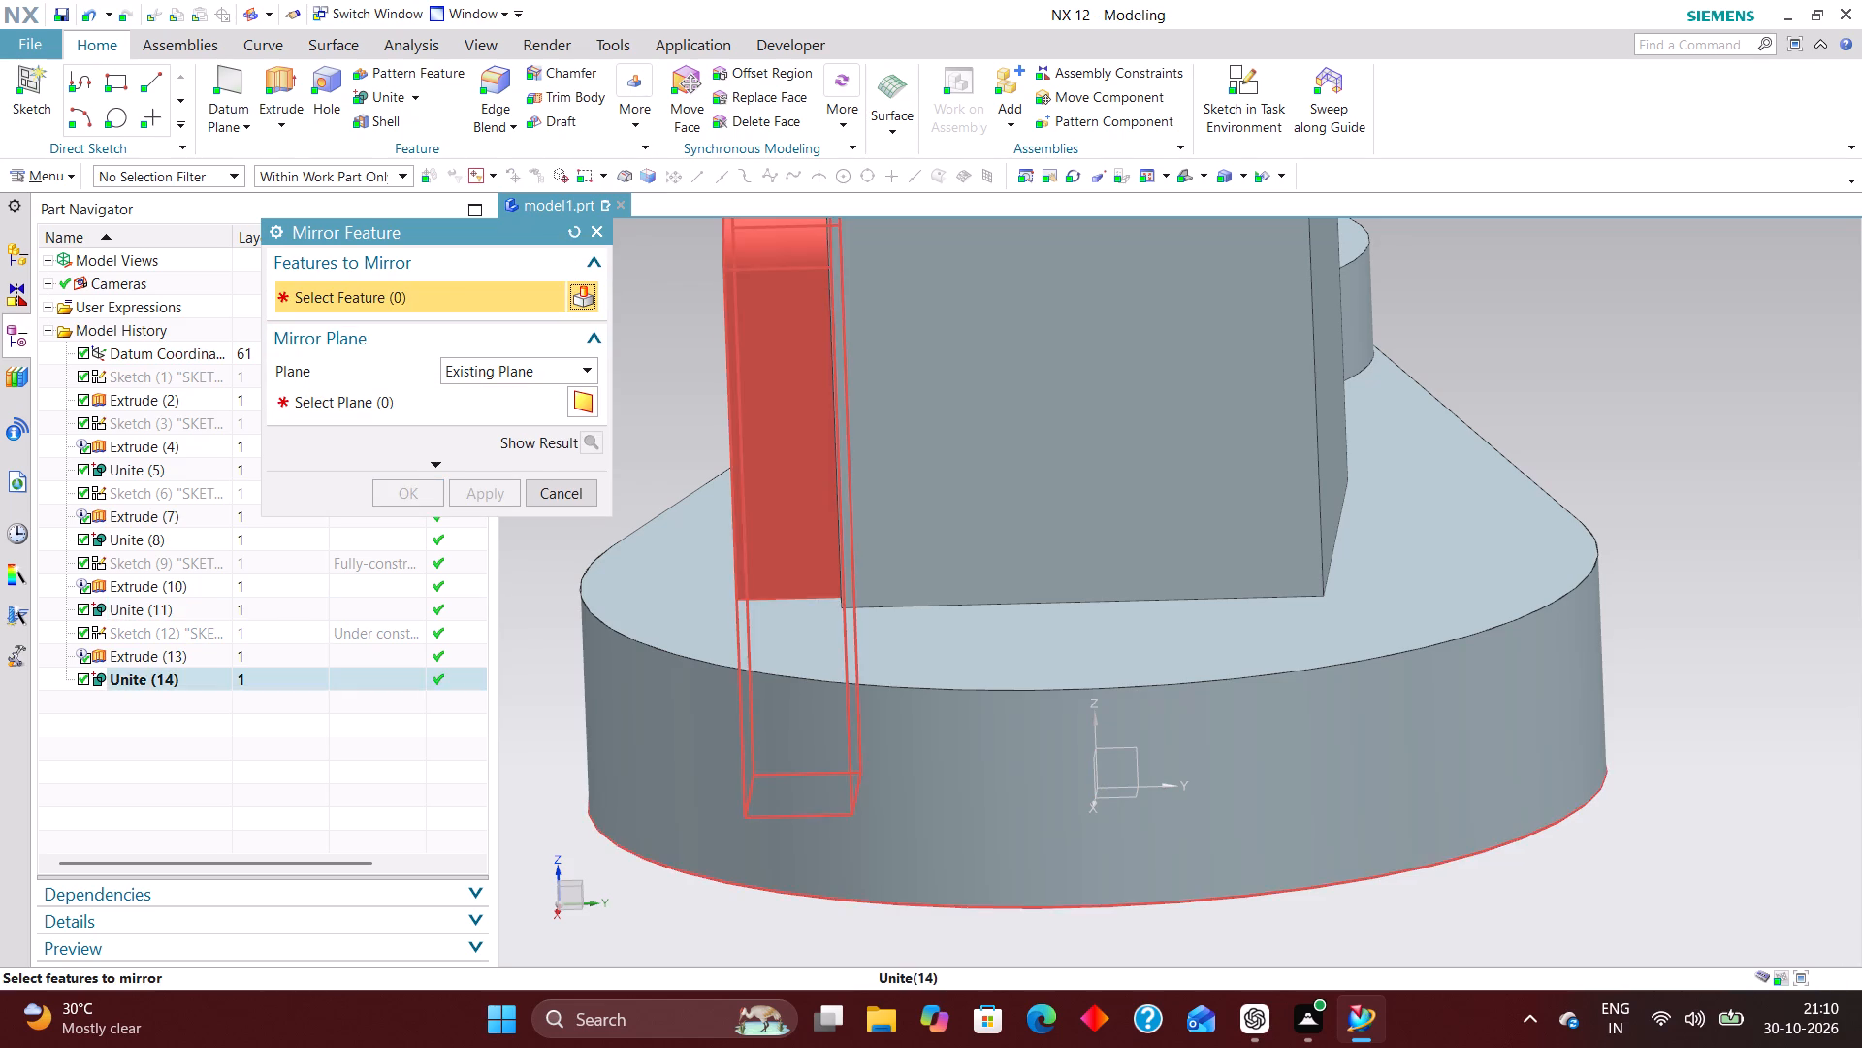
left_click(467, 407)
middle_click_drag(1136, 826, 1162, 824)
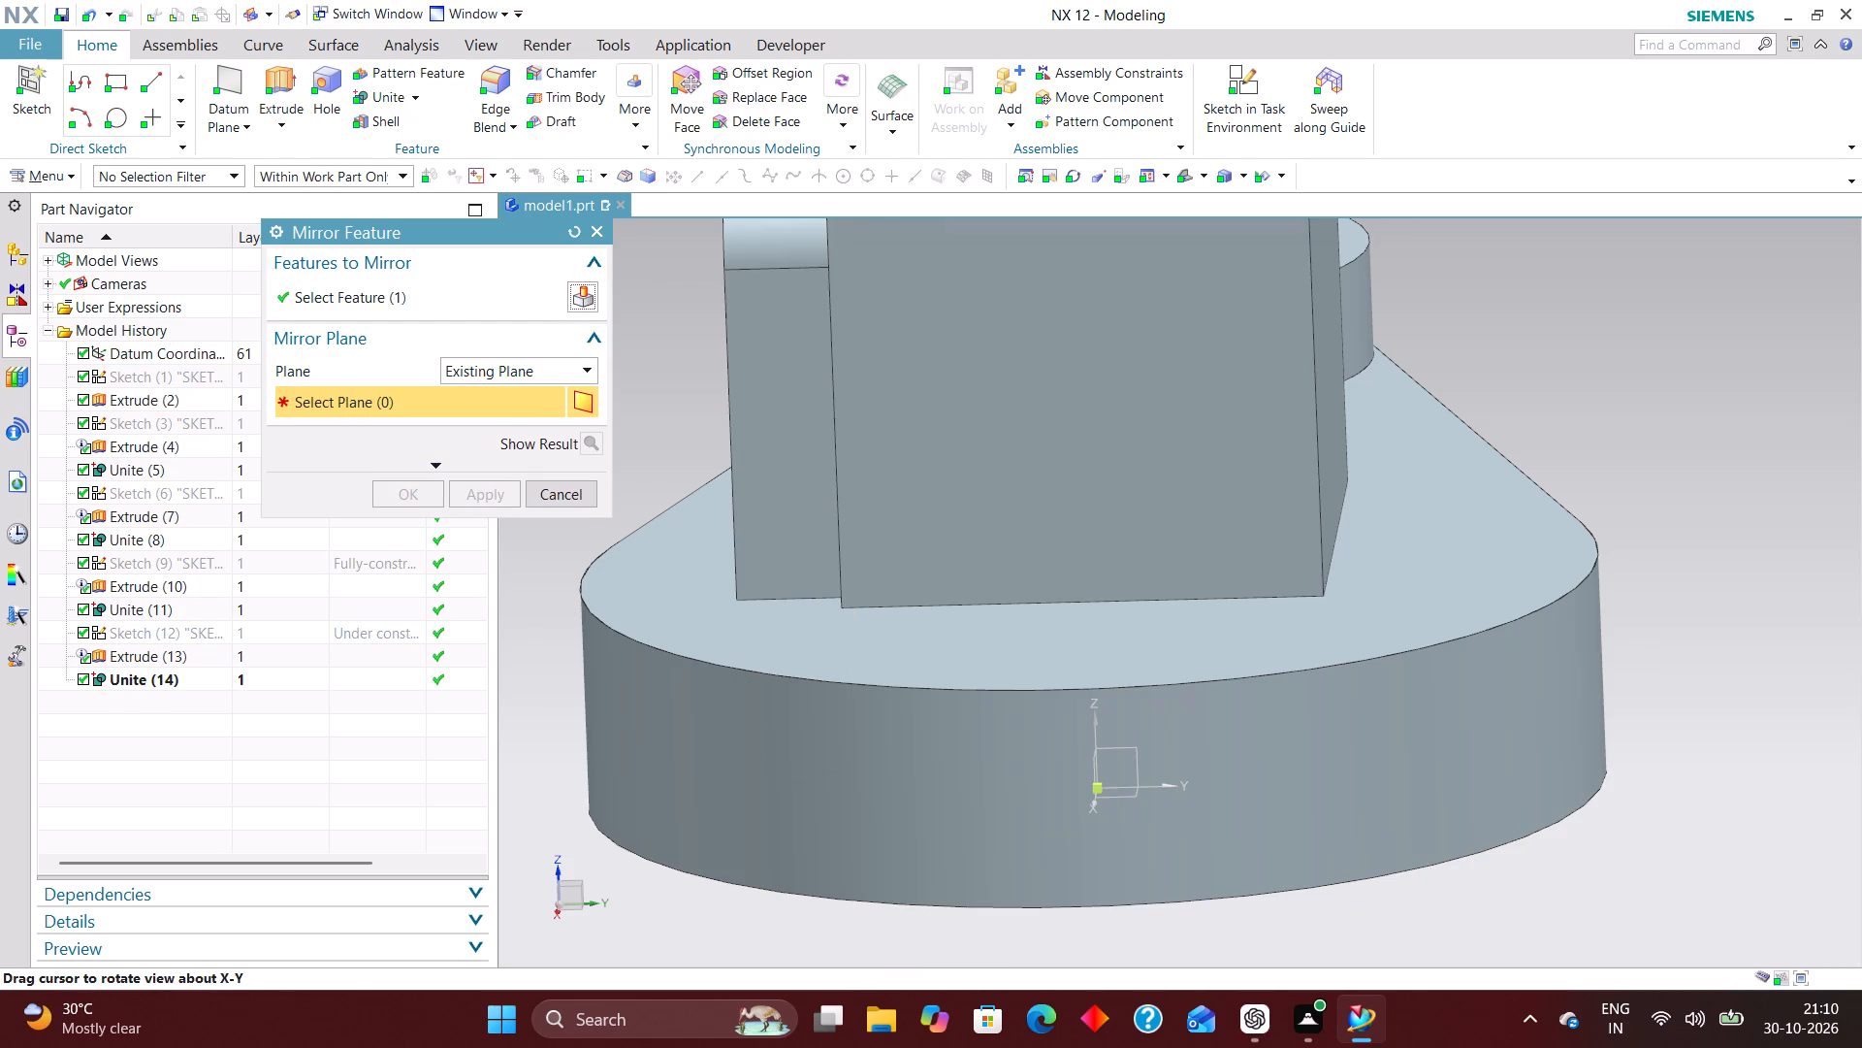
middle_click_drag(1162, 824, 1220, 824)
scroll(1300, 776, "up", 3)
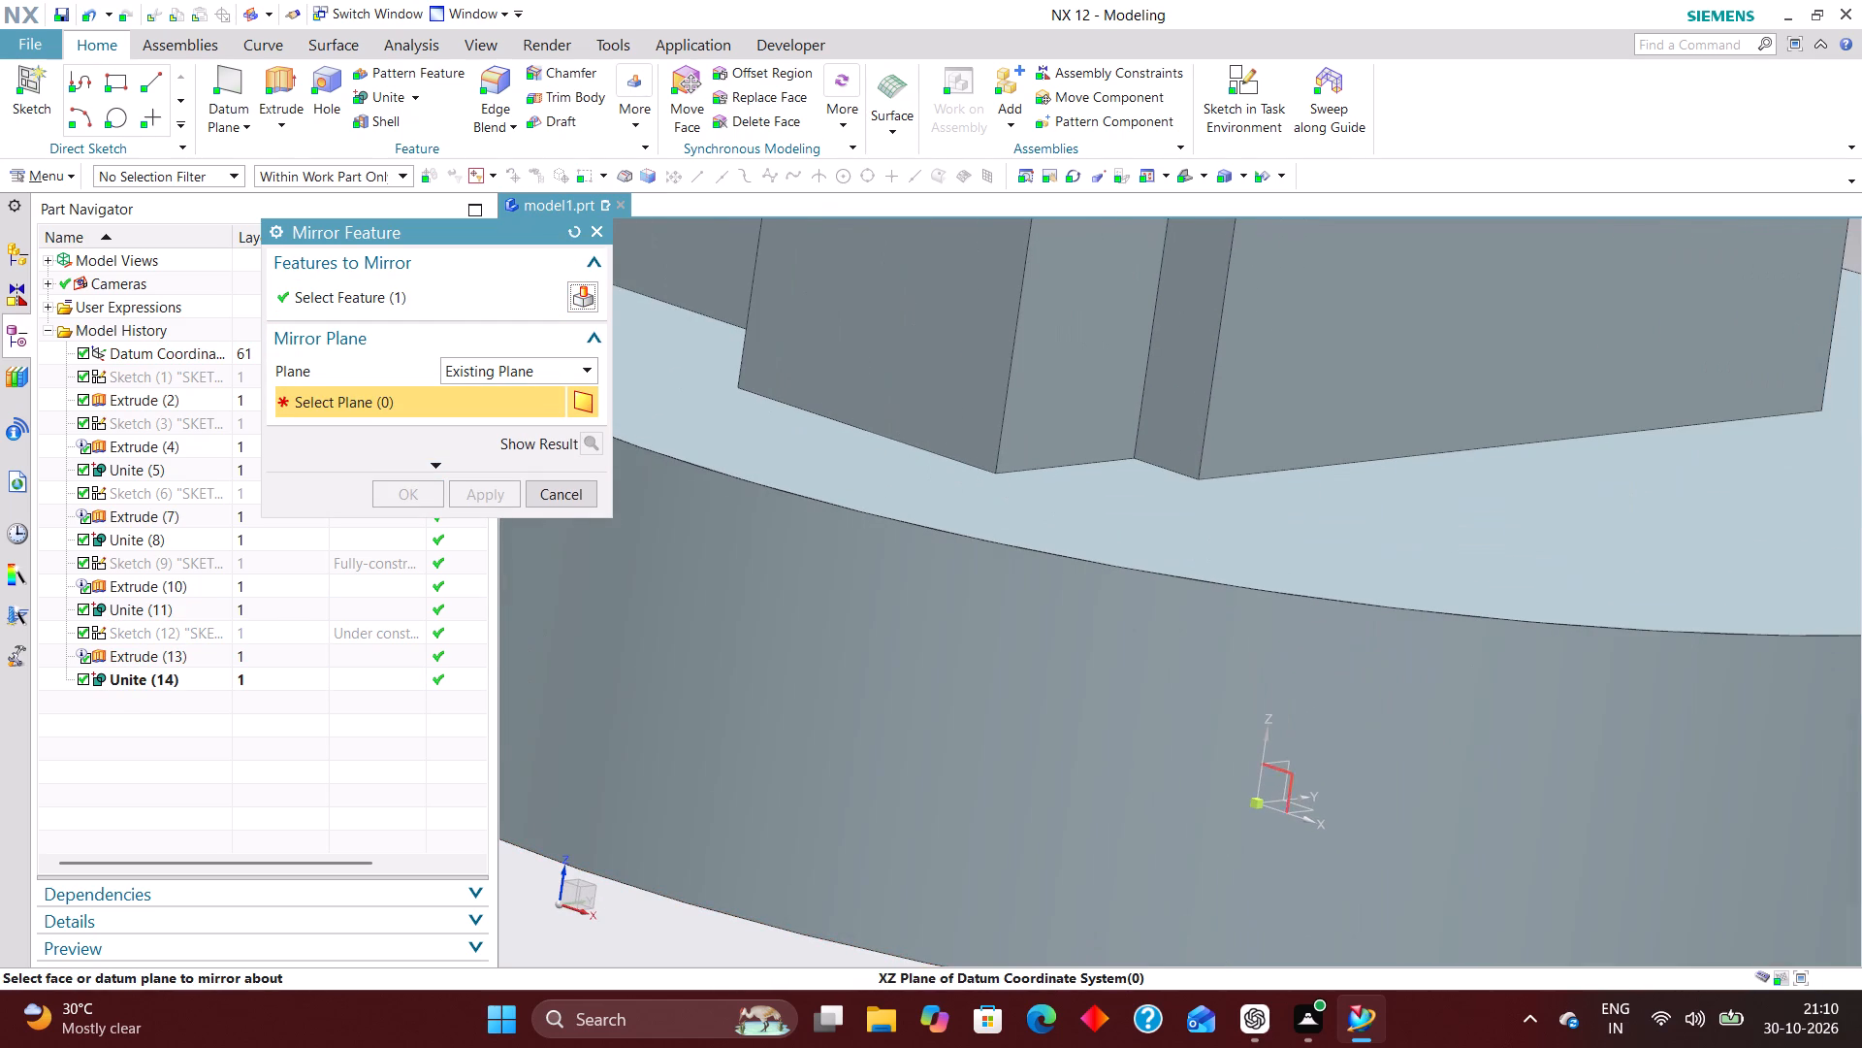
left_click(1289, 777)
scroll(1306, 777, "down", 4)
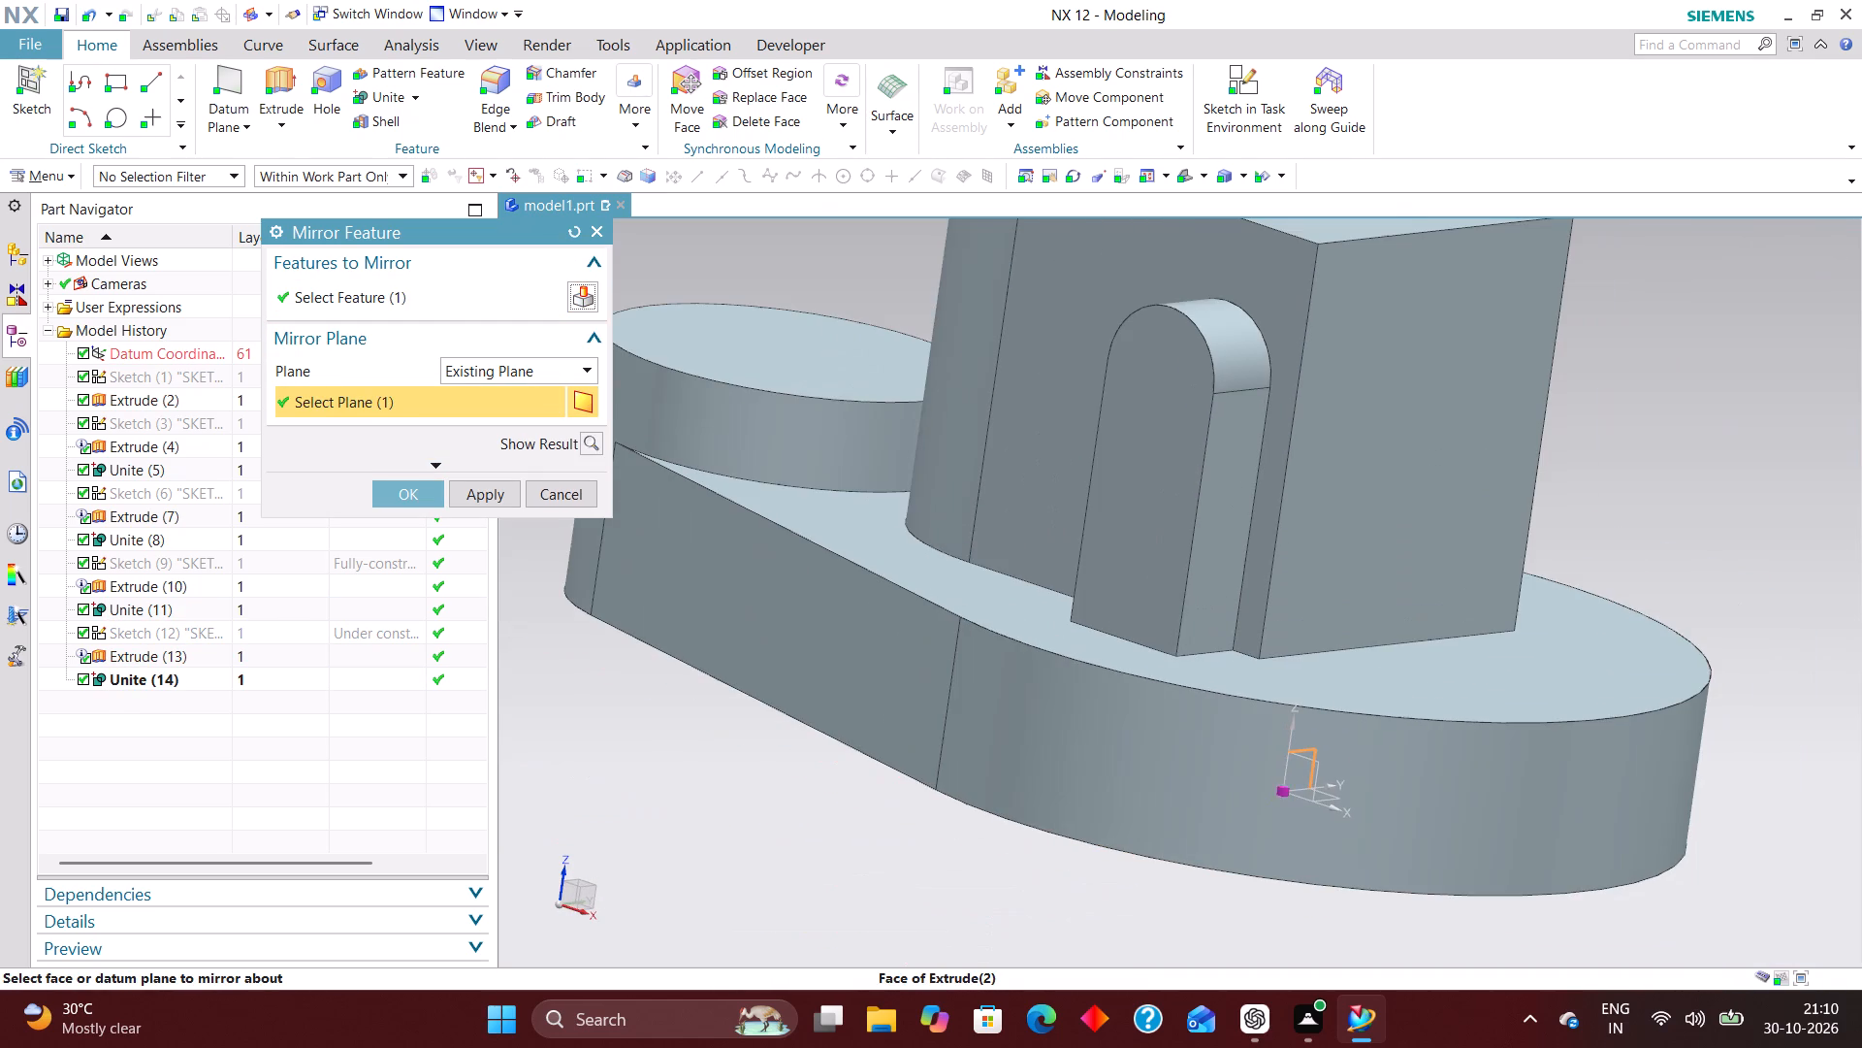
scroll(1301, 807, "up", 4)
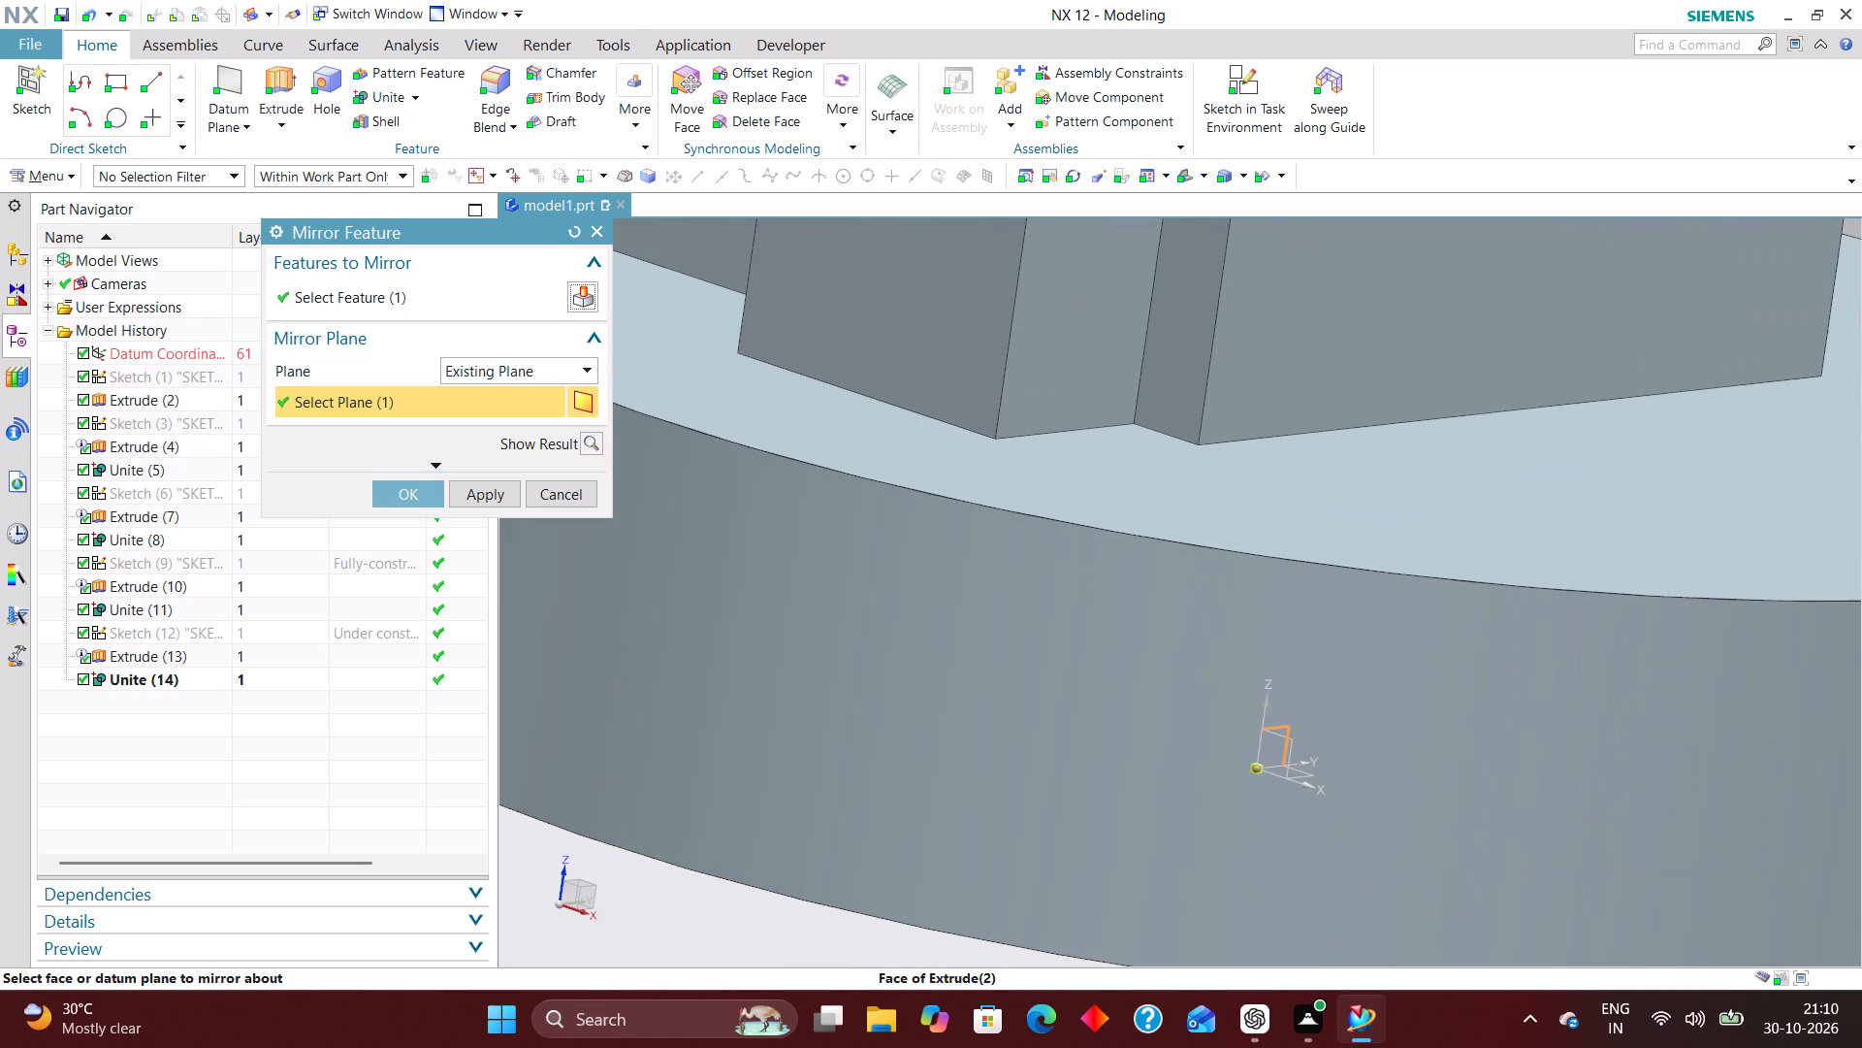
left_click(1292, 752)
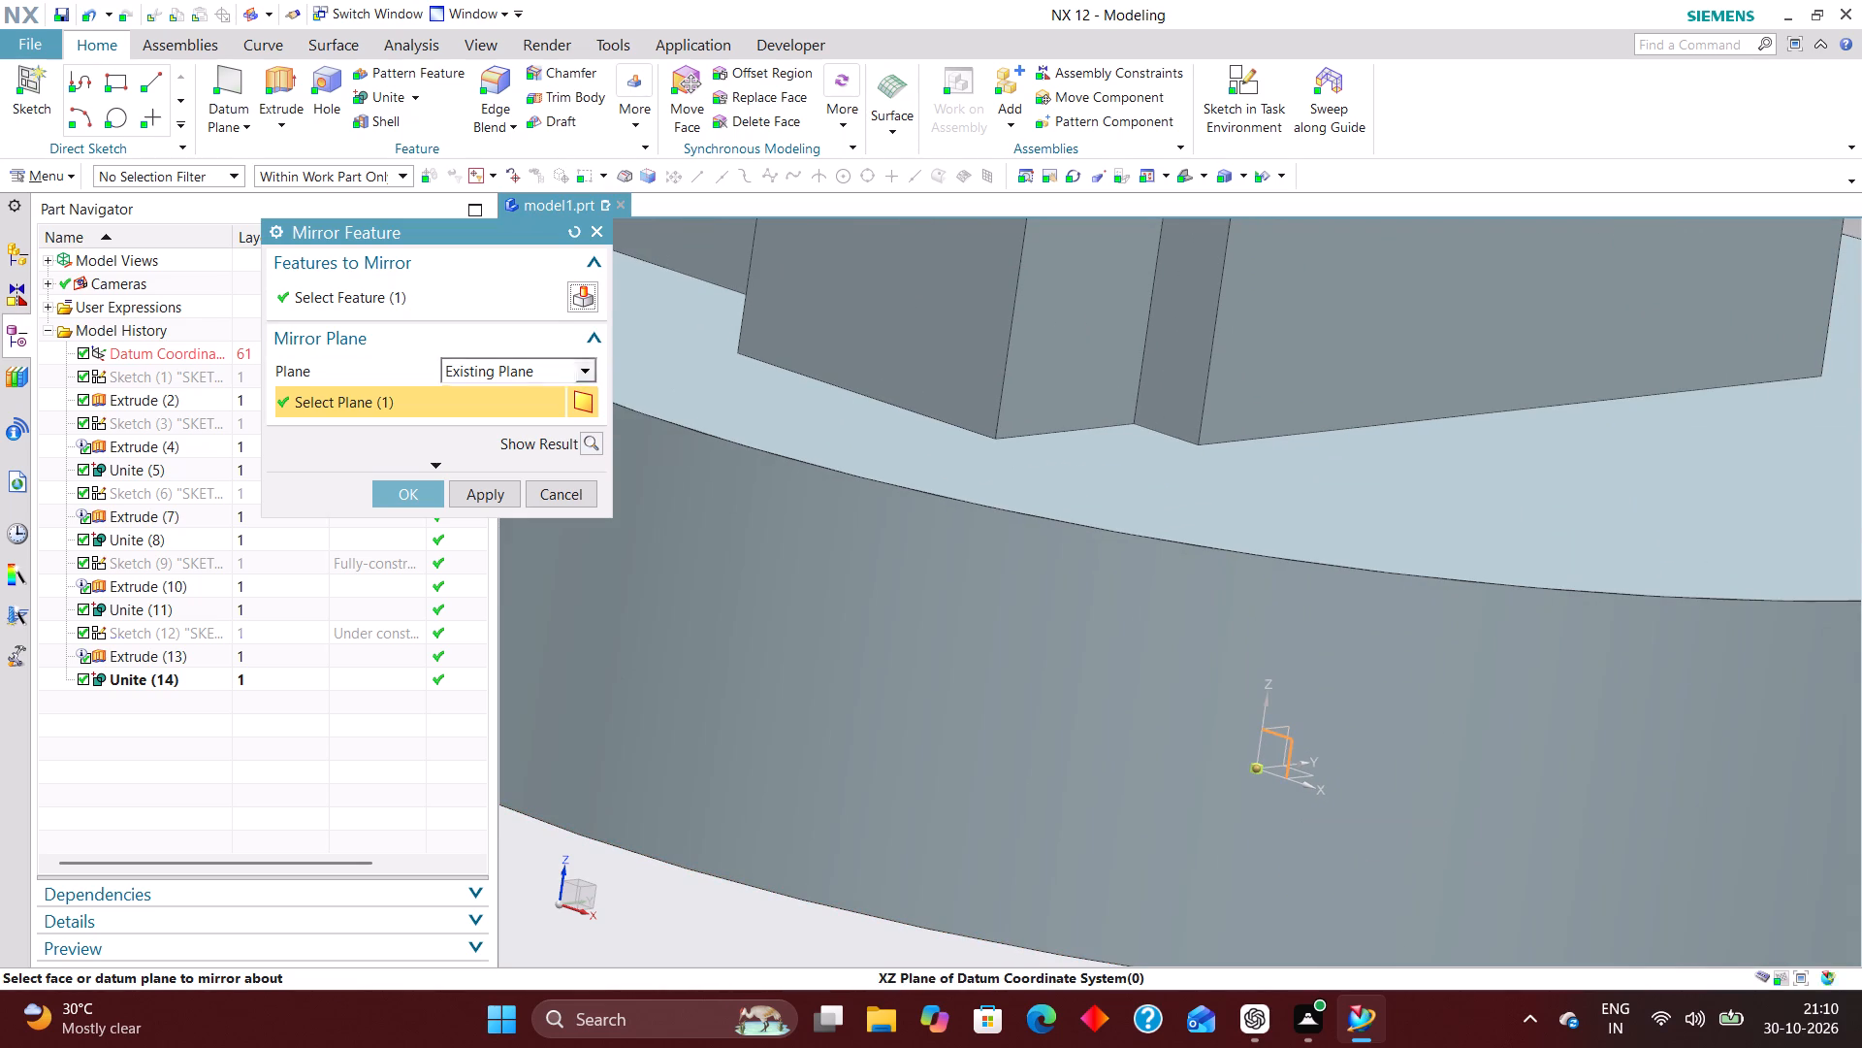
middle_click_drag(1472, 769, 1332, 782)
scroll(1530, 770, "down", 6)
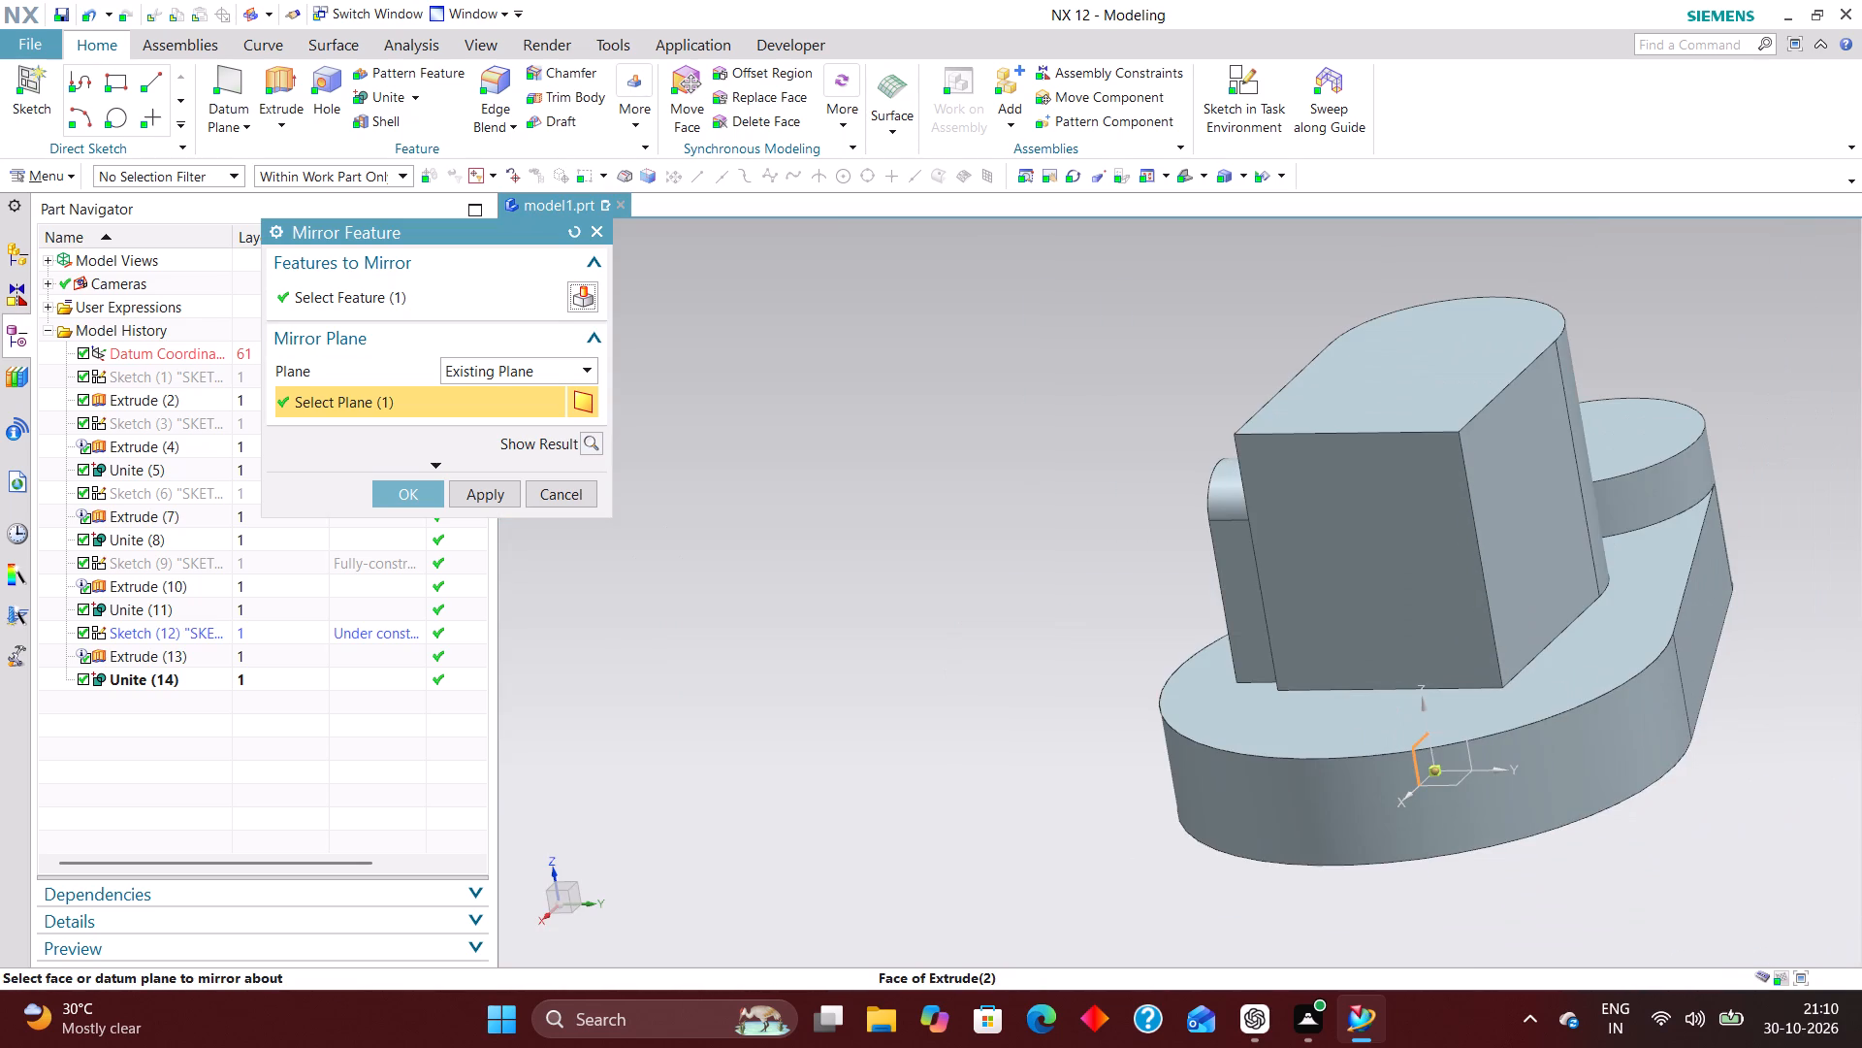
middle_click_drag(1664, 705, 1742, 691)
scroll(1708, 684, "up", 1)
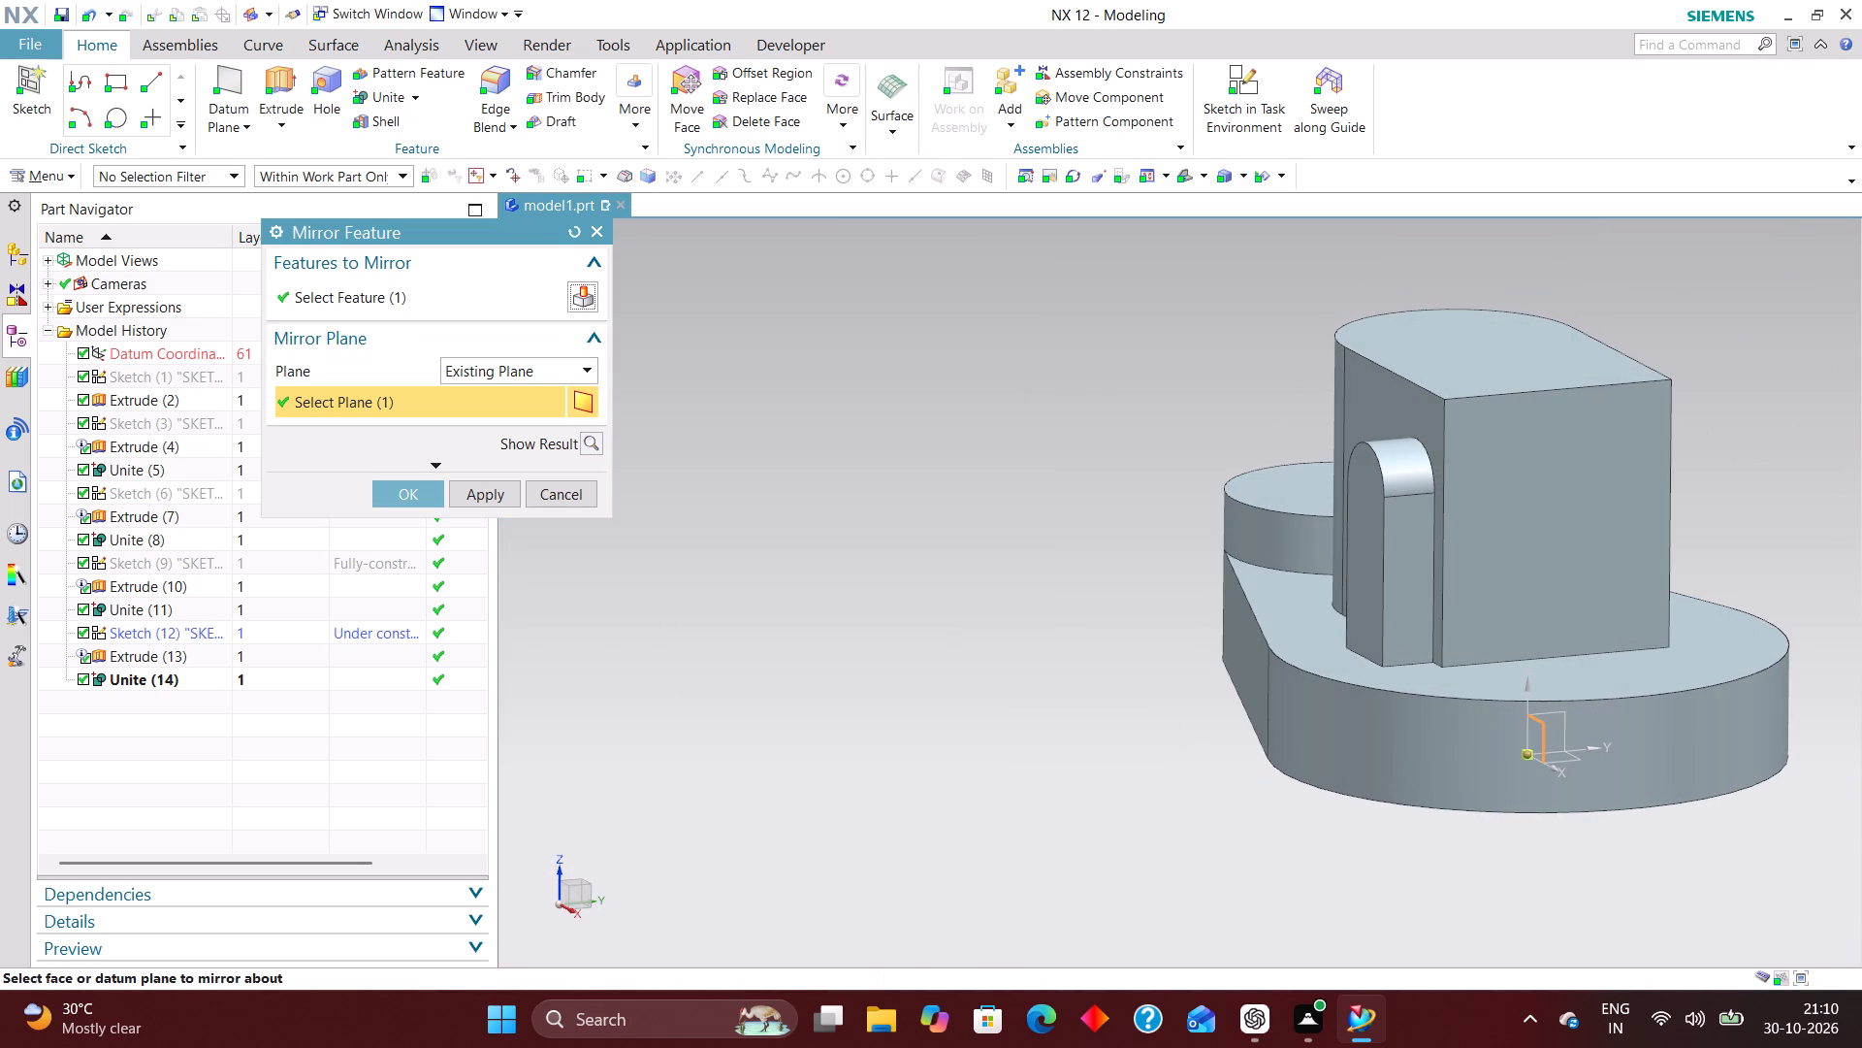
left_click(590, 441)
middle_click_drag(1012, 691, 999, 687)
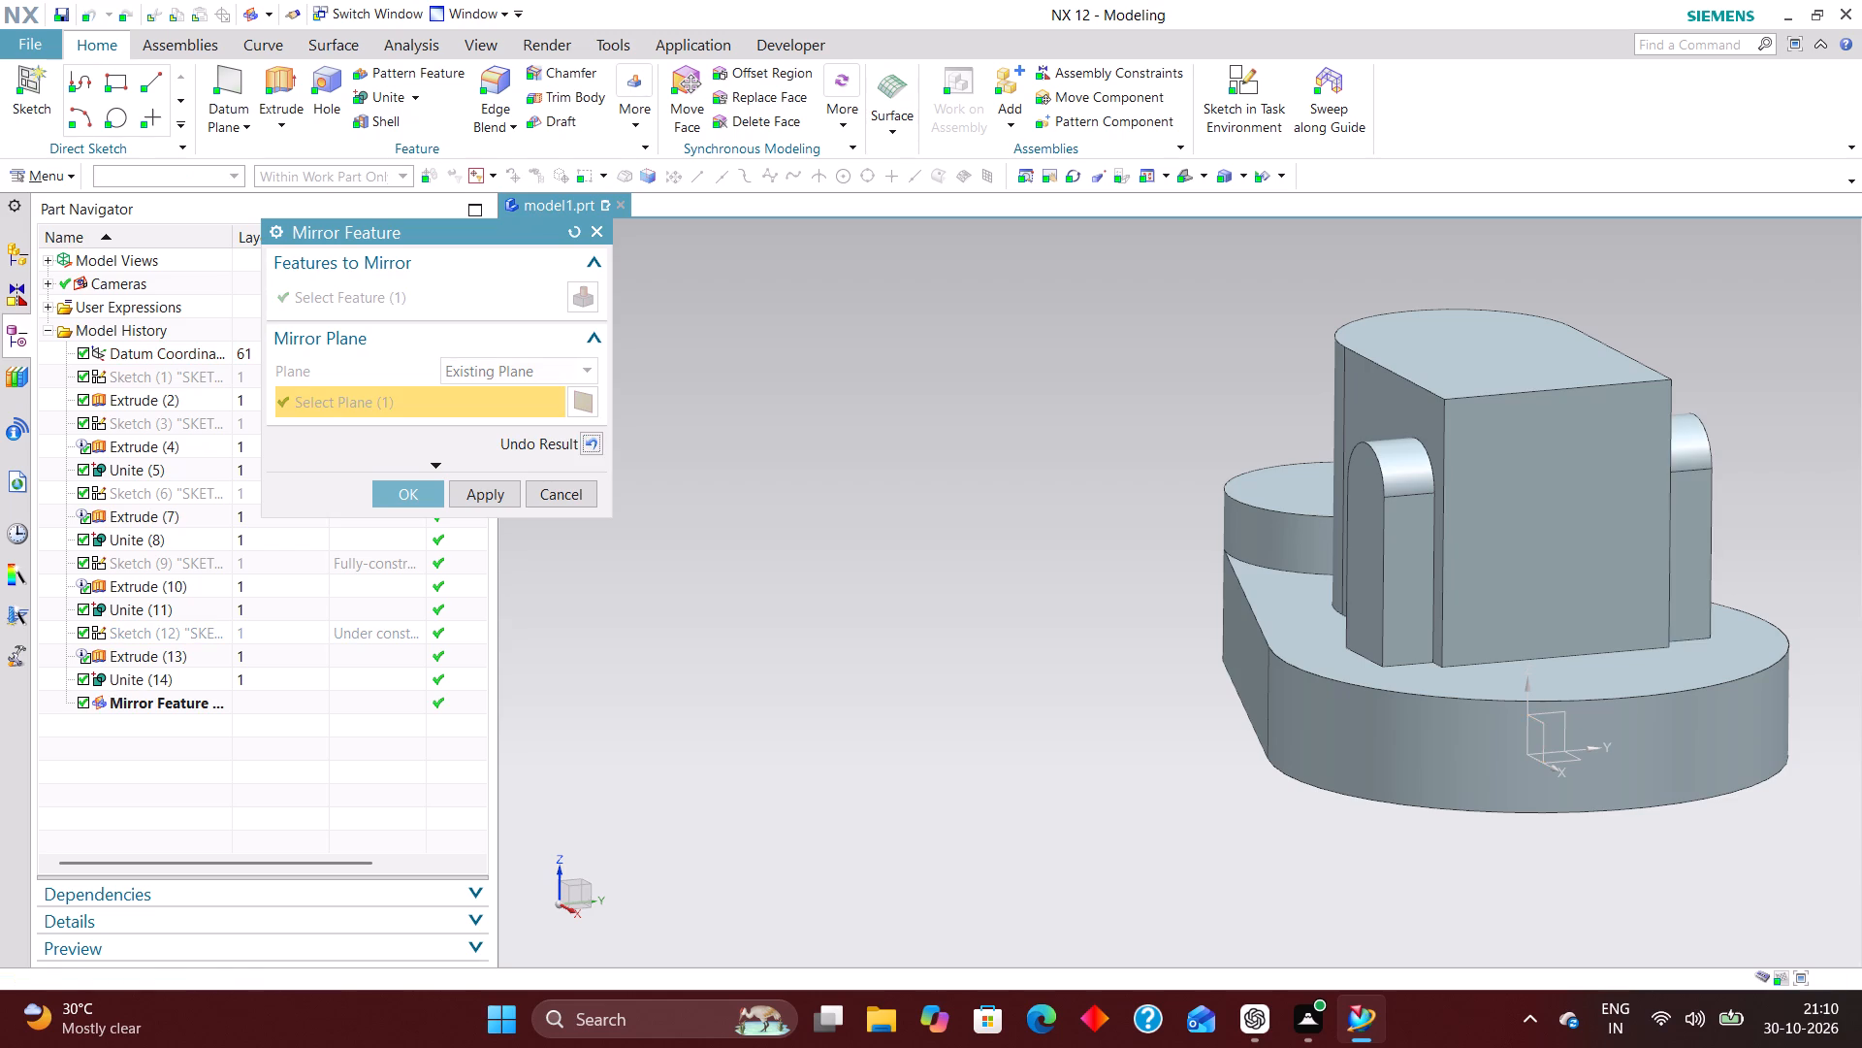
middle_click_drag(999, 687, 968, 694)
left_click(419, 489)
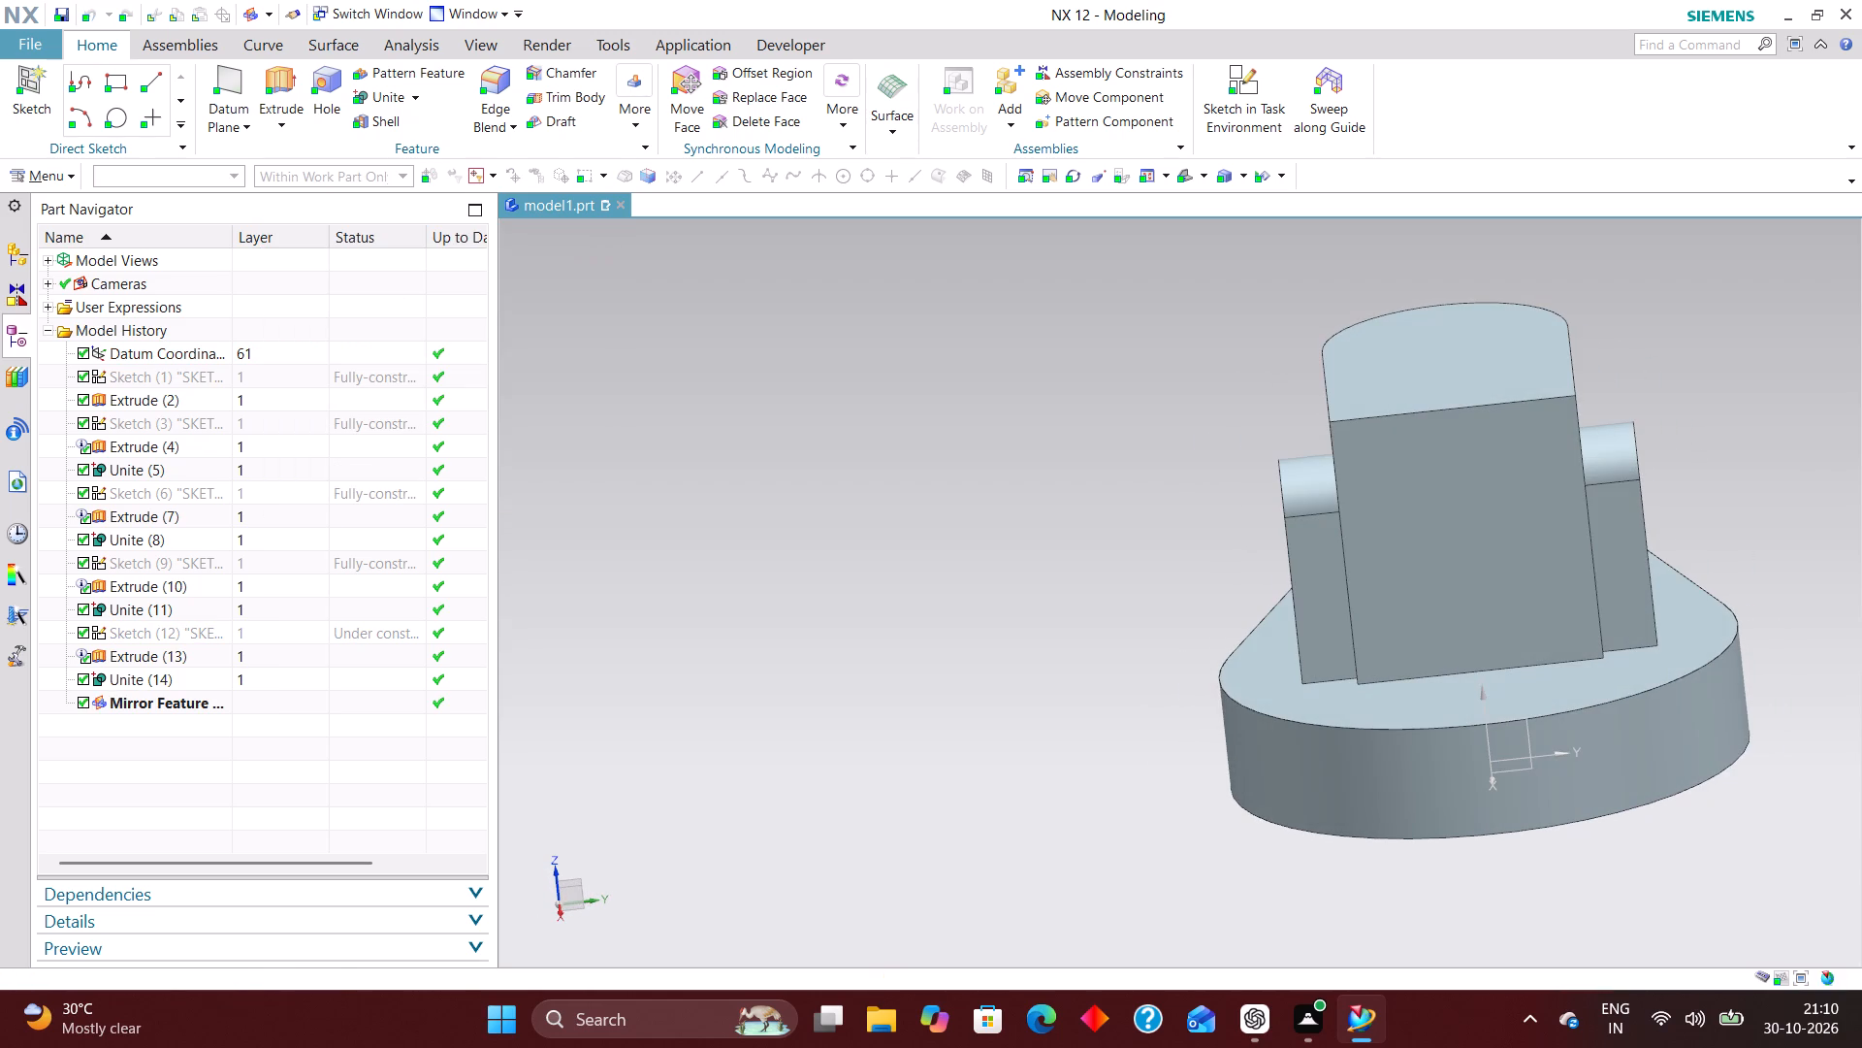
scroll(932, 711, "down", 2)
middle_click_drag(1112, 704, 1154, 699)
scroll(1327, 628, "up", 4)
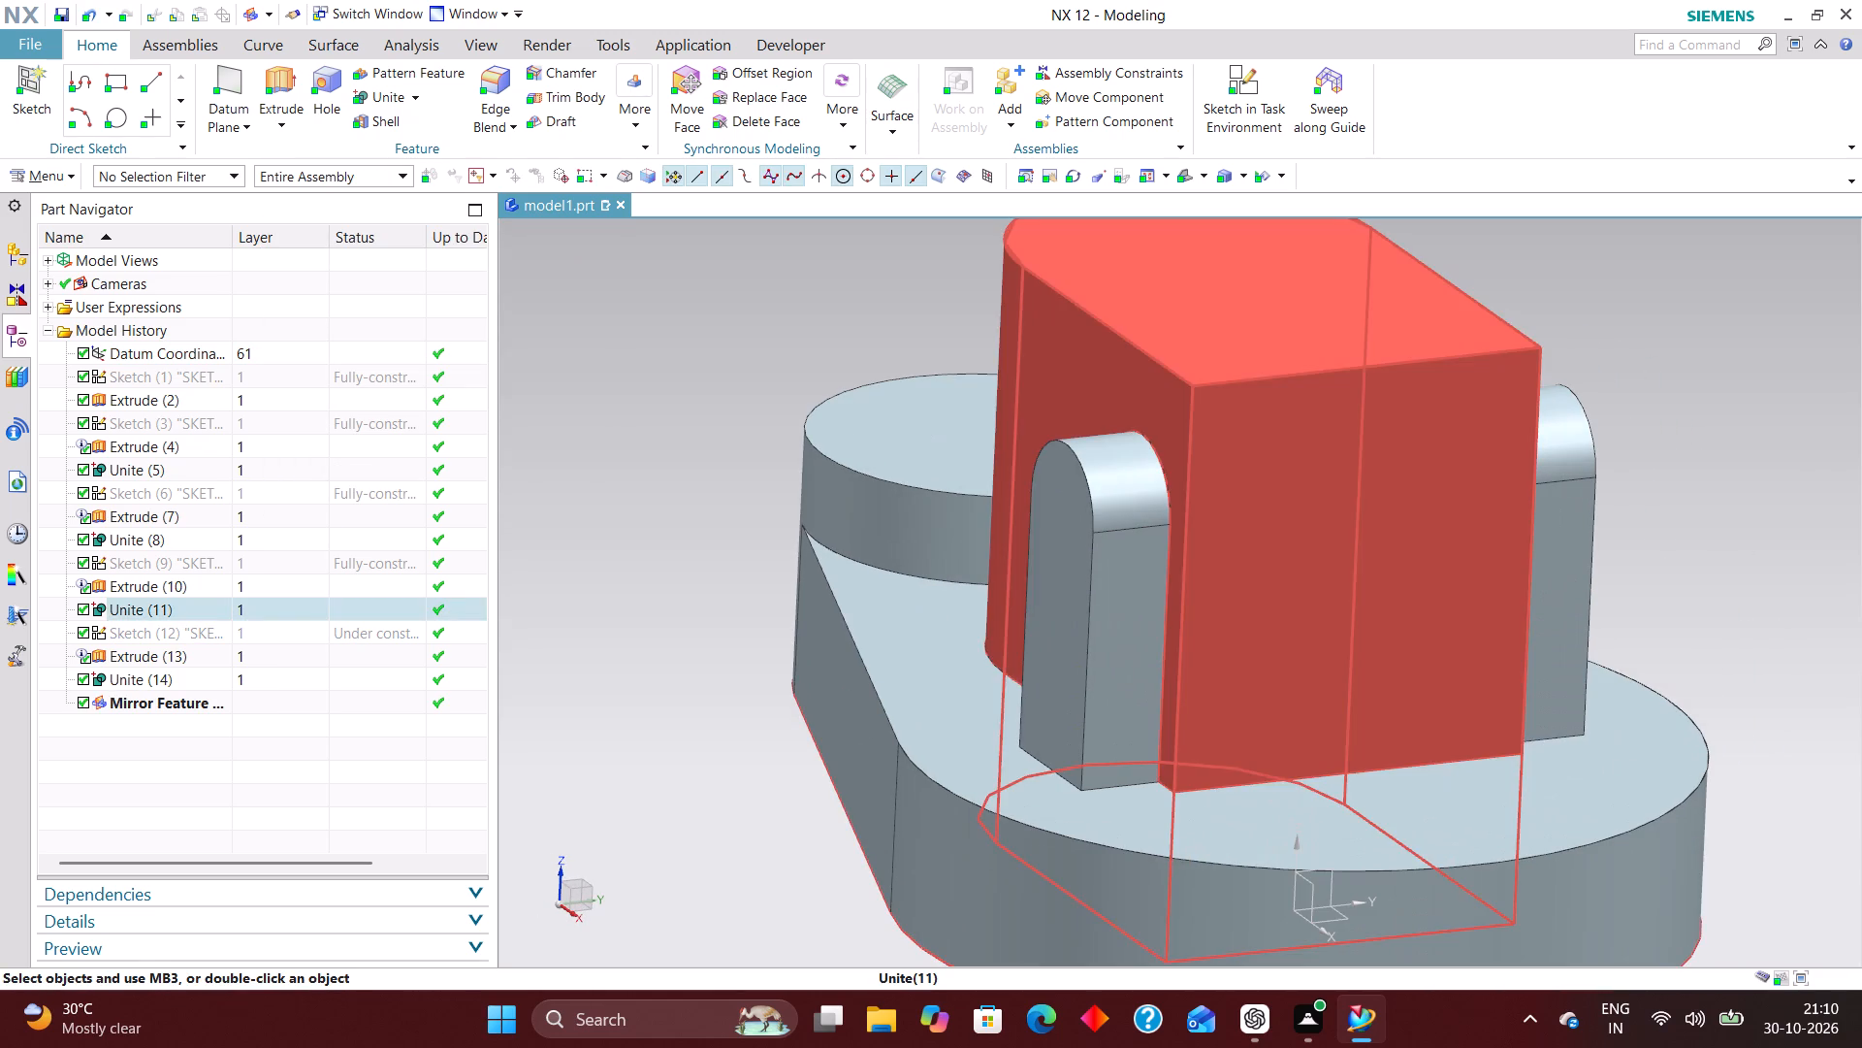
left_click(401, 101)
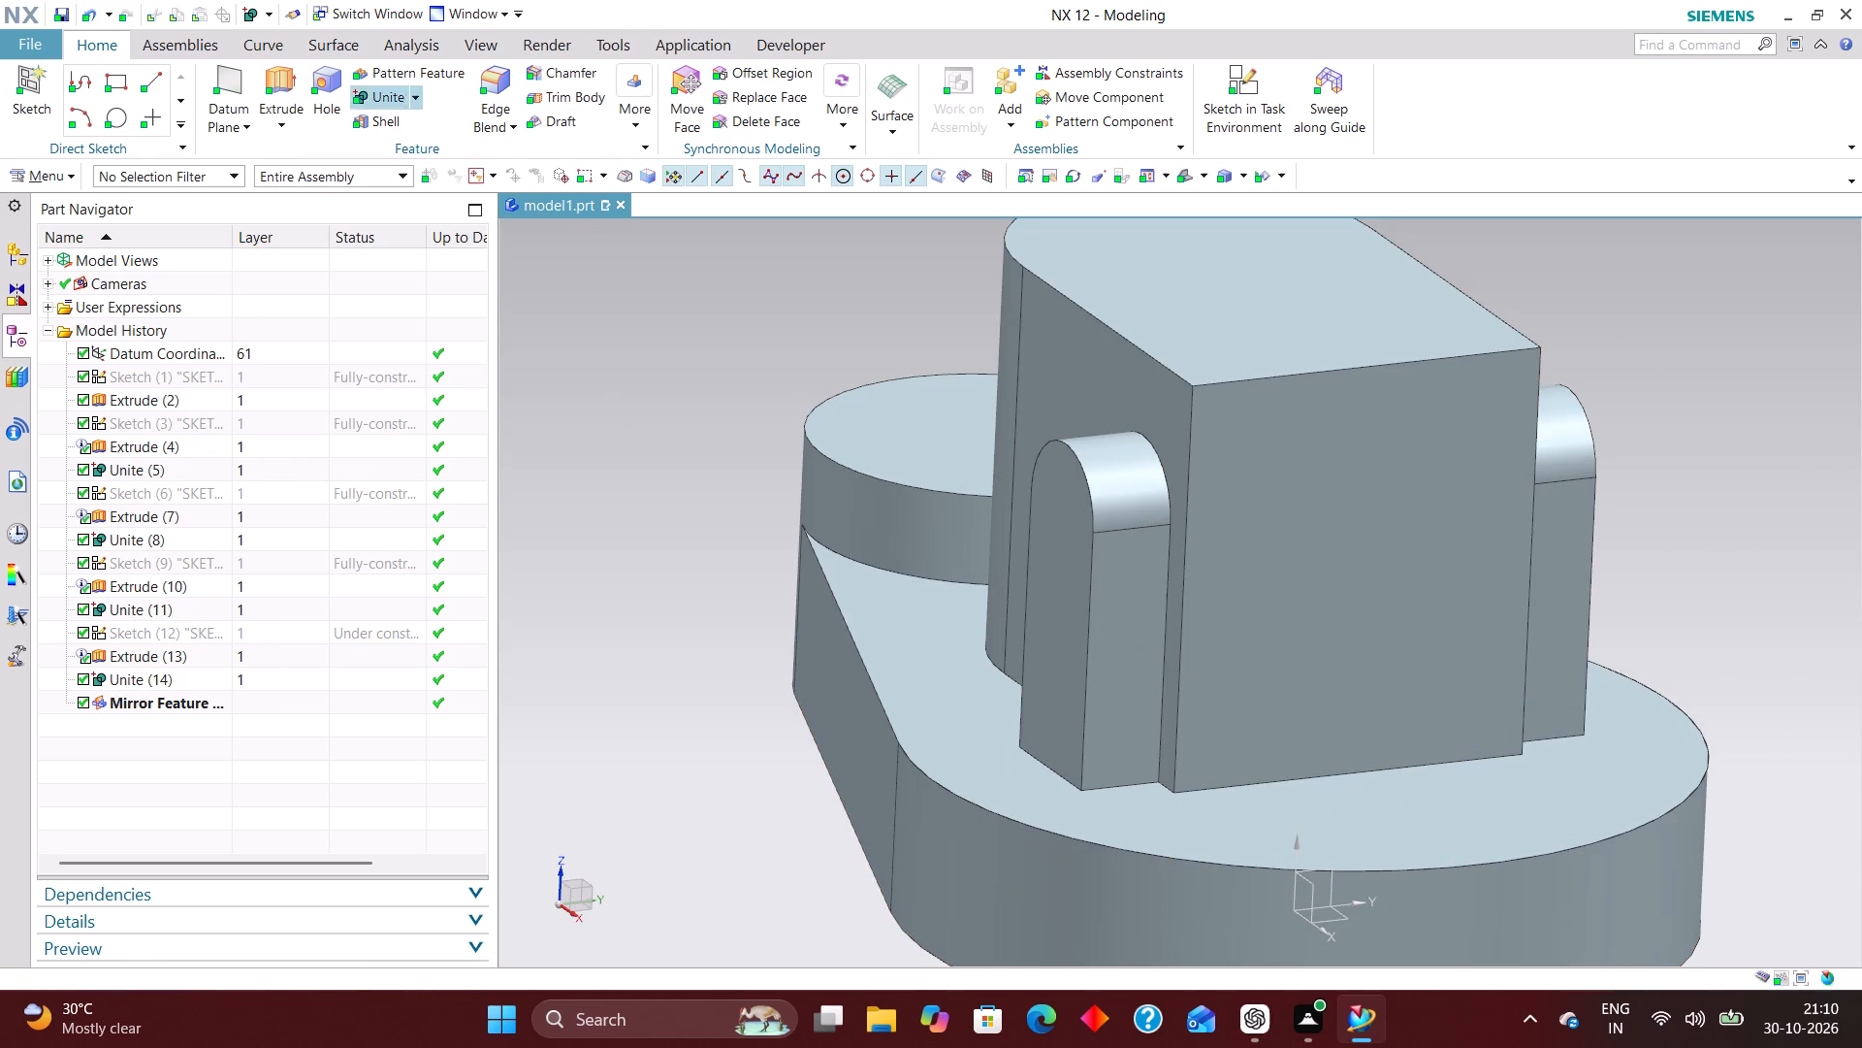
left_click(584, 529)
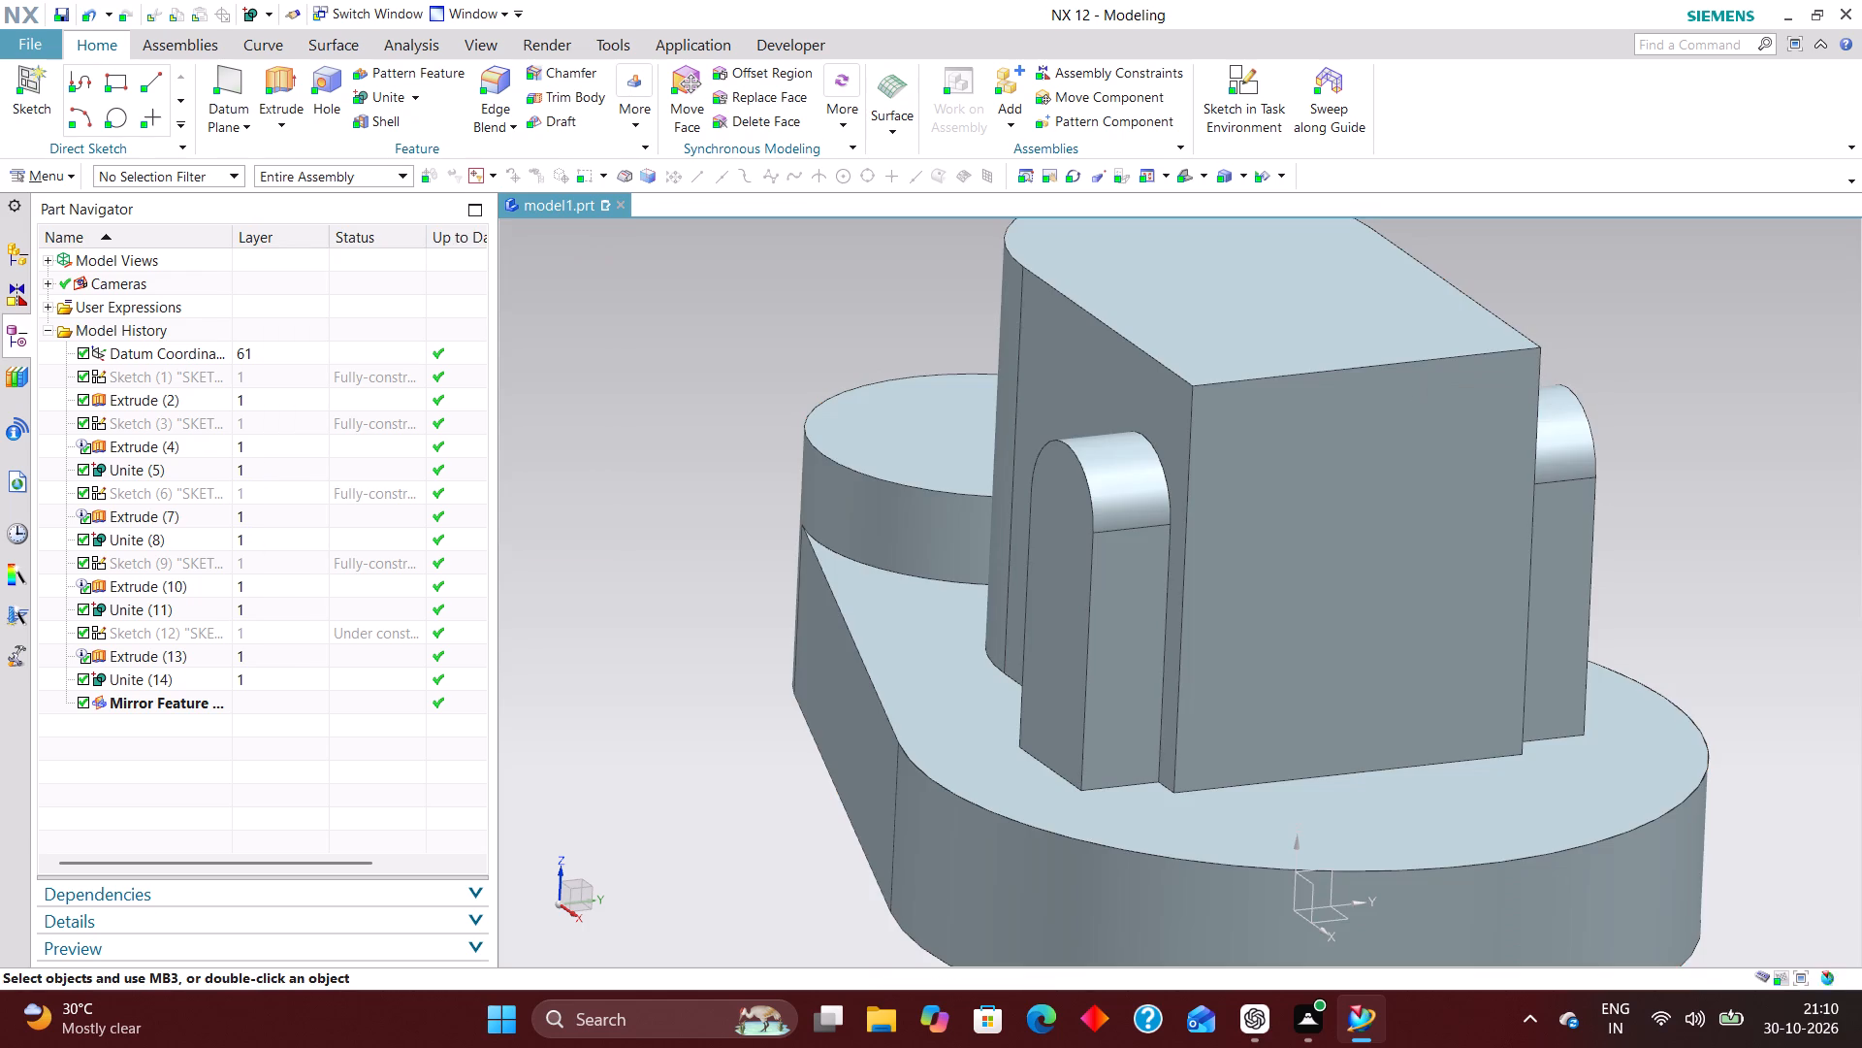
Review the mirror feature's source feature and mirror plane with Edit with Rollback, leaving its definition as is.
left_click(277, 685)
left_click(273, 716)
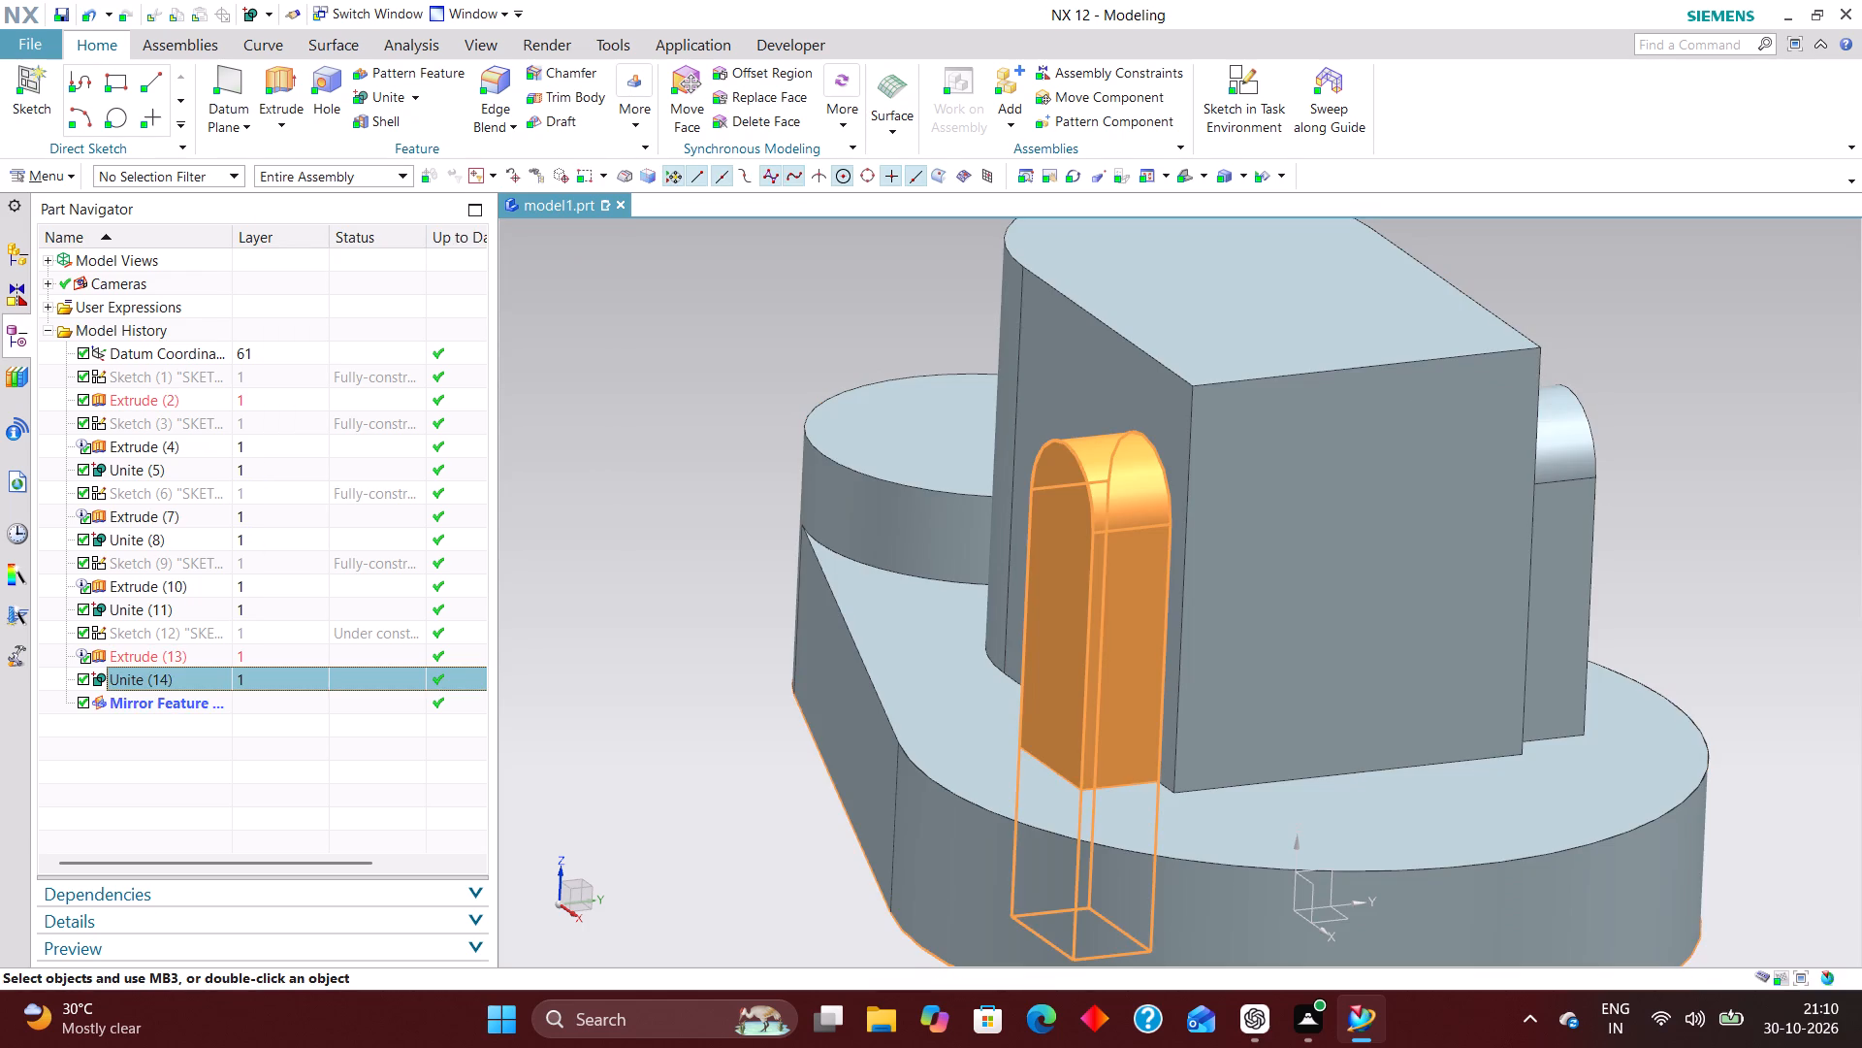
left_click(275, 706)
right_click(277, 703)
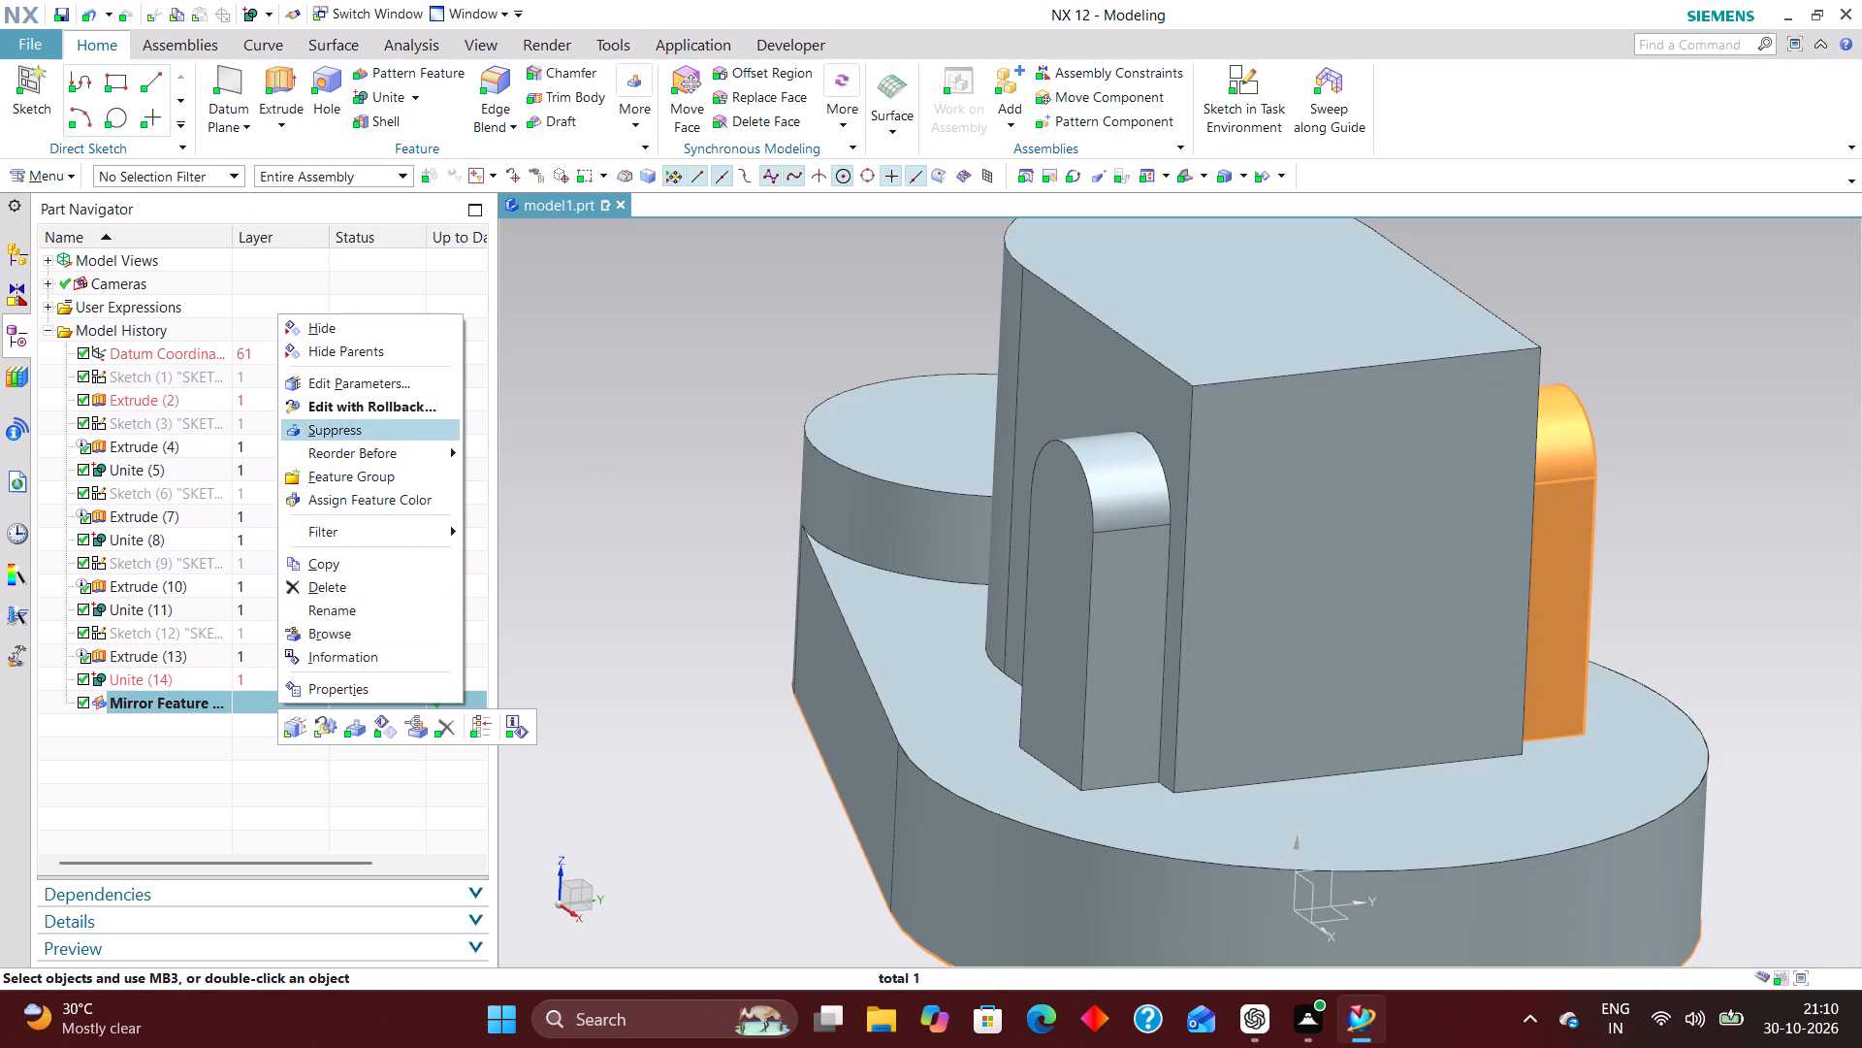
left_click(385, 407)
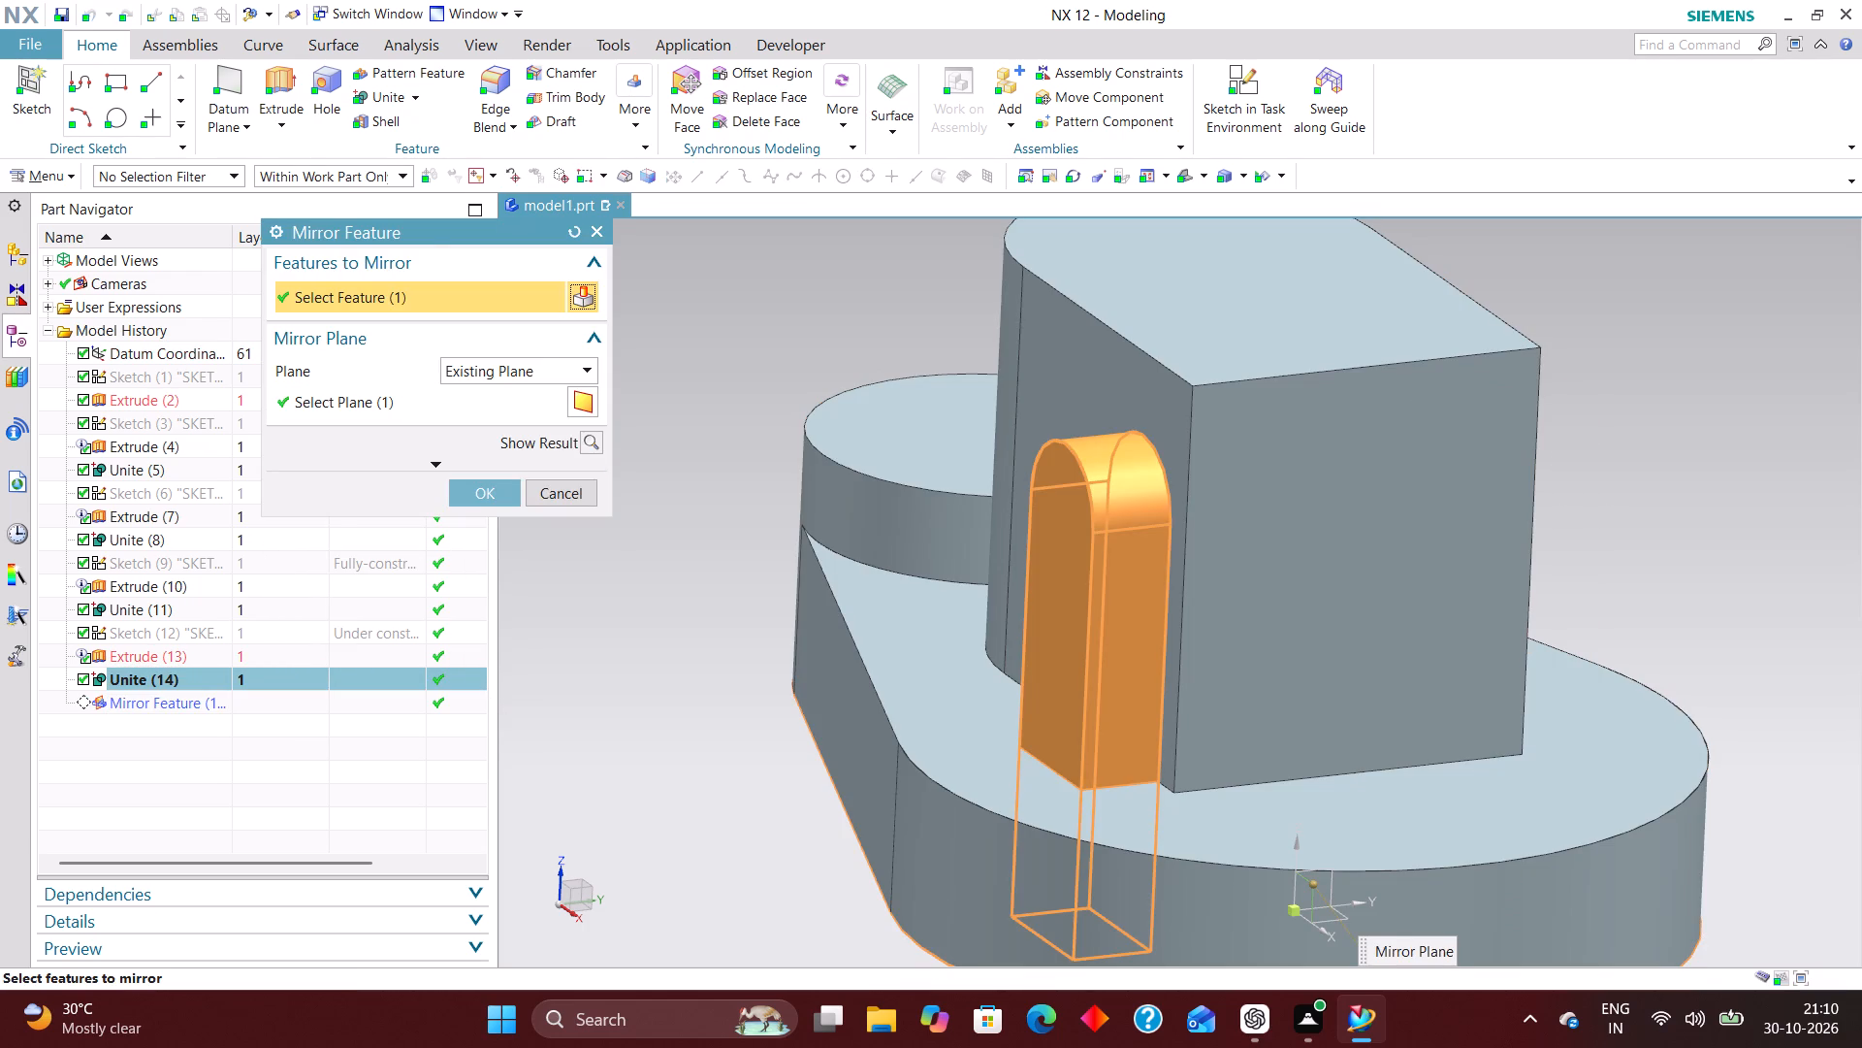
left_click(564, 492)
Review the target and tool bodies of the round-topped pad's Unite with Edit with Rollback, leaving the selections as they are.
left_click(225, 680)
right_click(225, 673)
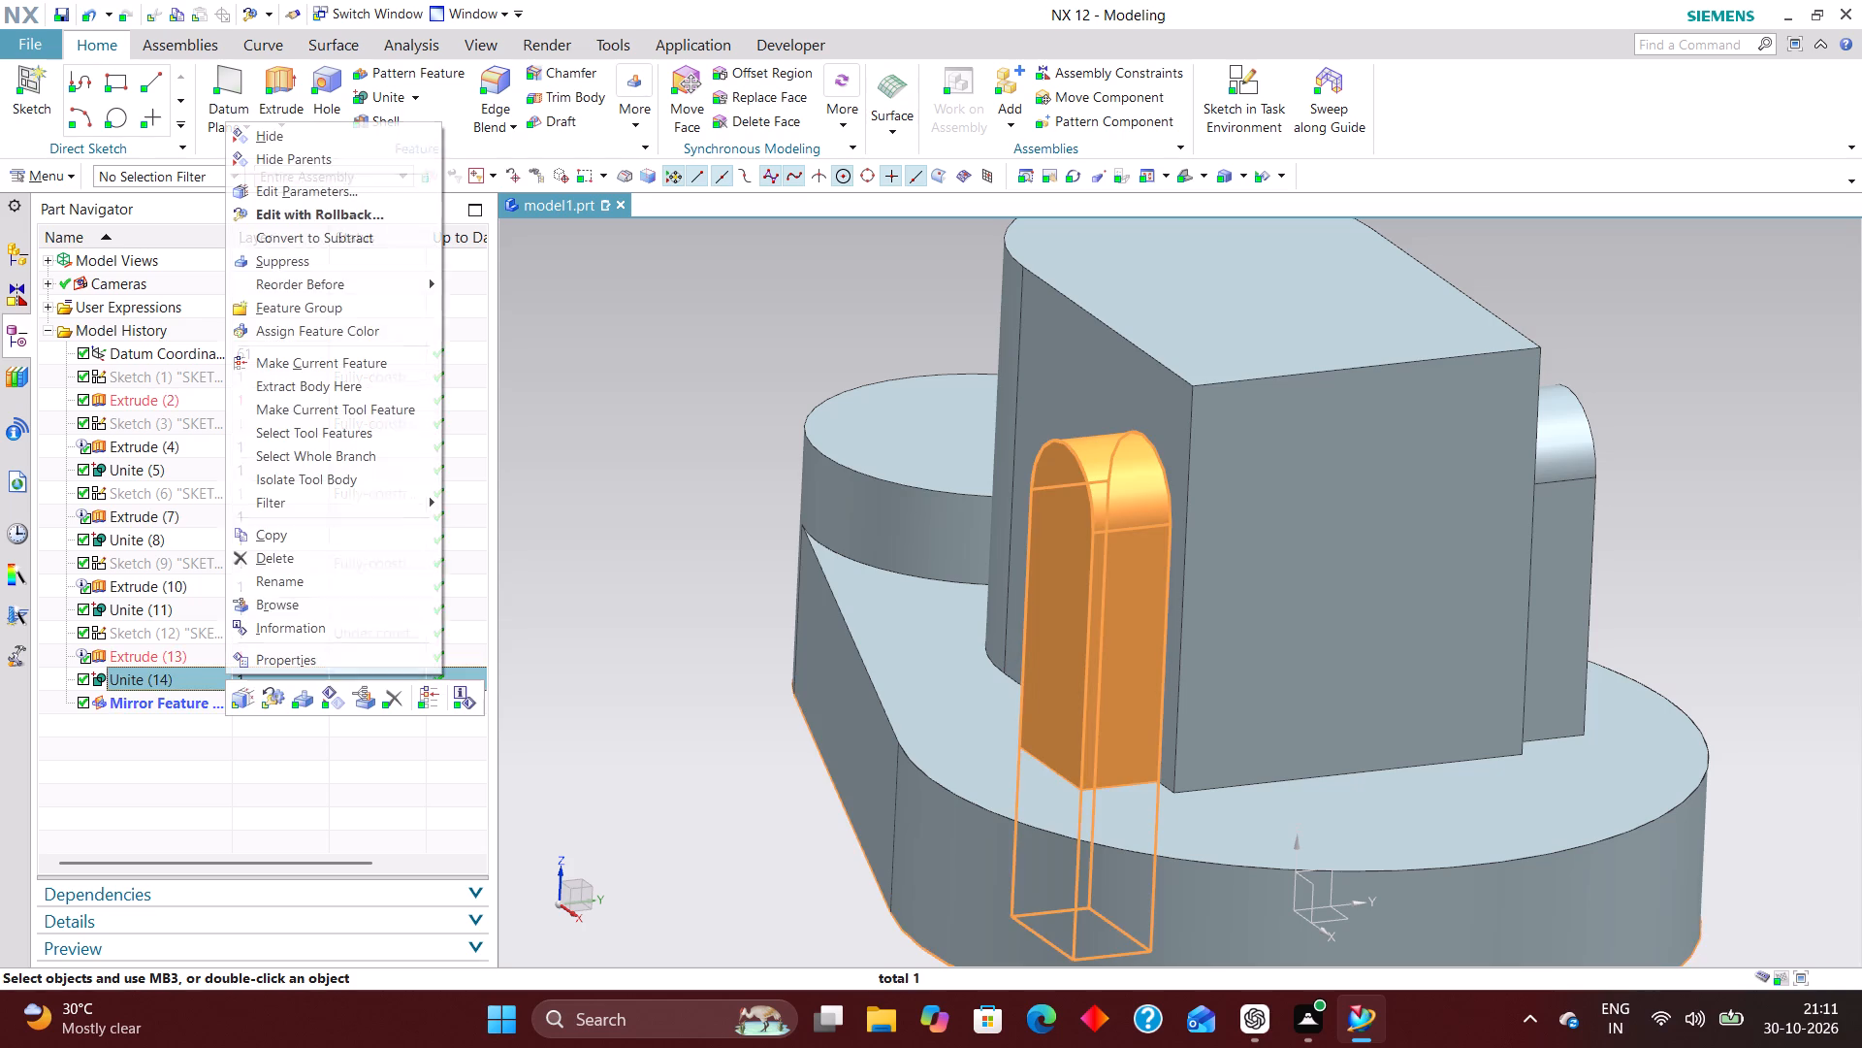
left_click(371, 213)
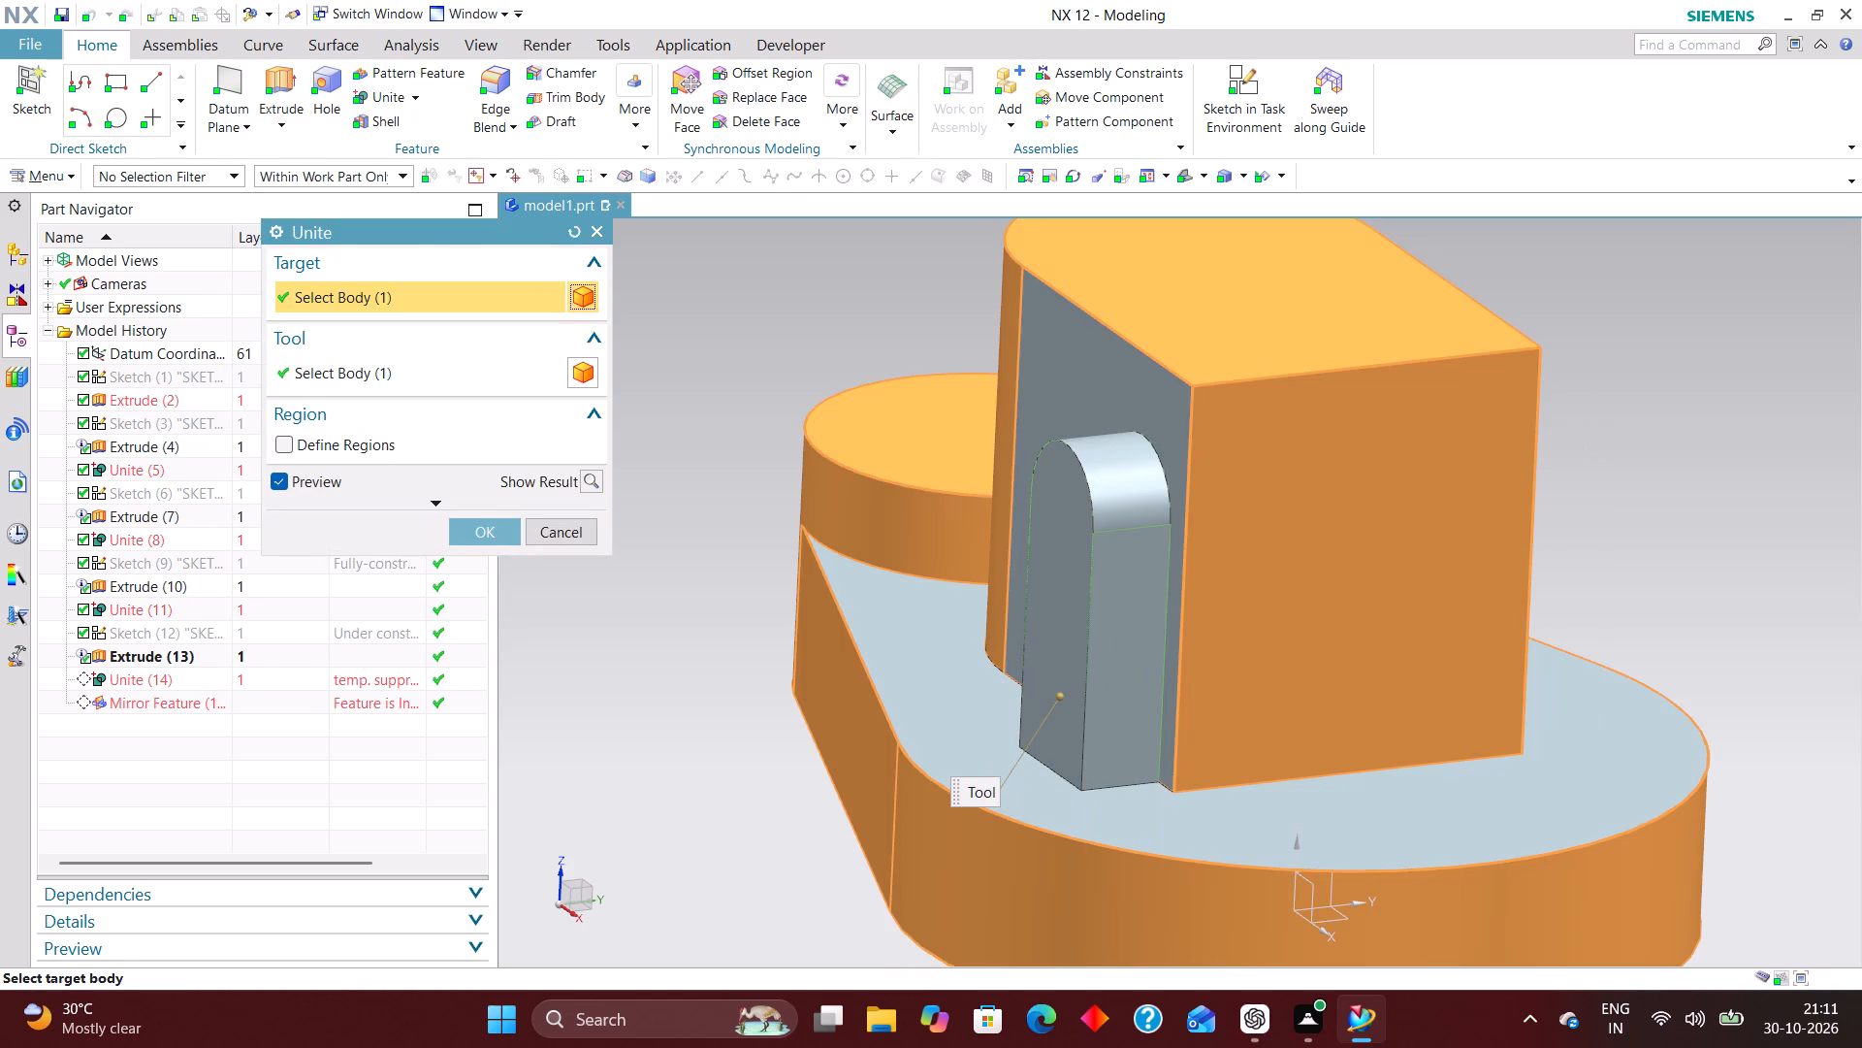
left_click(574, 527)
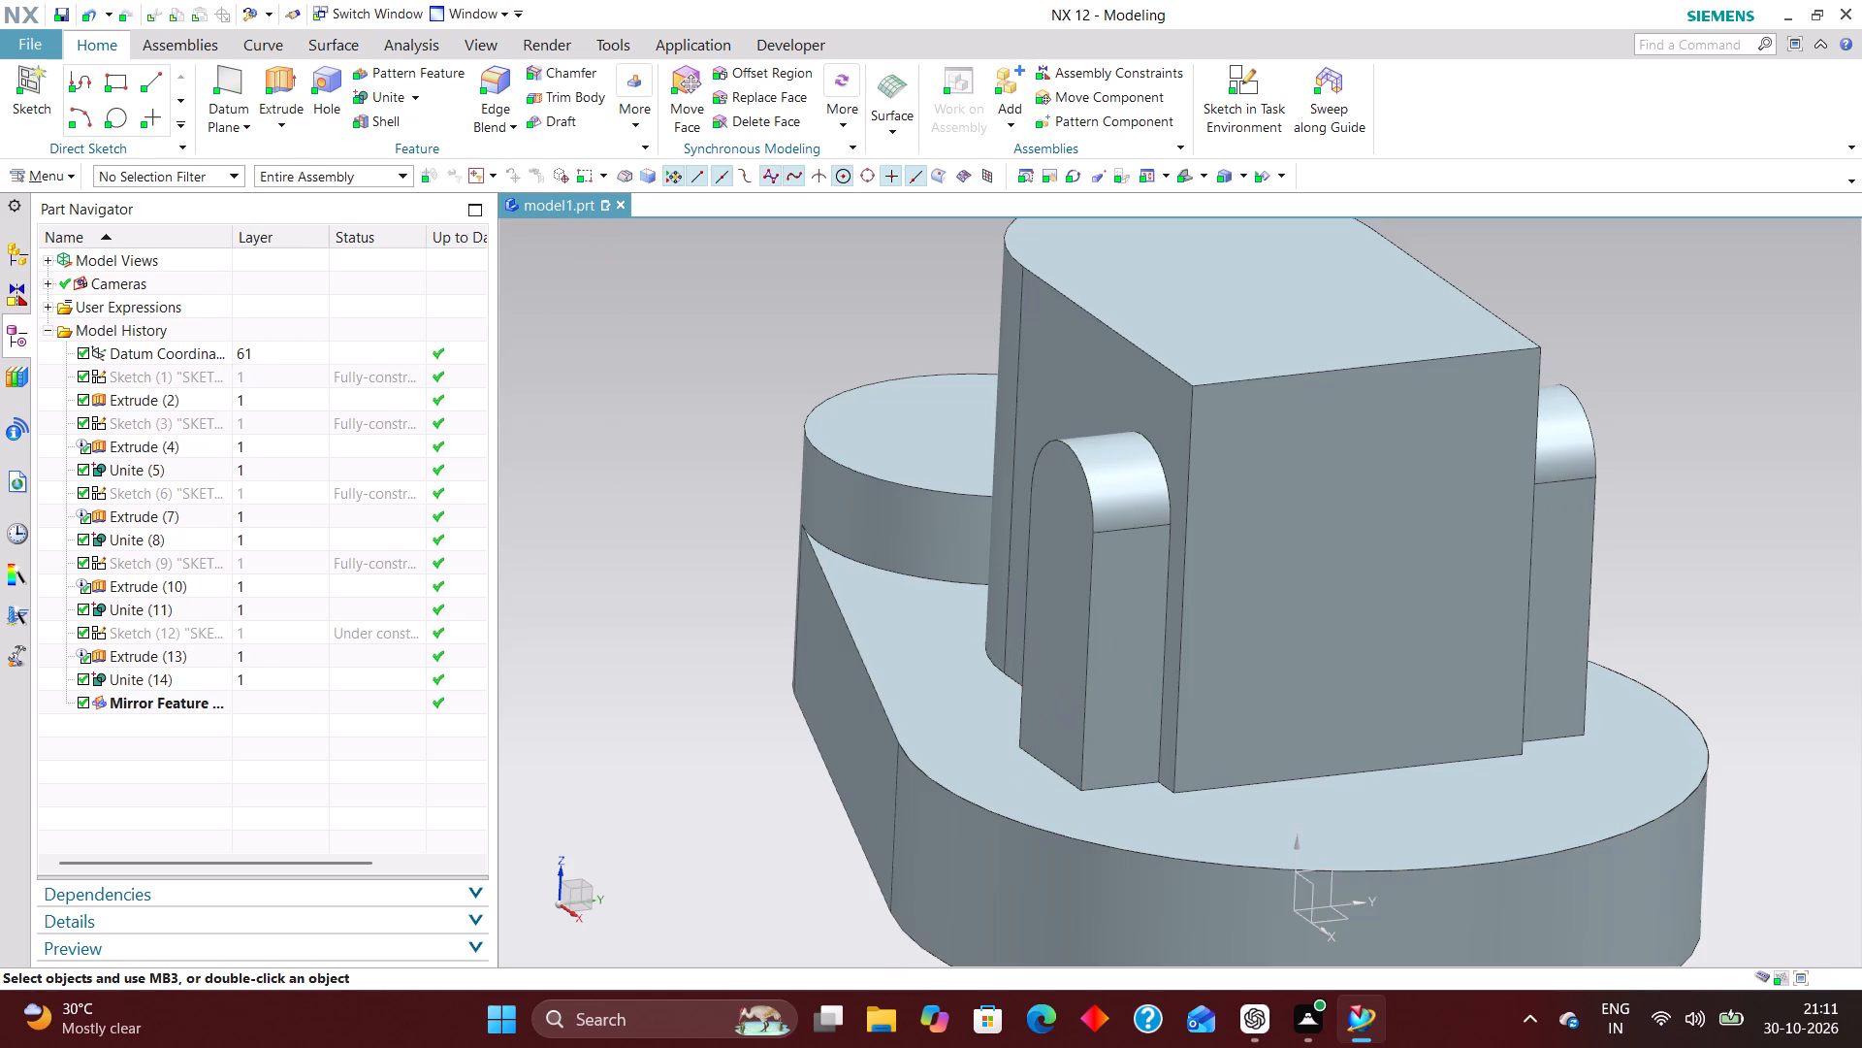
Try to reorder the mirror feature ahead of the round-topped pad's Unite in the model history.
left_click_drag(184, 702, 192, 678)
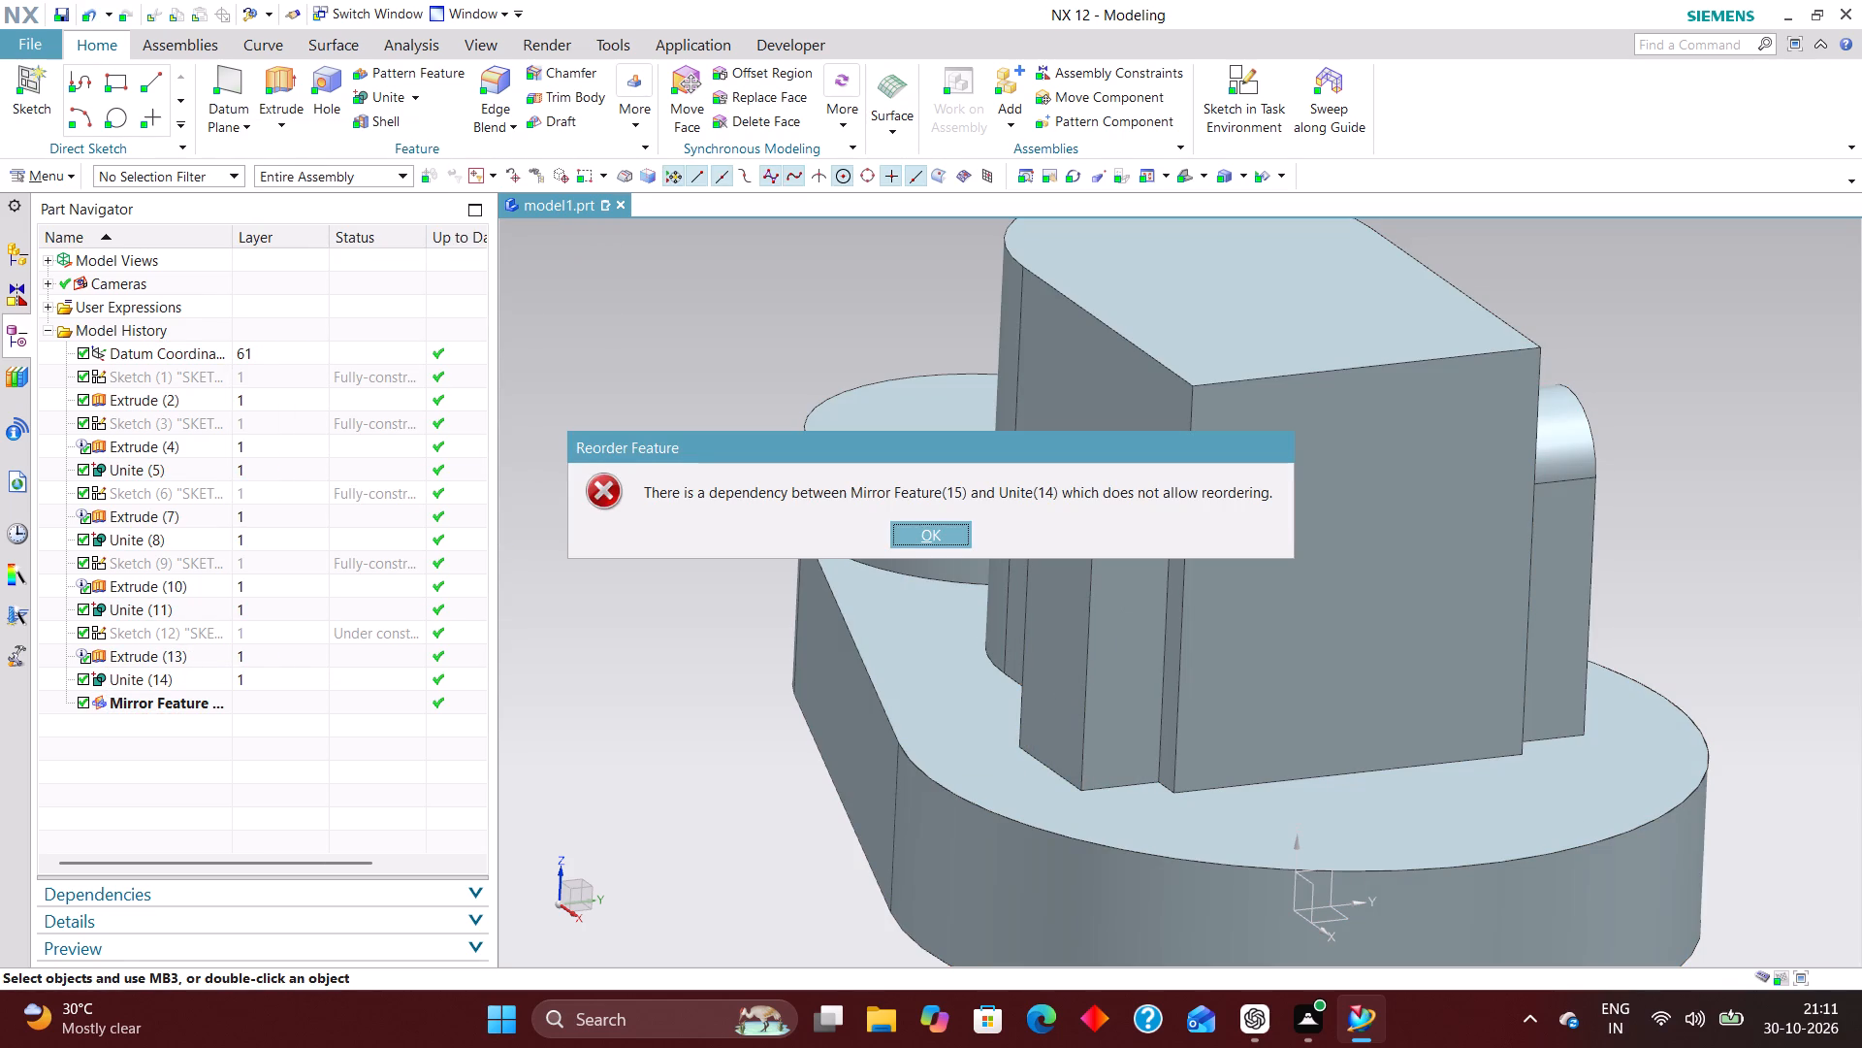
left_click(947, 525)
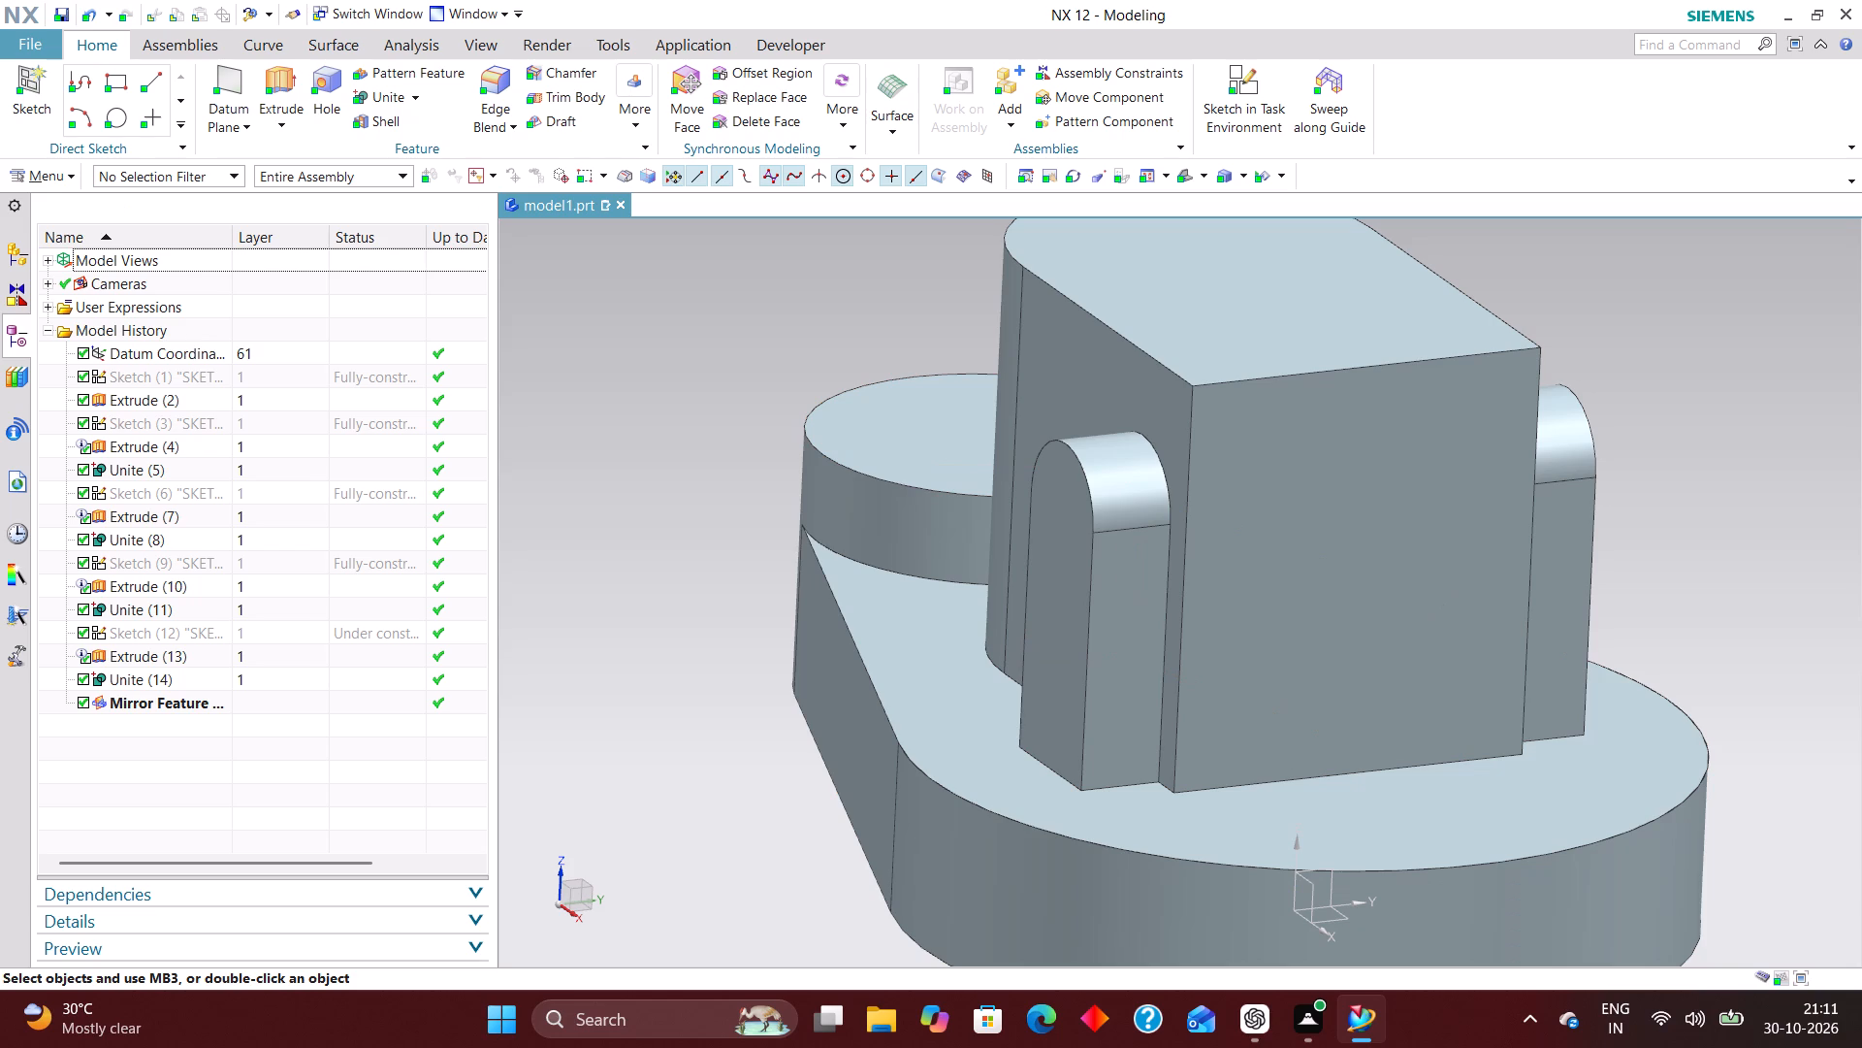
Delete the mirror feature and the round-topped pad's Unite feature from the model history, keeping the pad's extrude.
right_click(252, 702)
left_click(433, 727)
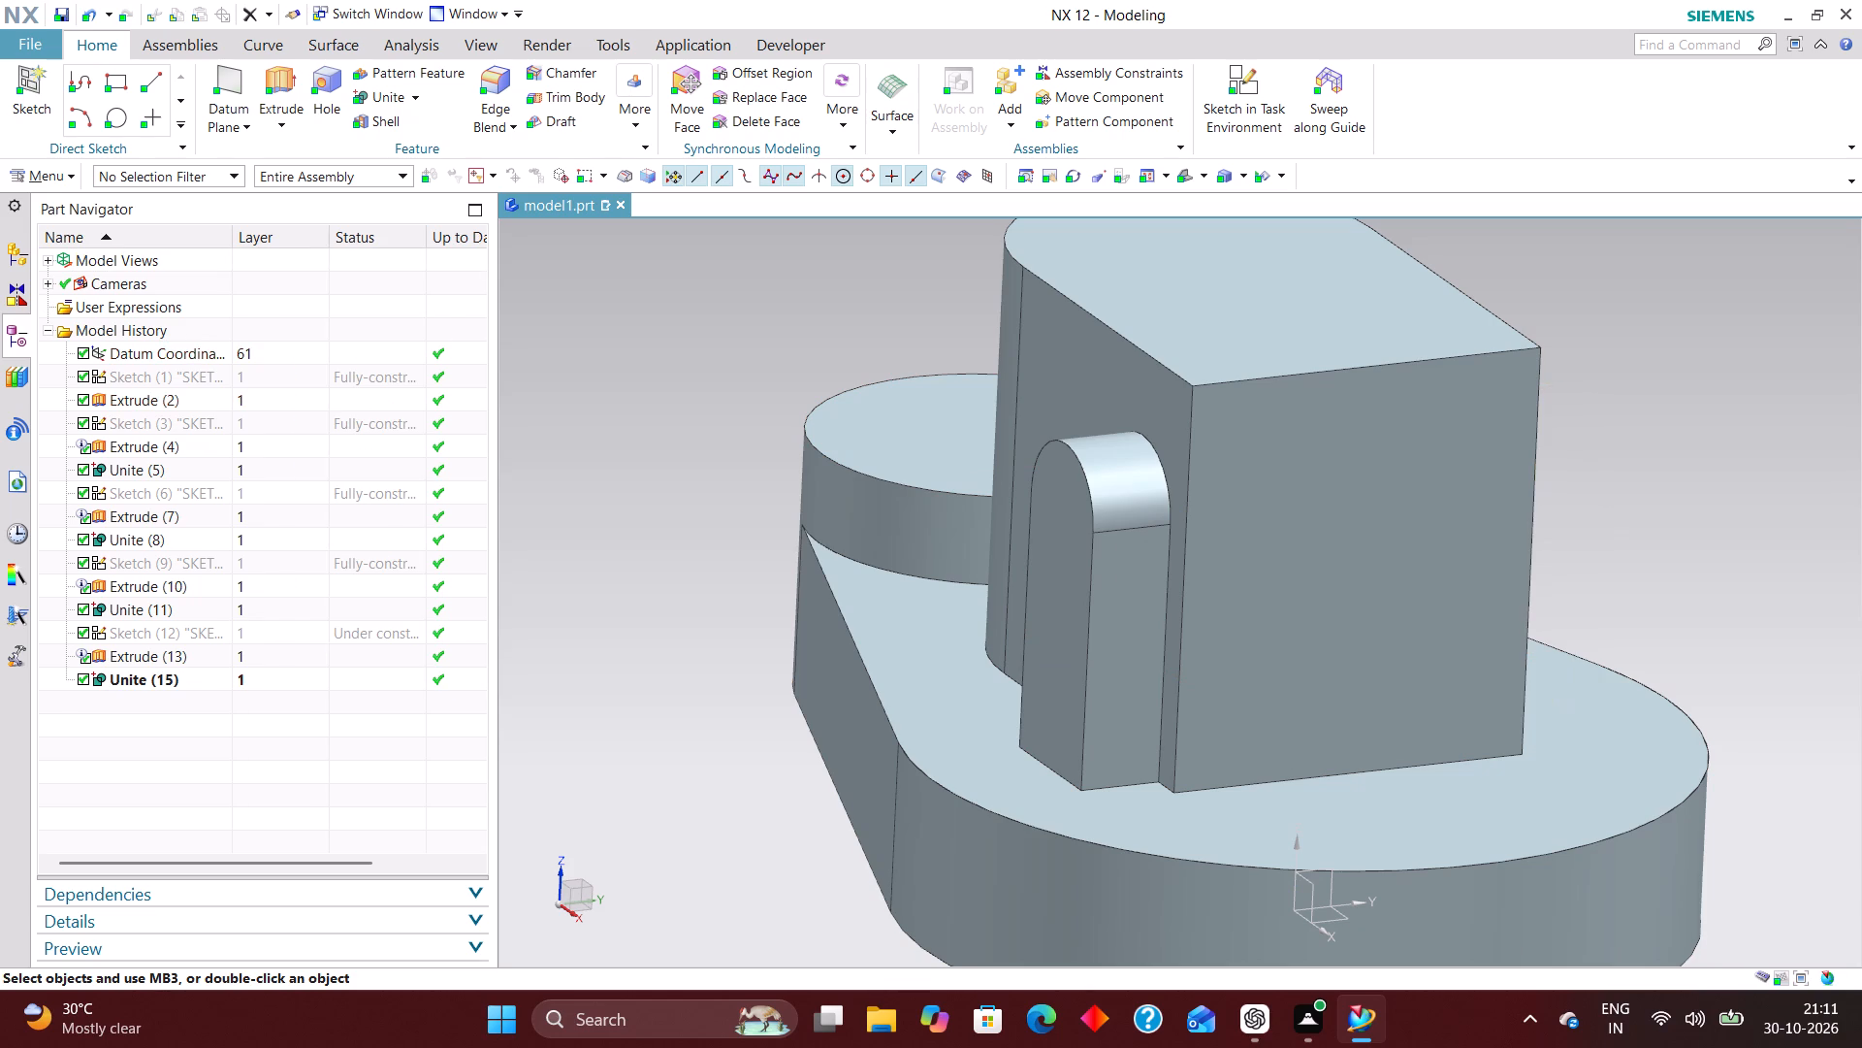
right_click(180, 677)
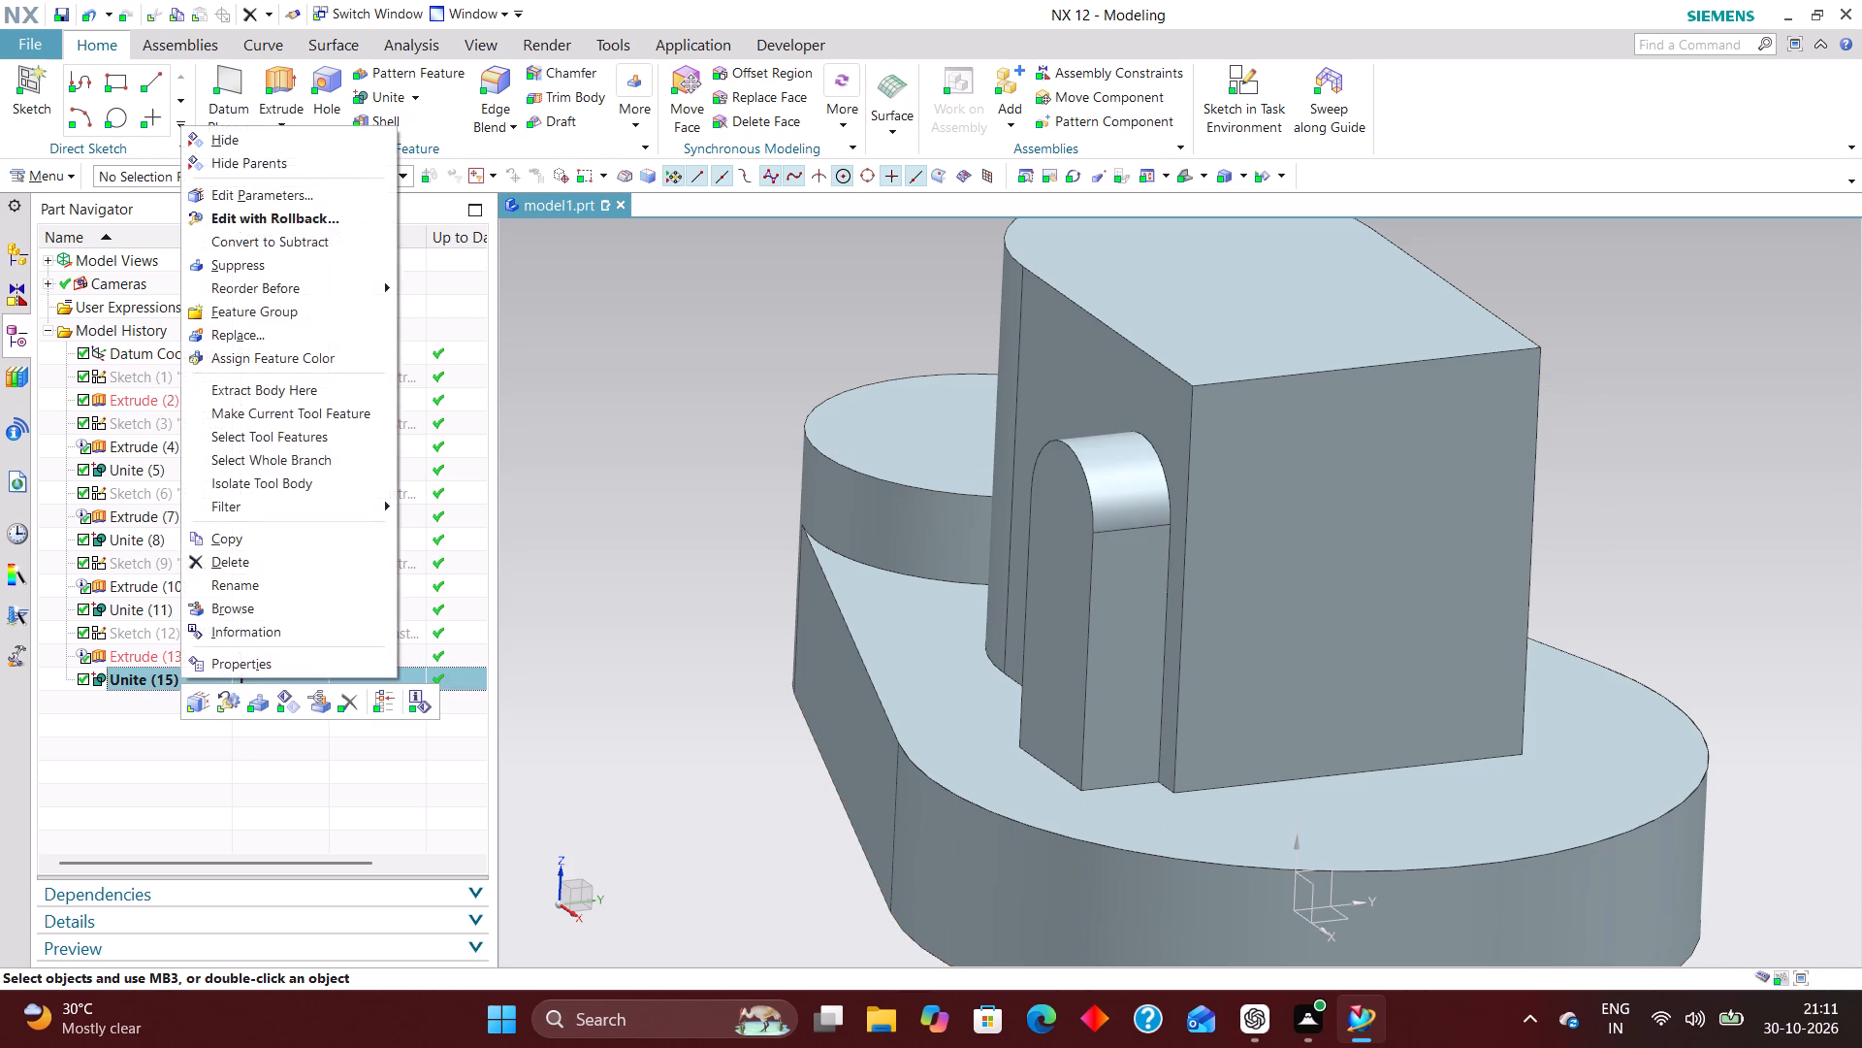
left_click(342, 699)
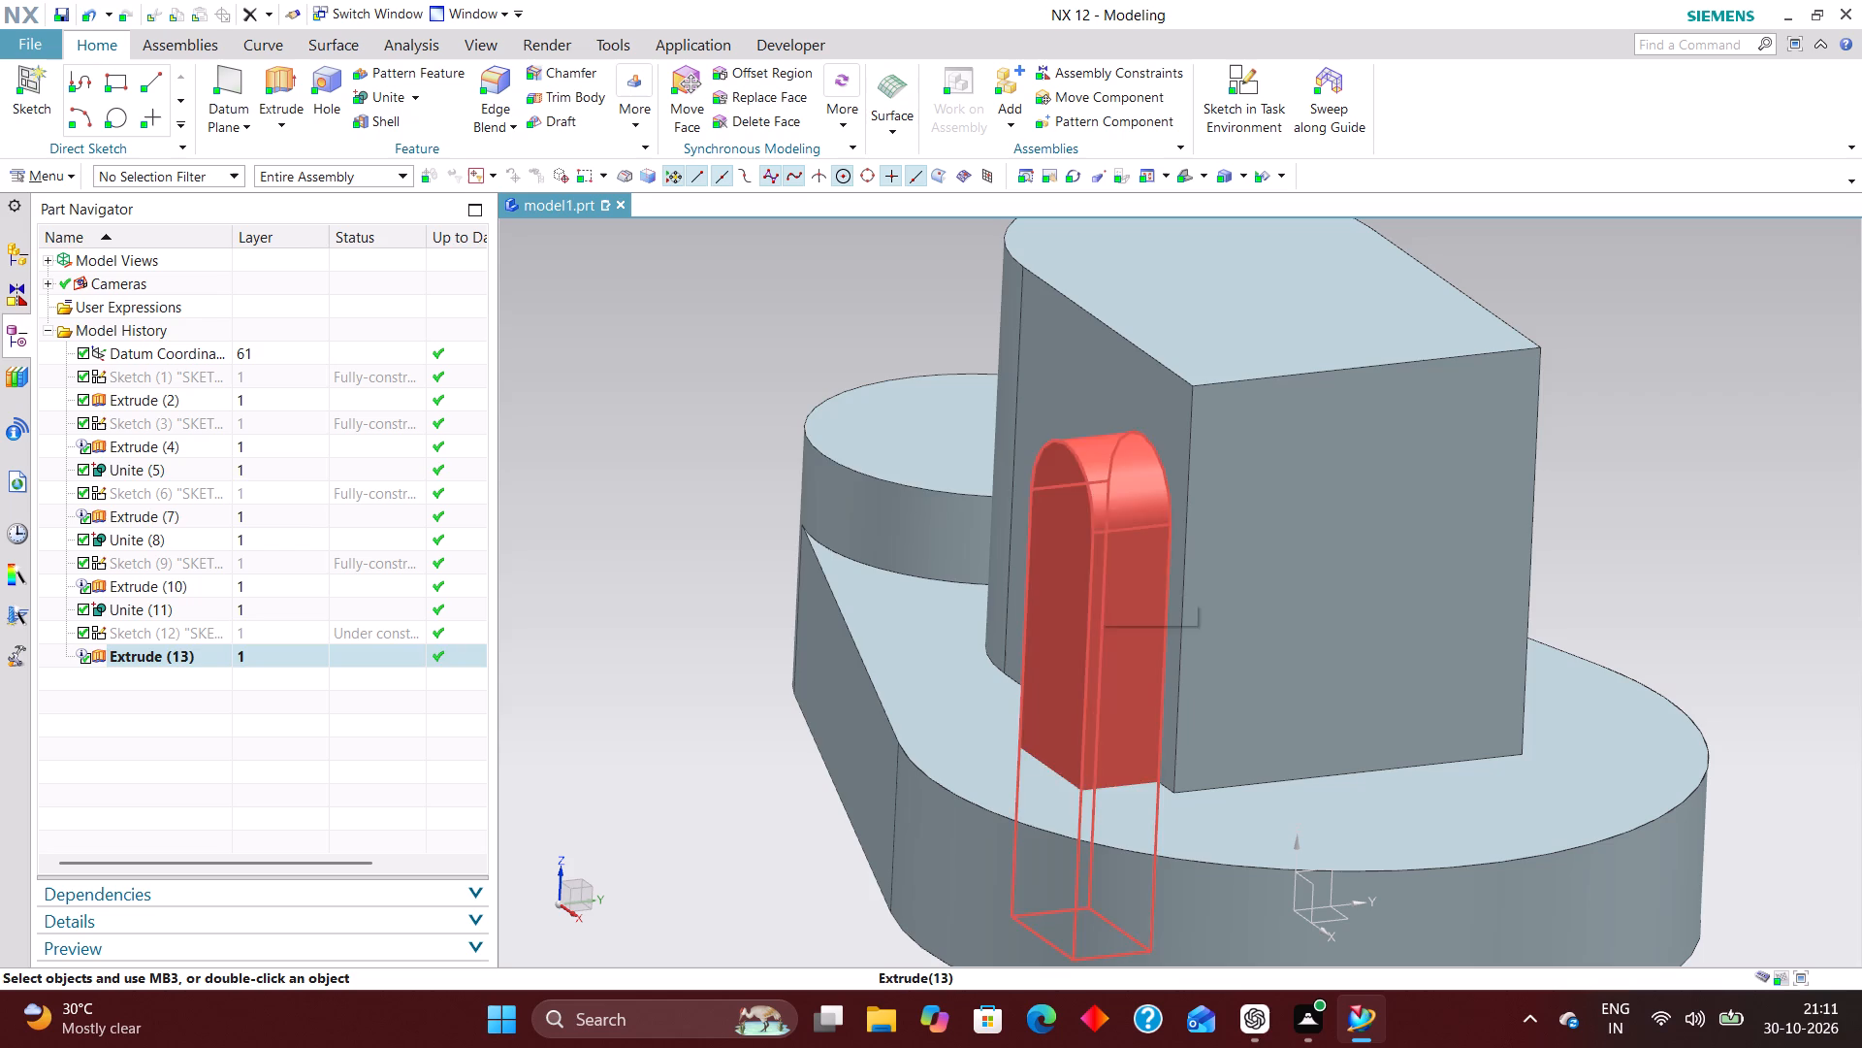
right_click_drag(898, 442, 904, 704)
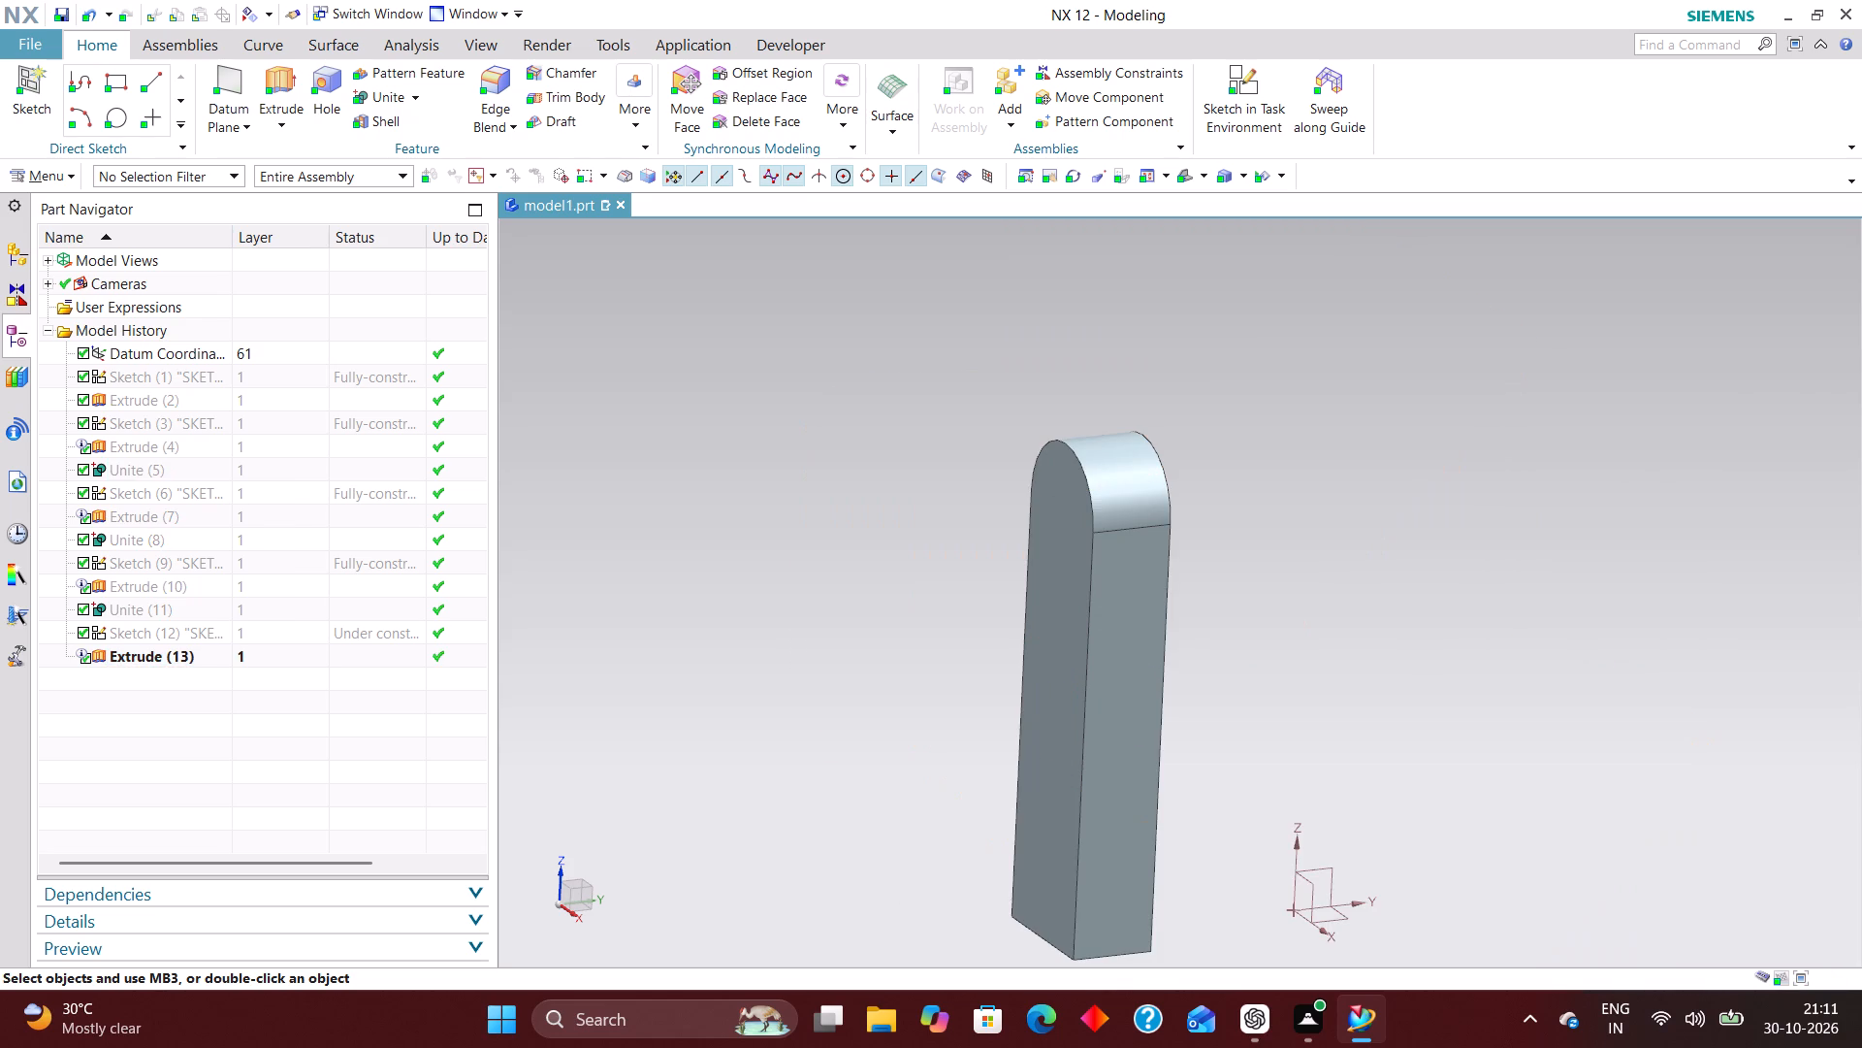
left_click(85, 9)
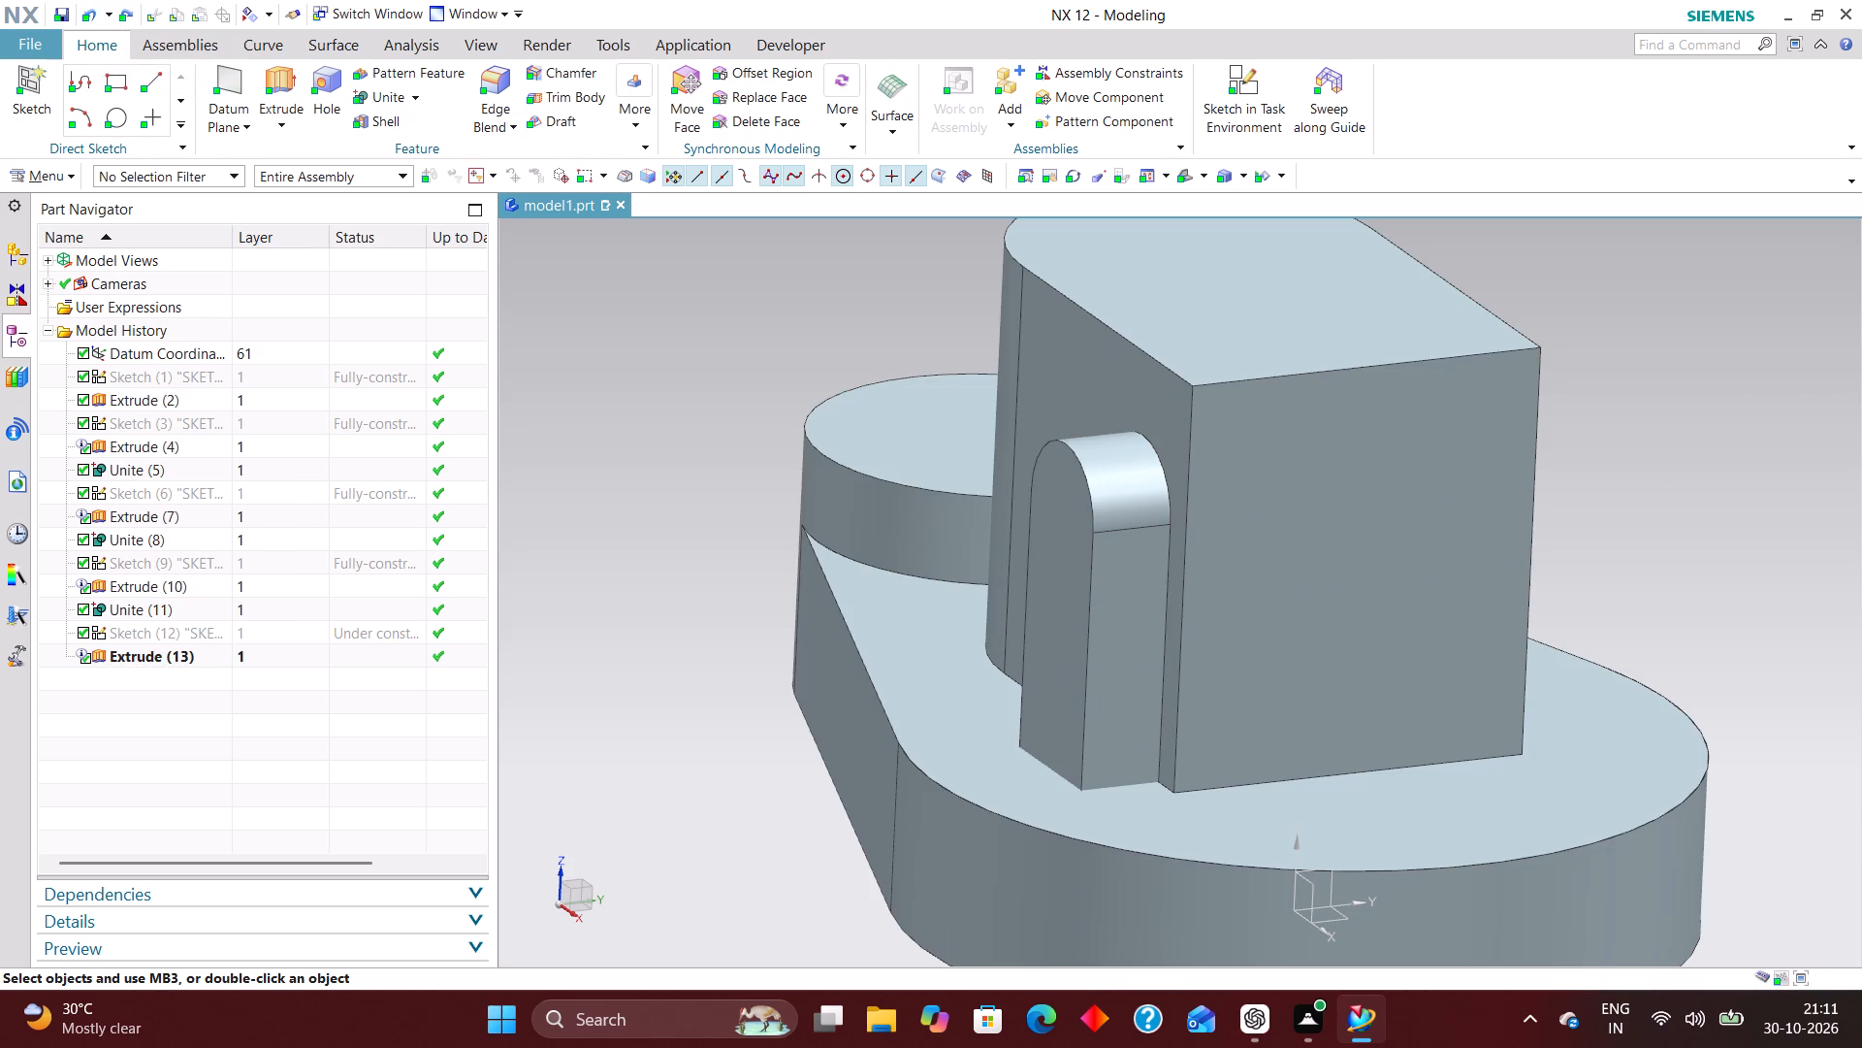
Mirror the round-topped pad's extrude feature about the datum coordinate system's XZ plane with Mirror Feature.
left_click(633, 119)
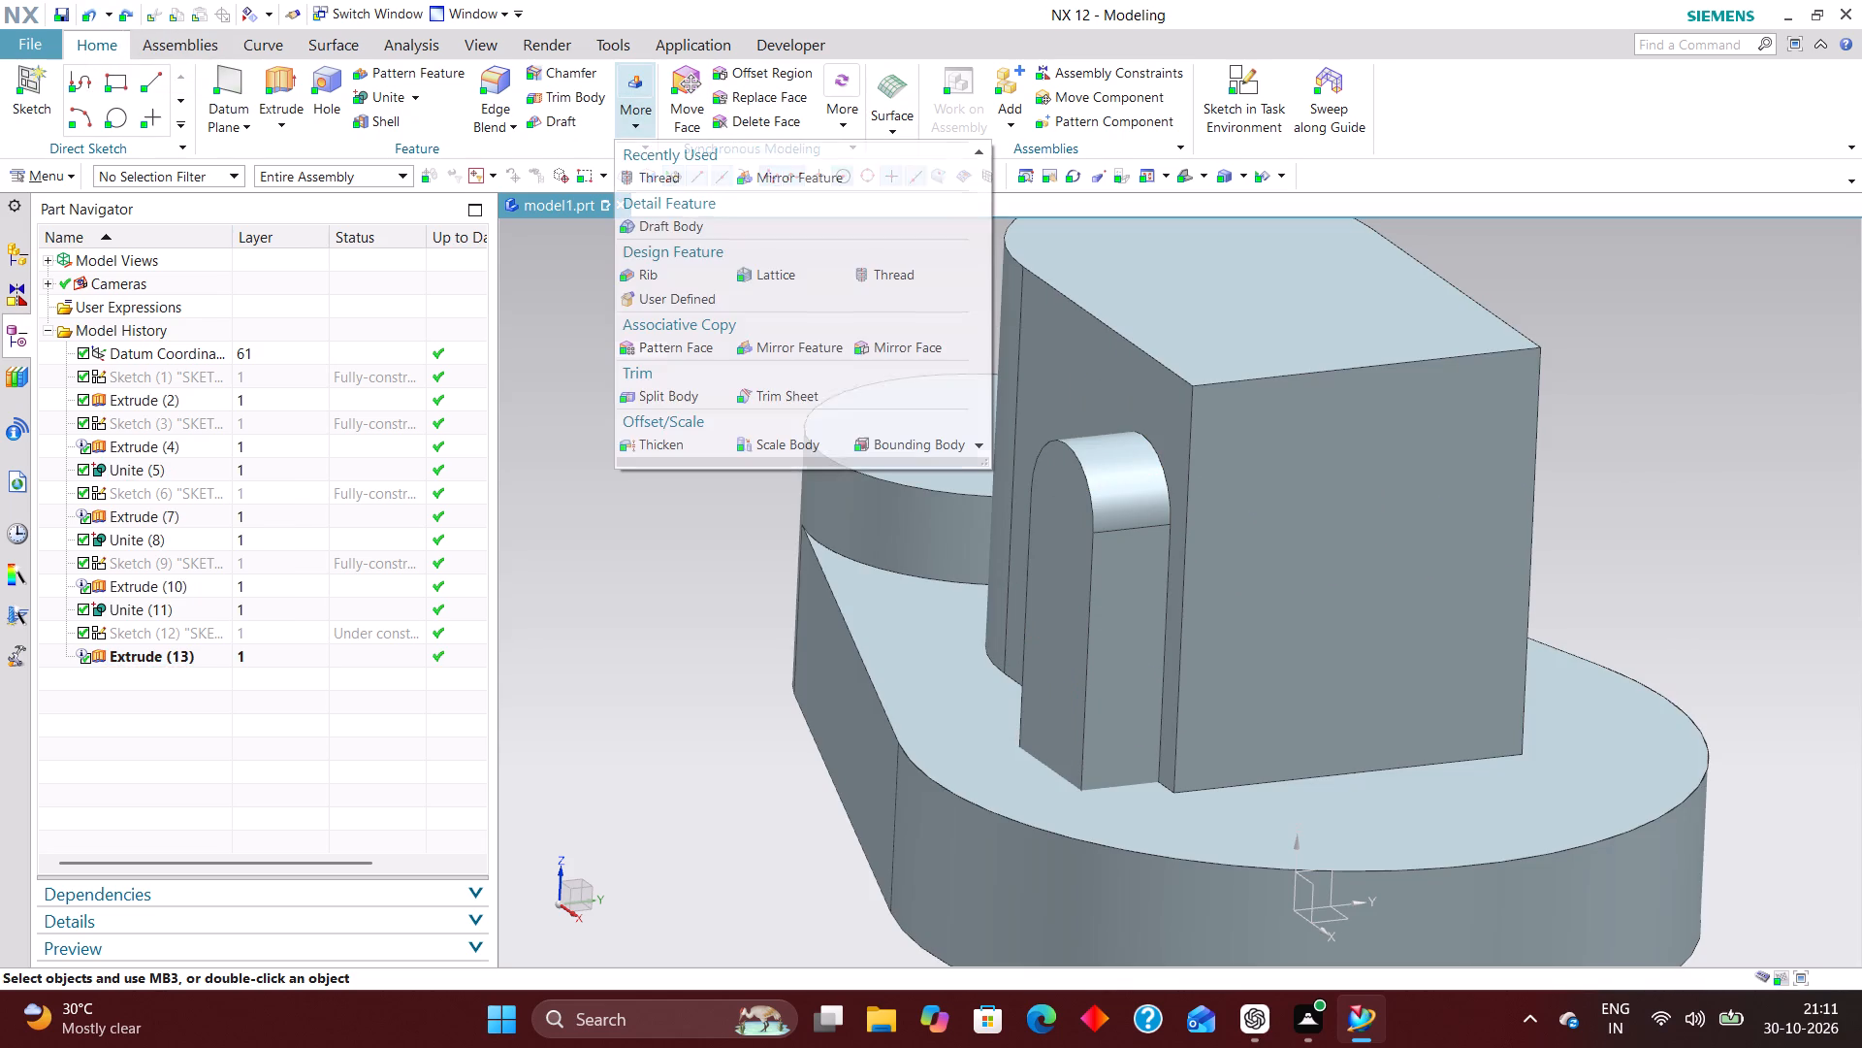
left_click(760, 171)
left_click(1098, 600)
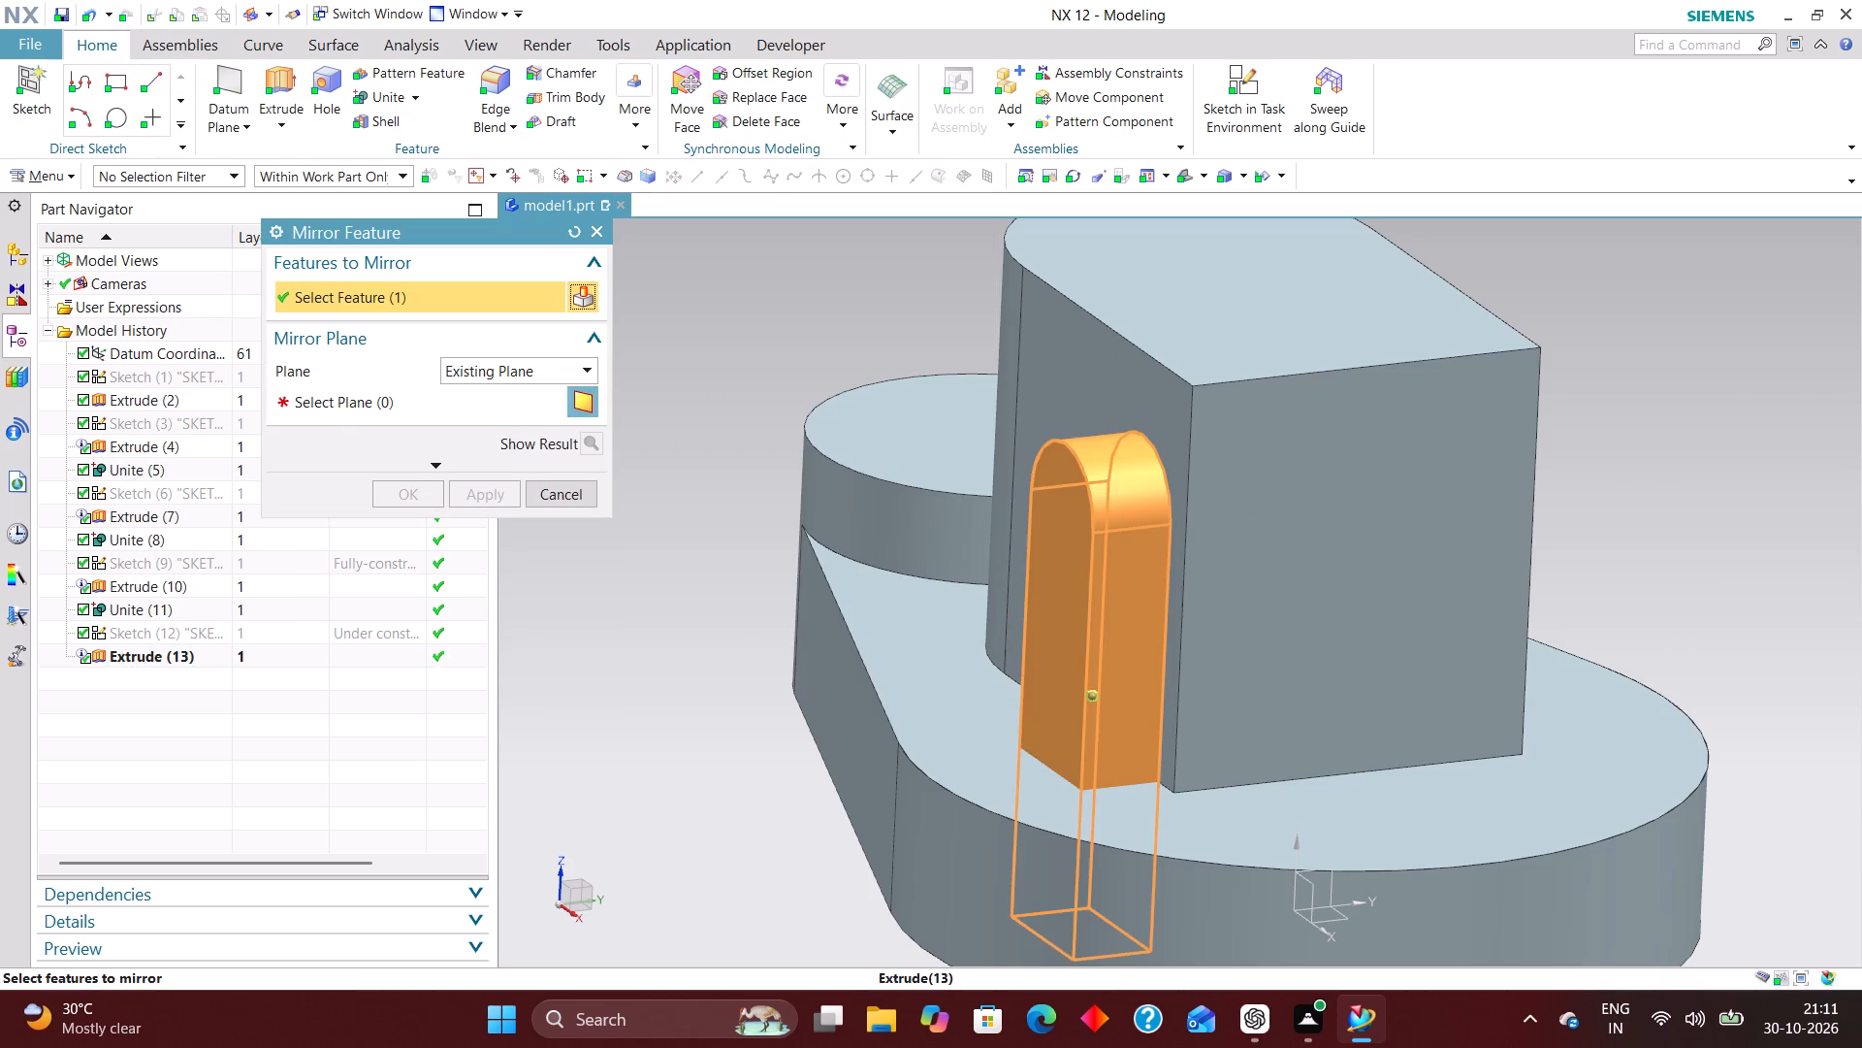
left_click(433, 413)
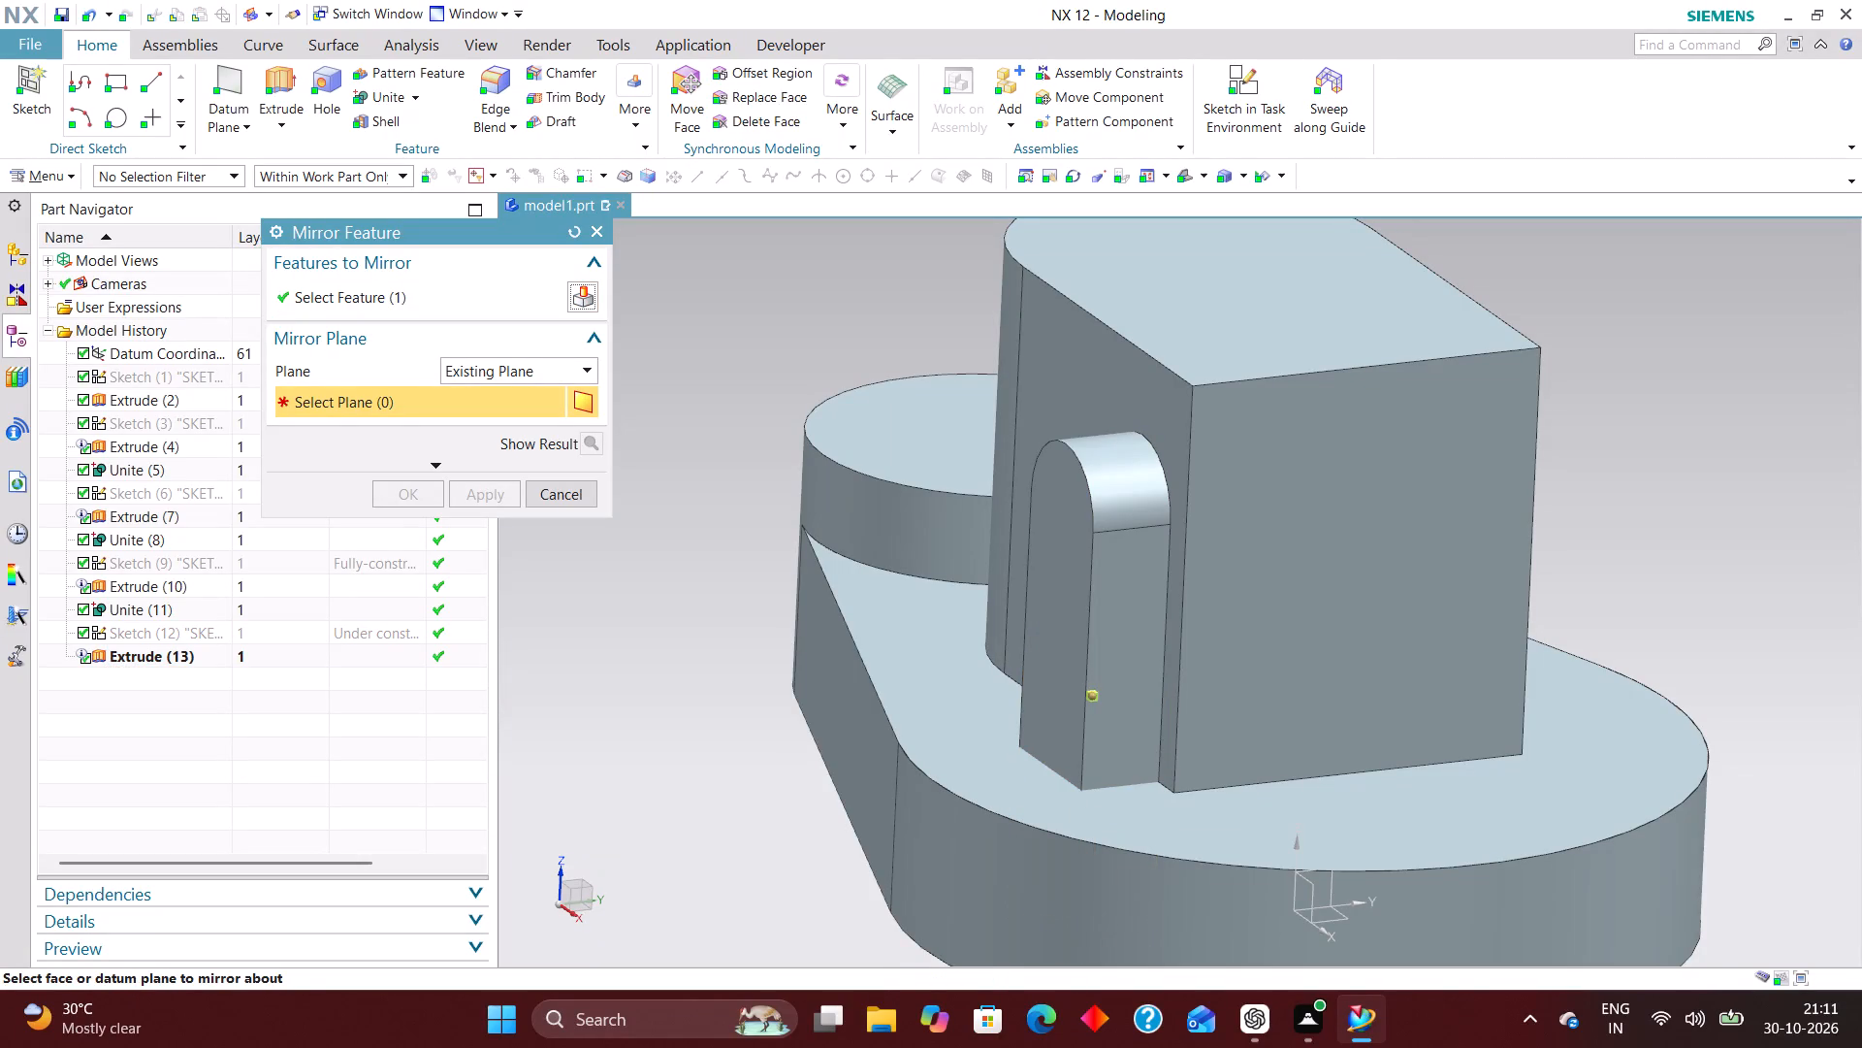
left_click(1313, 889)
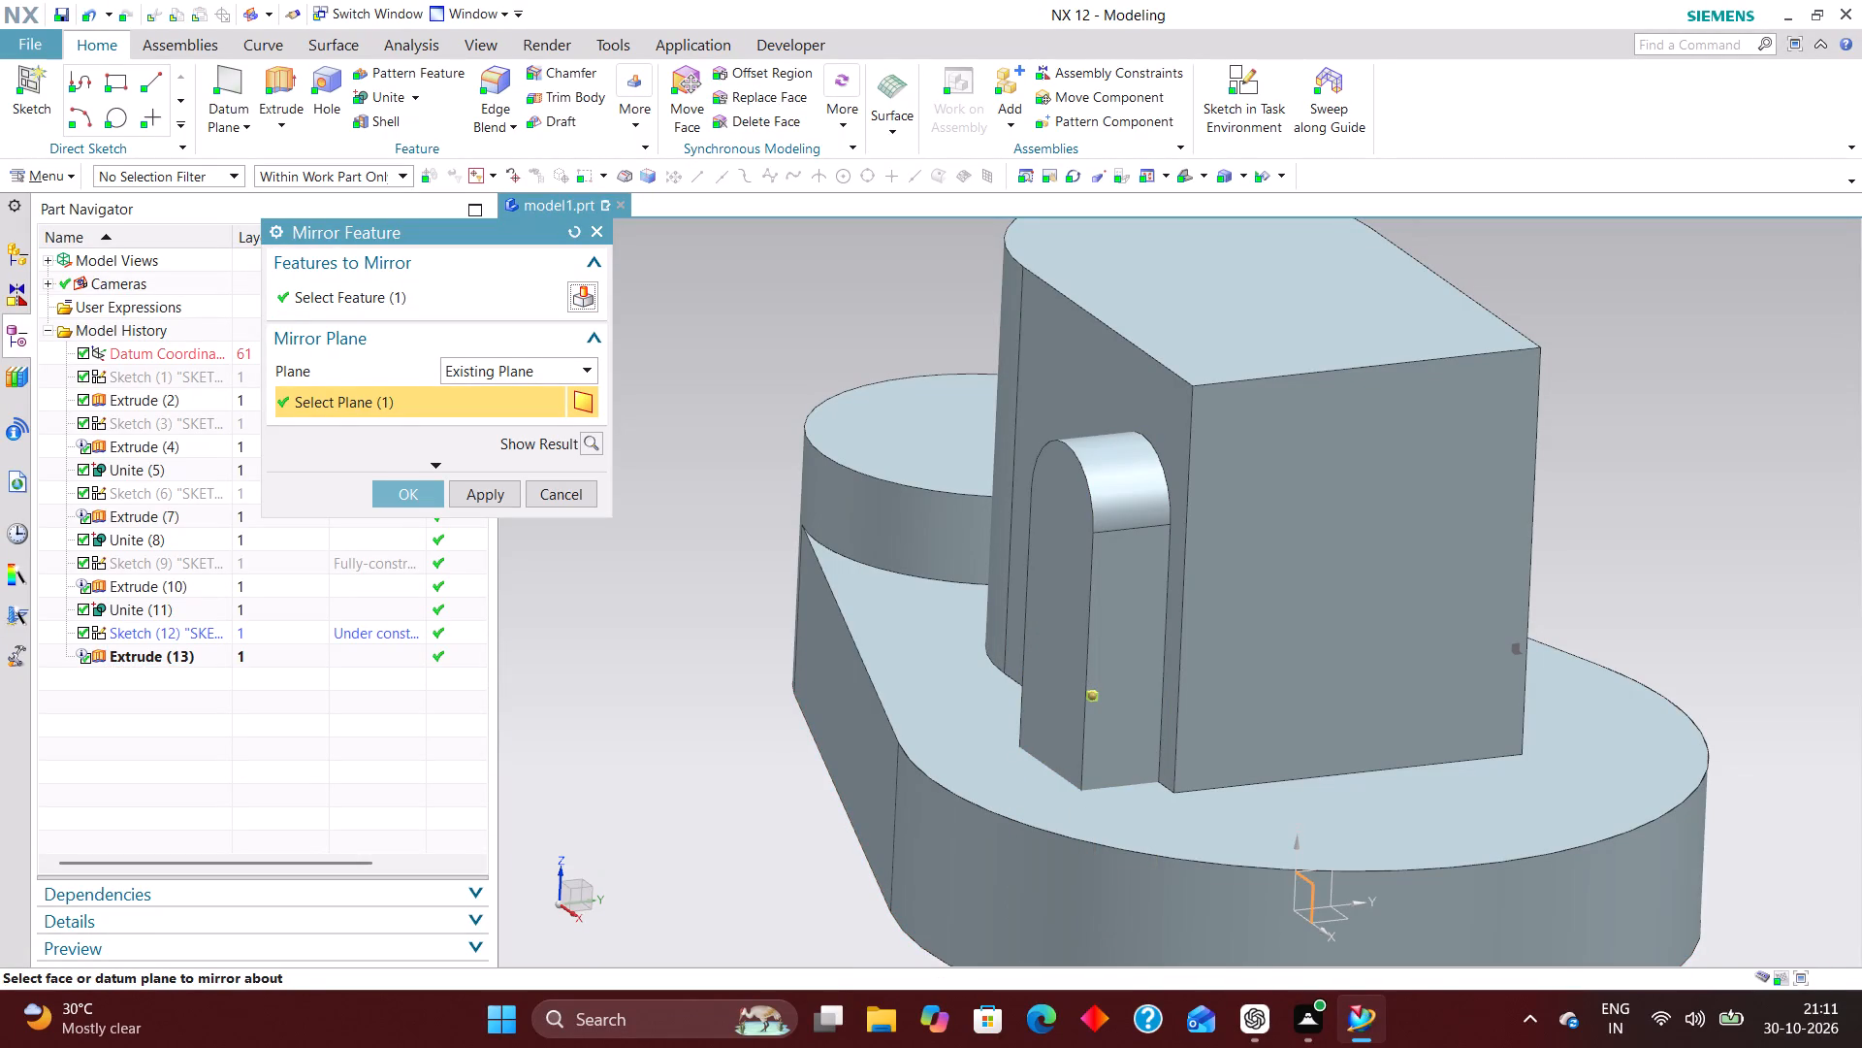
left_click(403, 496)
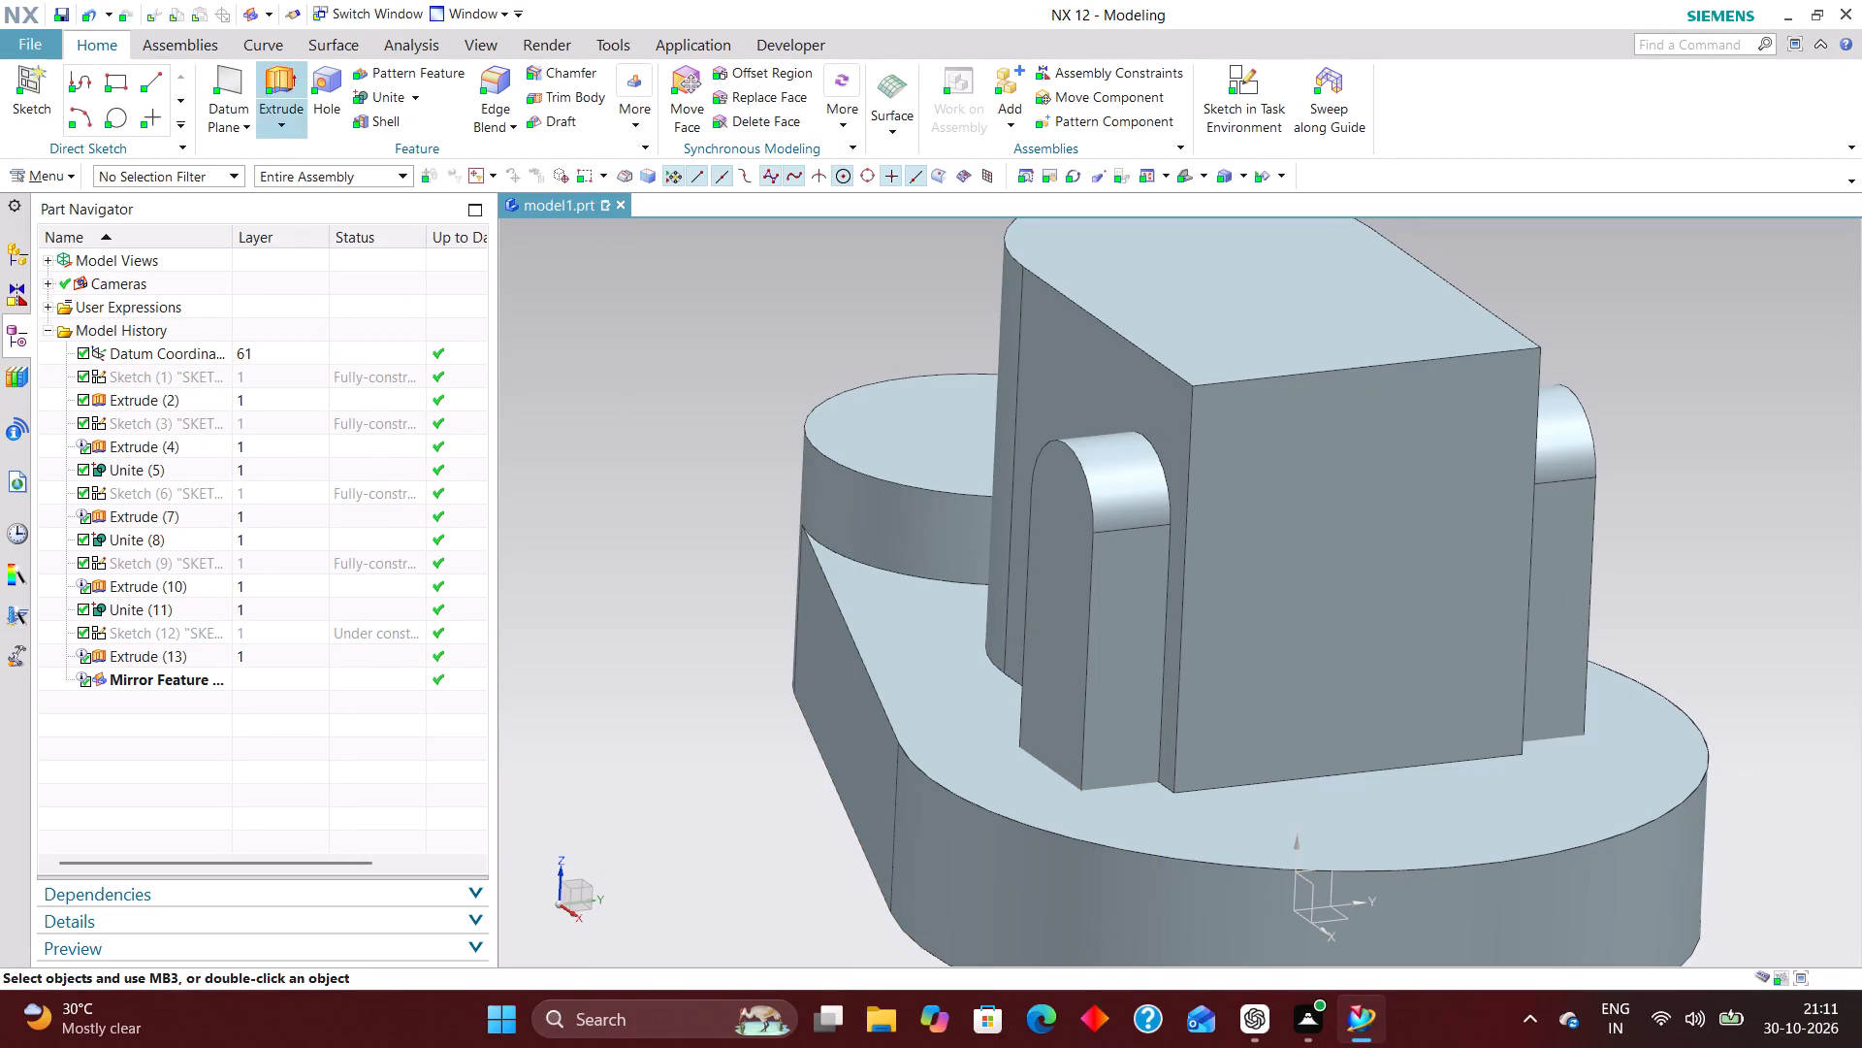
Unite the original and mirrored round-topped pads as tool bodies with the main base body as target.
left_click(381, 90)
left_click(873, 706)
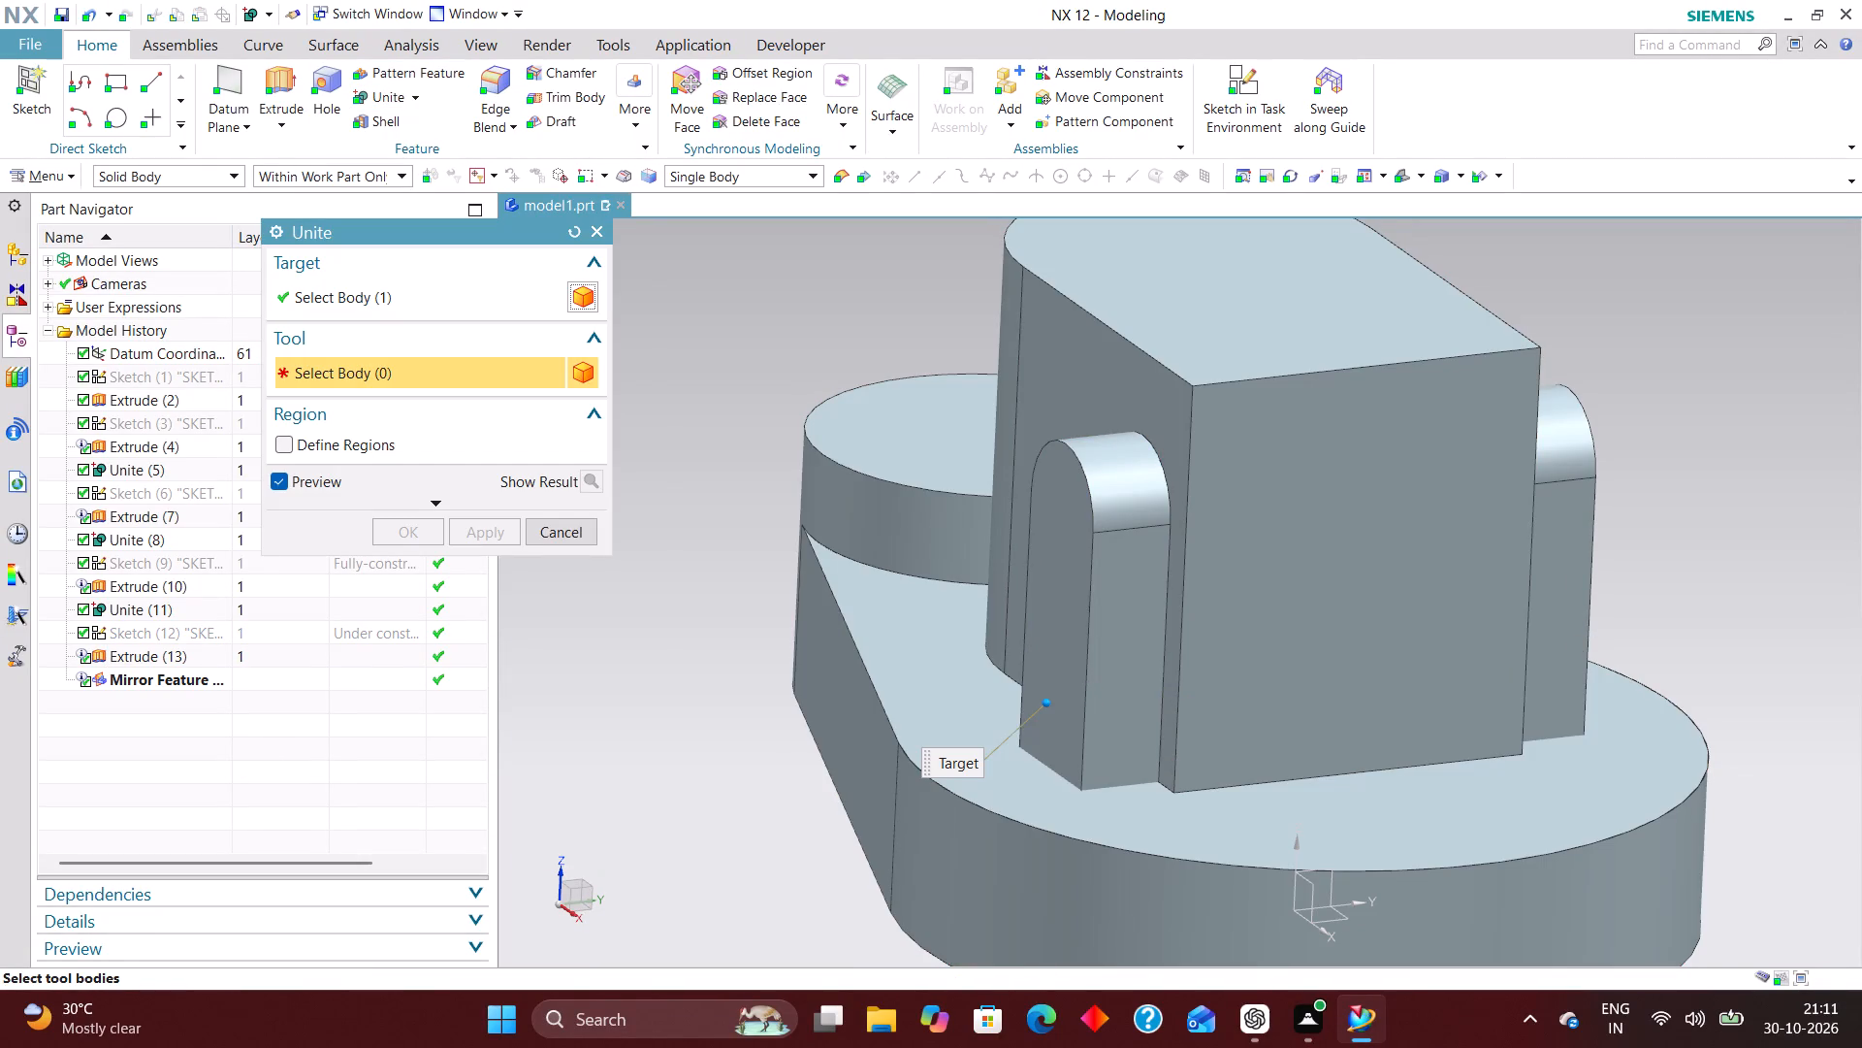
left_click(1080, 631)
left_click(1580, 596)
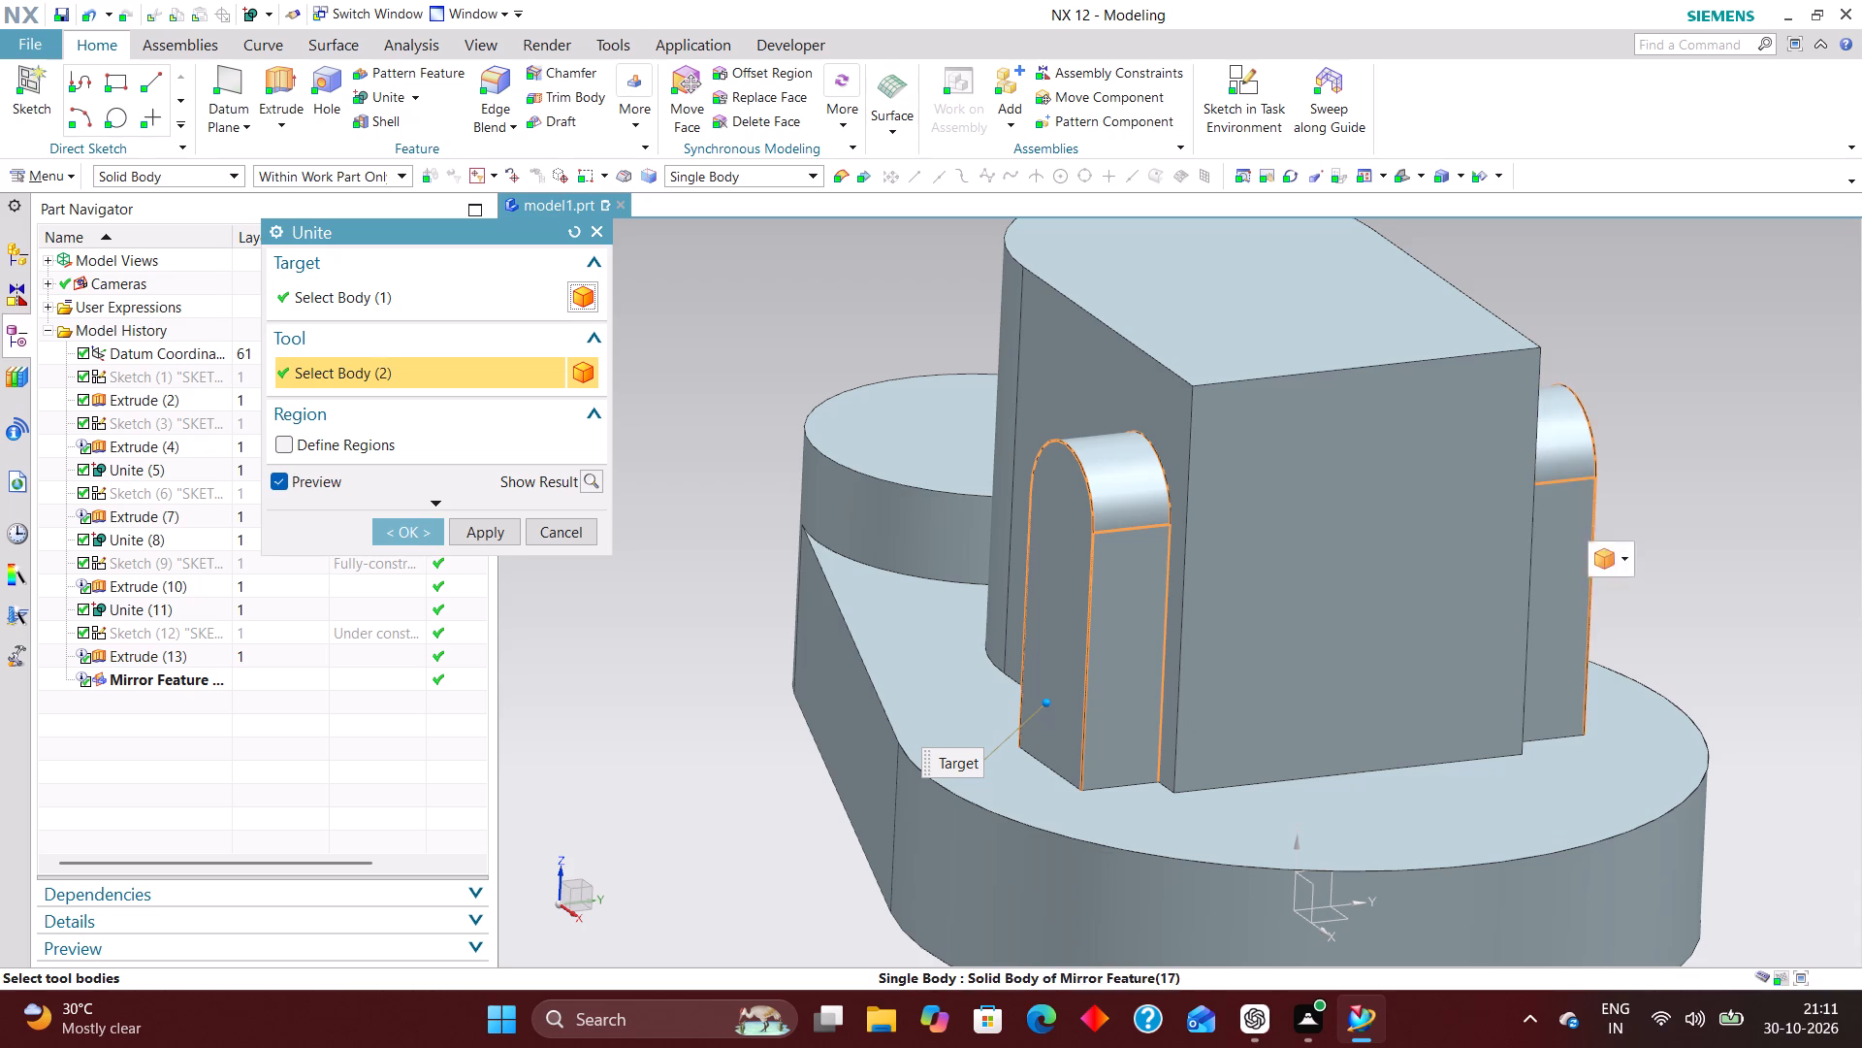
left_click(413, 538)
Examine the united part from top, end, side and angled views, and identify the block's and pad's features in the model history.
middle_click_drag(846, 576, 856, 579)
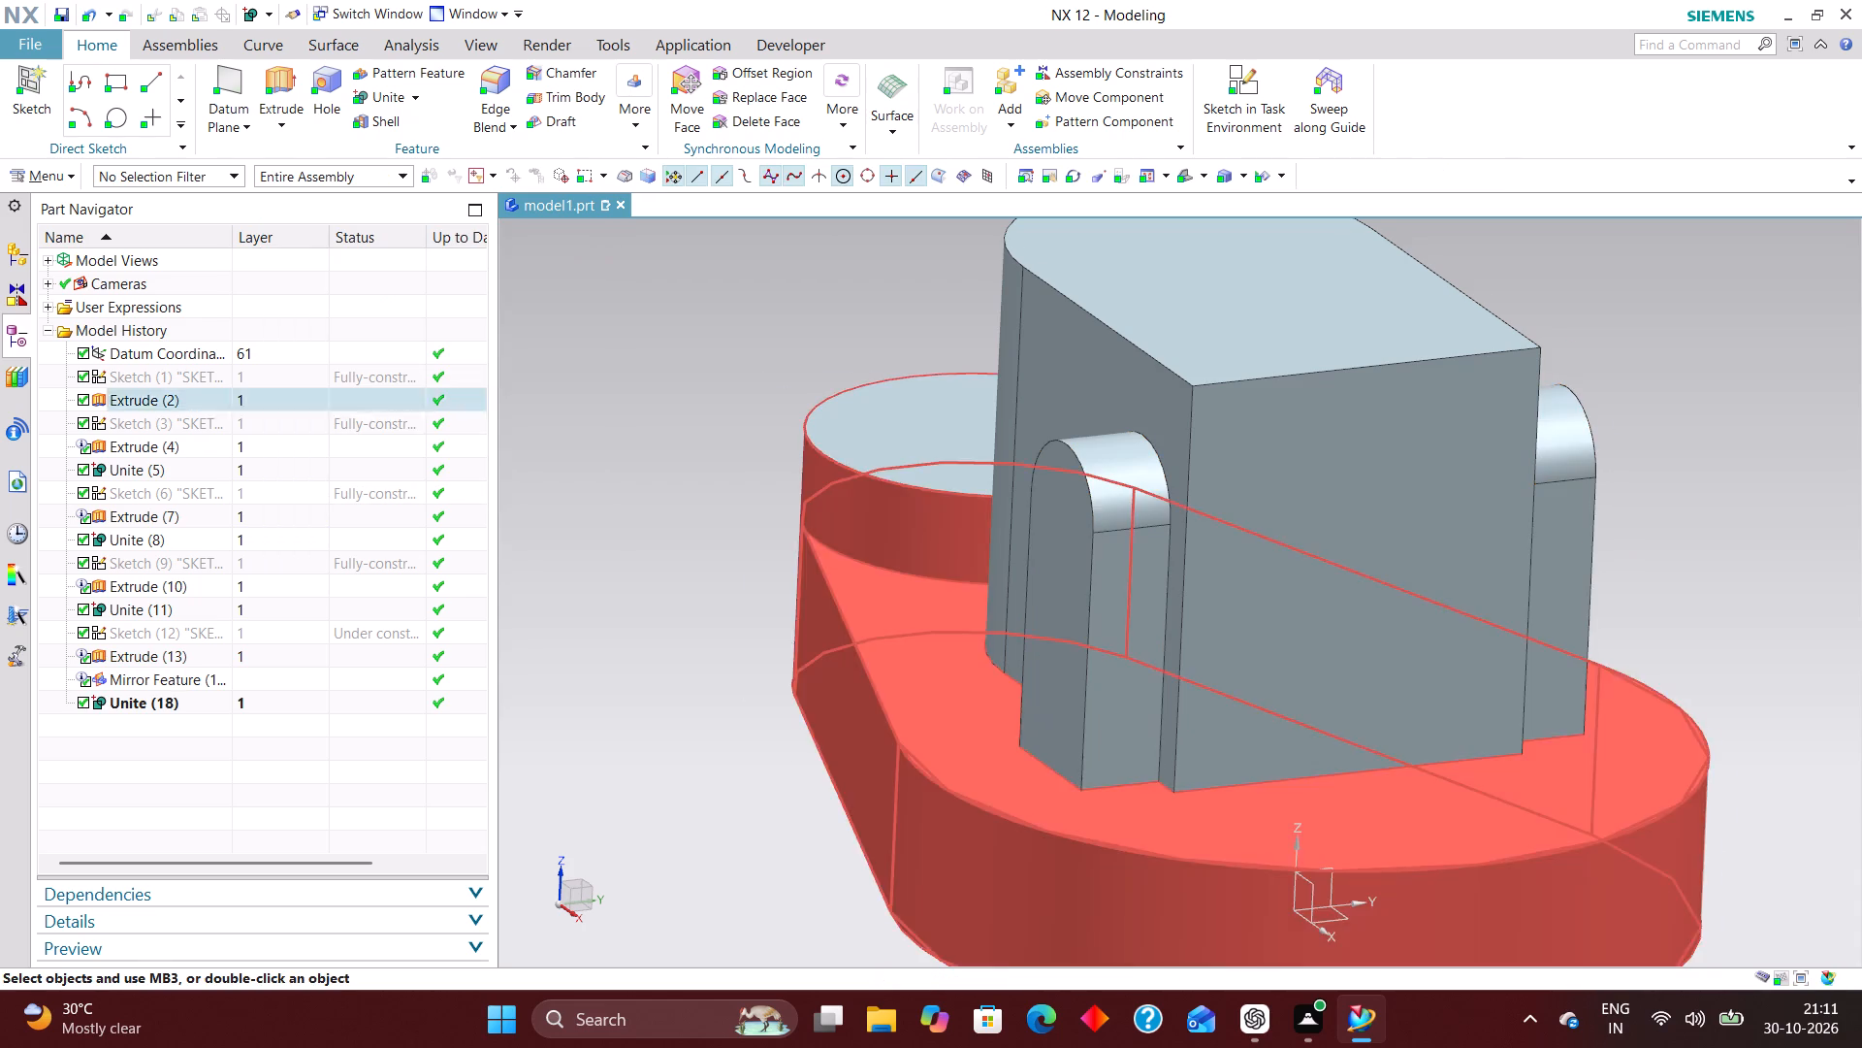
middle_click_drag(856, 579, 938, 559)
middle_click_drag(939, 557, 863, 593)
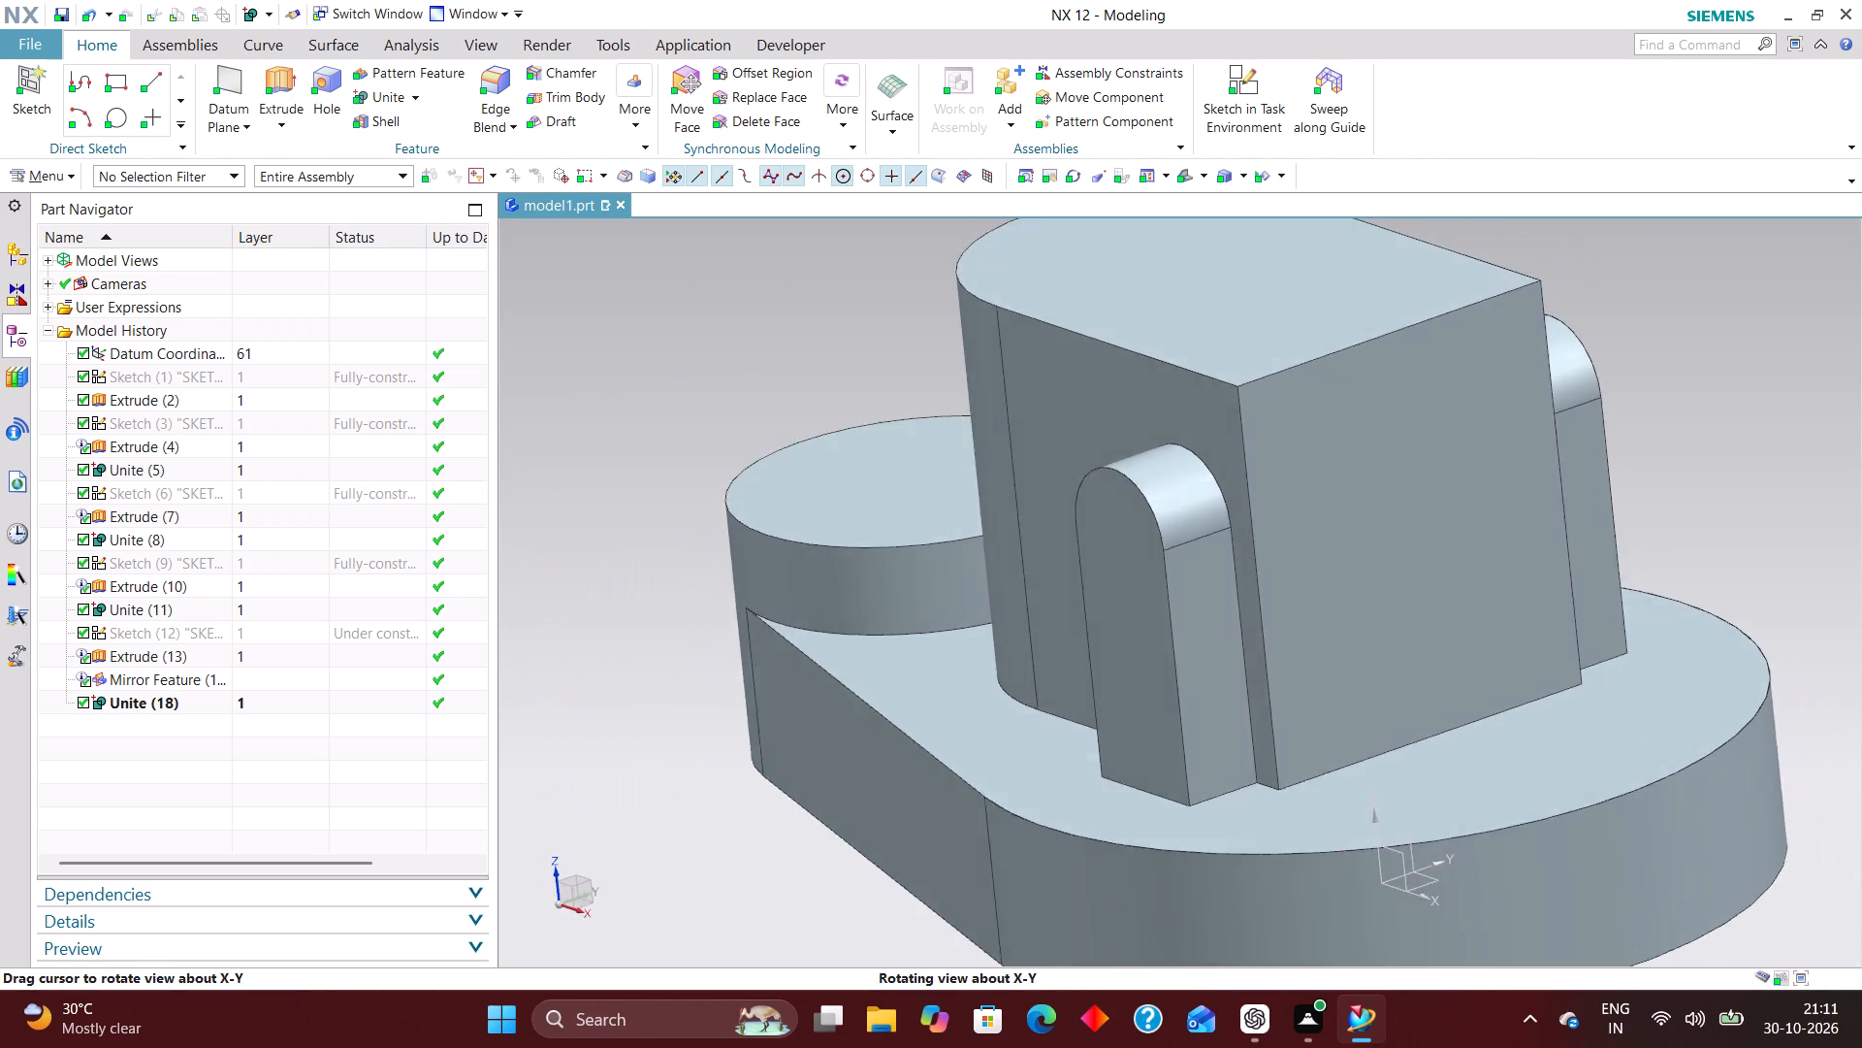
middle_click_drag(863, 593, 899, 592)
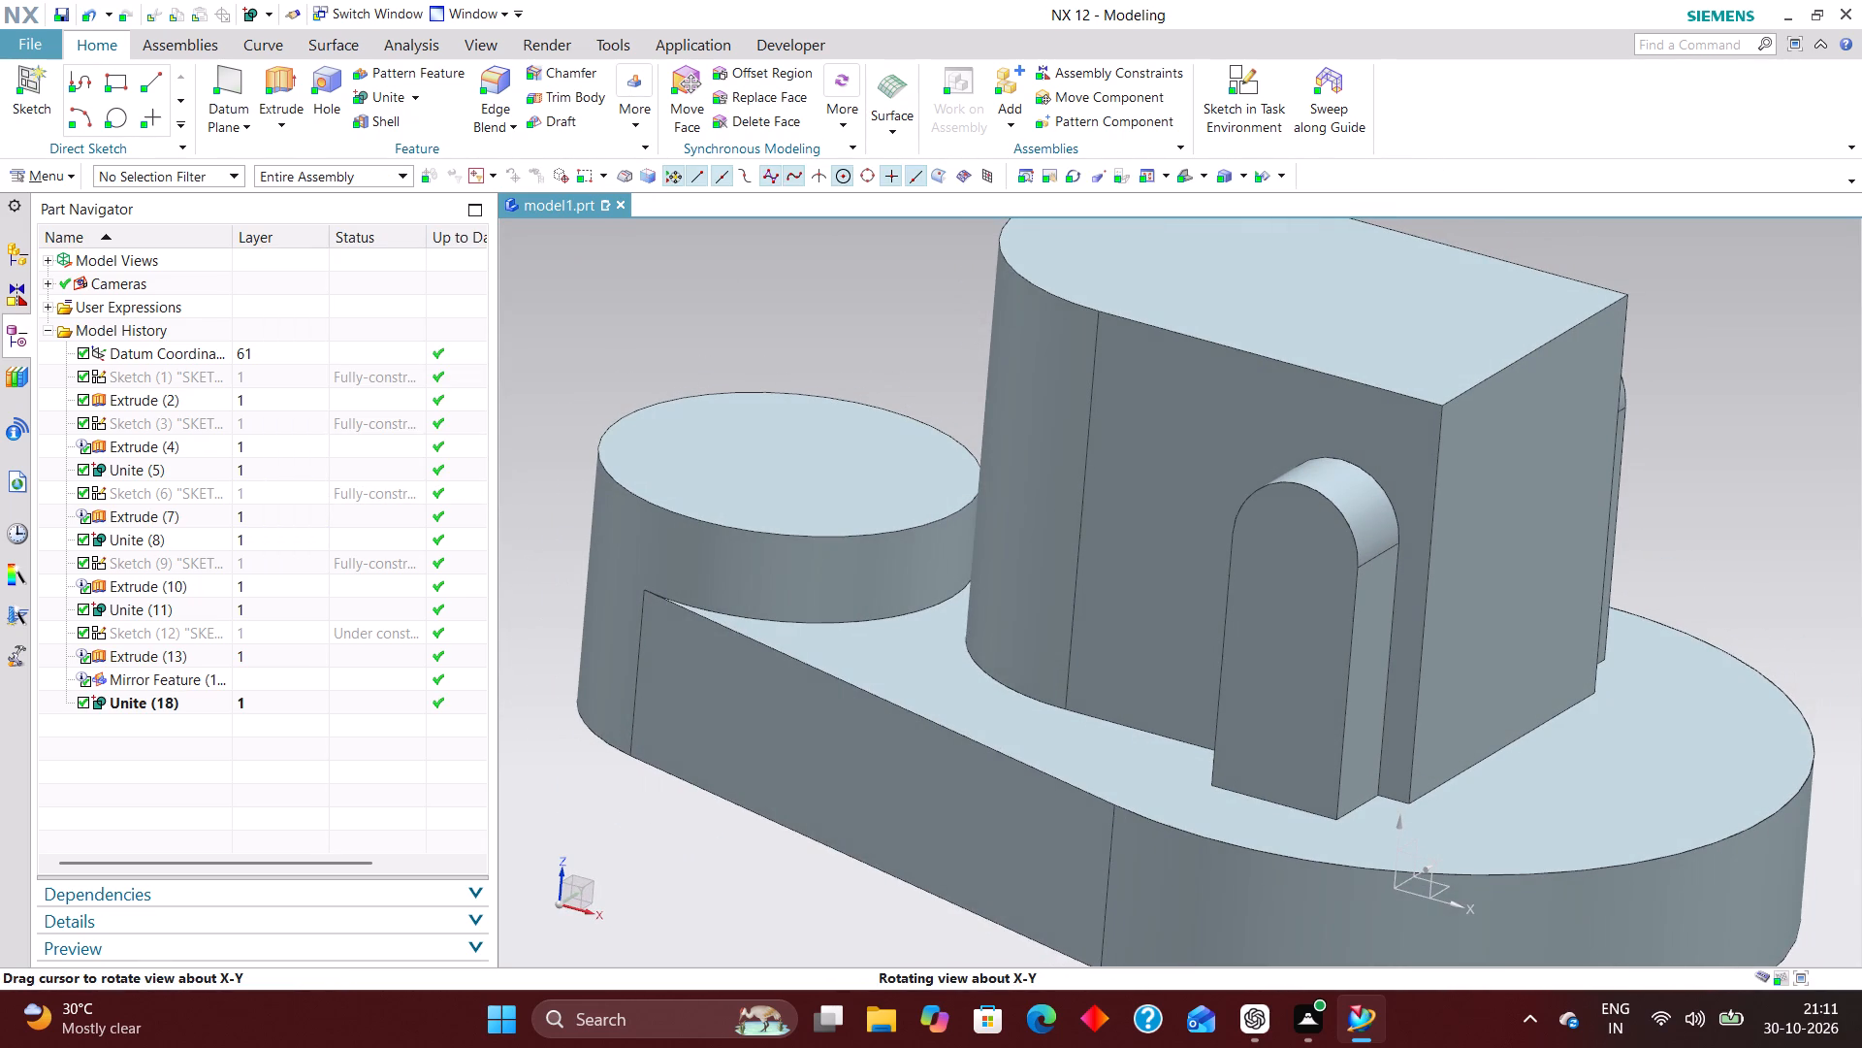
middle_click_drag(899, 592, 930, 602)
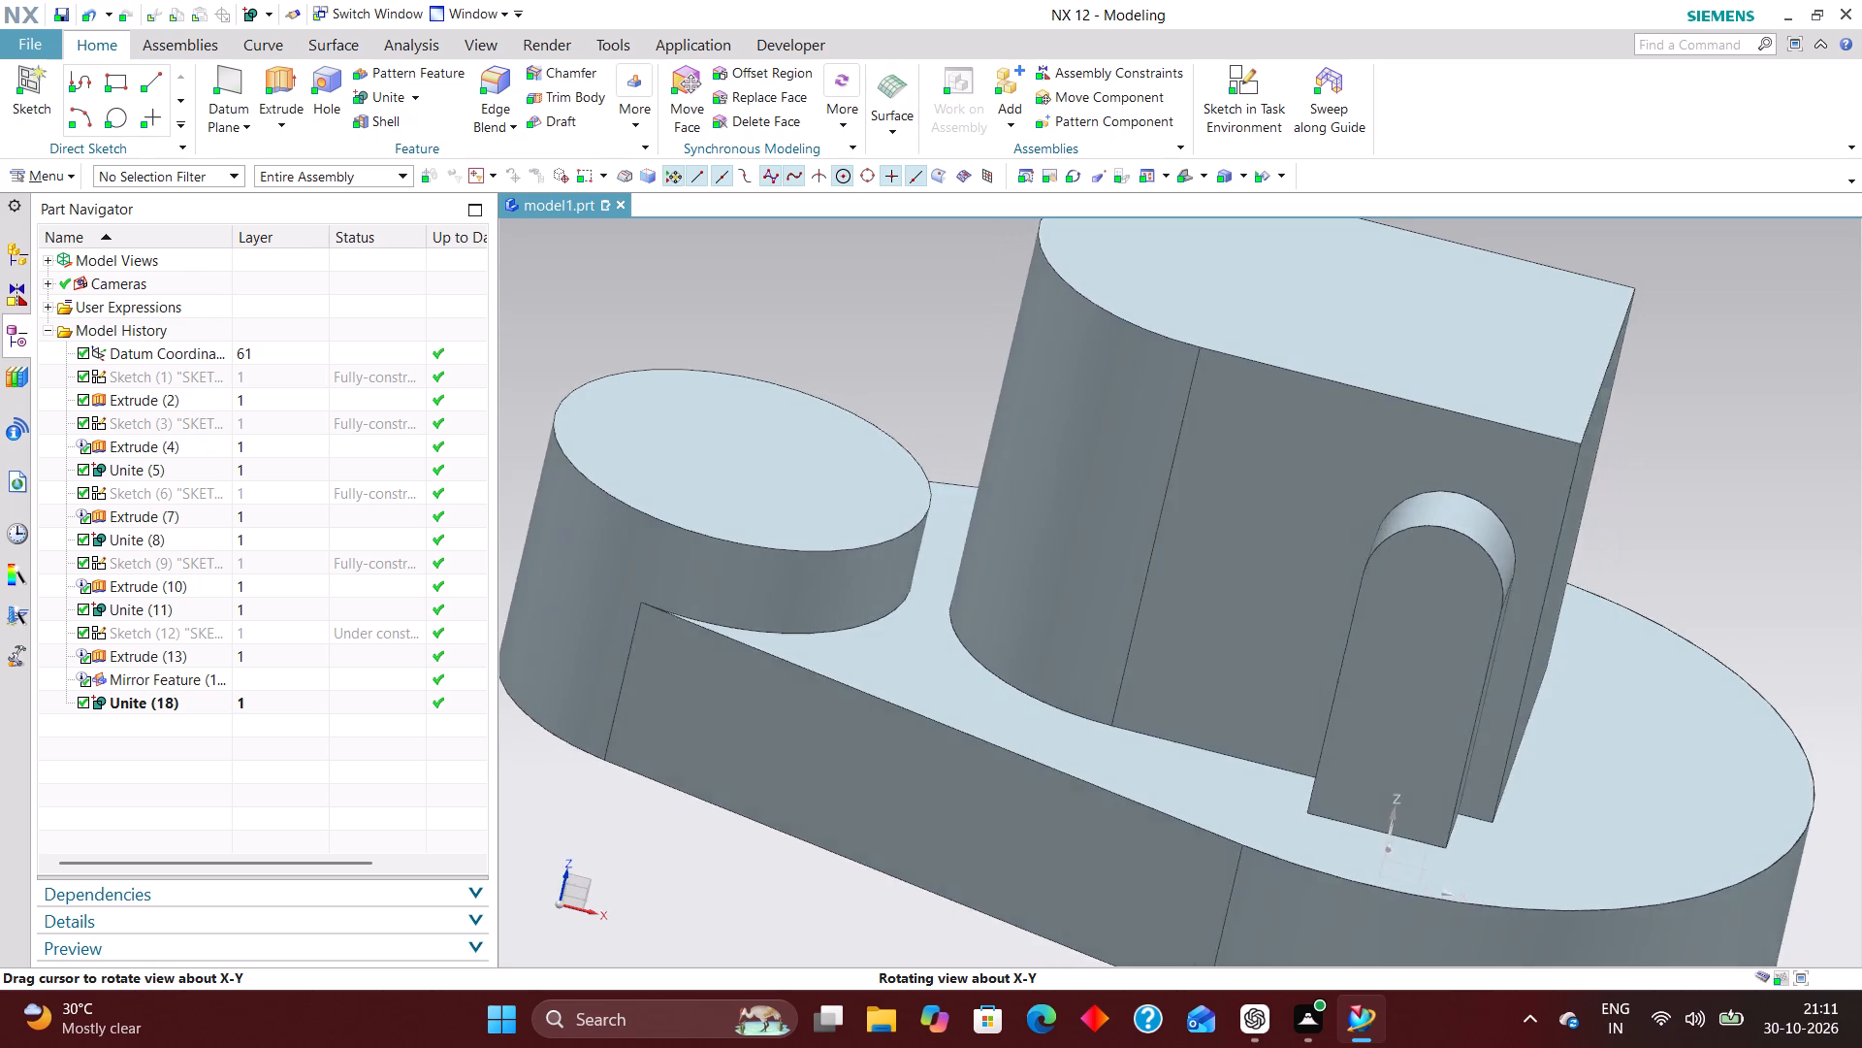
middle_click_drag(930, 602, 909, 729)
middle_click(918, 698)
scroll(958, 678, "up", 1)
scroll(932, 550, "down", 4)
right_click_drag(1633, 429, 498, 292)
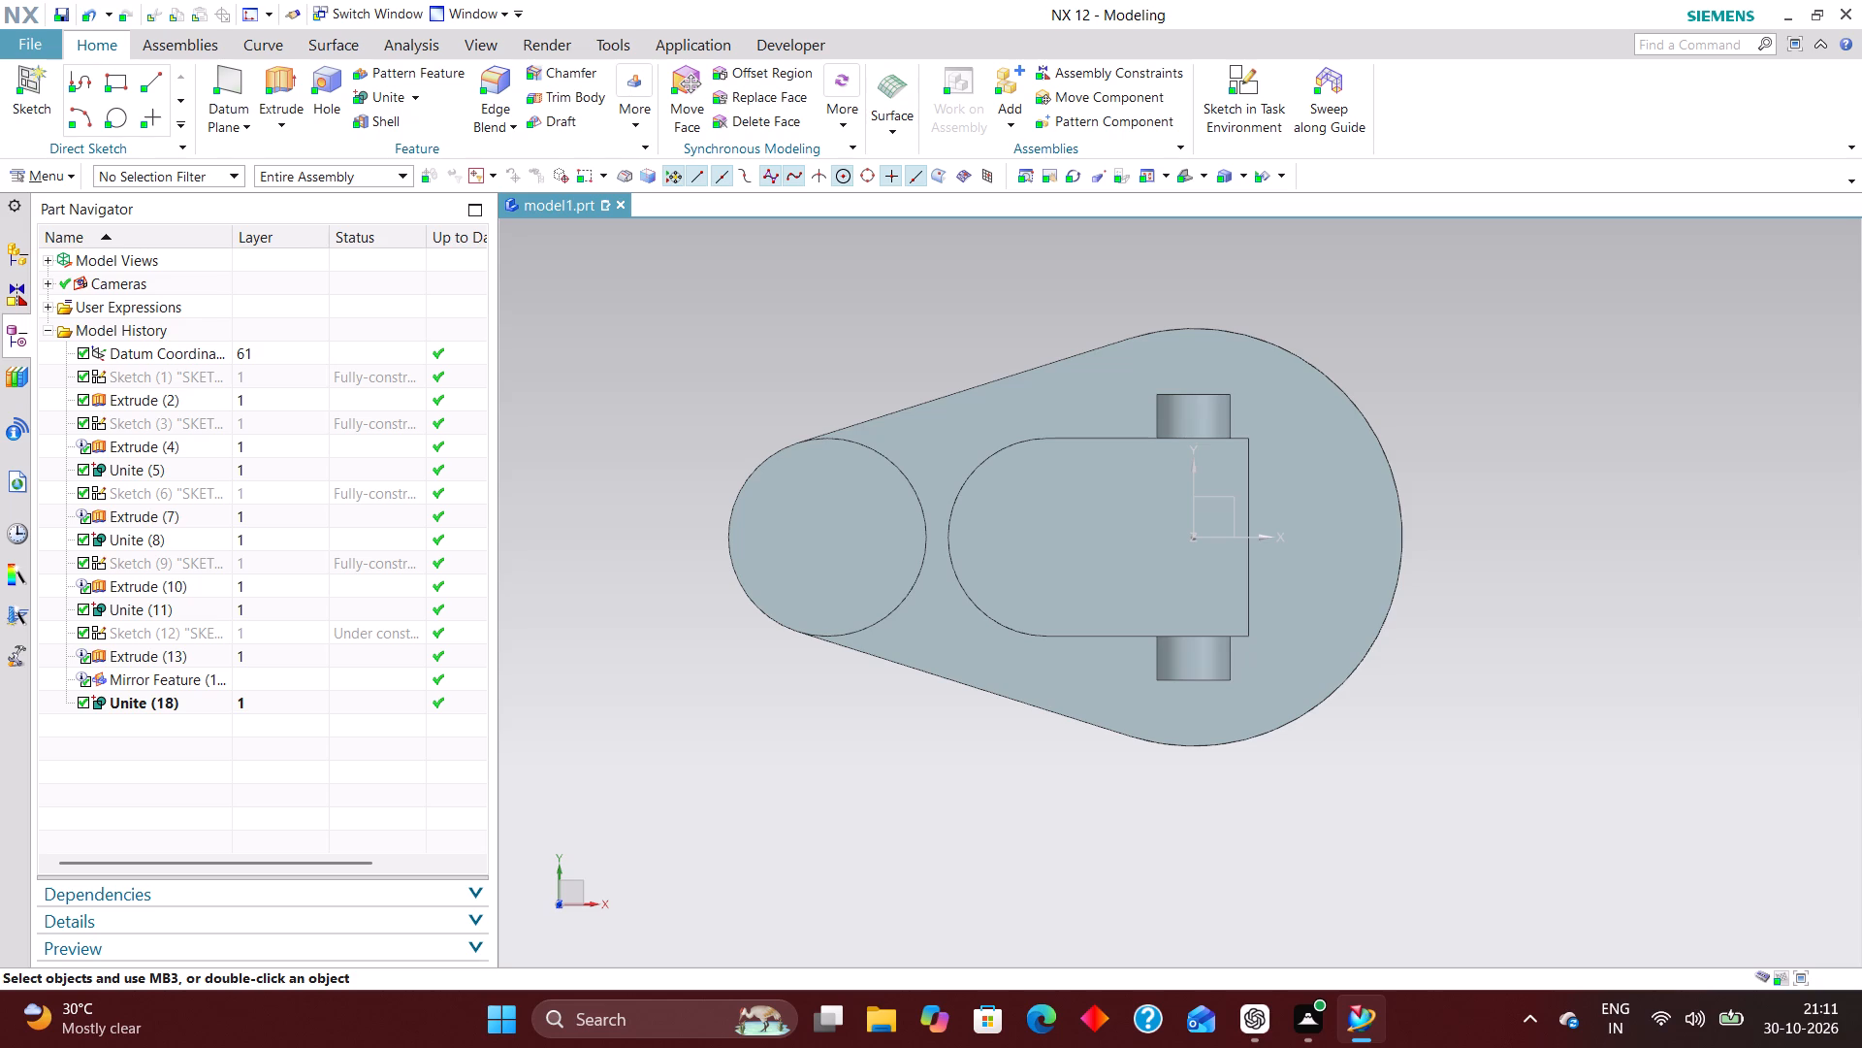
middle_click_drag(1847, 826, 1651, 699)
middle_click_drag(1656, 697, 1571, 694)
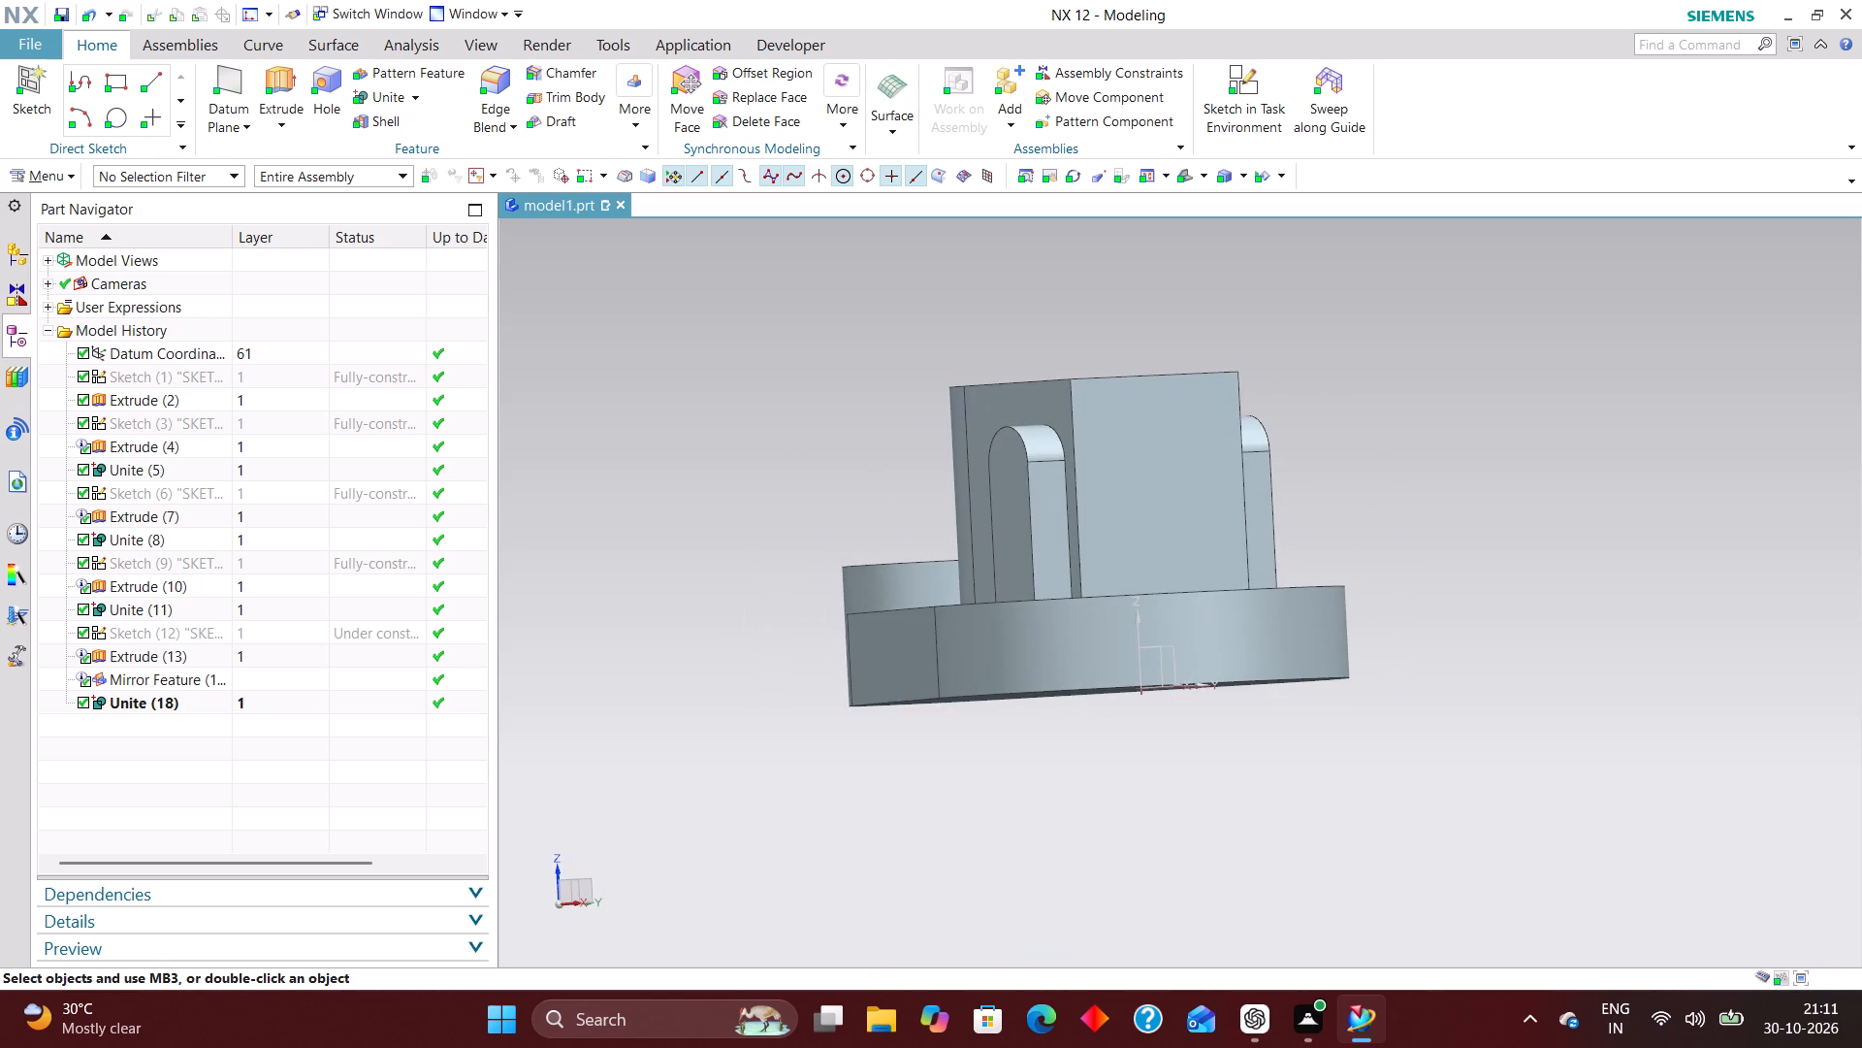
right_click_drag(1654, 558, 942, 498)
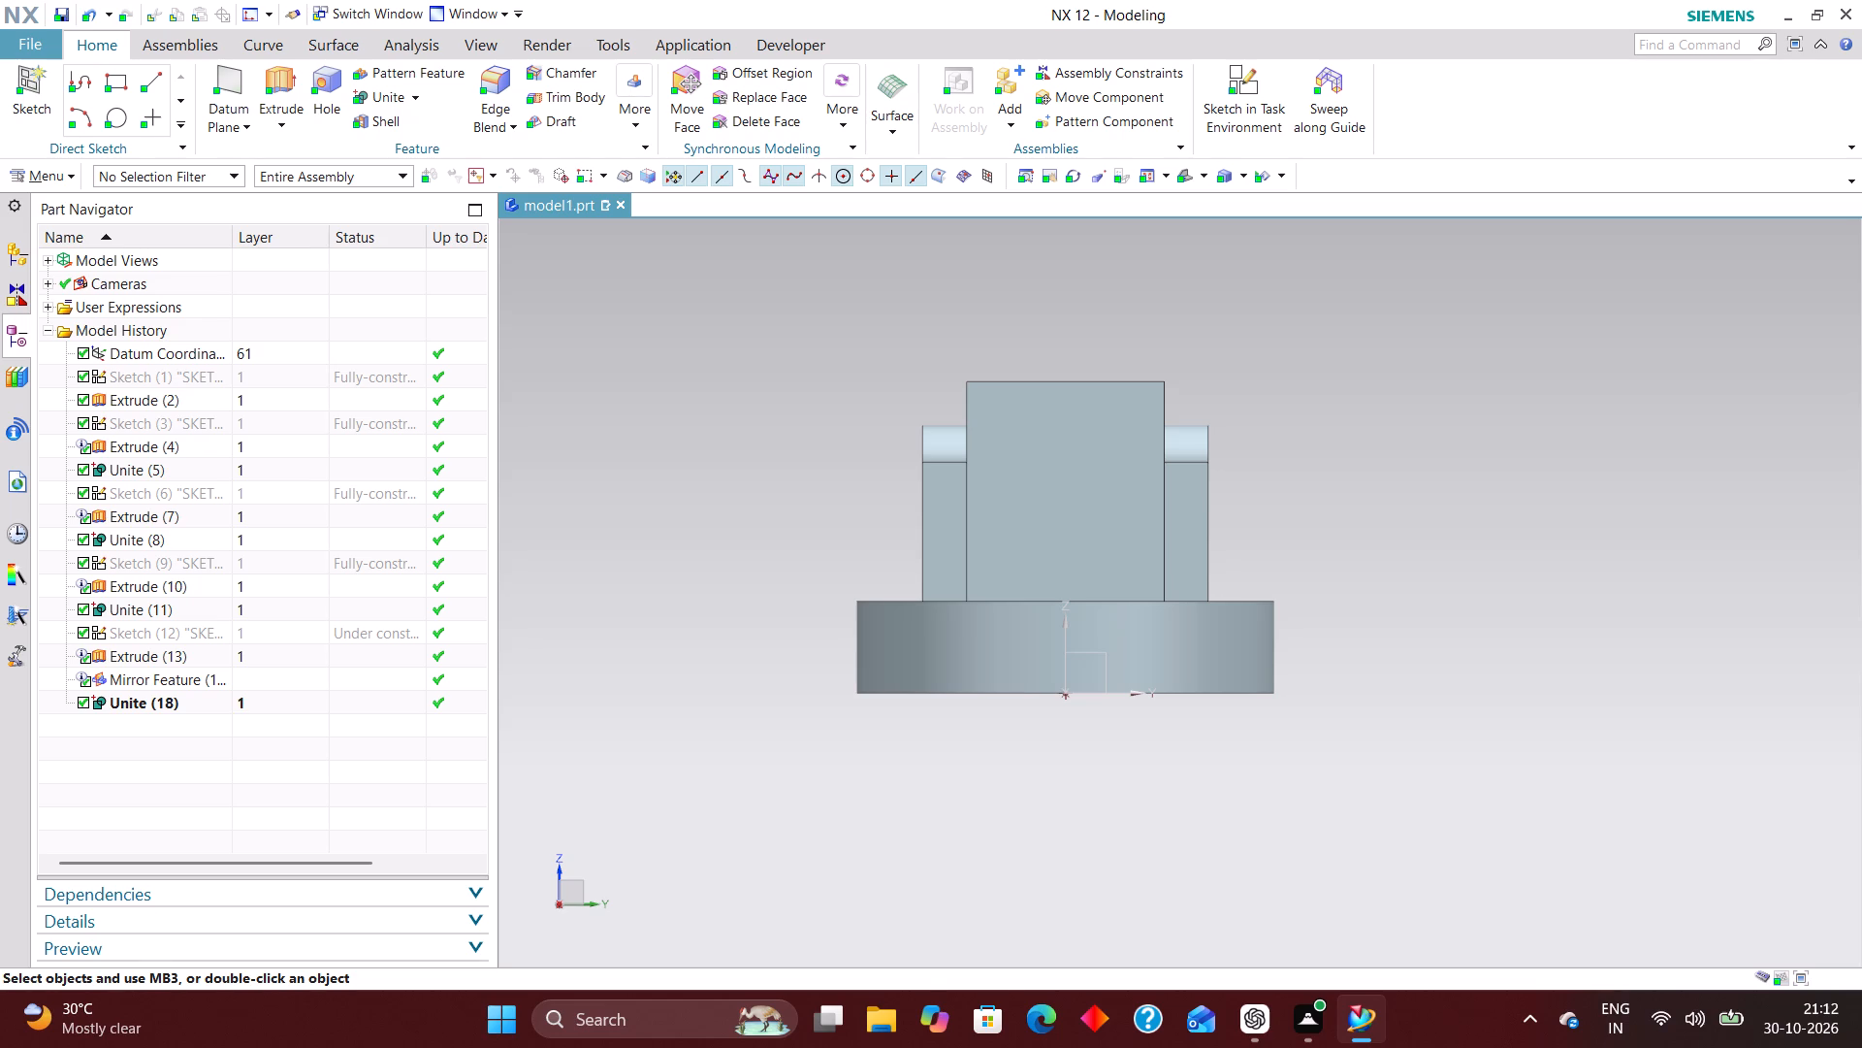
middle_click_drag(1315, 720, 1438, 691)
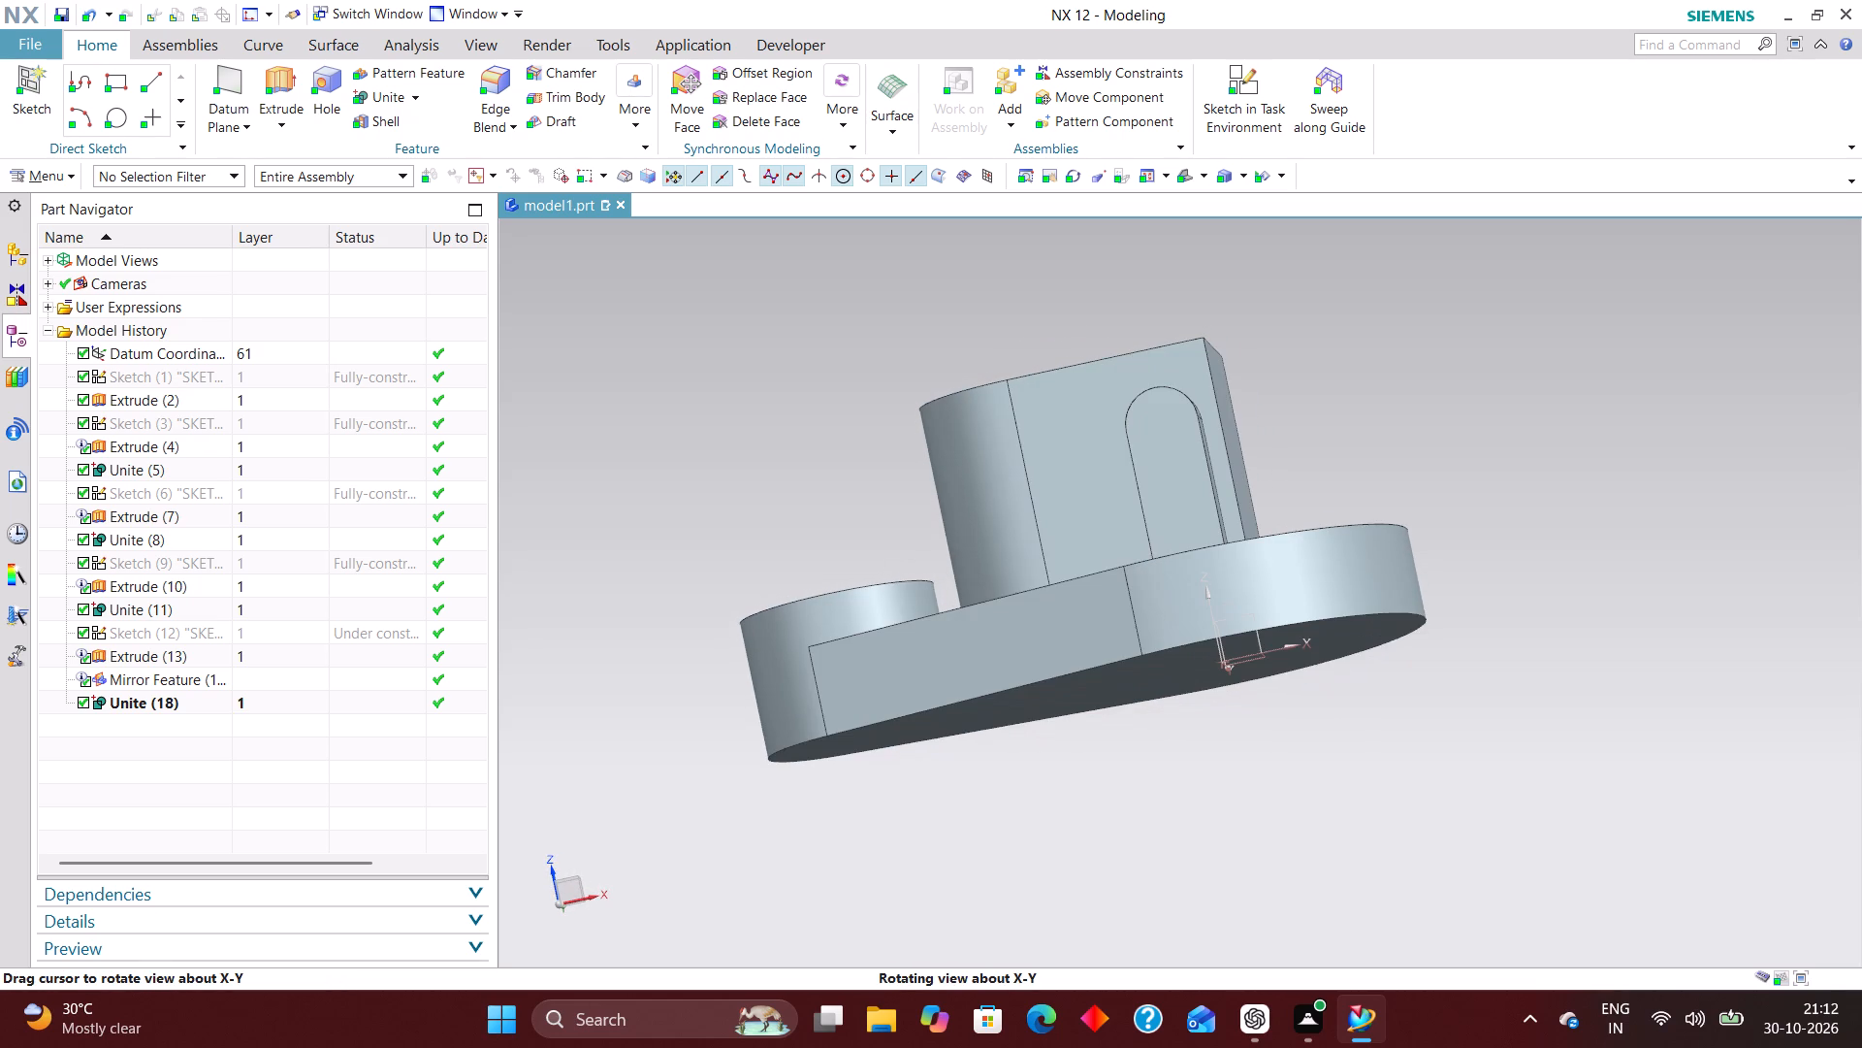
middle_click_drag(1438, 691, 1433, 694)
right_click_drag(1526, 481, 1502, 481)
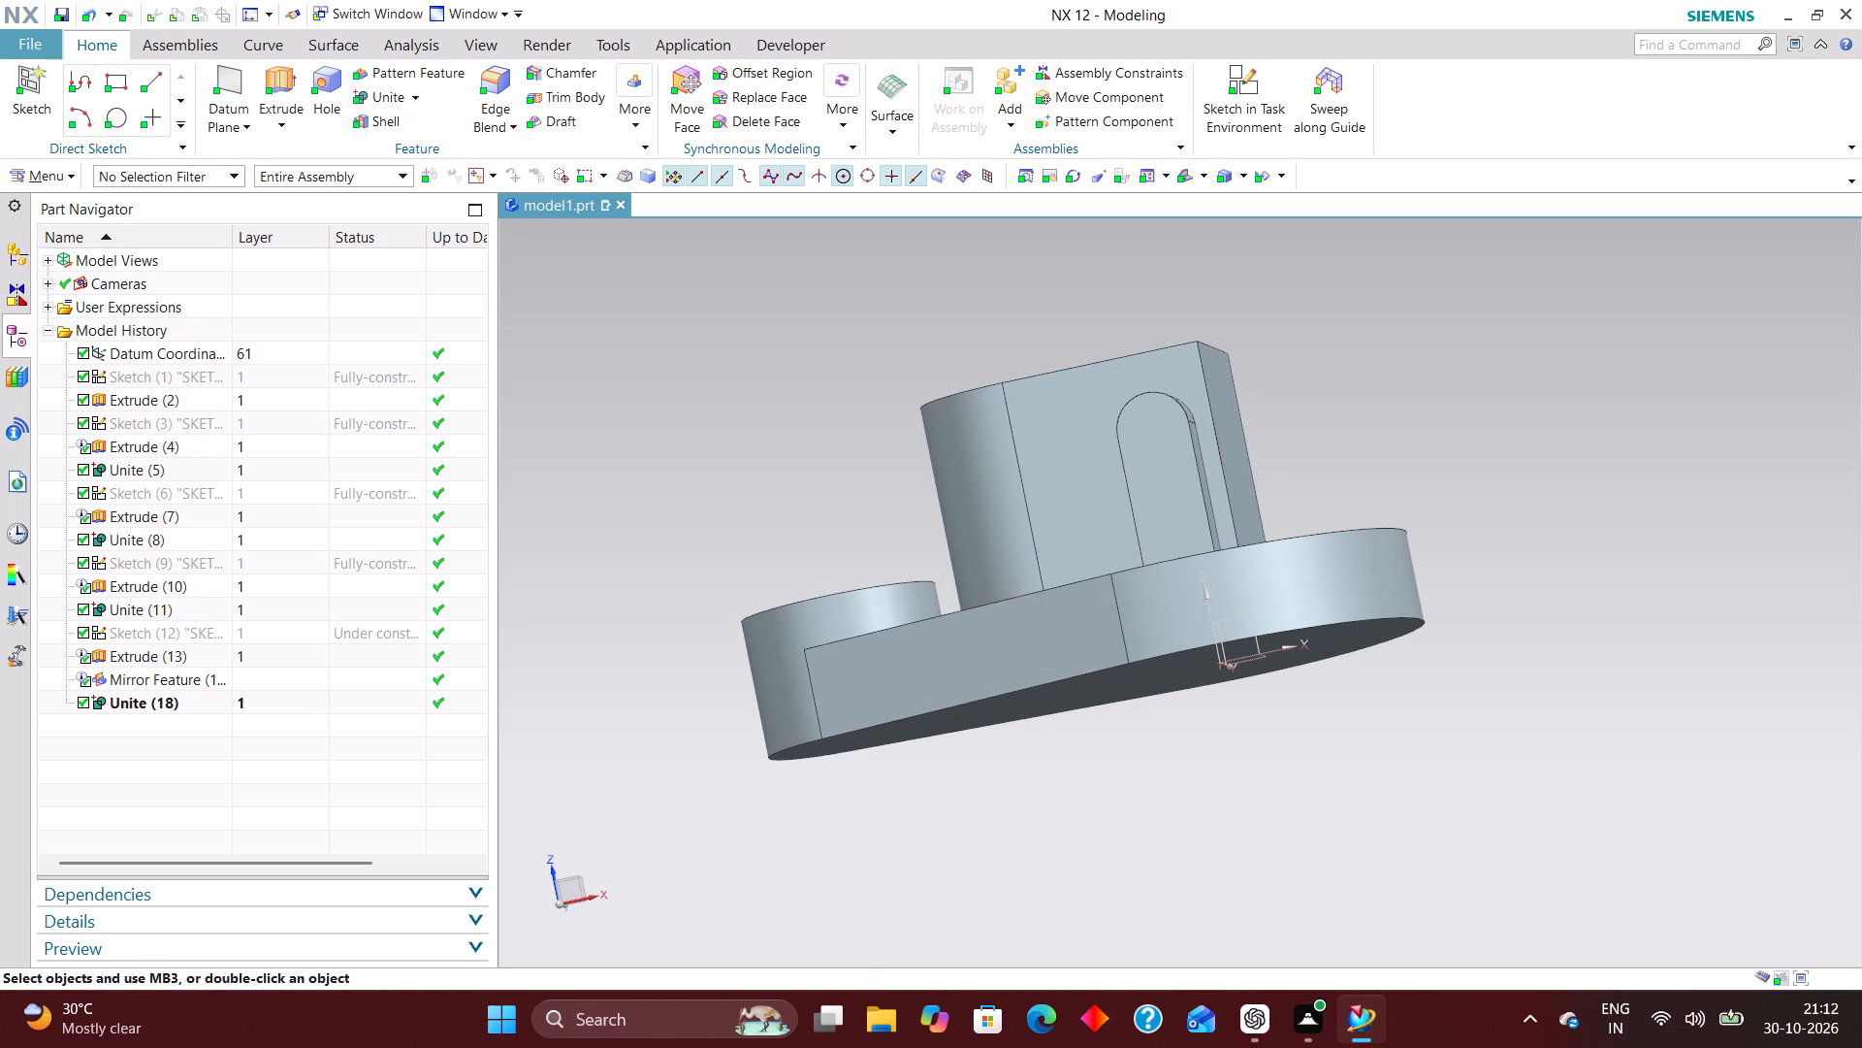
right_click_drag(1502, 481, 1388, 475)
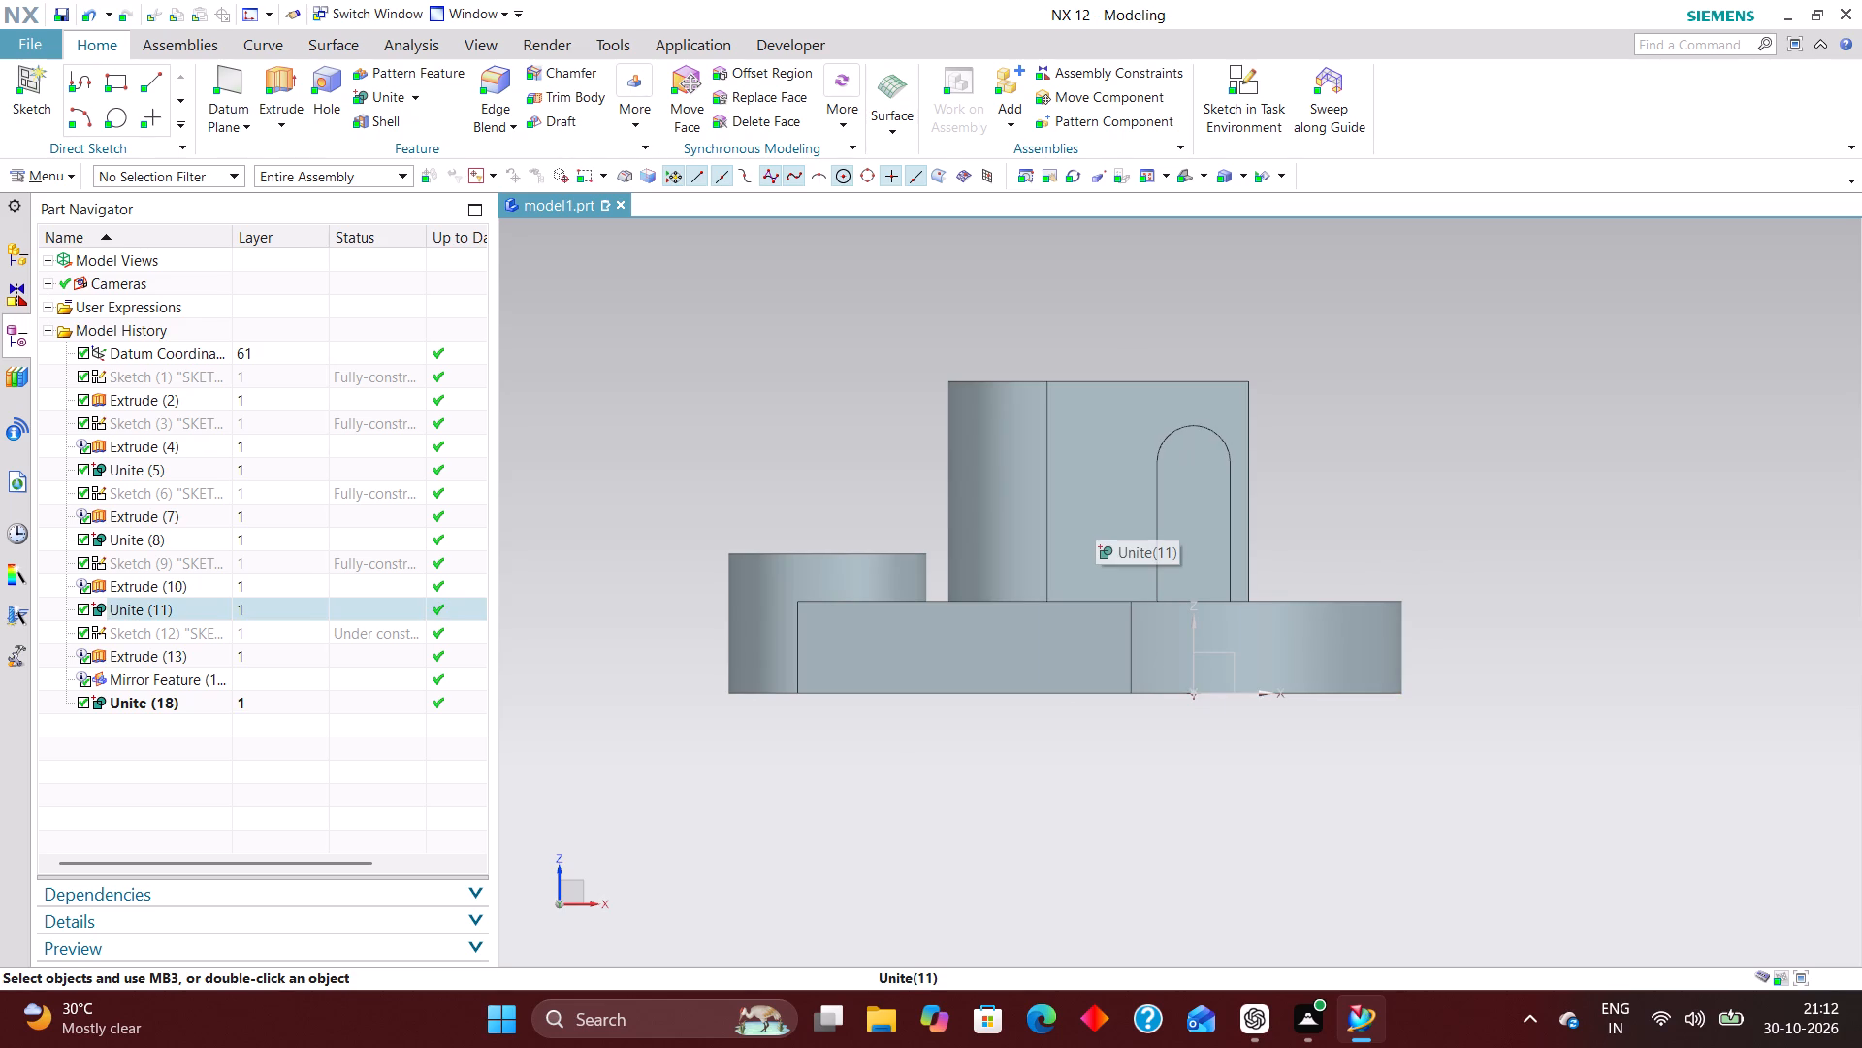
left_click(179, 606)
left_click(185, 585)
left_click(198, 559)
left_click(206, 602)
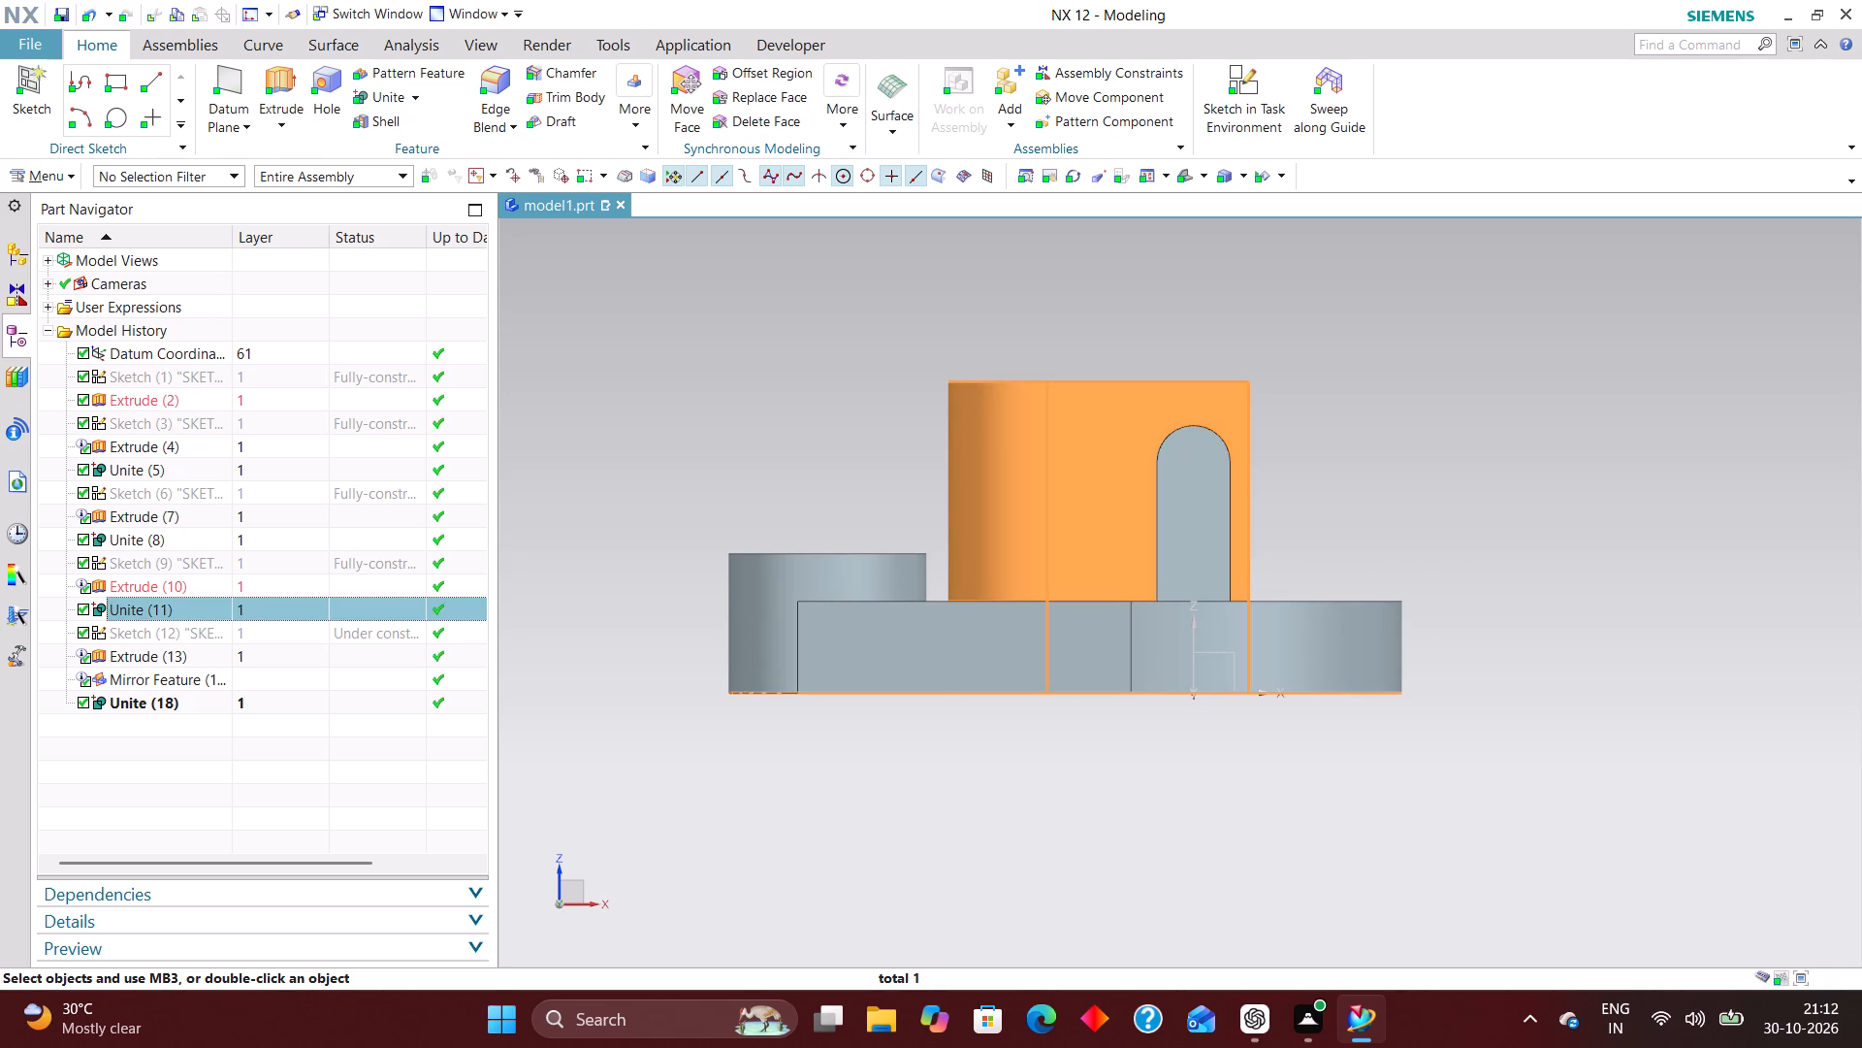
left_click(218, 636)
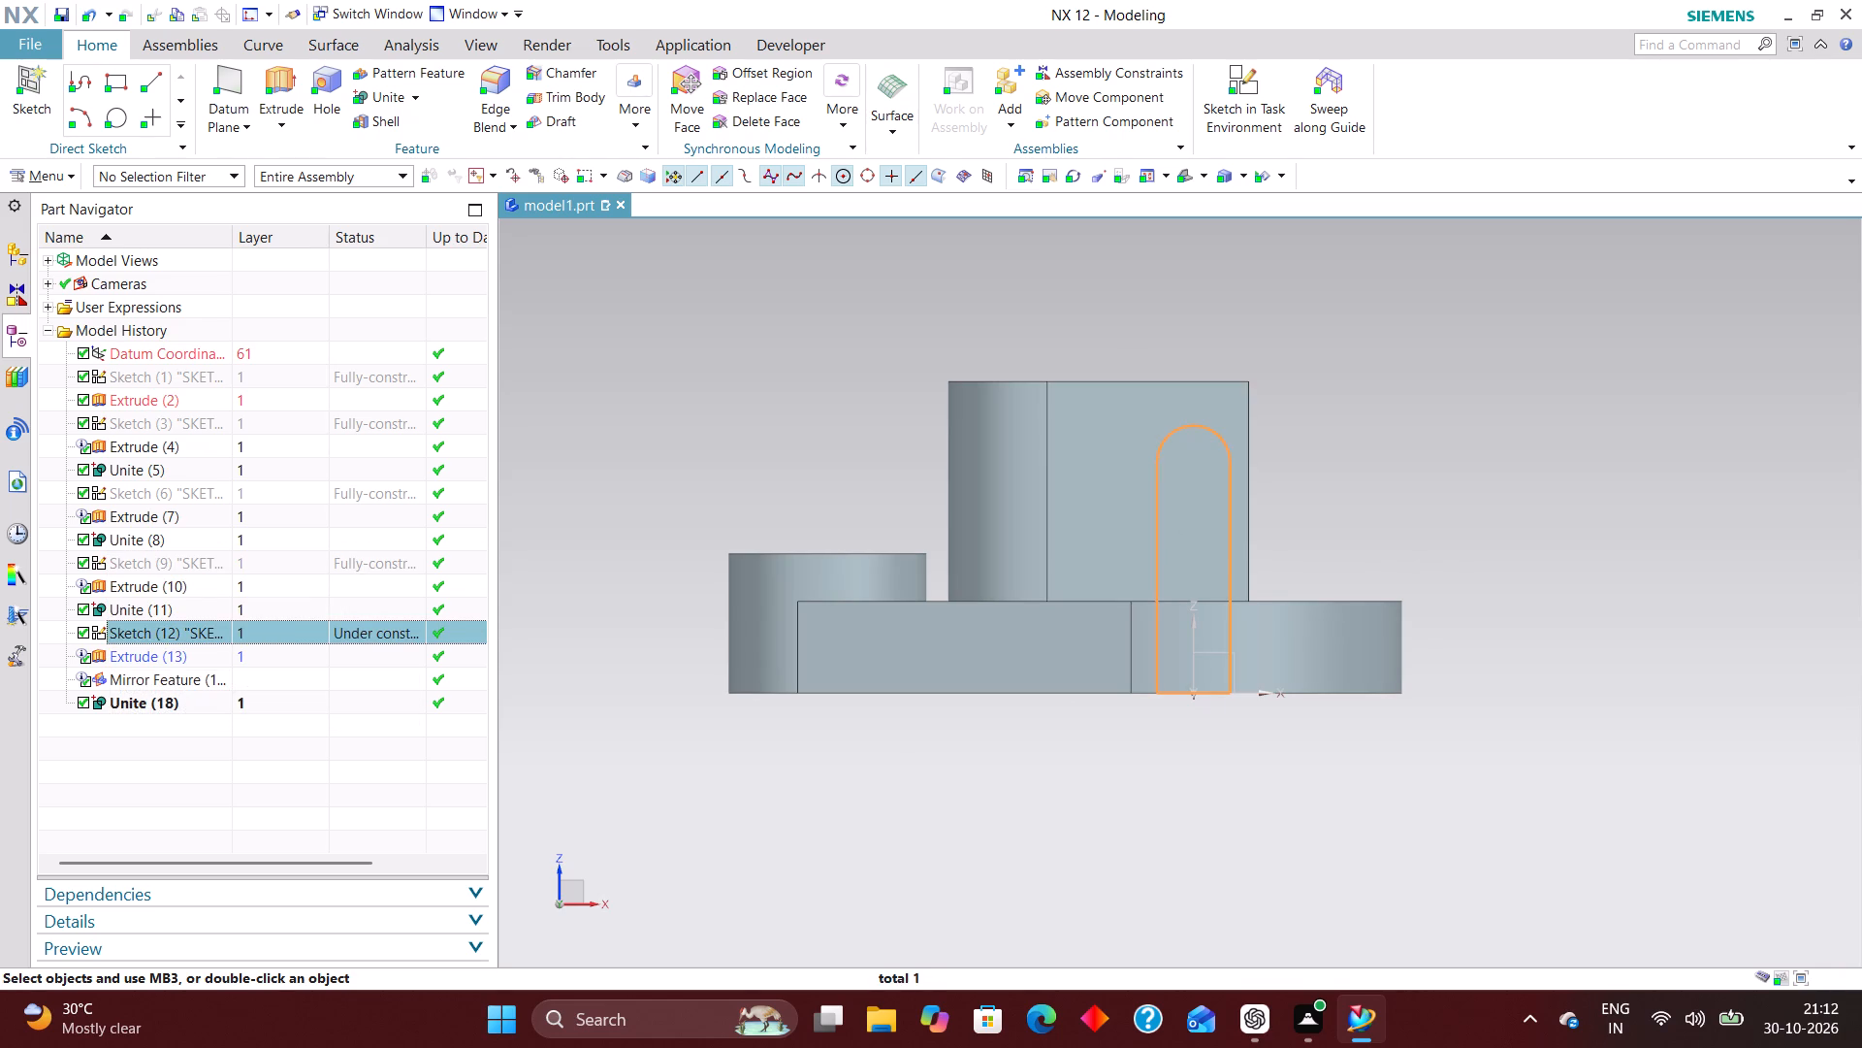
middle_click_drag(1027, 791, 986, 790)
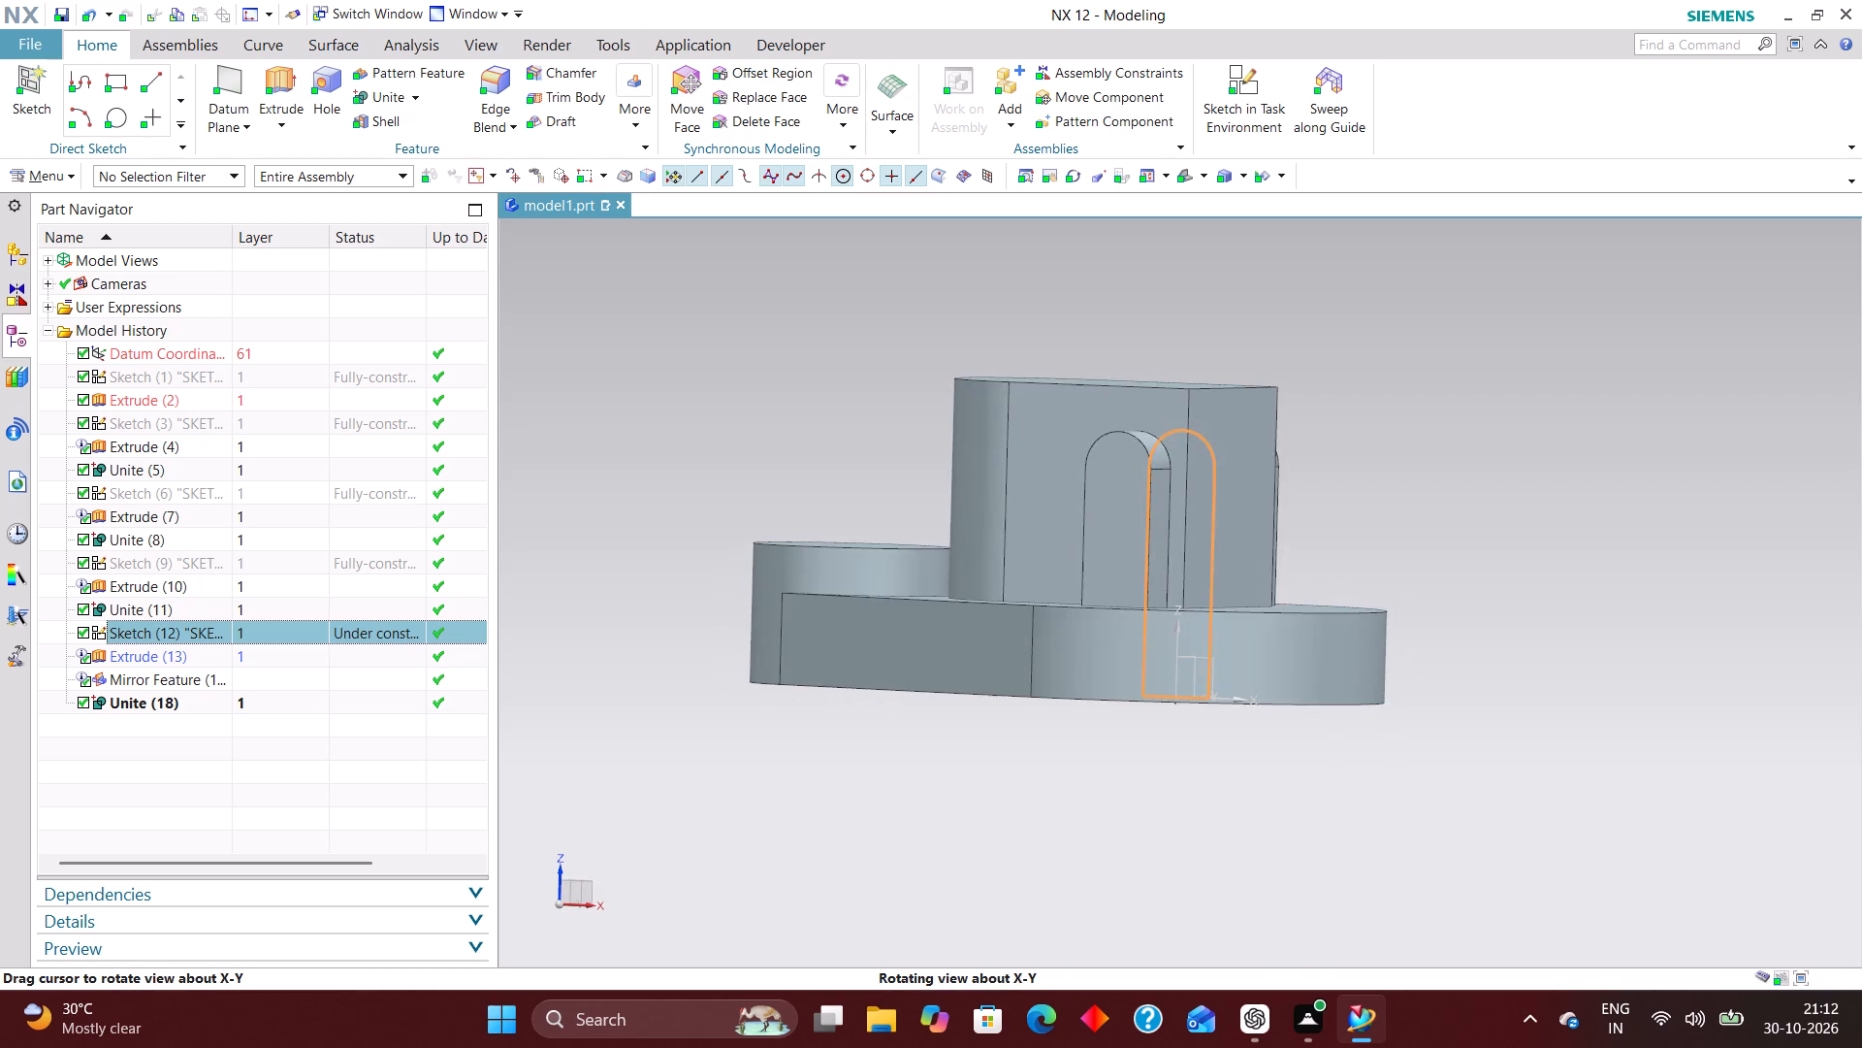
middle_click_drag(986, 790, 991, 791)
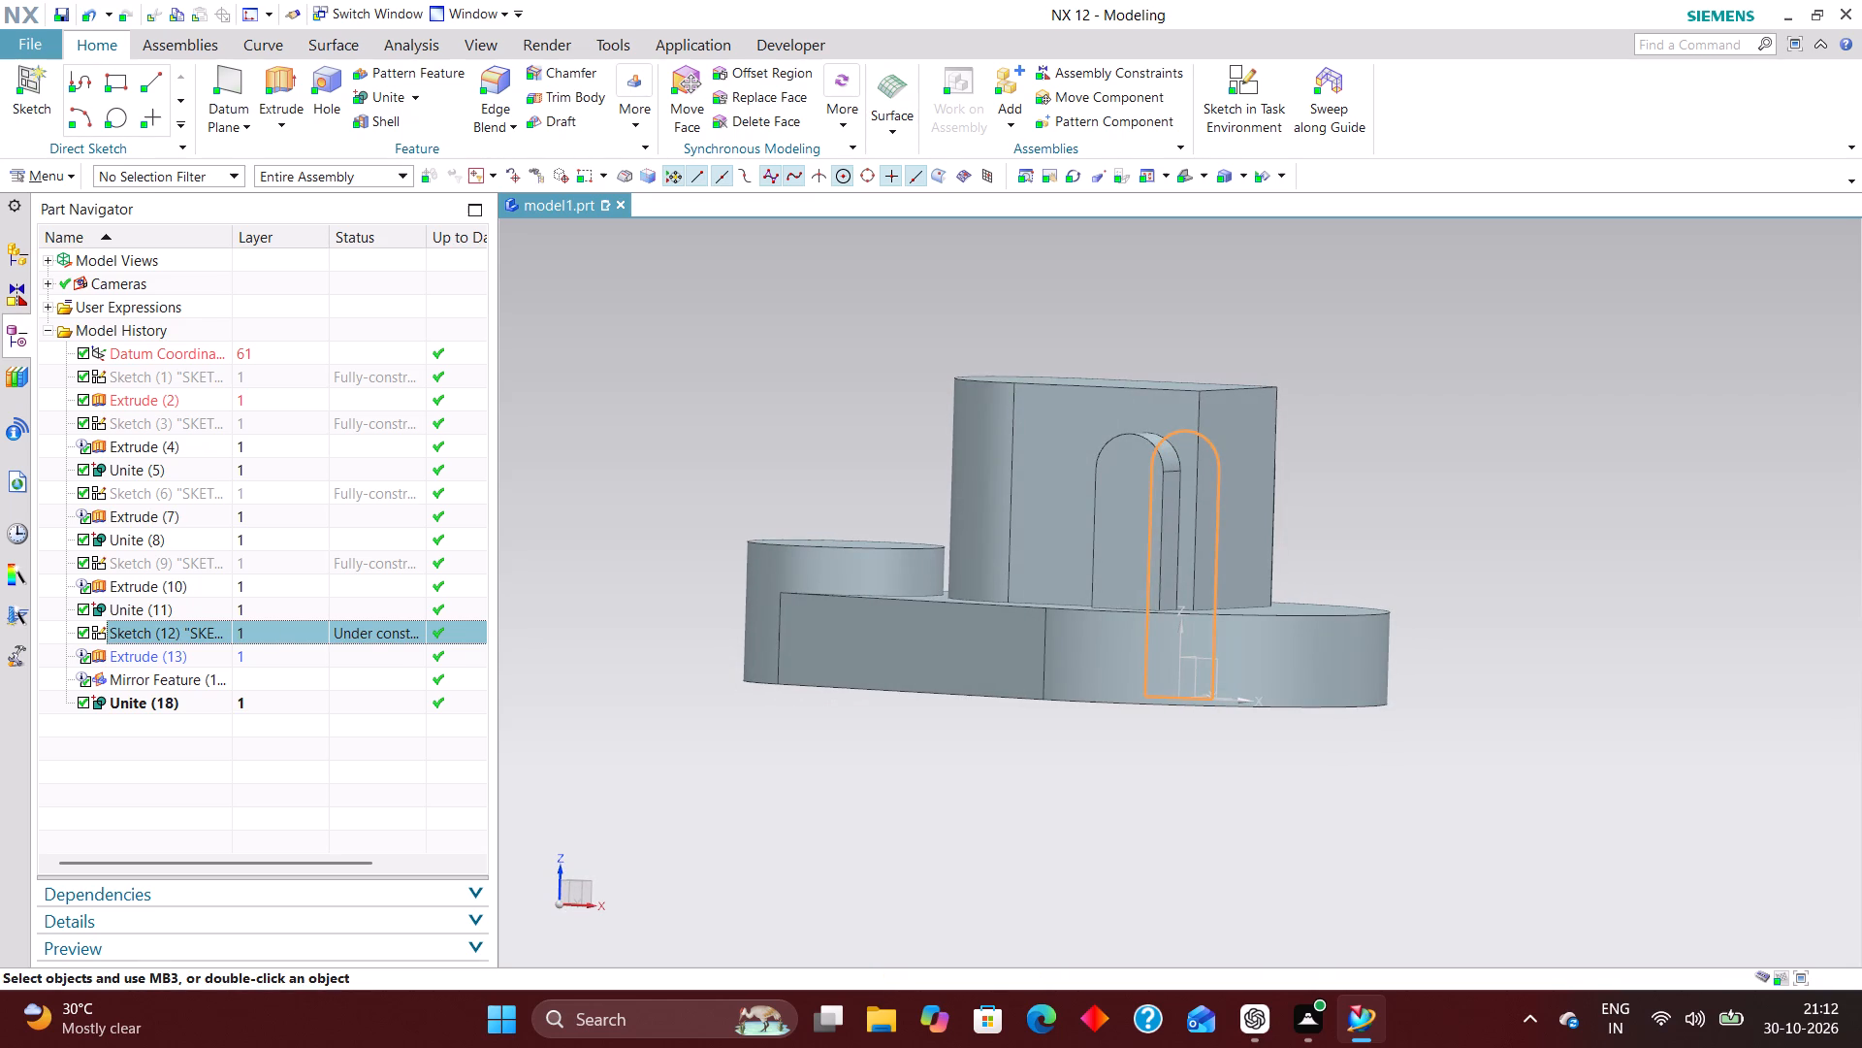
Reorder the pad's sketch, extrude, mirror feature and Unite ahead of the U-shaped block's sketch, directly after Unite (8).
left_click(209, 633, "ctrl")
left_click(211, 650, "ctrl")
left_click(216, 681, "ctrl")
left_click(214, 700, "ctrl")
right_click(214, 702)
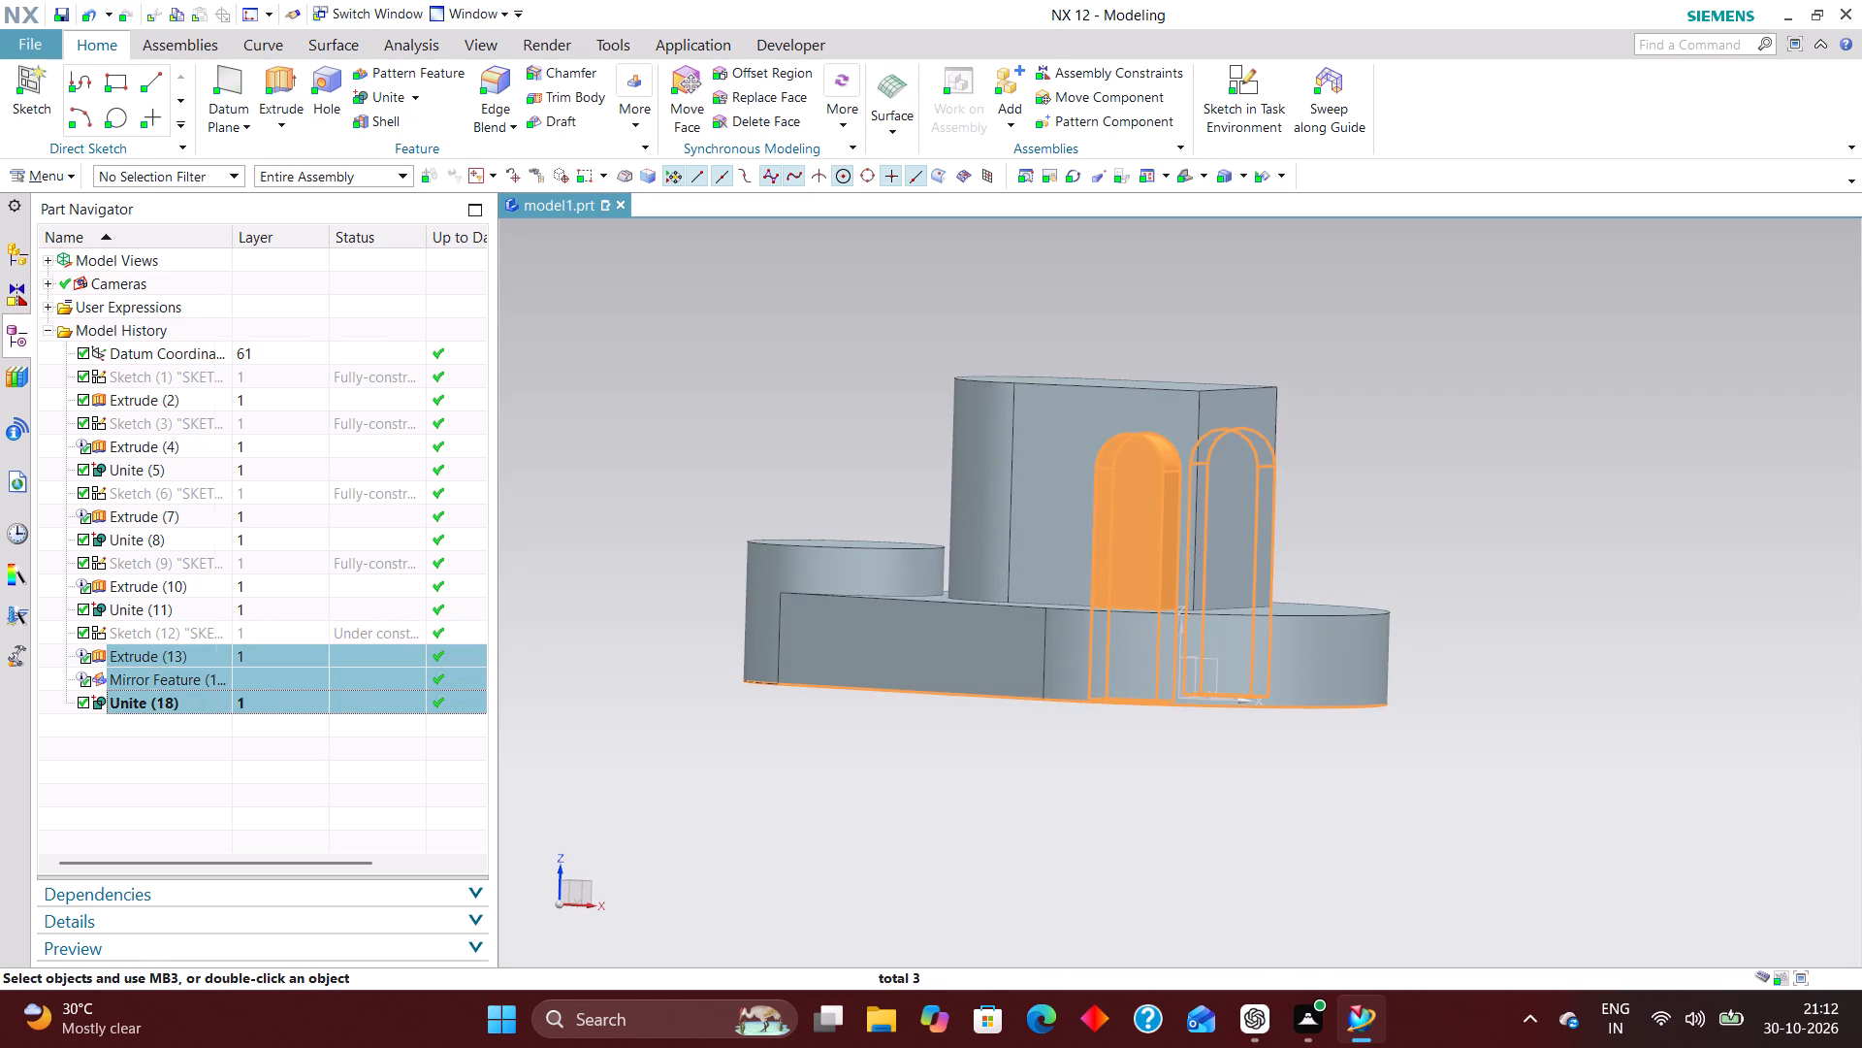
left_click(166, 692)
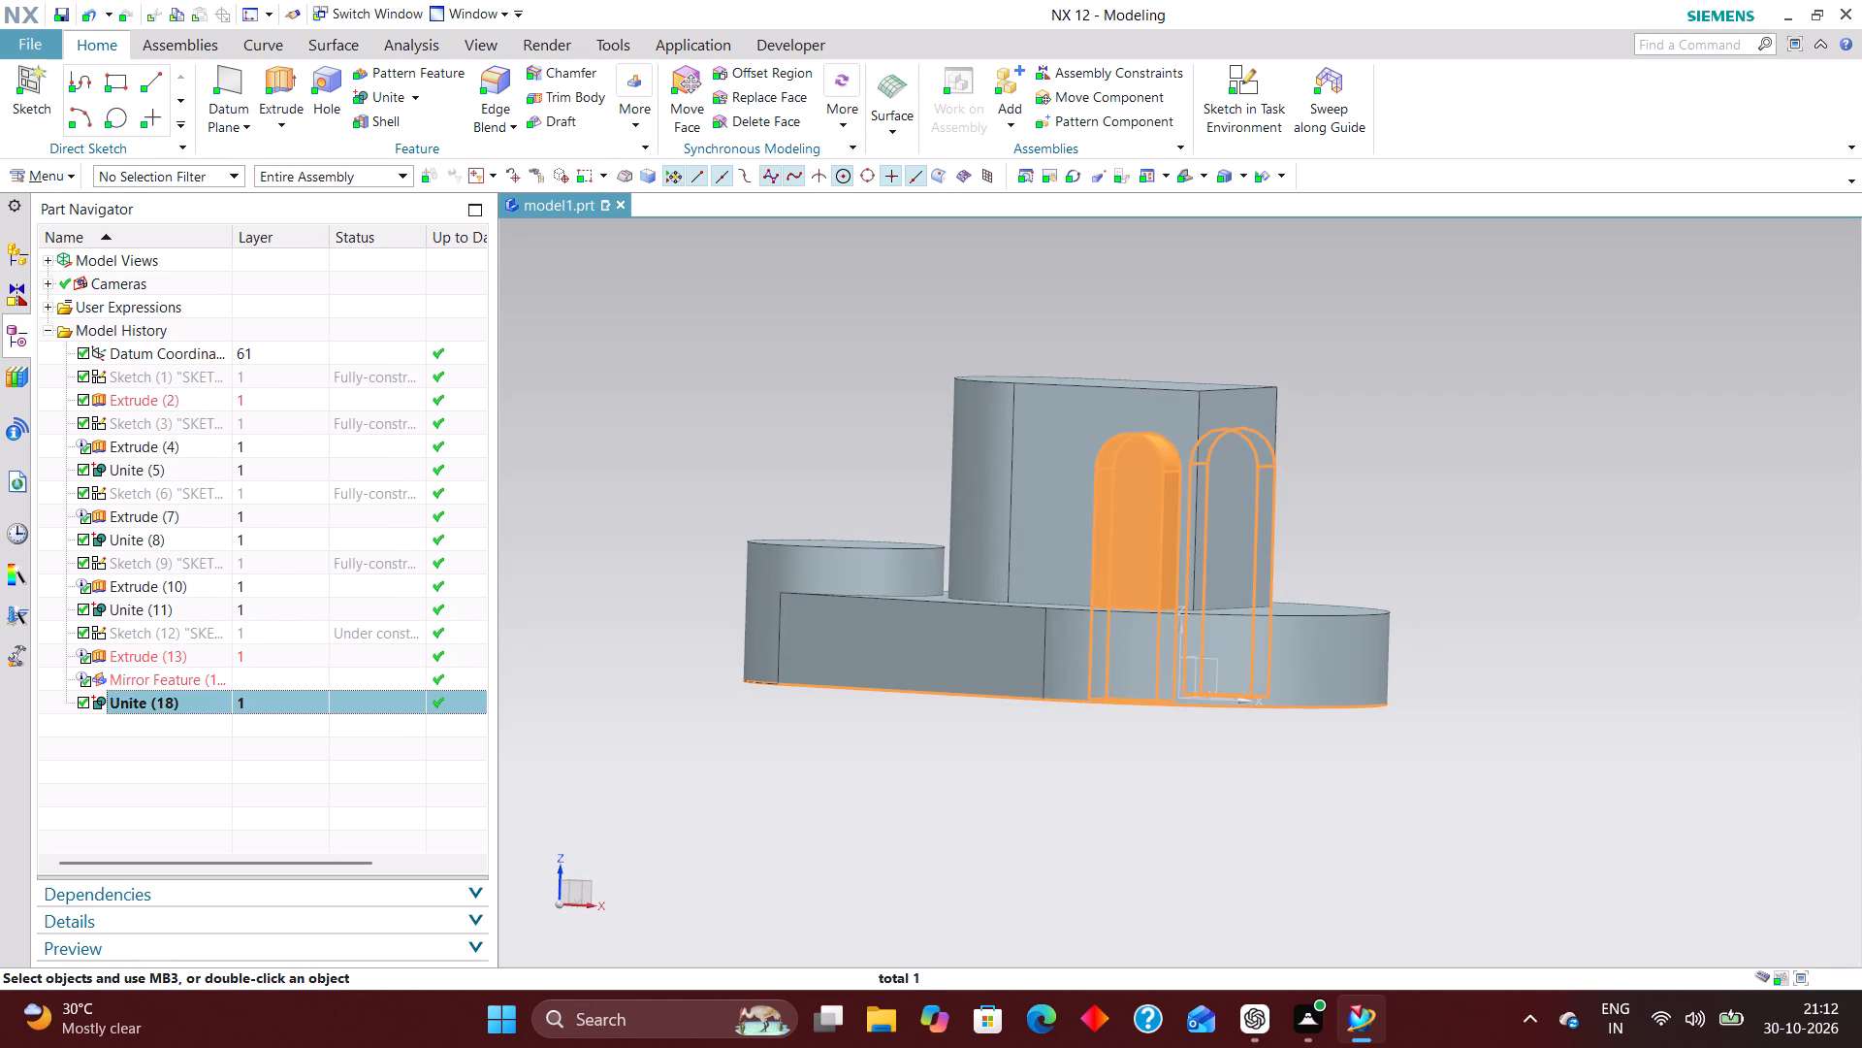
left_click(199, 630, "ctrl")
left_click(208, 654, "ctrl")
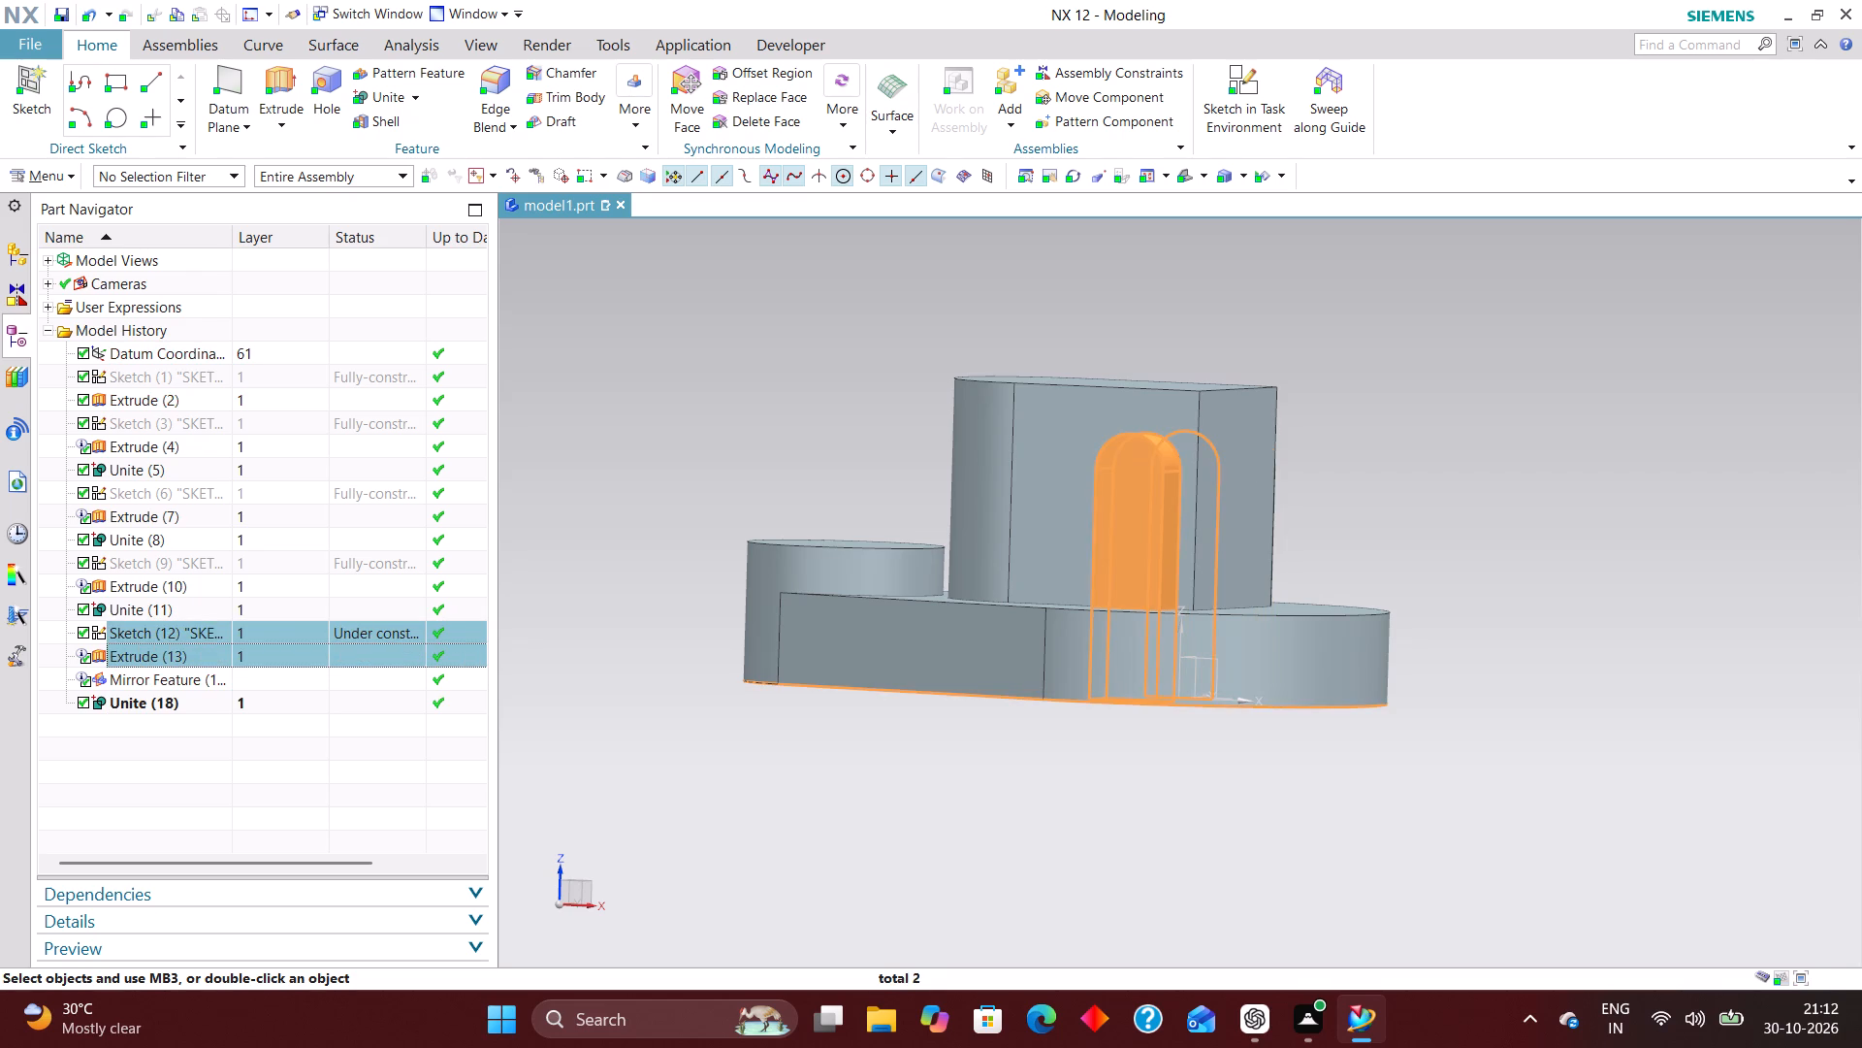
left_click(209, 669, "ctrl")
left_click(203, 704, "ctrl")
left_click_drag(178, 635, 192, 558)
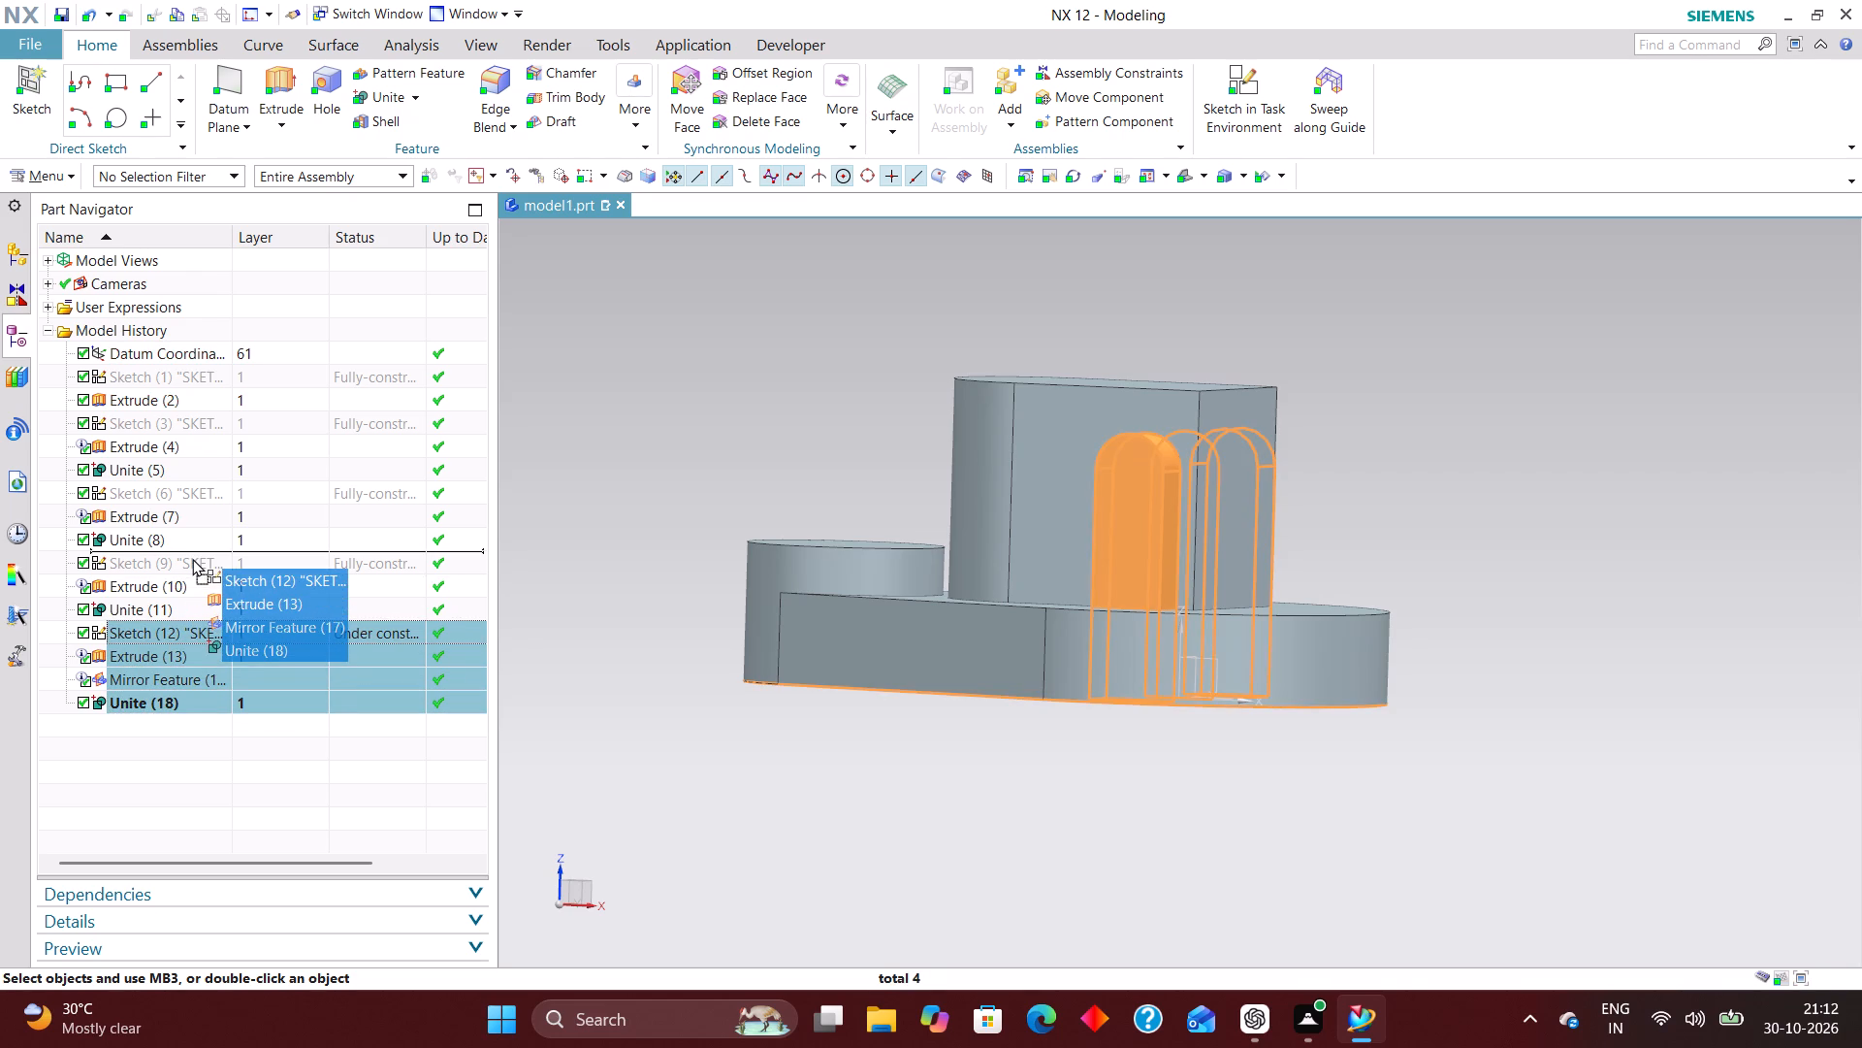
left_click_drag(192, 558, 177, 544)
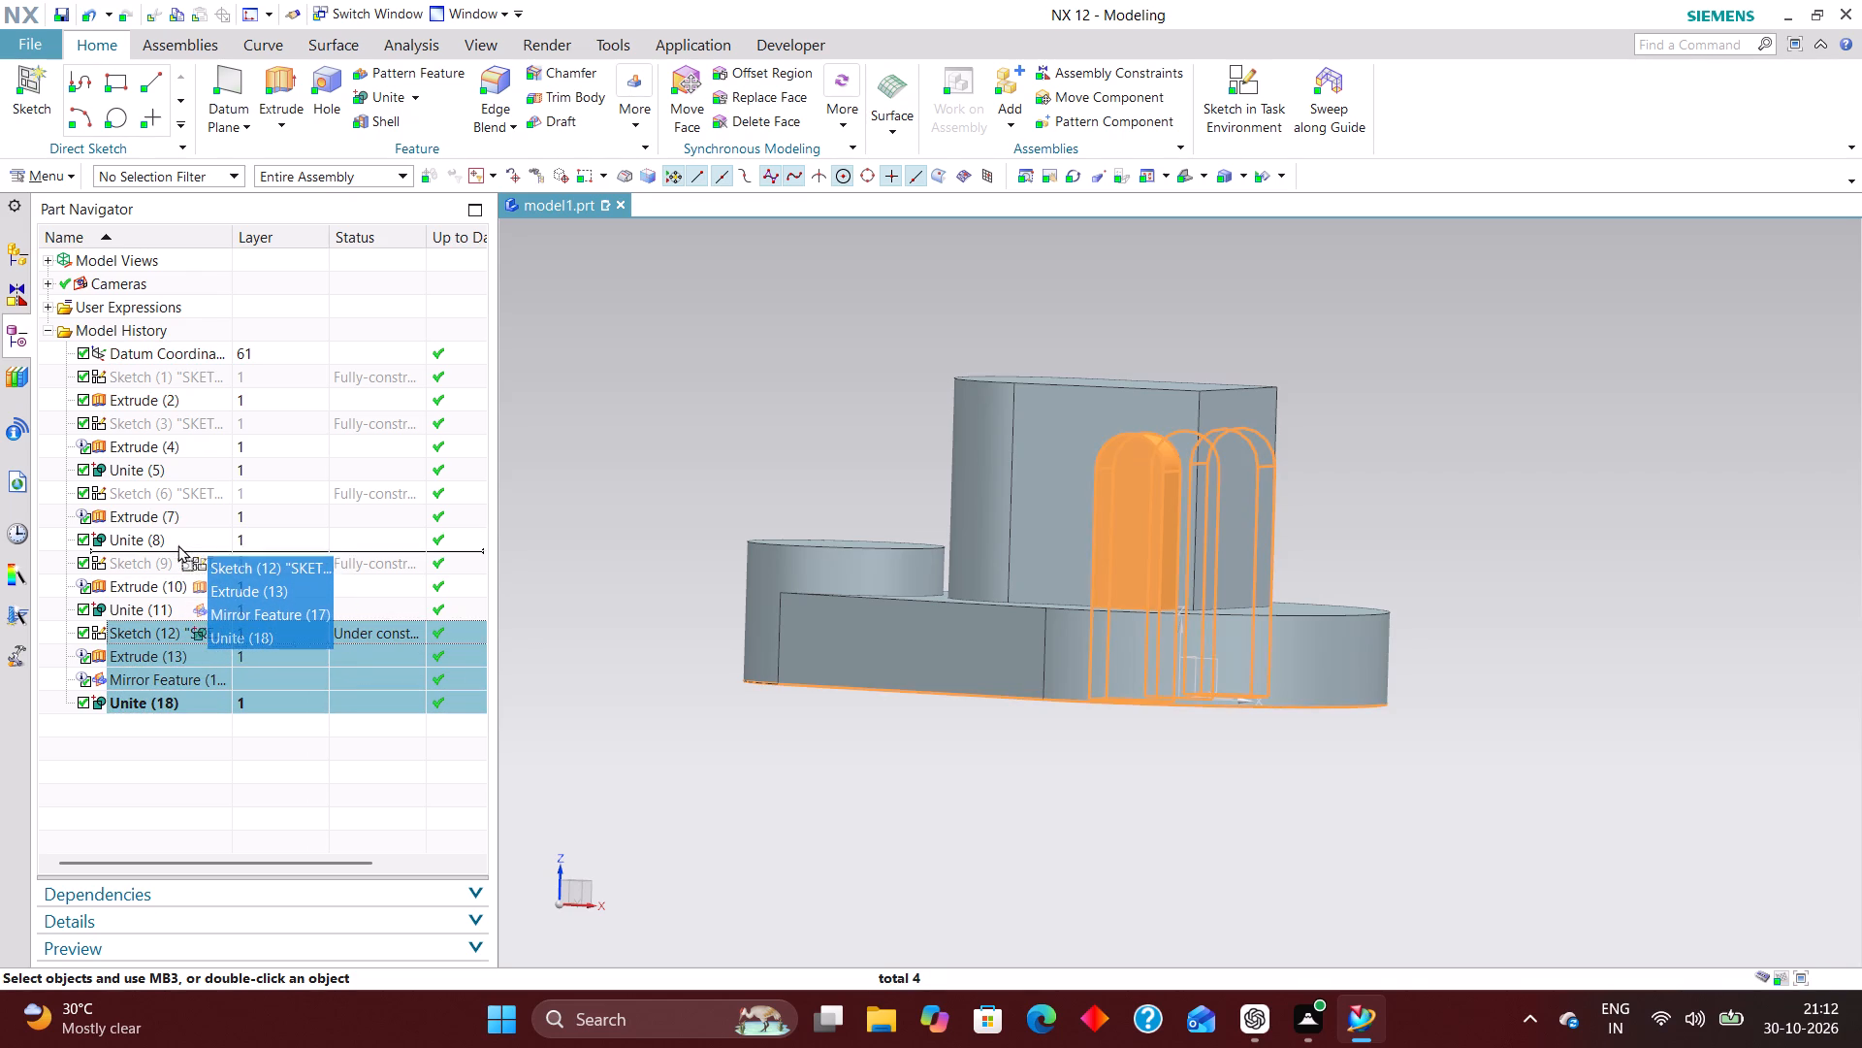
left_click_drag(177, 544, 182, 561)
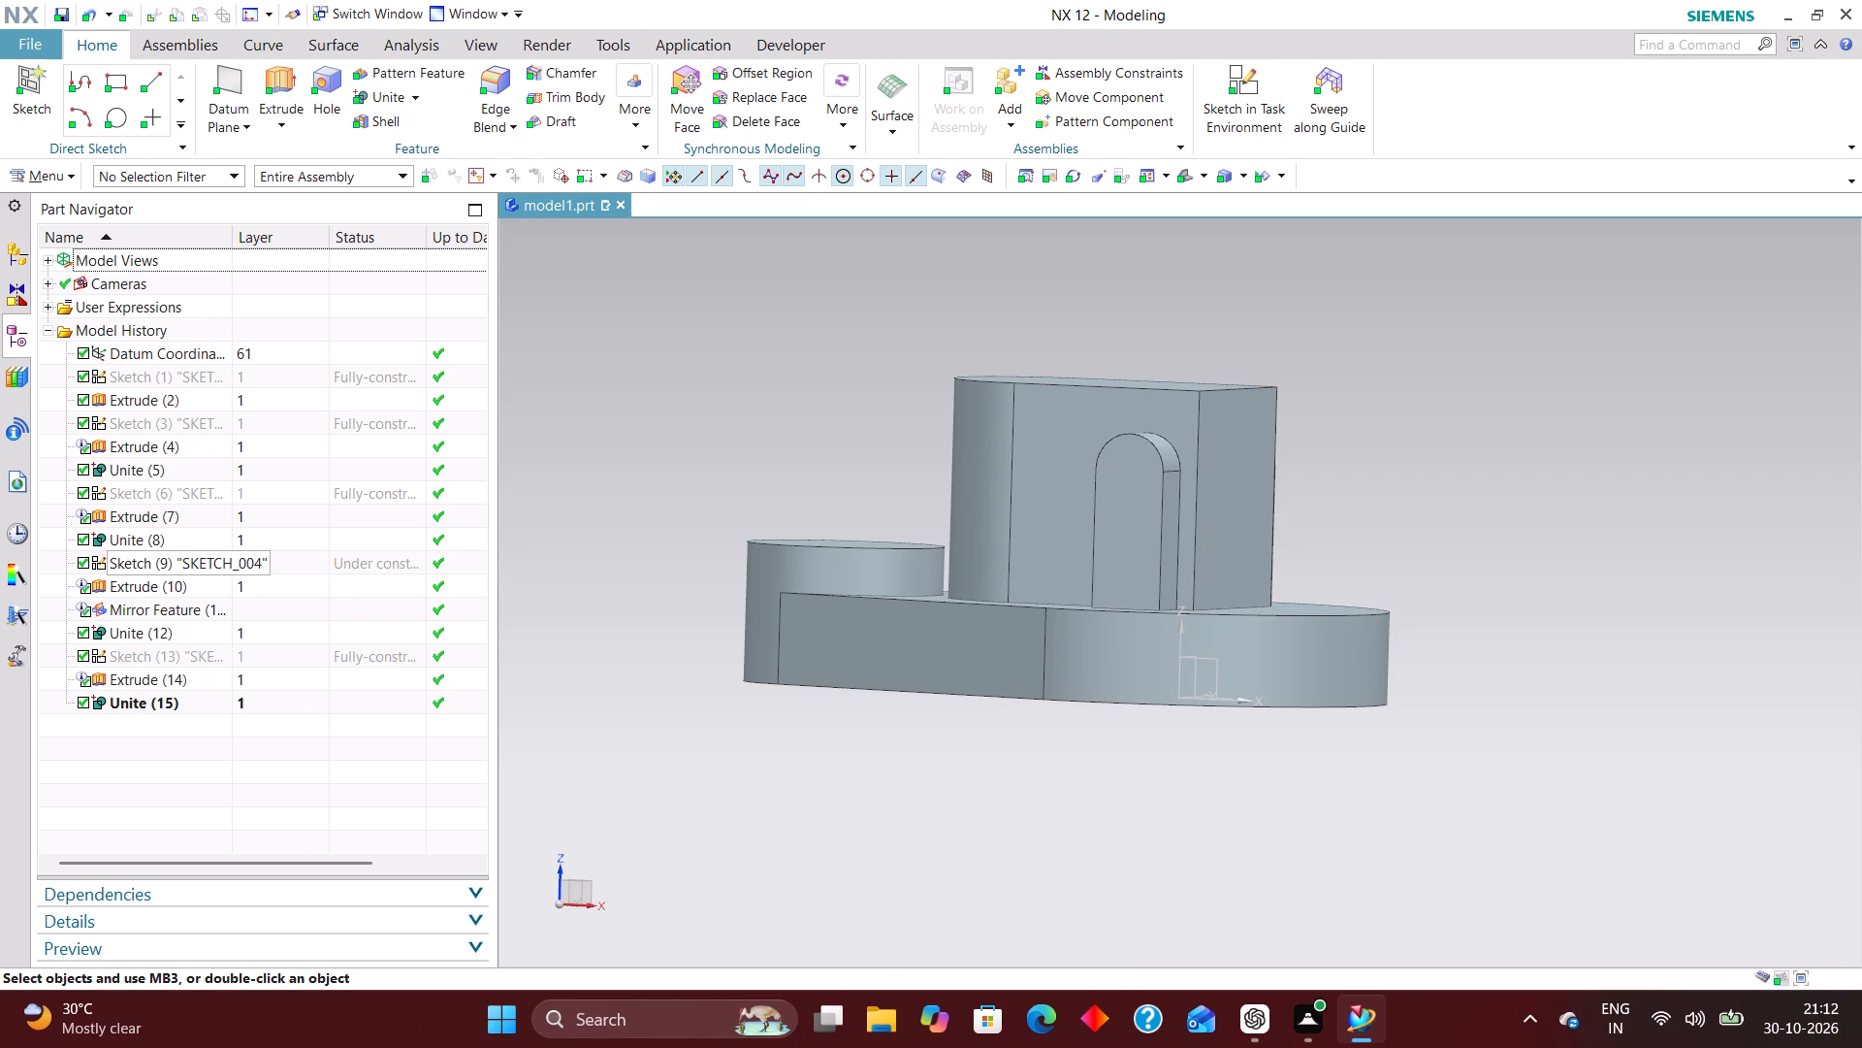
Identify the geometry behind the pad's and U-shaped block's features in the model history, from Sketch (9) through Unite (15).
left_click(215, 563)
left_click(223, 591)
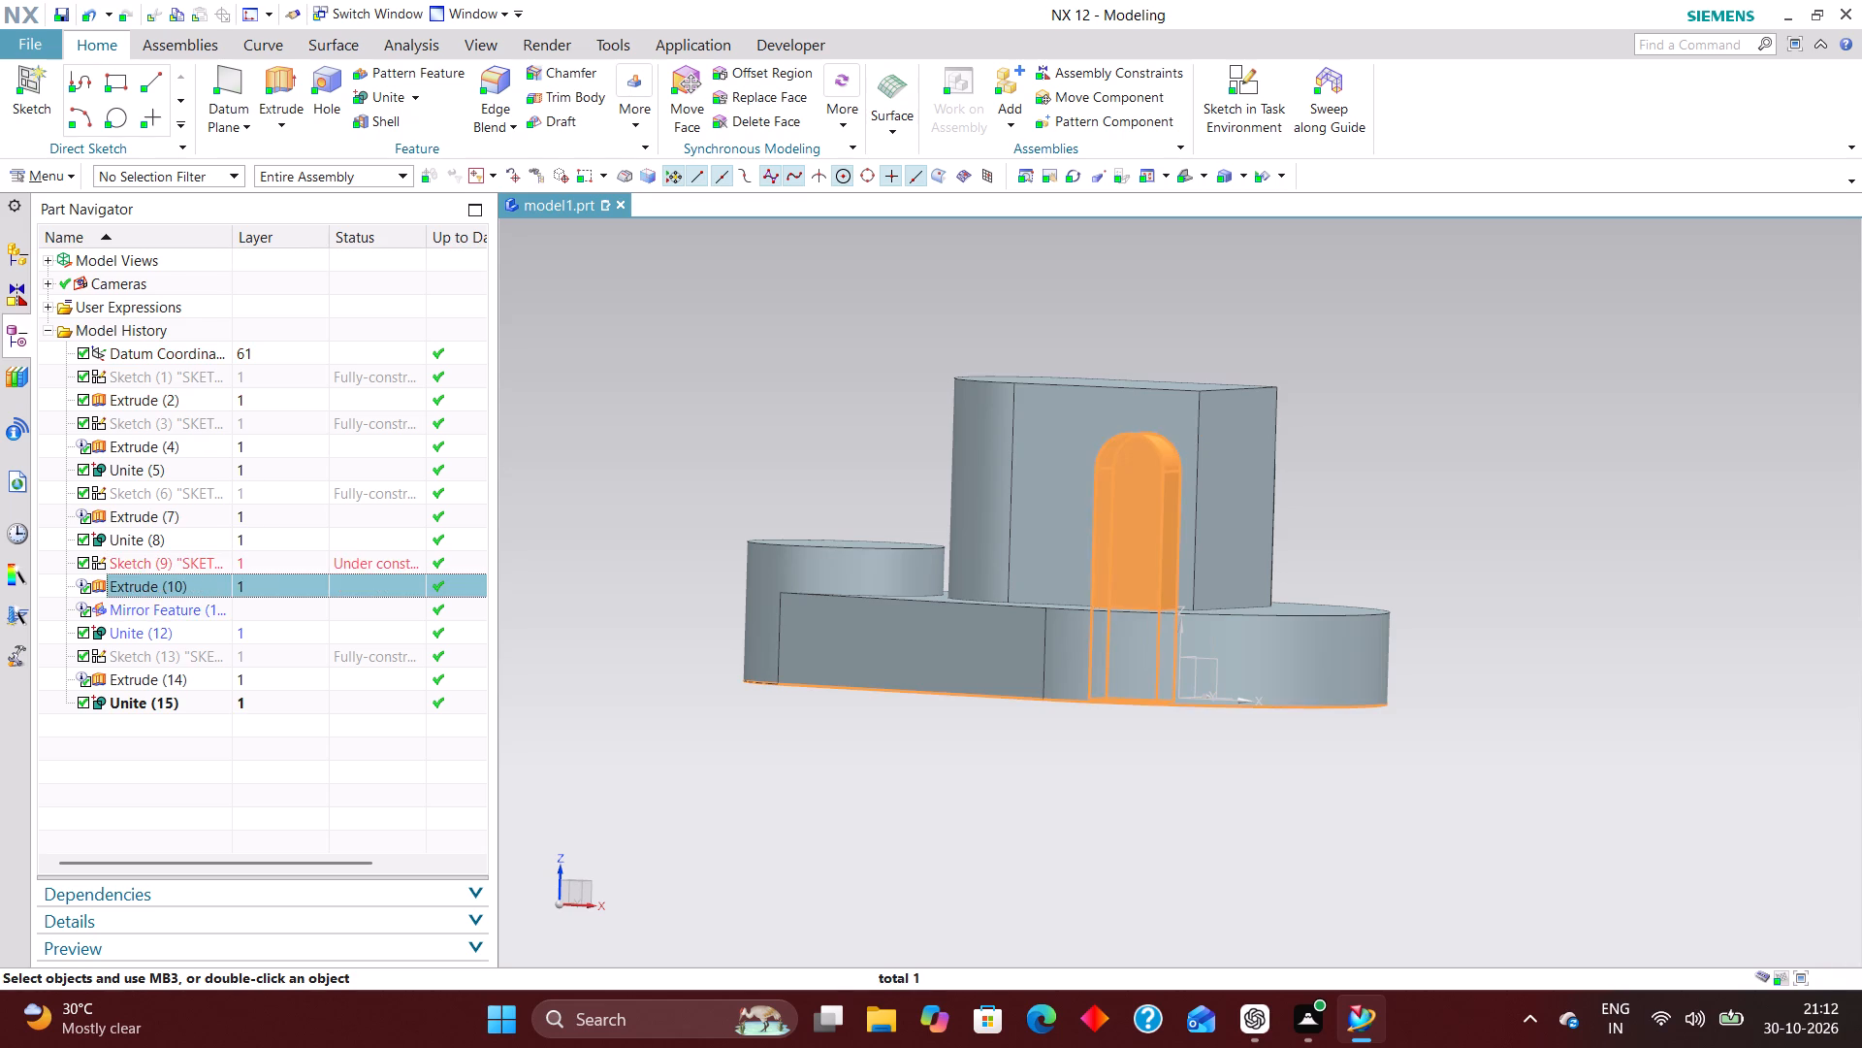
left_click(223, 606)
left_click(205, 635)
left_click(219, 657)
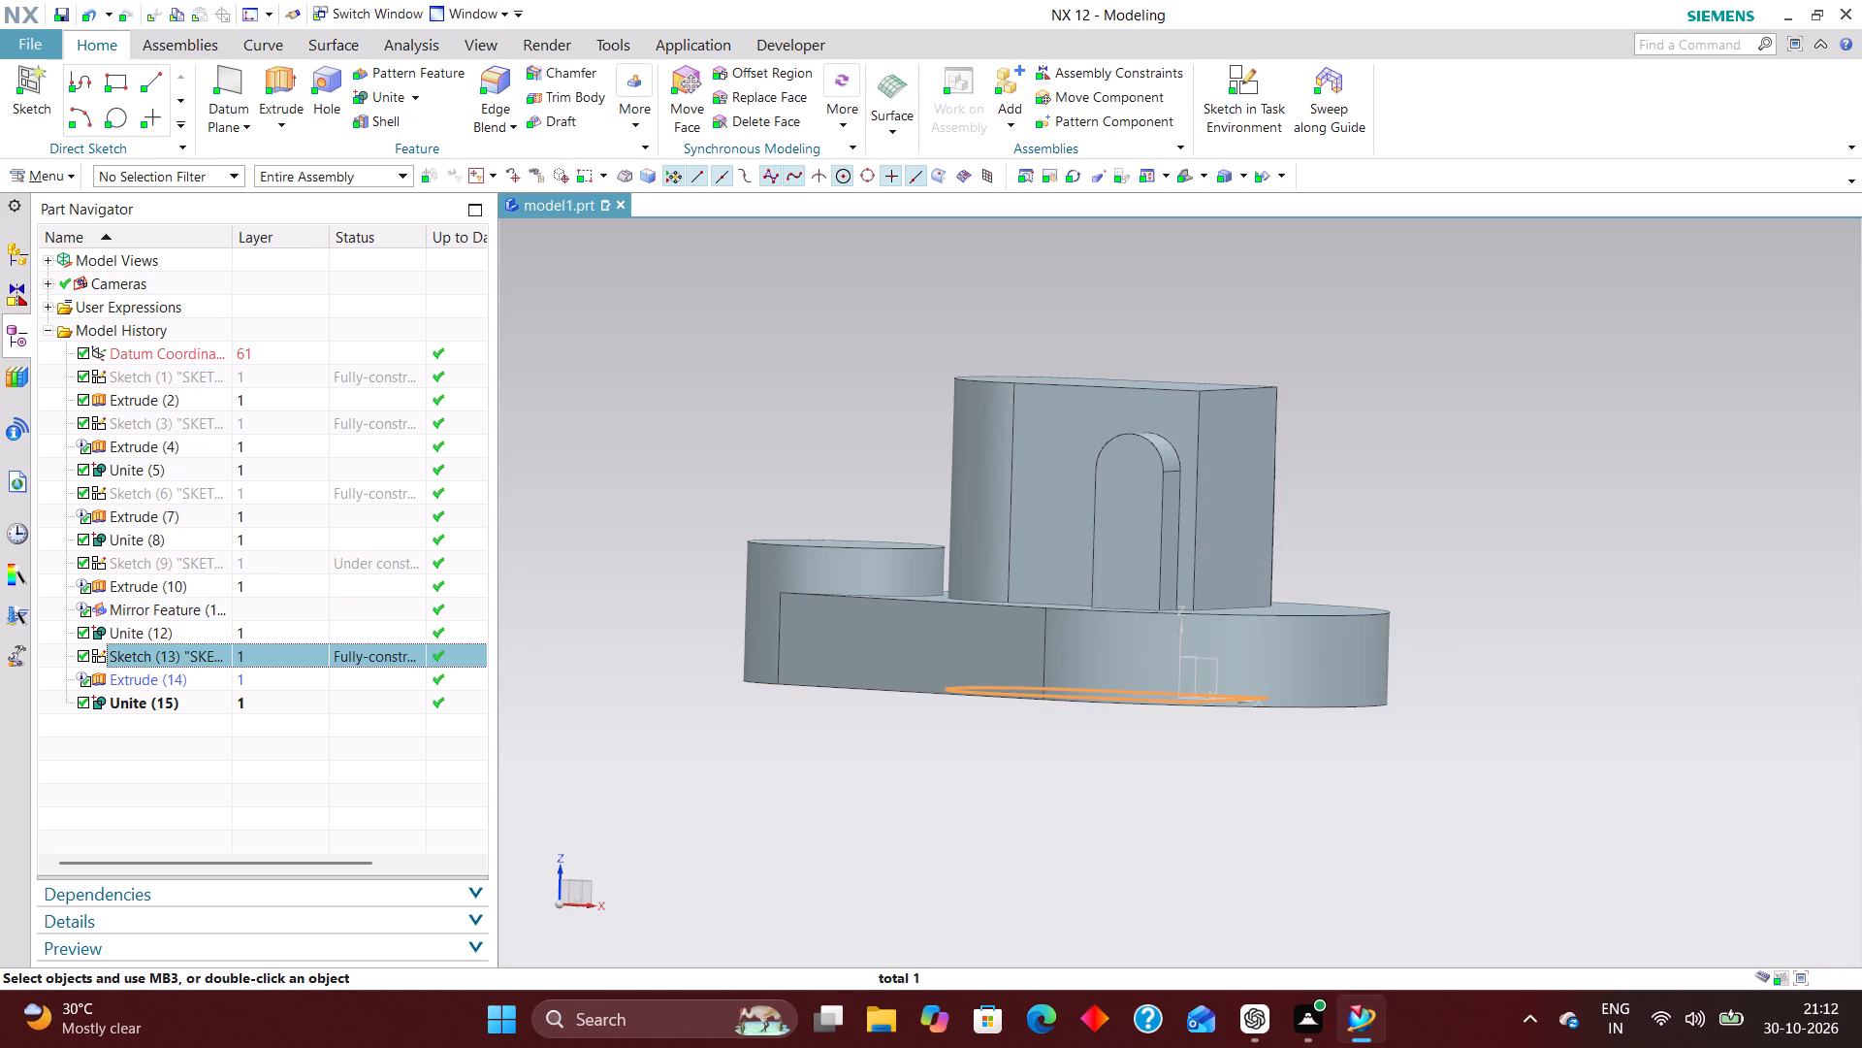
left_click(194, 703)
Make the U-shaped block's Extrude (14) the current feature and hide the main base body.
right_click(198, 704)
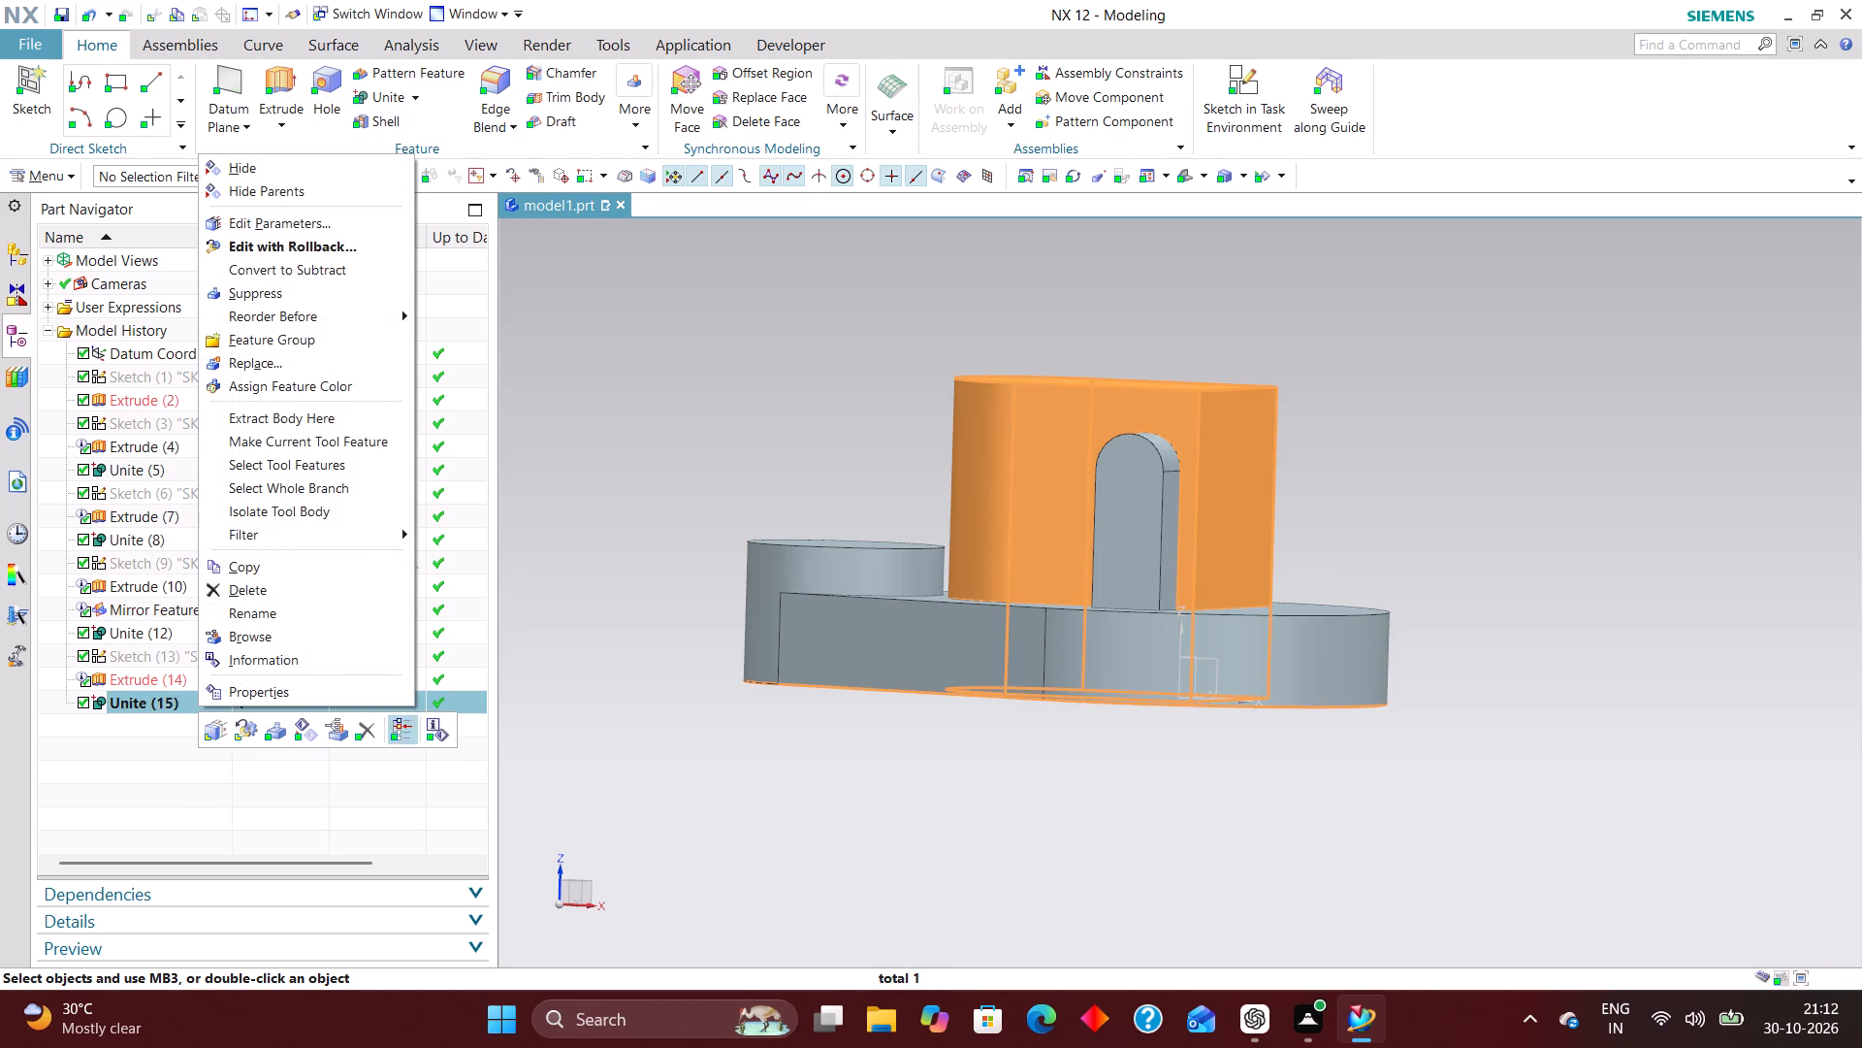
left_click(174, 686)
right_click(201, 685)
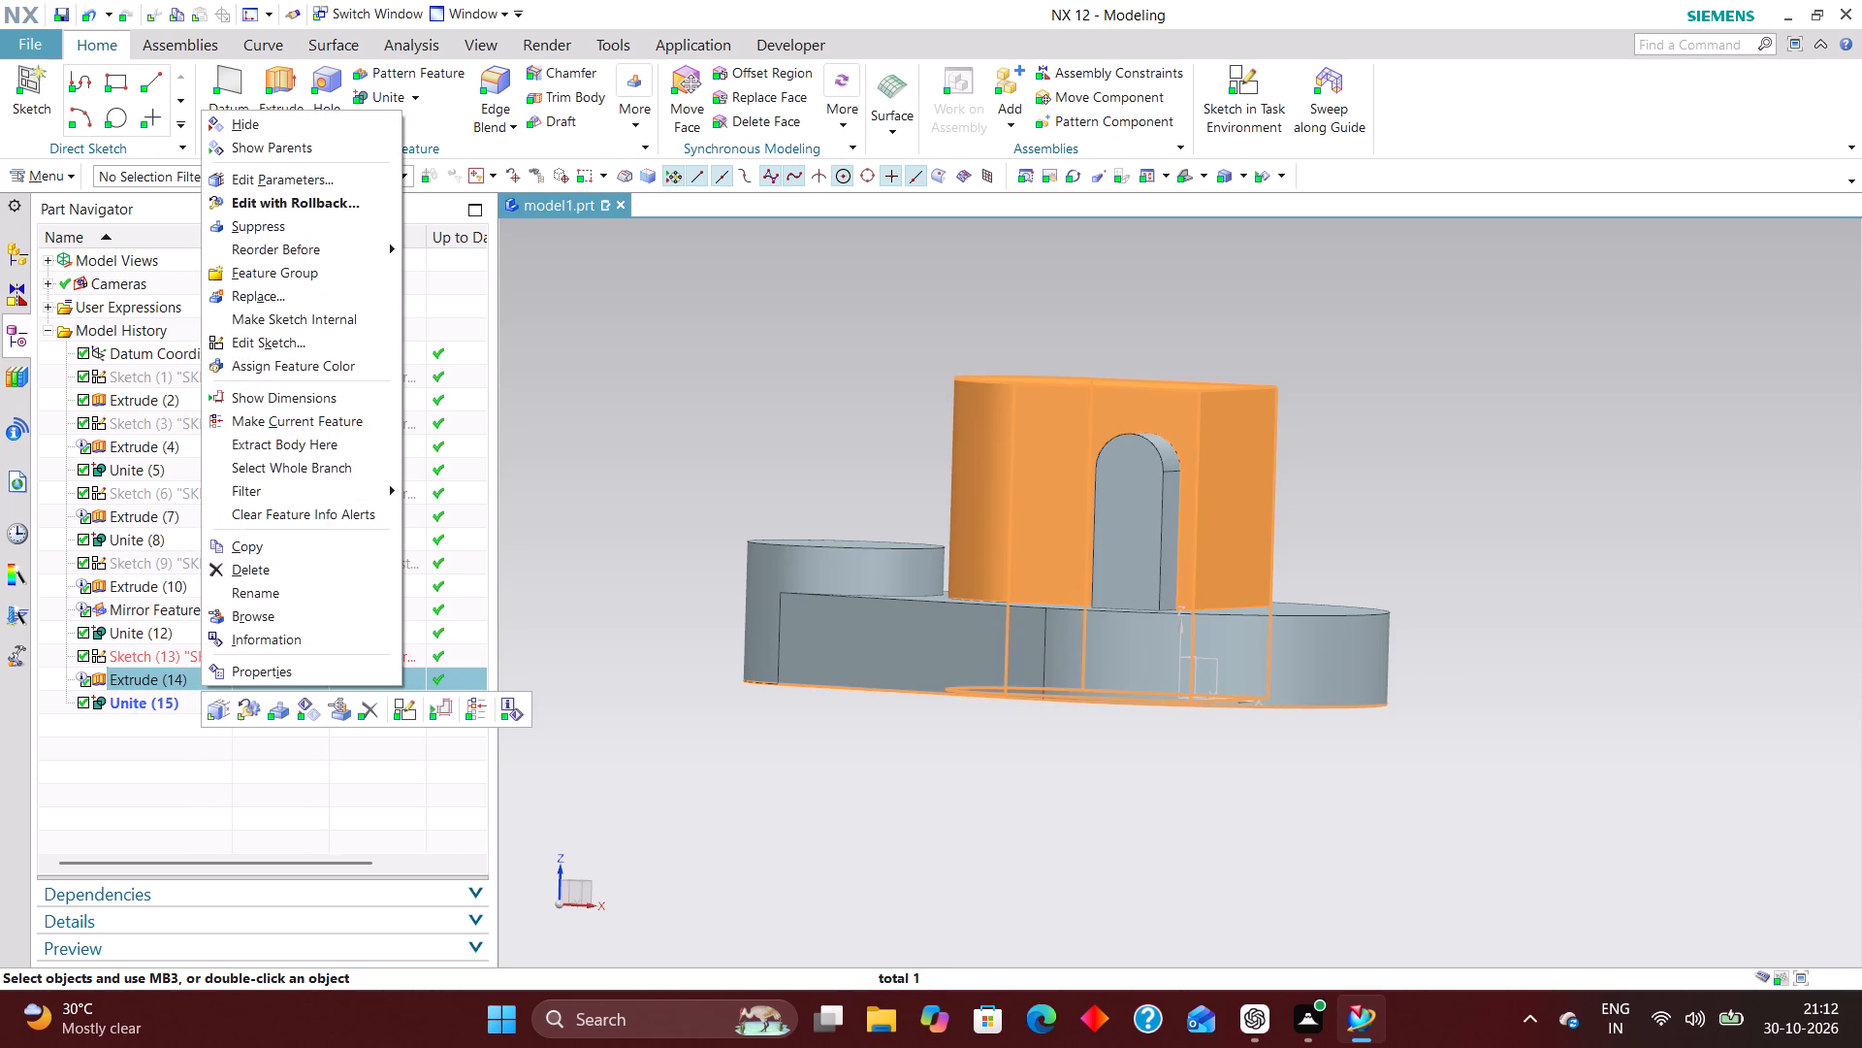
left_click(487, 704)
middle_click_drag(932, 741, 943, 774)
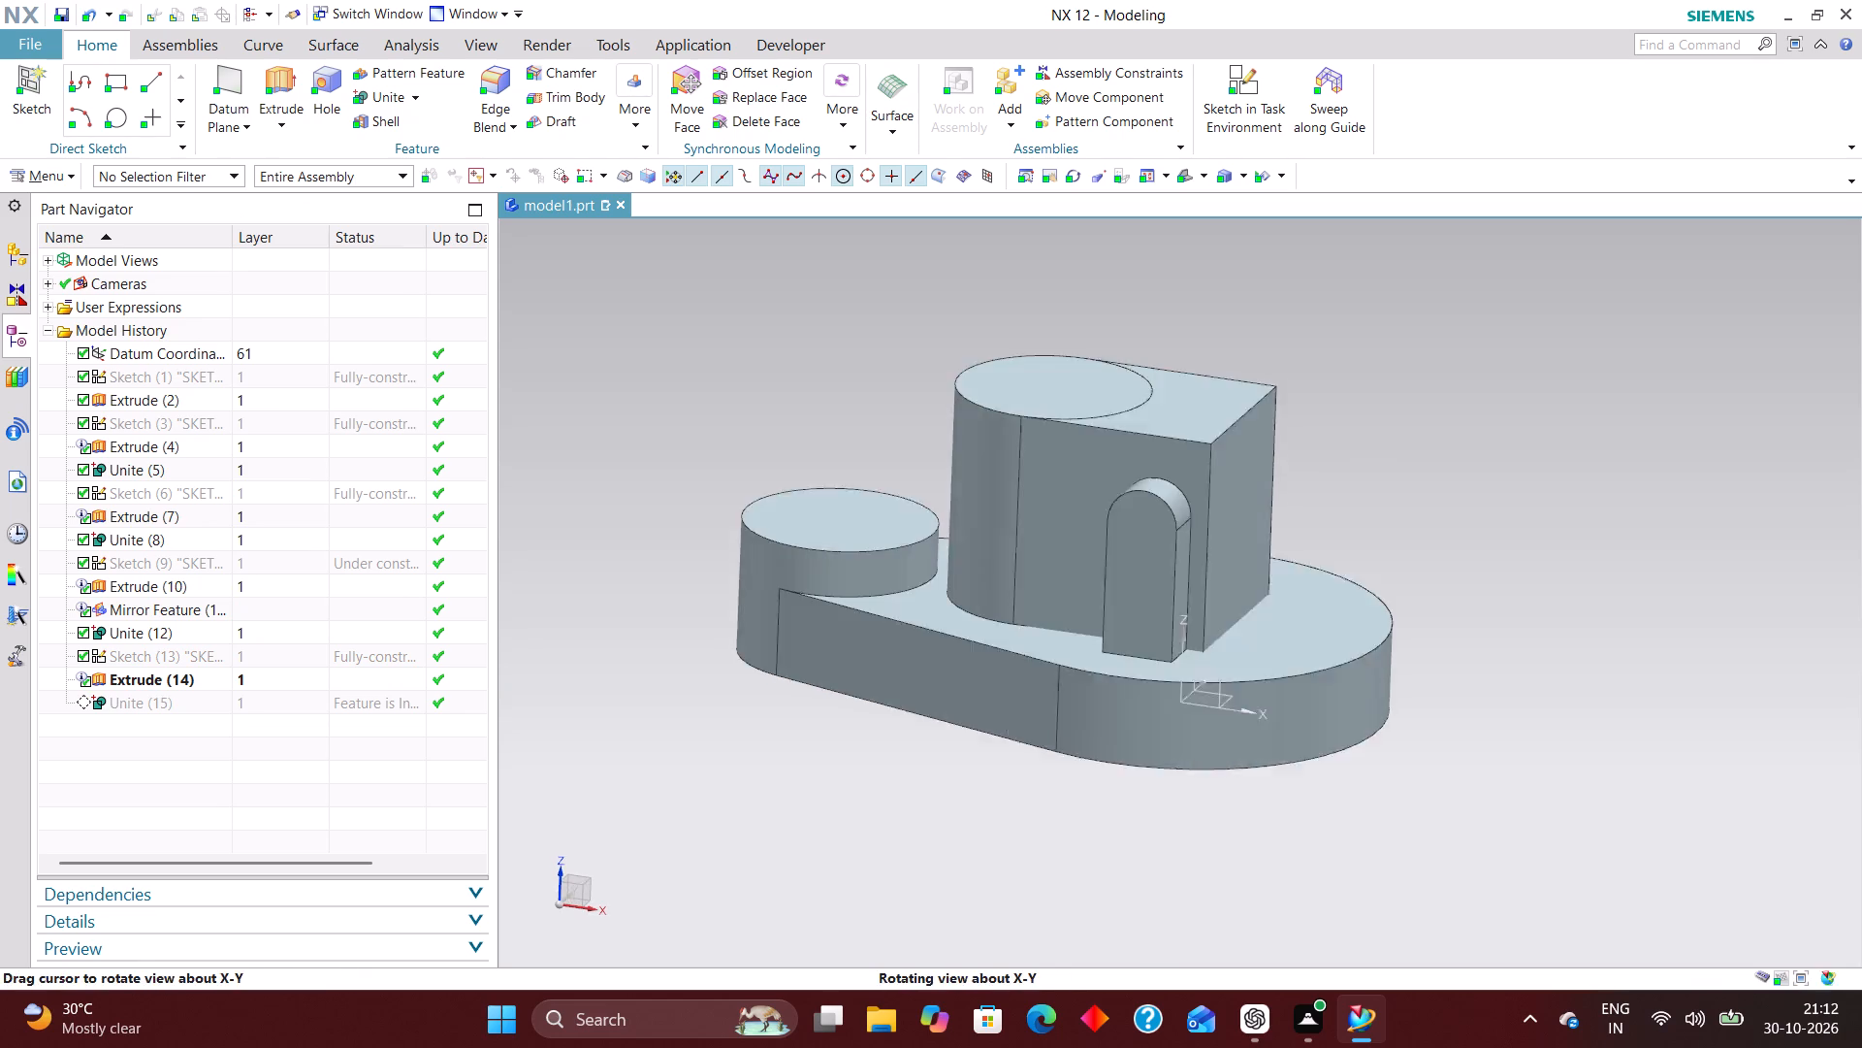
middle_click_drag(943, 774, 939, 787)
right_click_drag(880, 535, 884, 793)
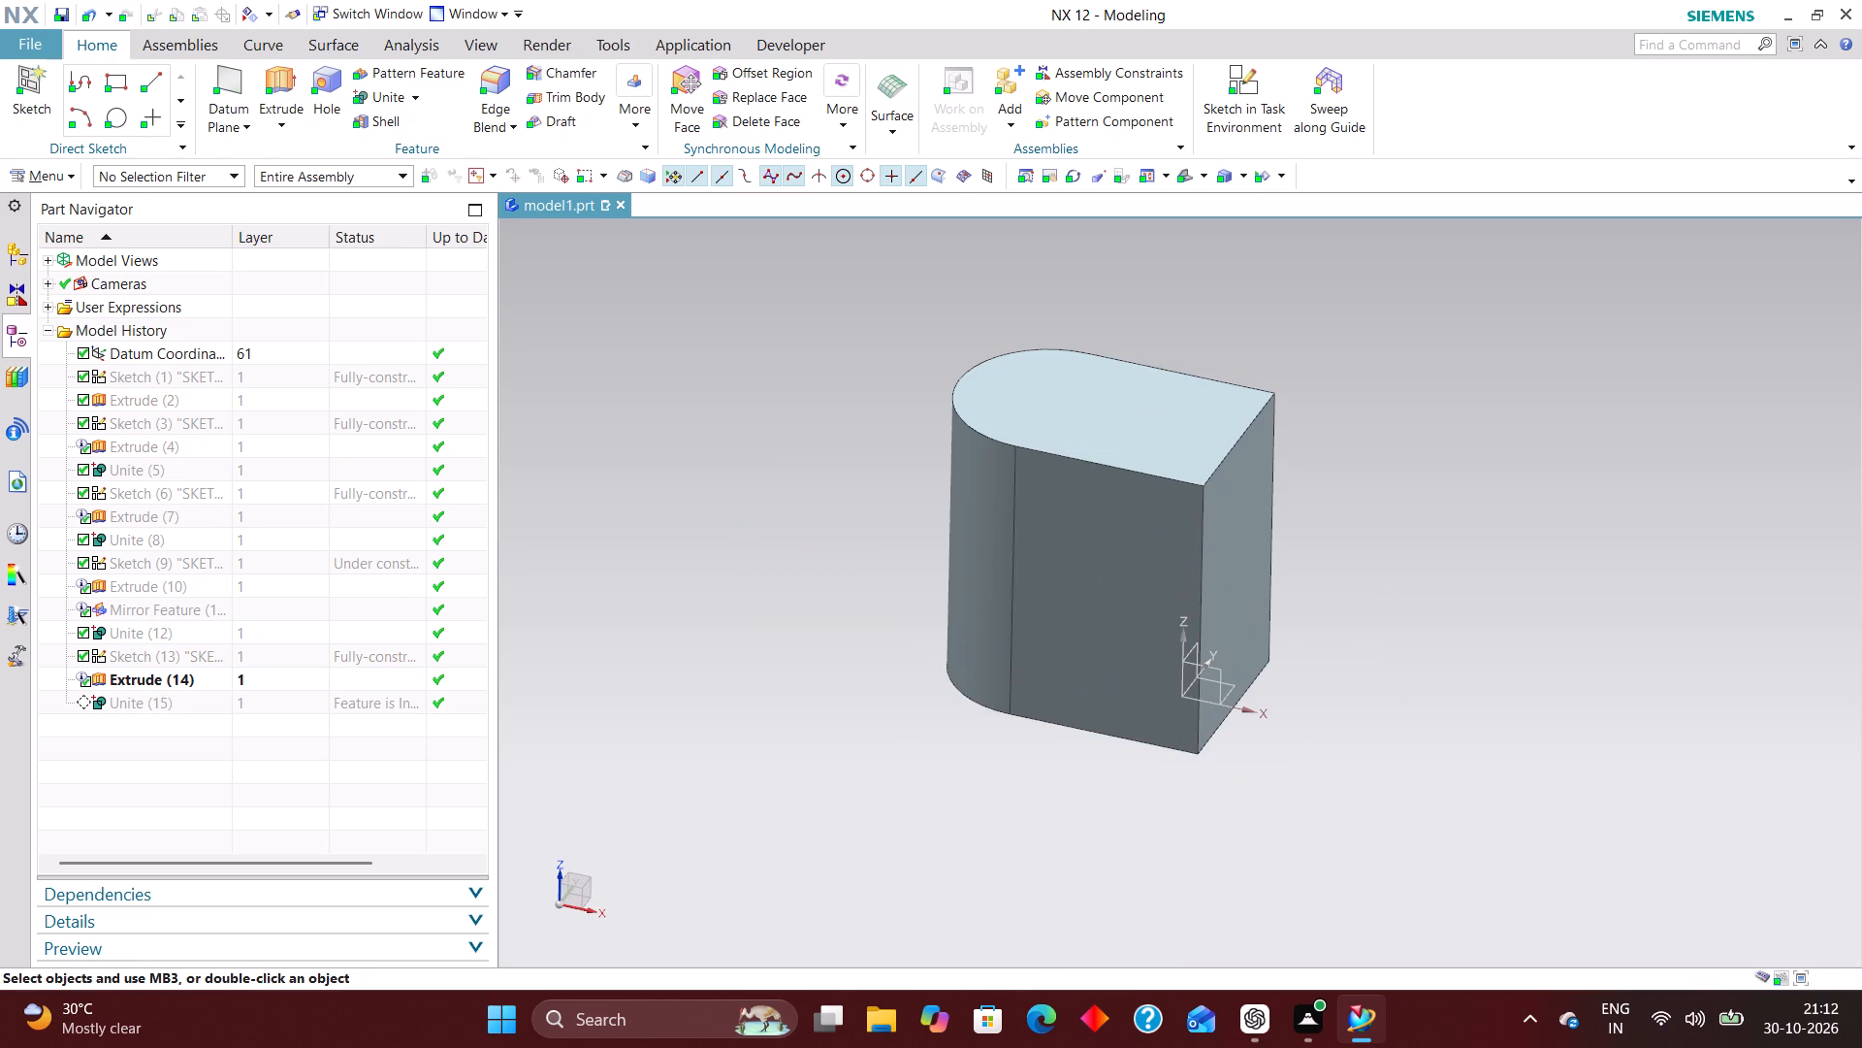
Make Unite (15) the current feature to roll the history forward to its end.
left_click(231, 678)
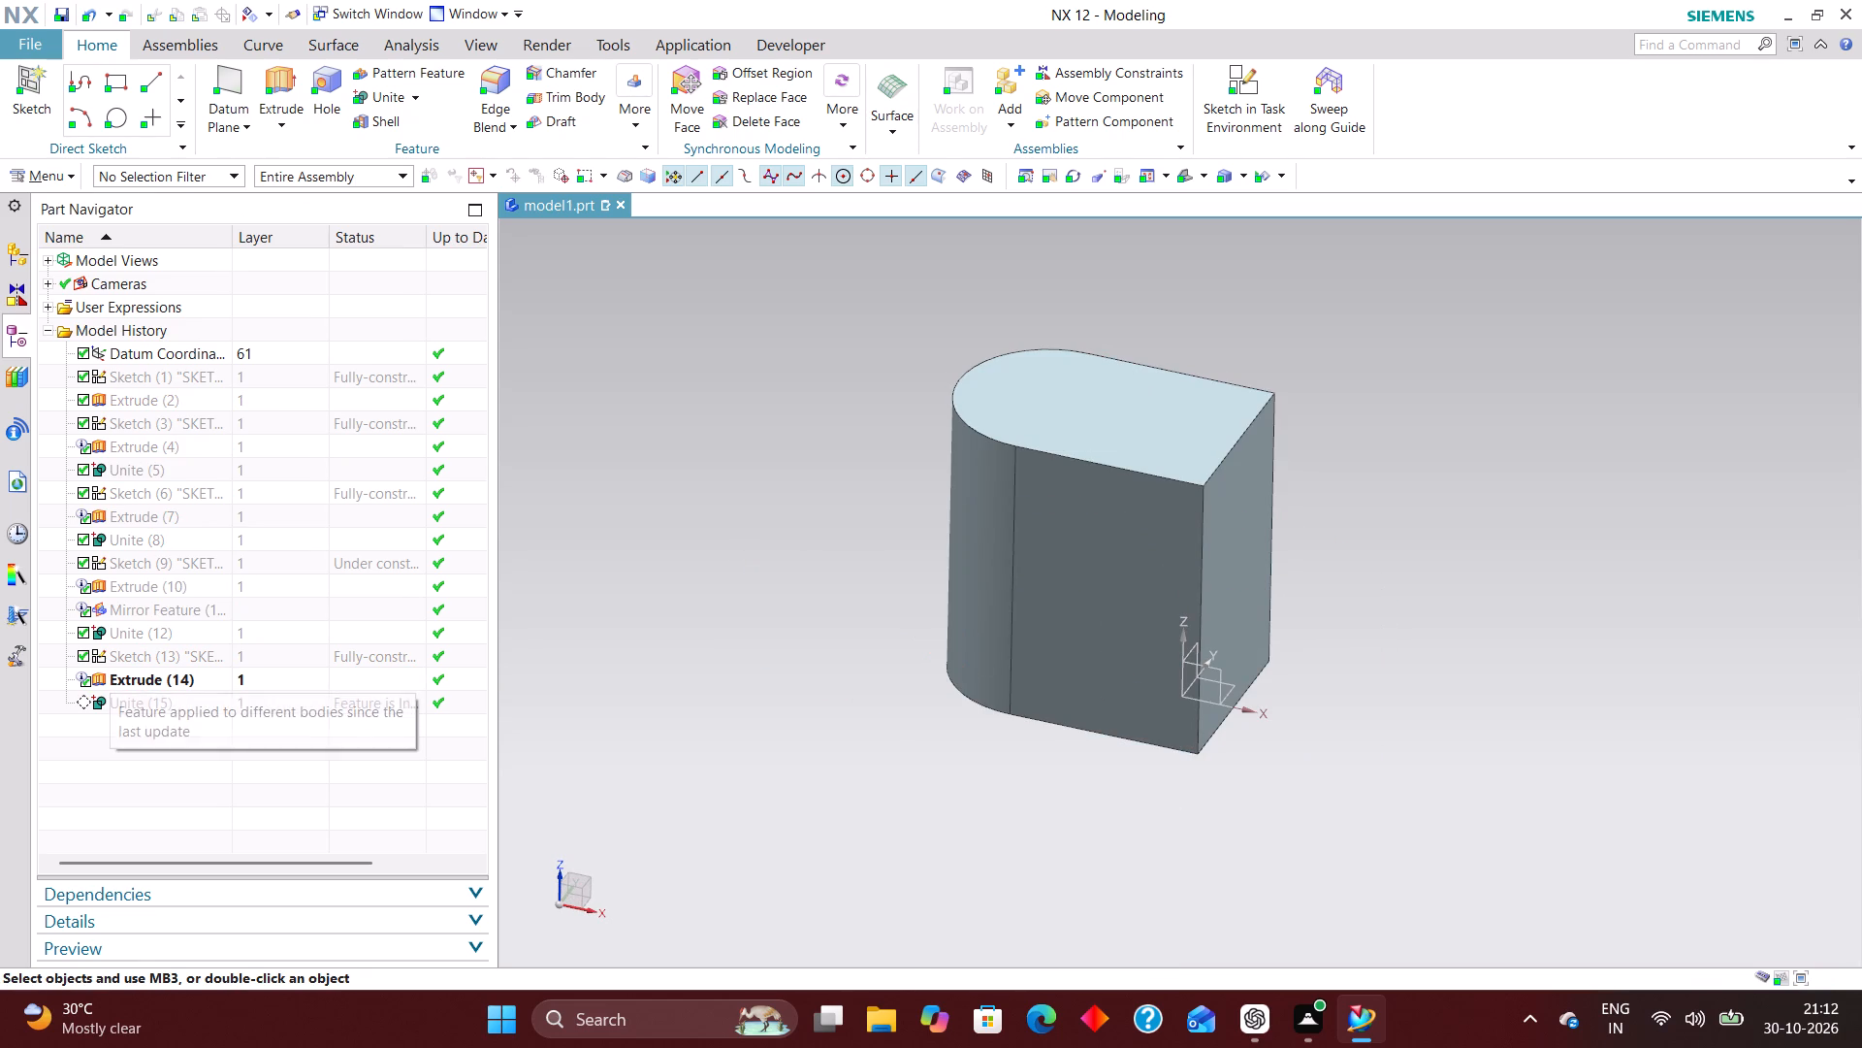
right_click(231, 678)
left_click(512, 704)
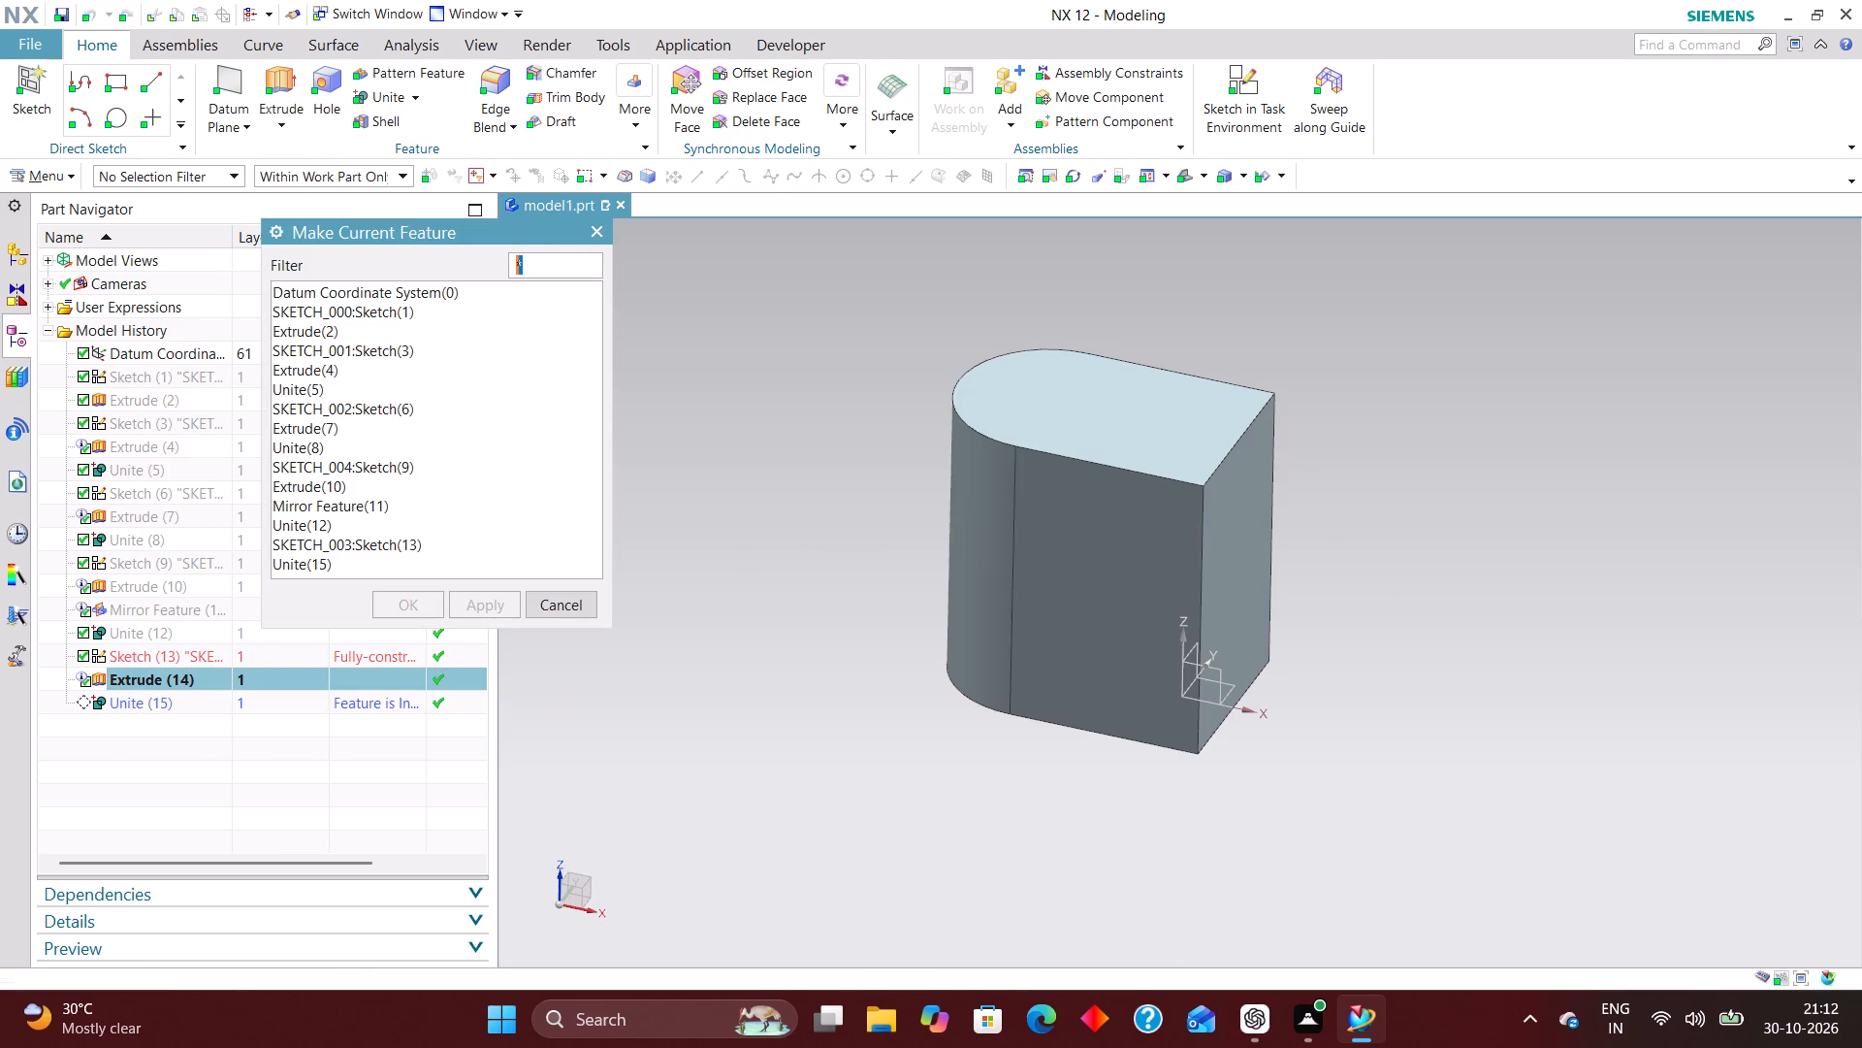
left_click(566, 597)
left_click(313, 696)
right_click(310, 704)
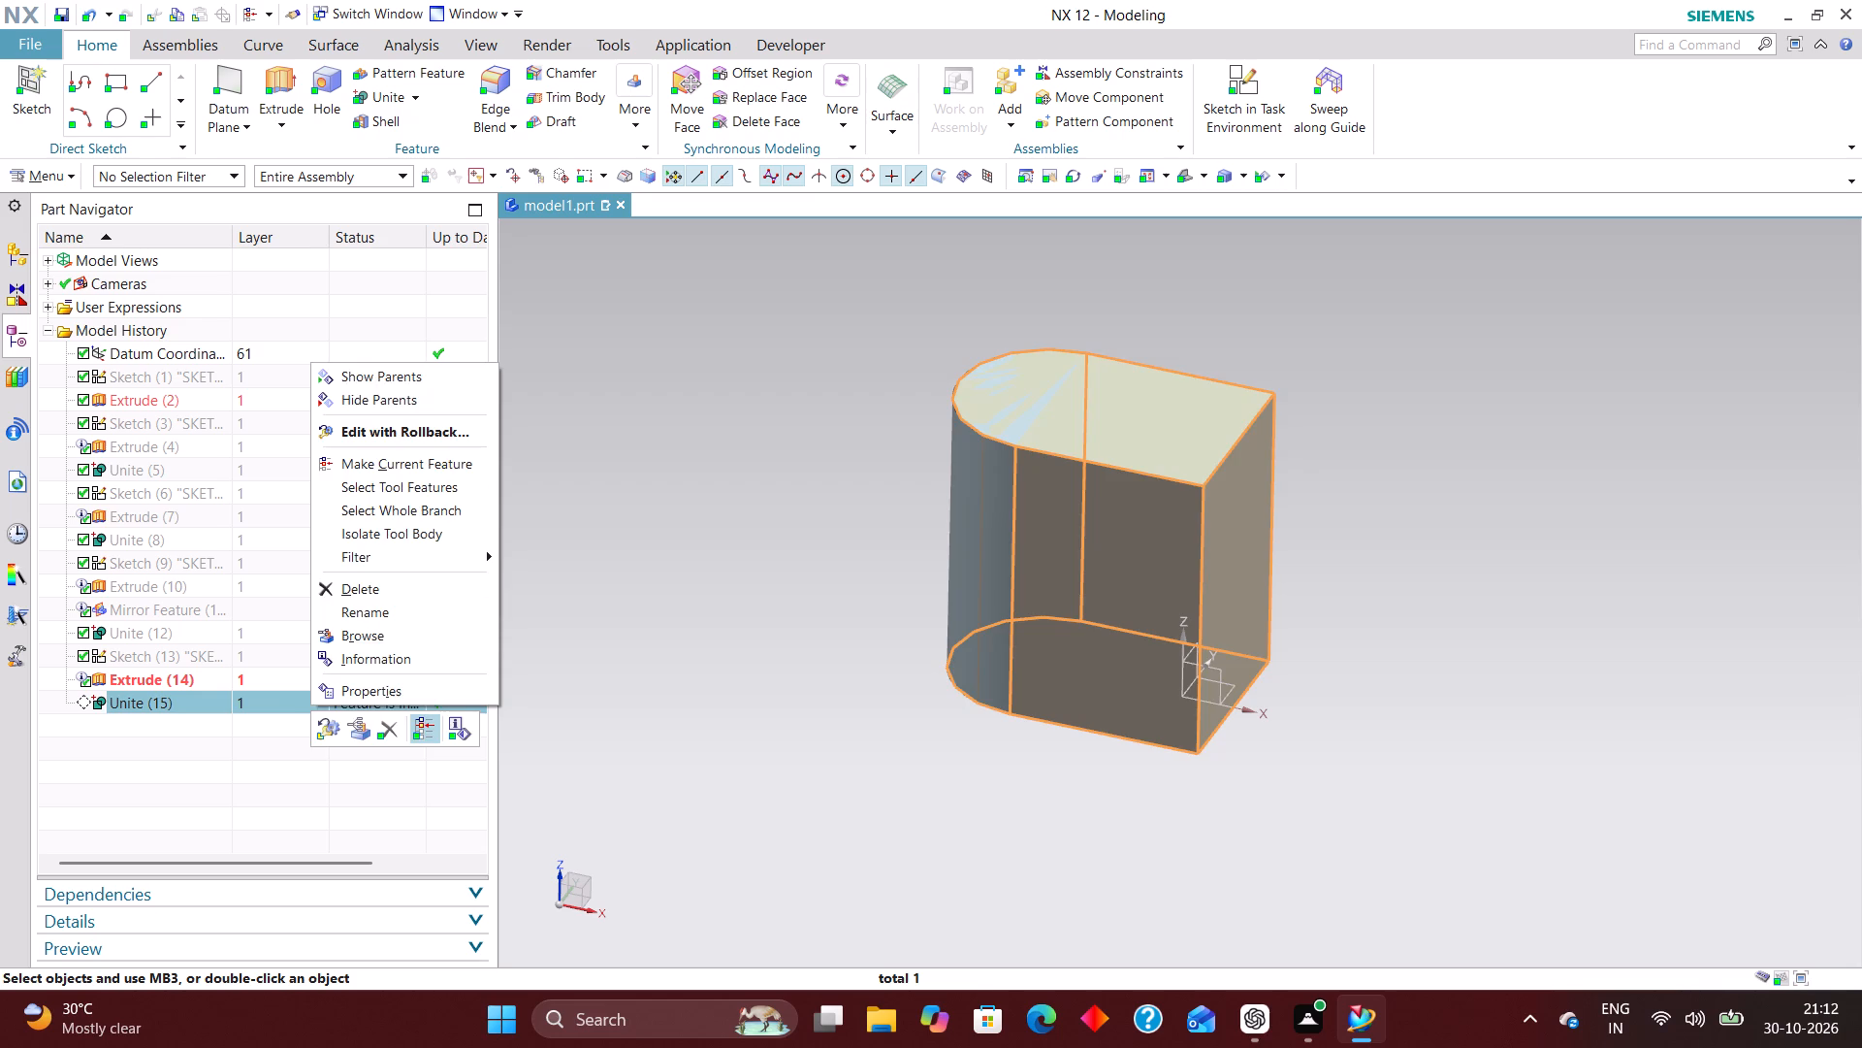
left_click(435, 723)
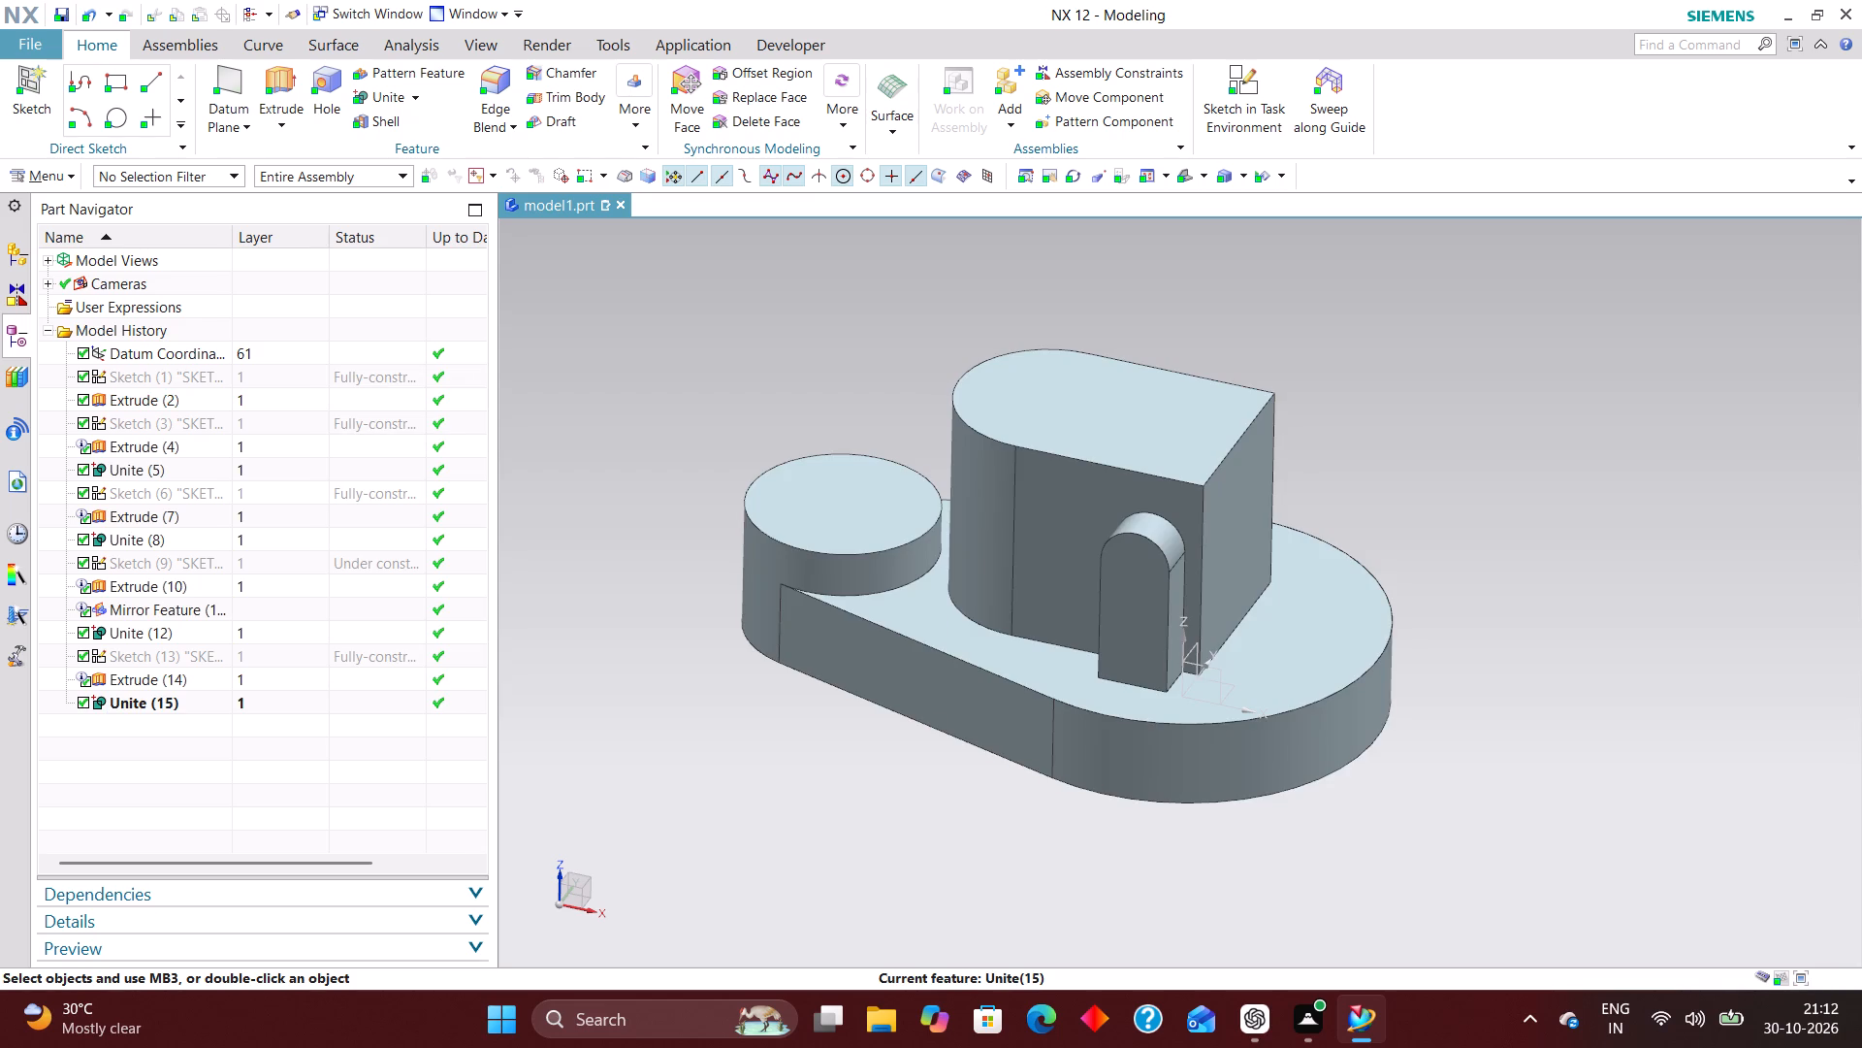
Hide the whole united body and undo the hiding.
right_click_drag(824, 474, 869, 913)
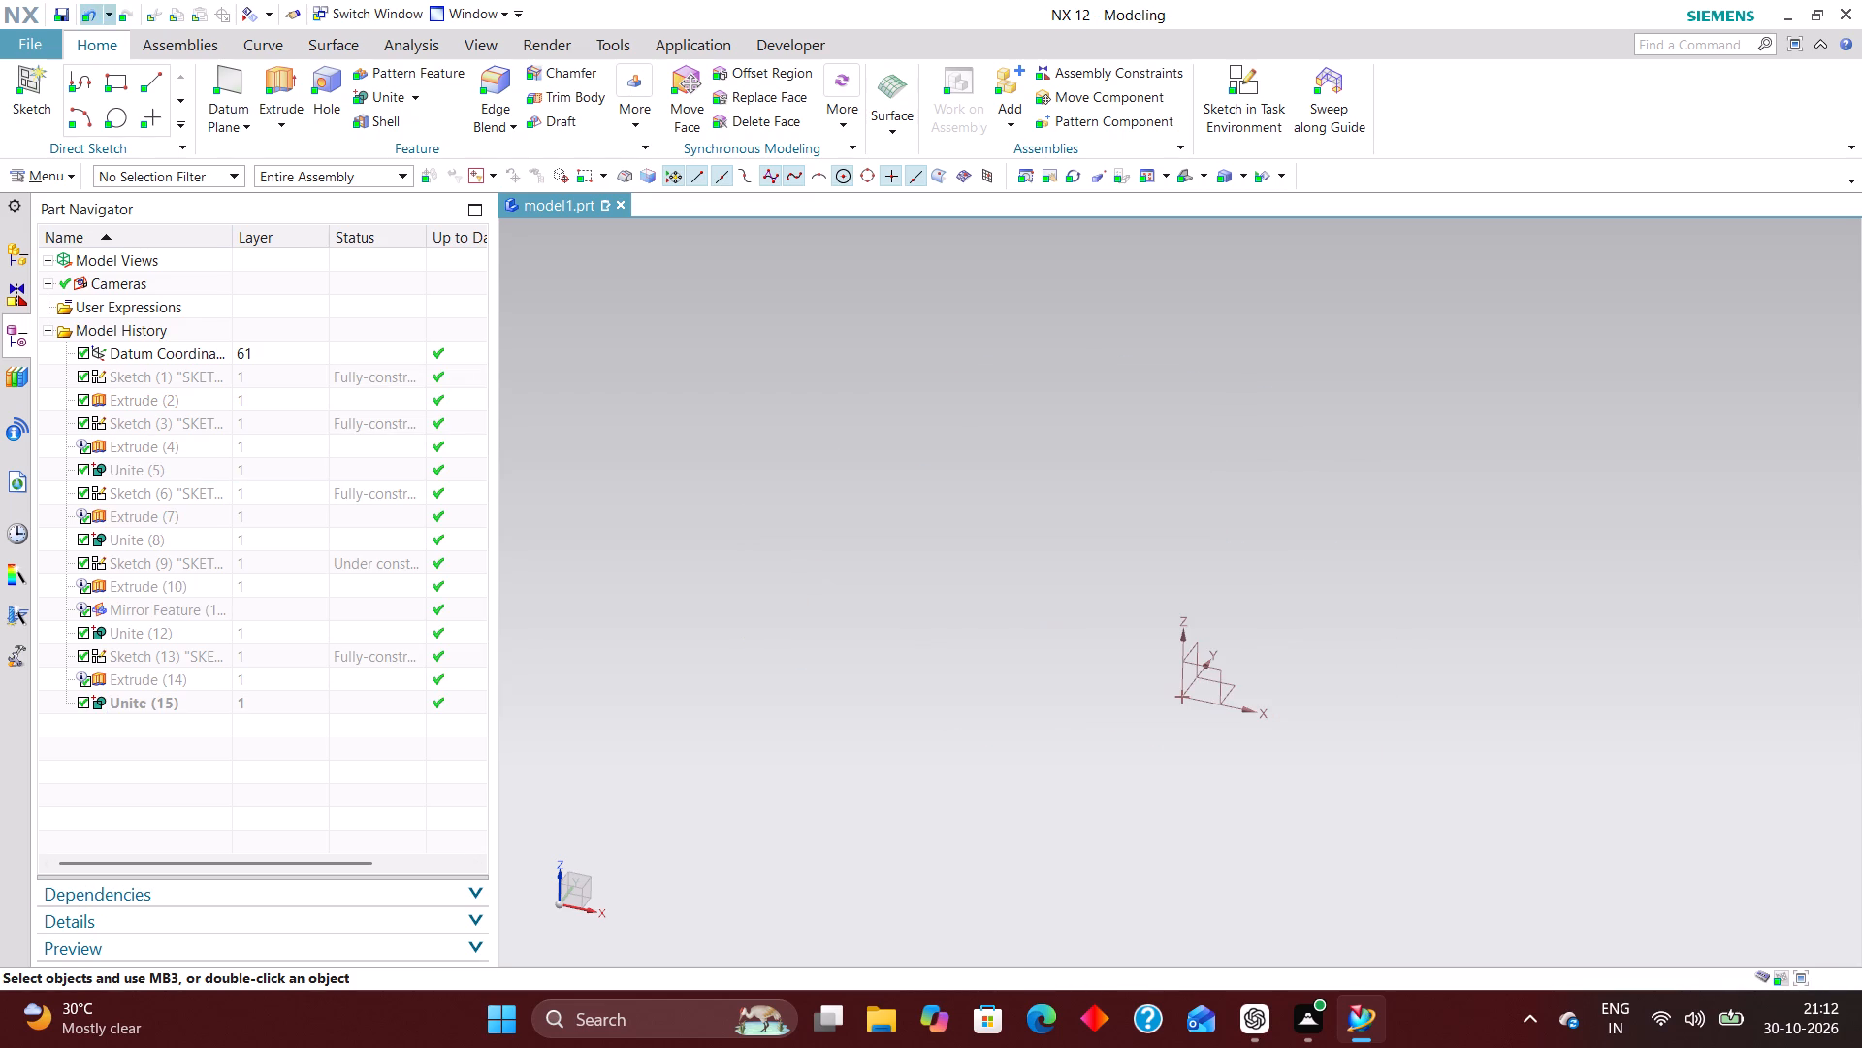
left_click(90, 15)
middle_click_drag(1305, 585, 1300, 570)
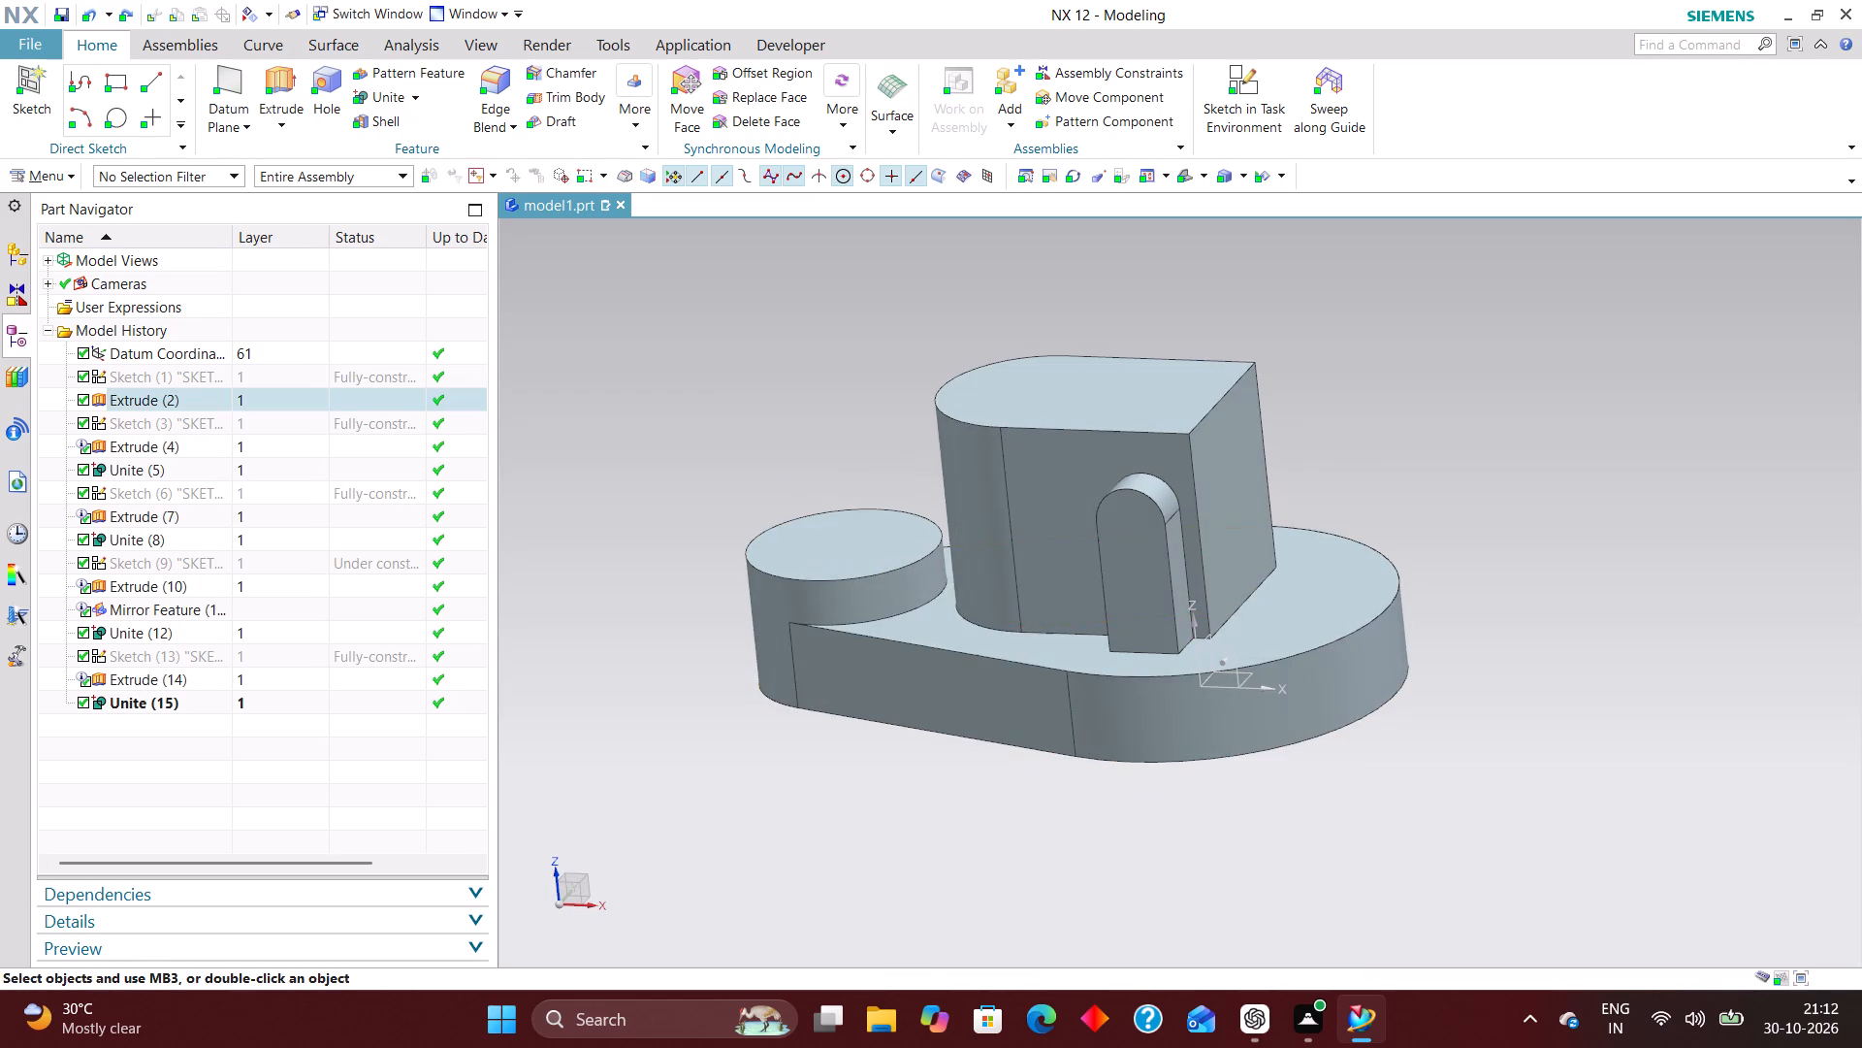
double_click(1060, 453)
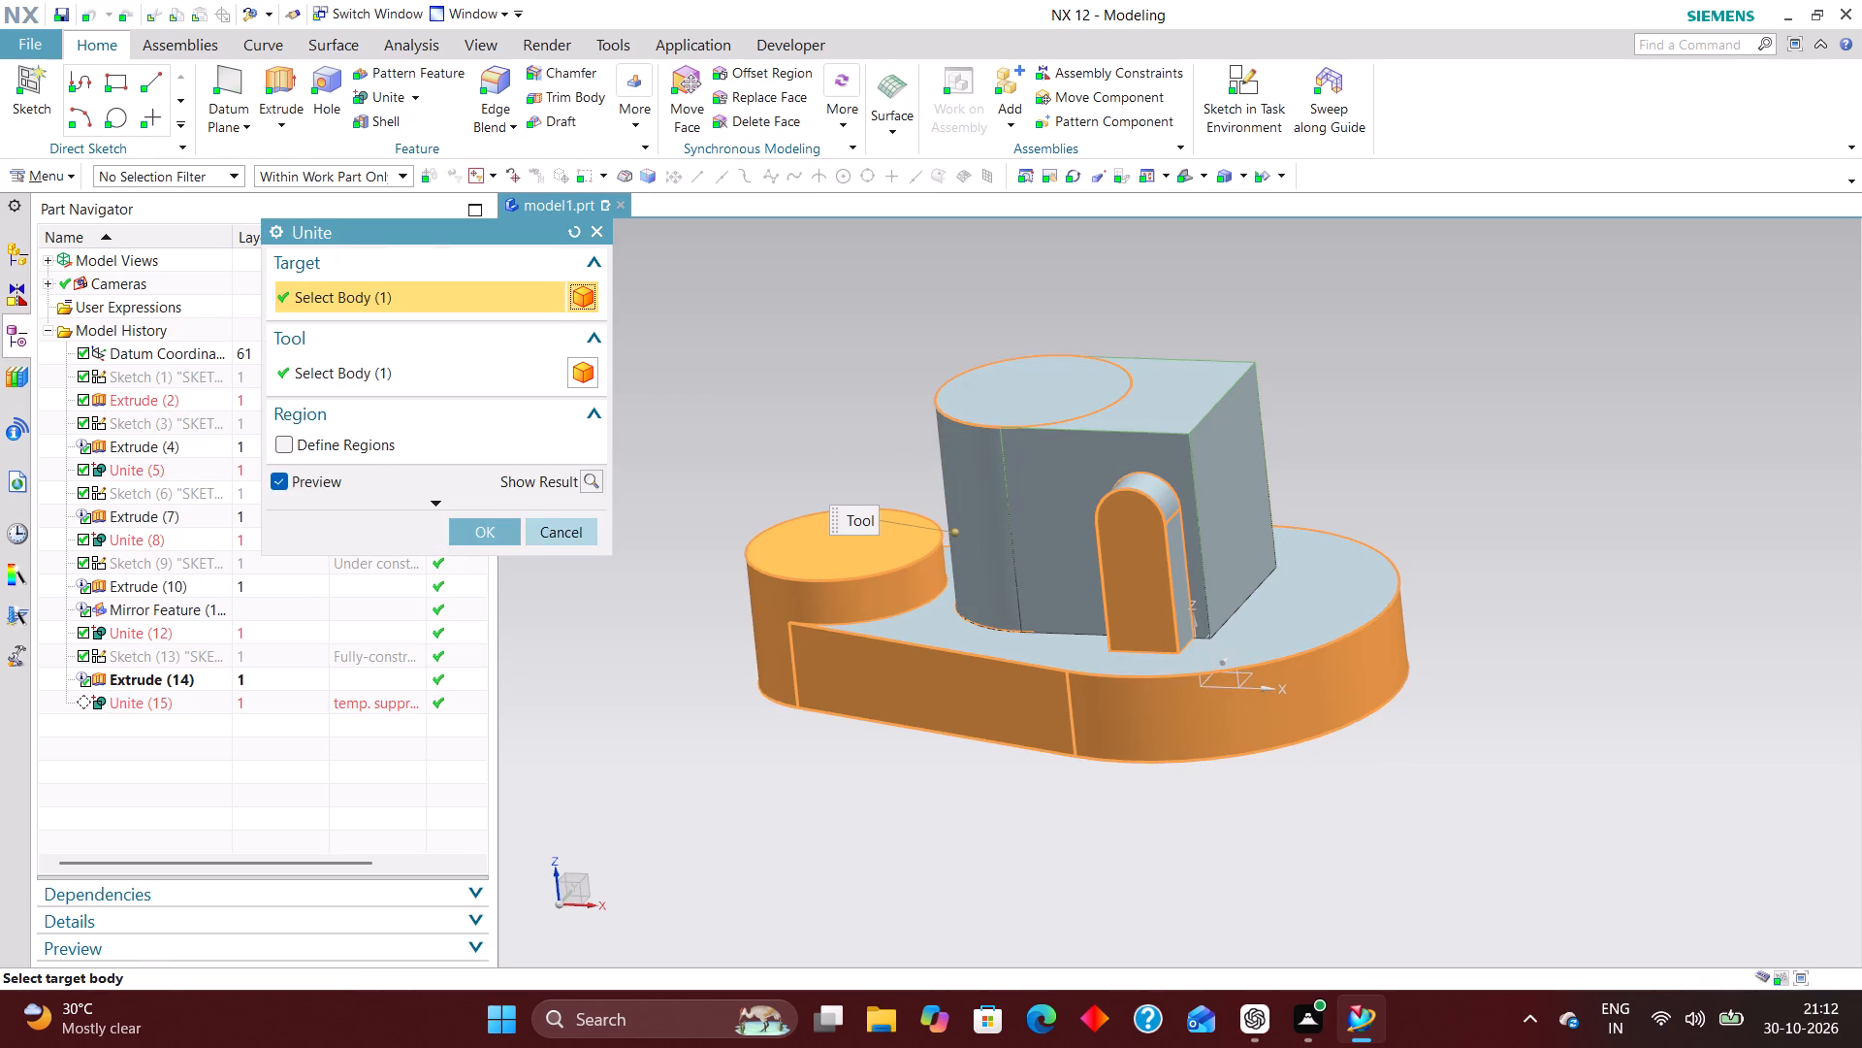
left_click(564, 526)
Edit the U-shaped block's Extrude (14) with rollback and set its start distance to 30 mm.
left_click(205, 681)
right_click(207, 674)
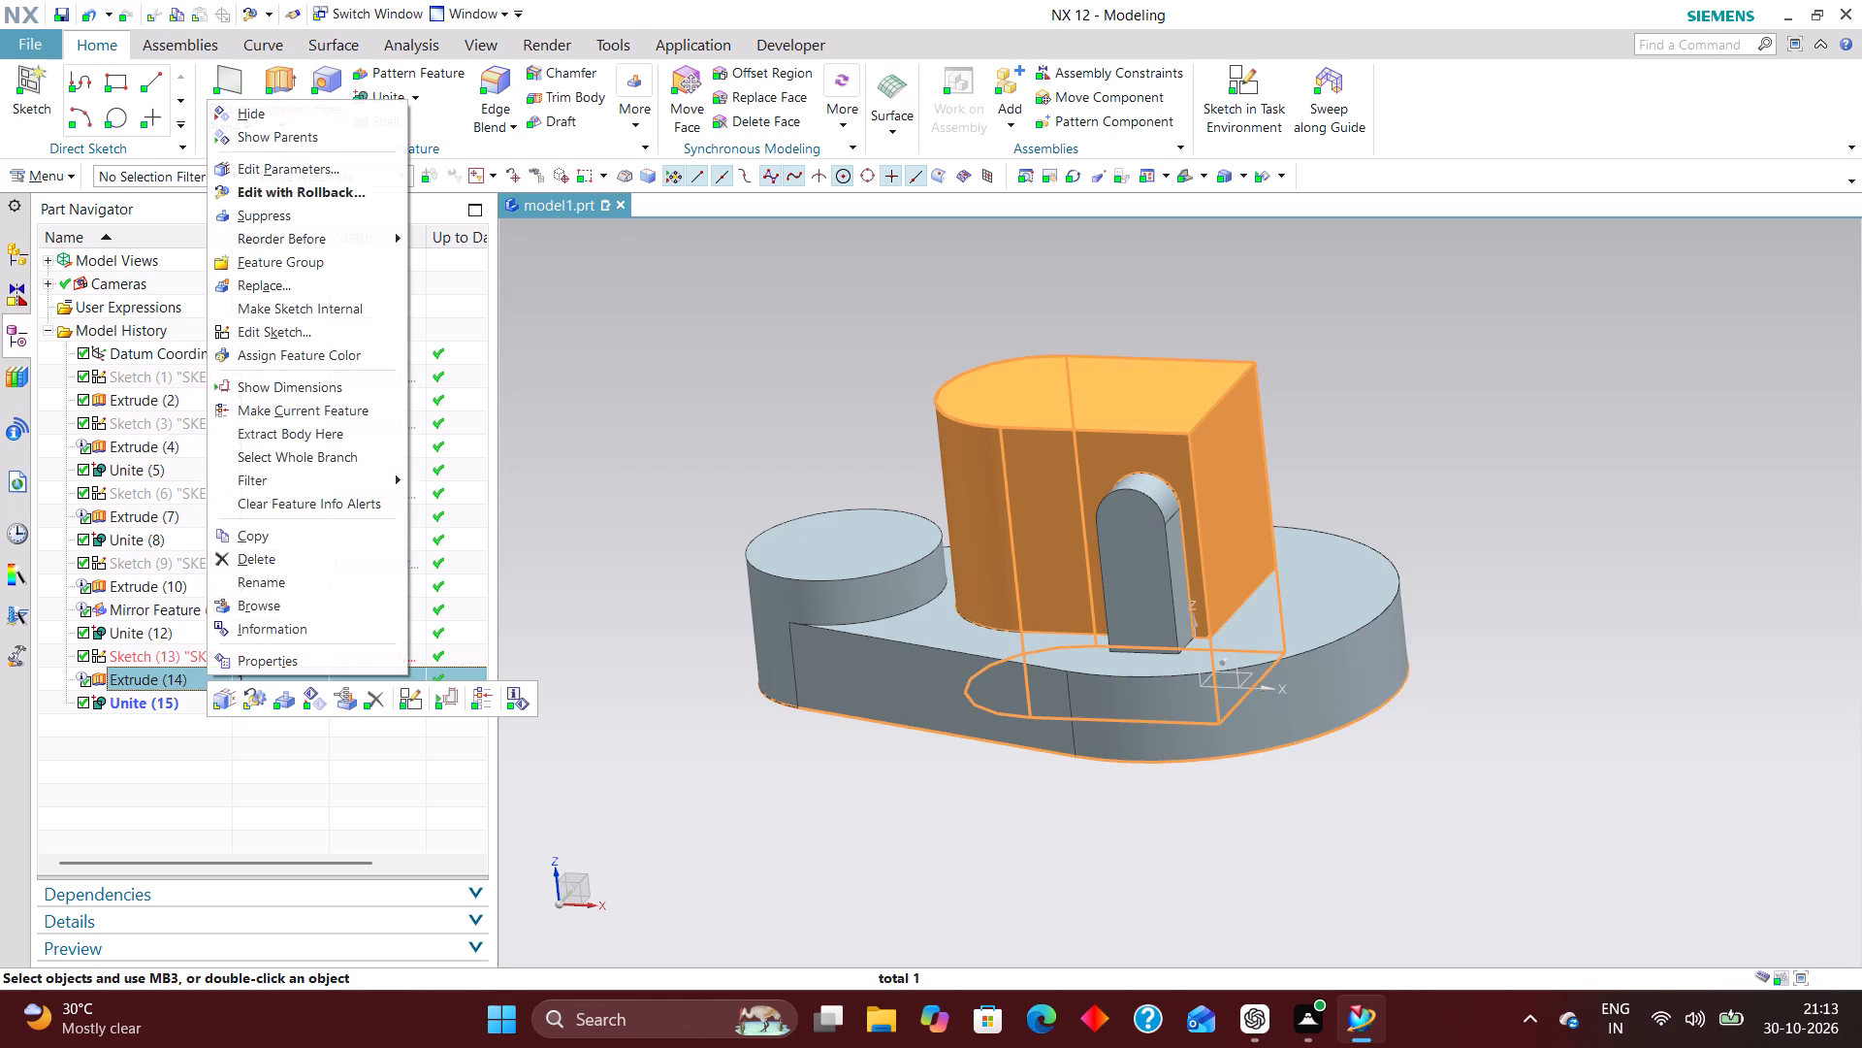
left_click(377, 198)
right_click_drag(1564, 489, 1085, 476)
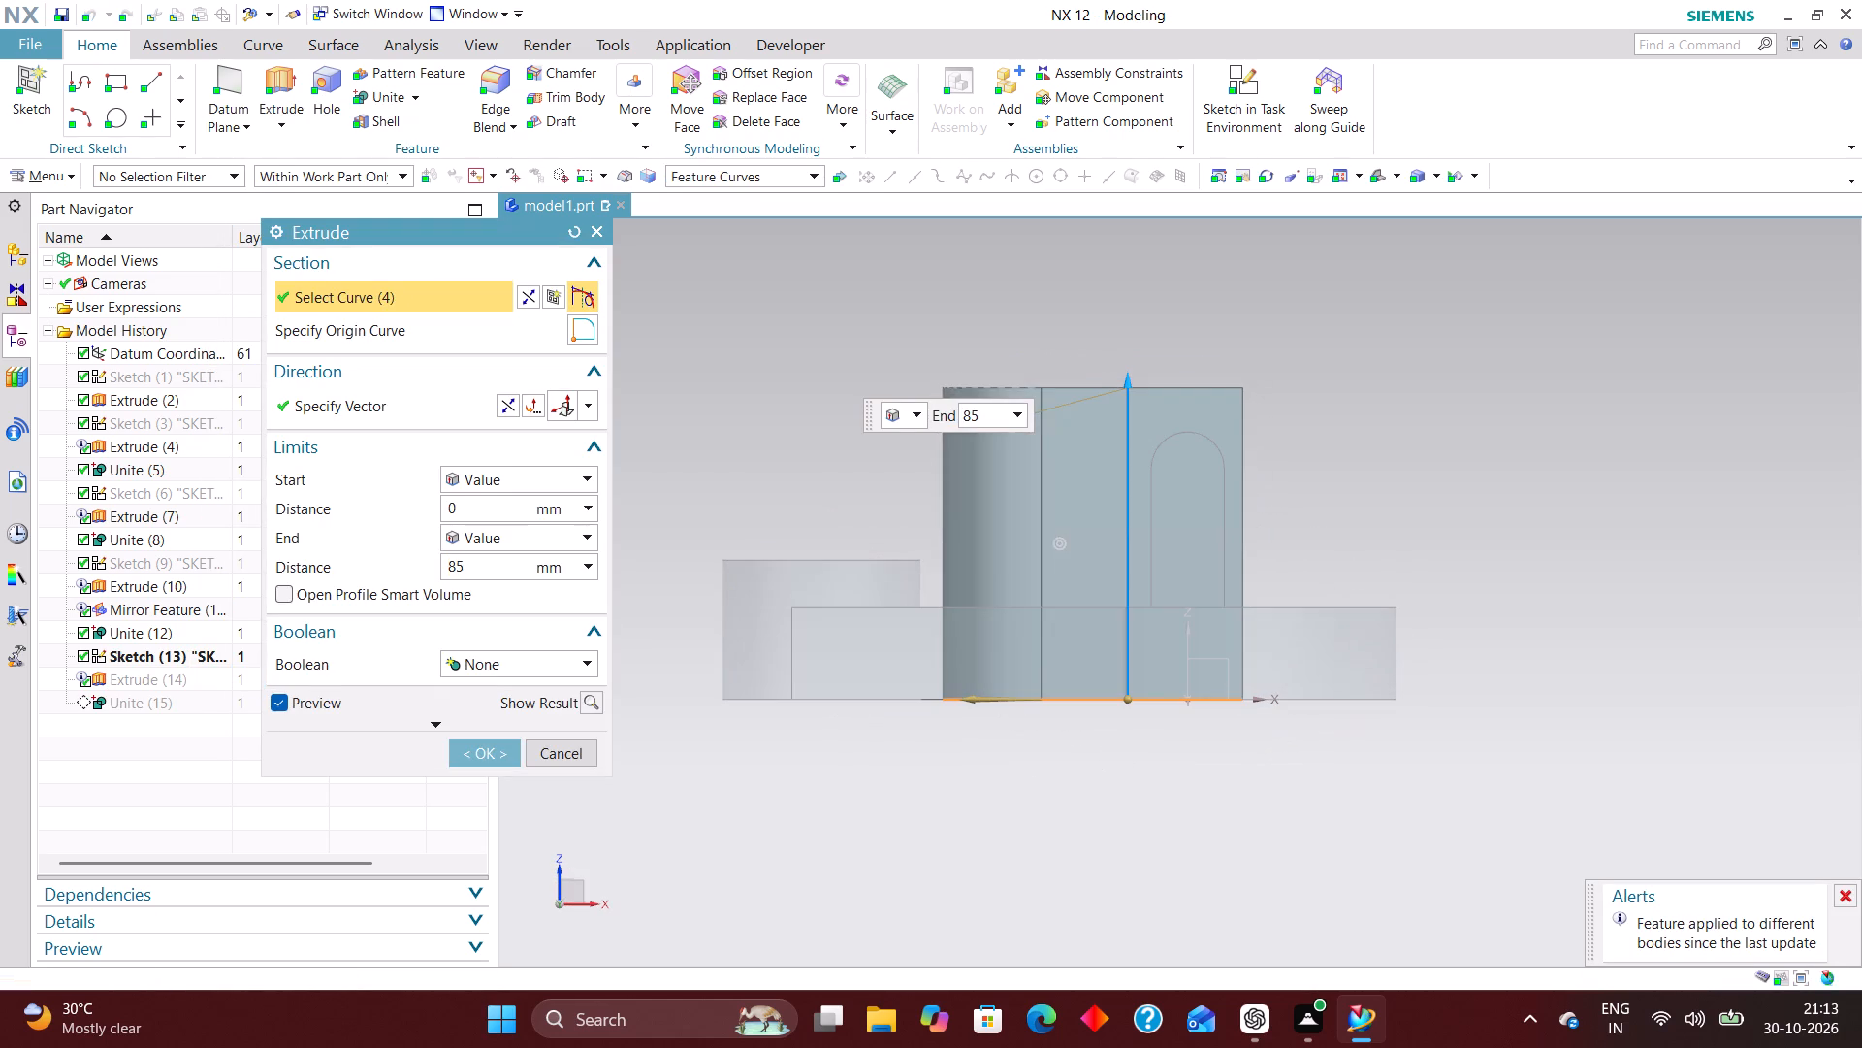
scroll(1006, 625, "up", 4)
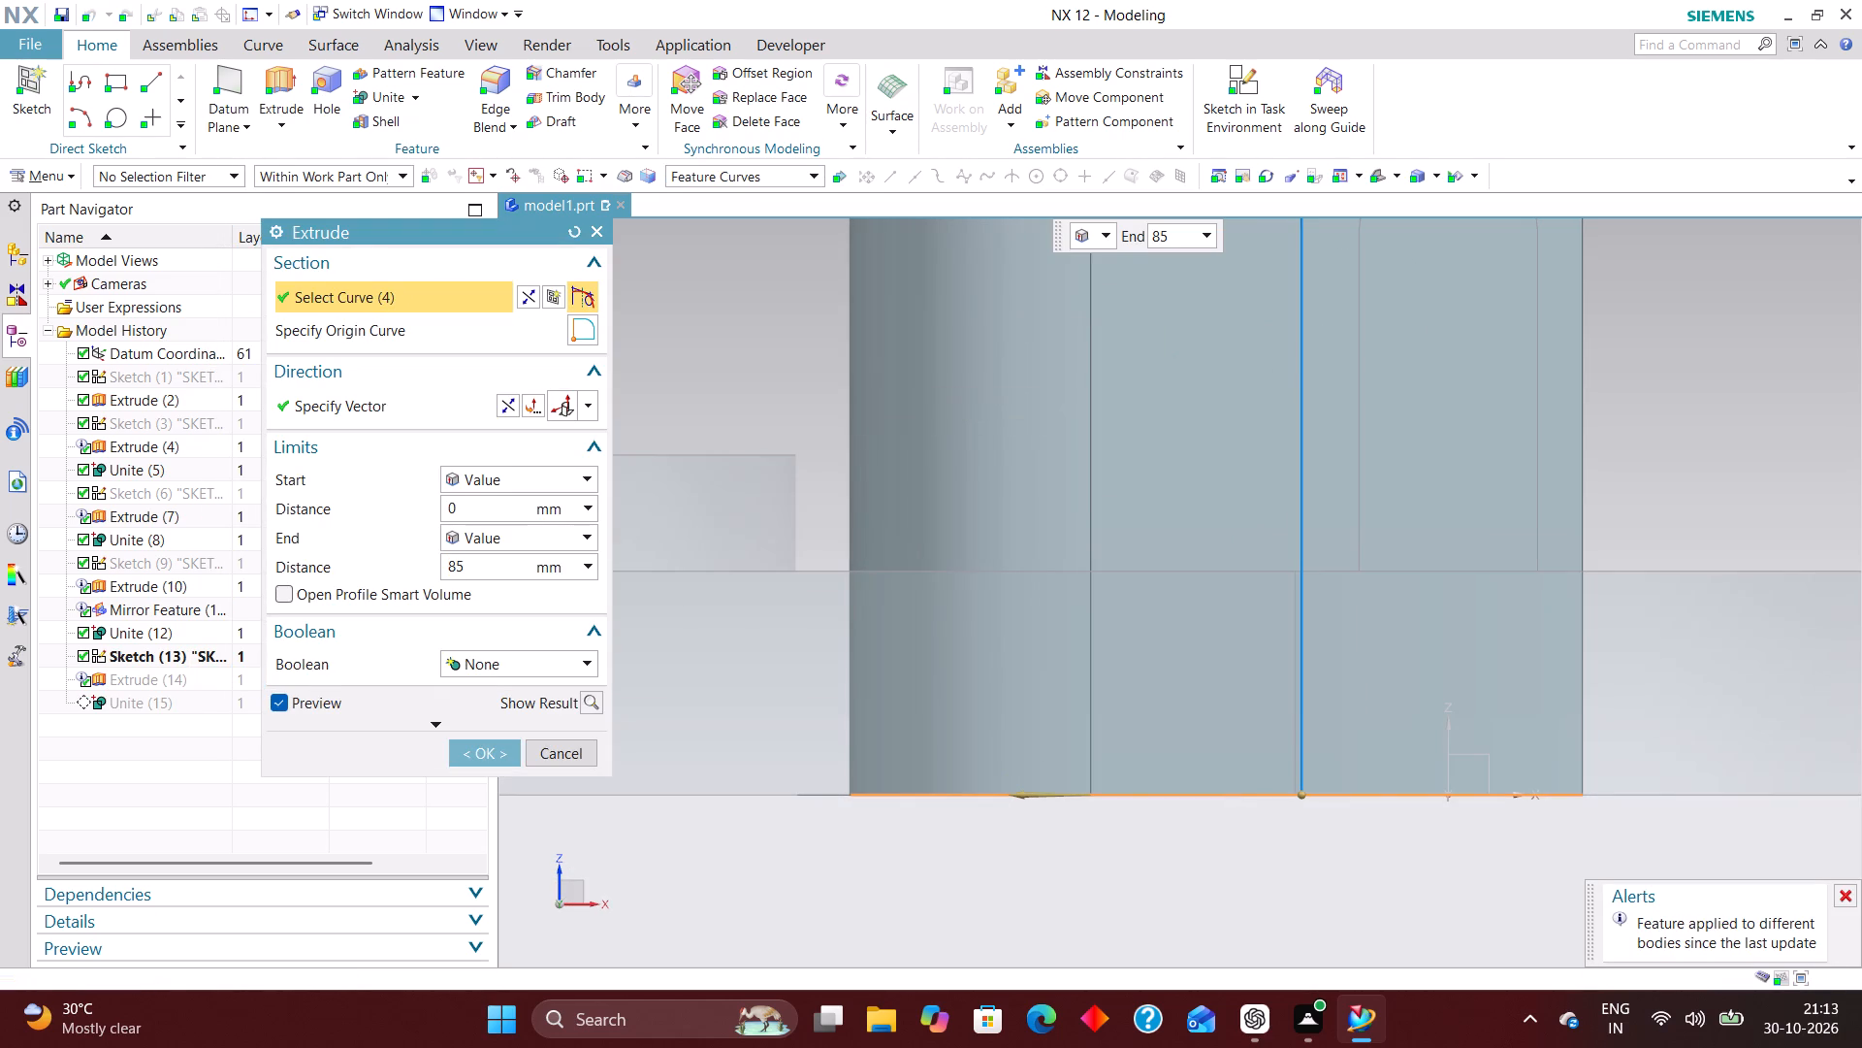
left_click_drag(1298, 796, 1315, 575)
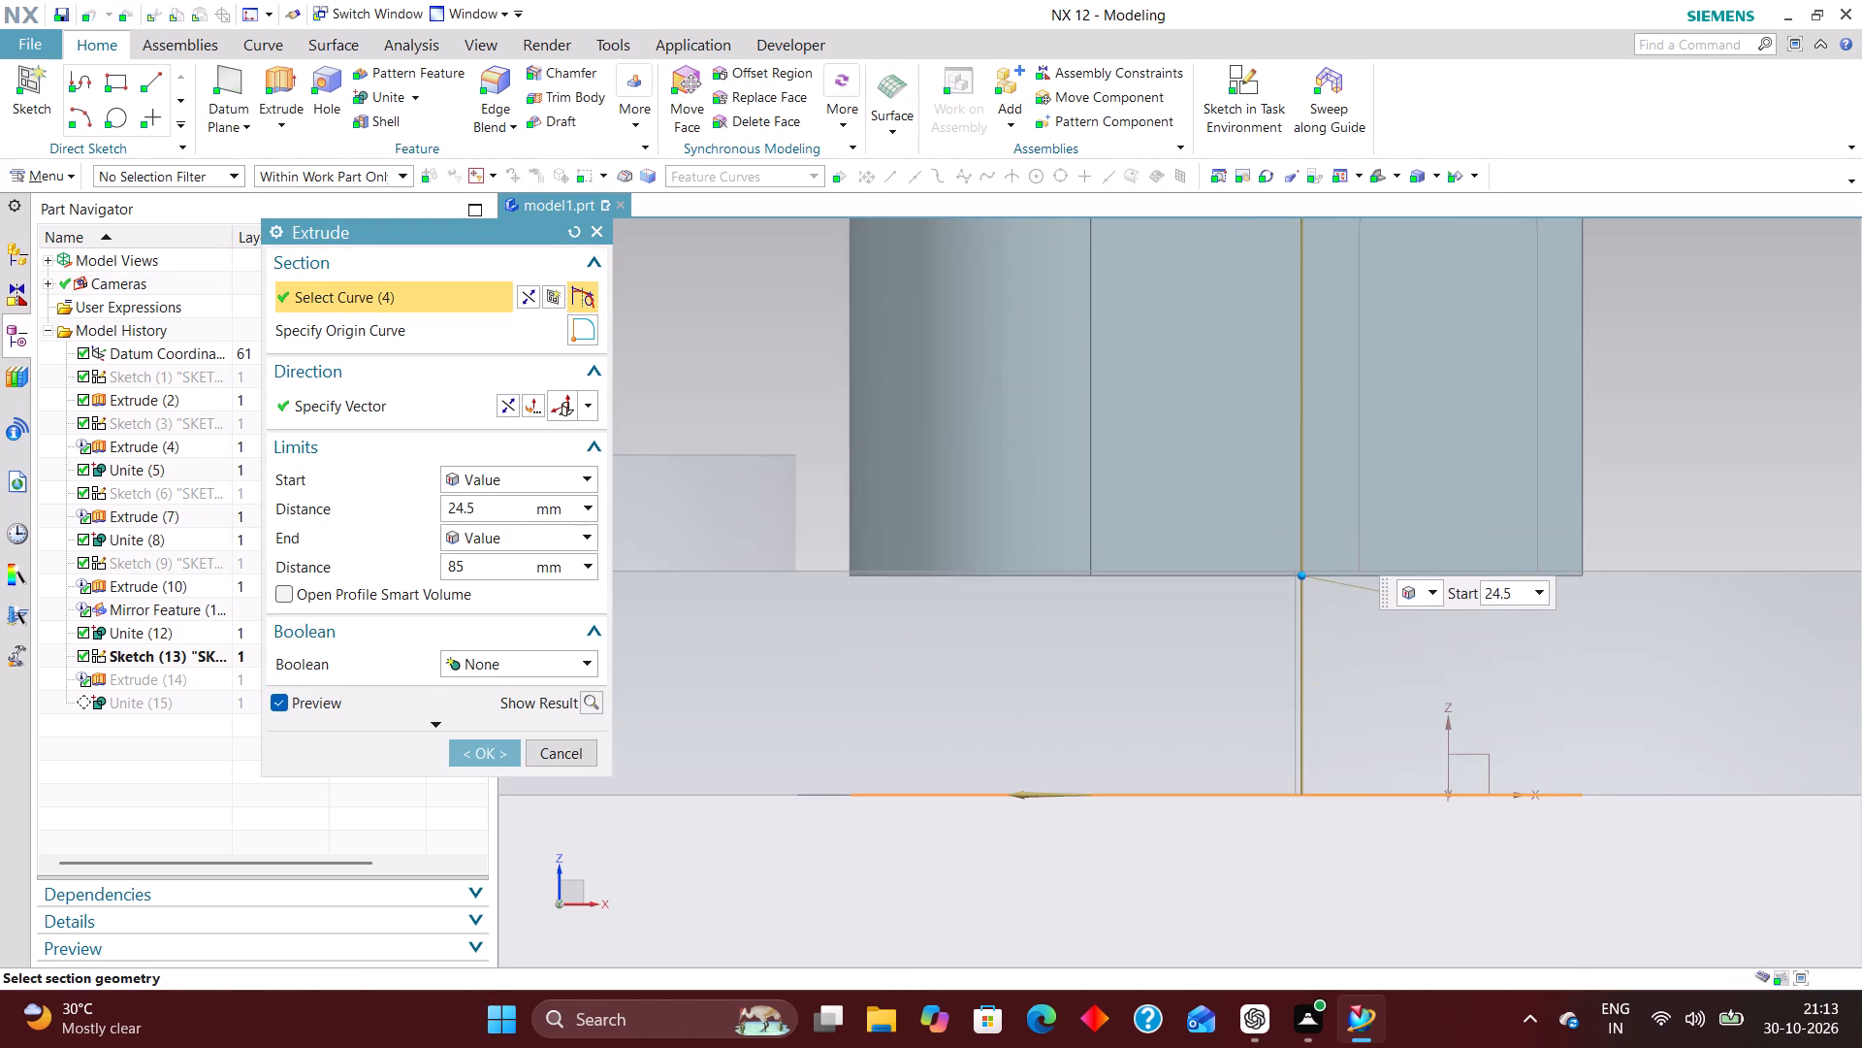
left_click_drag(1315, 575, 1312, 559)
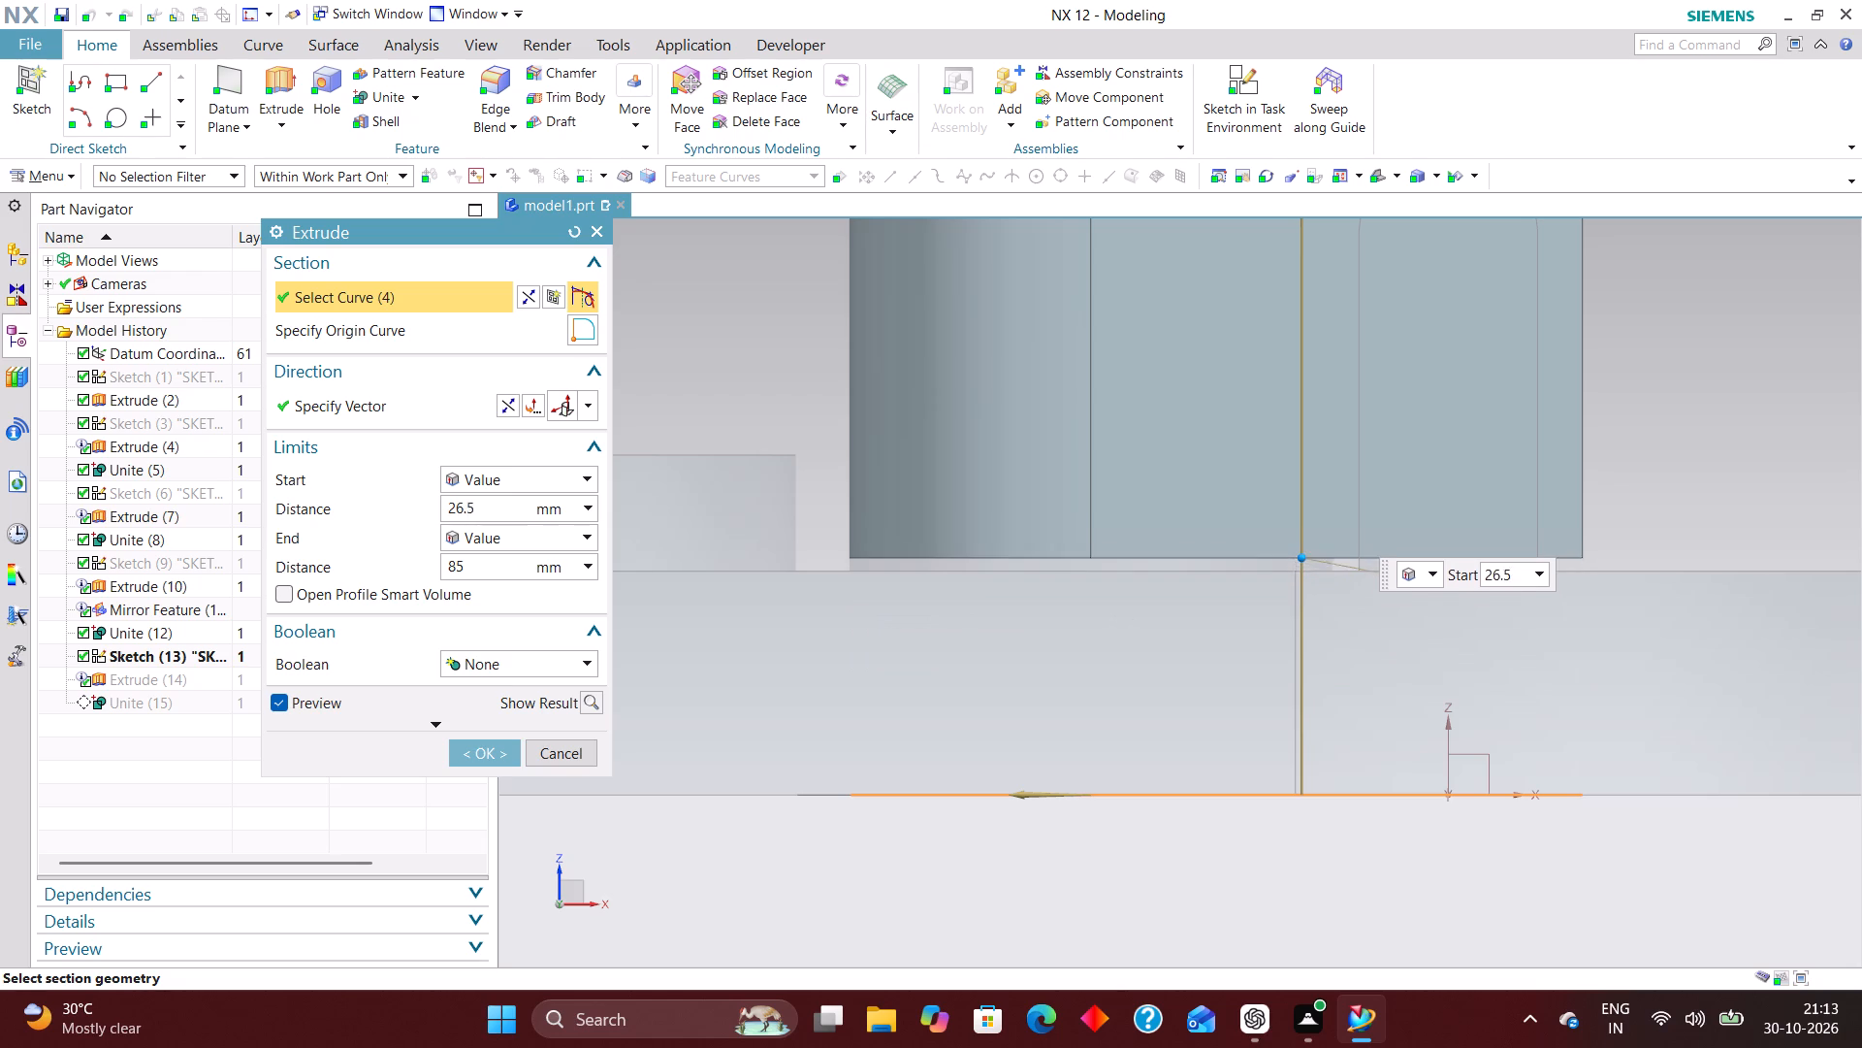
left_click_drag(1312, 559, 1312, 528)
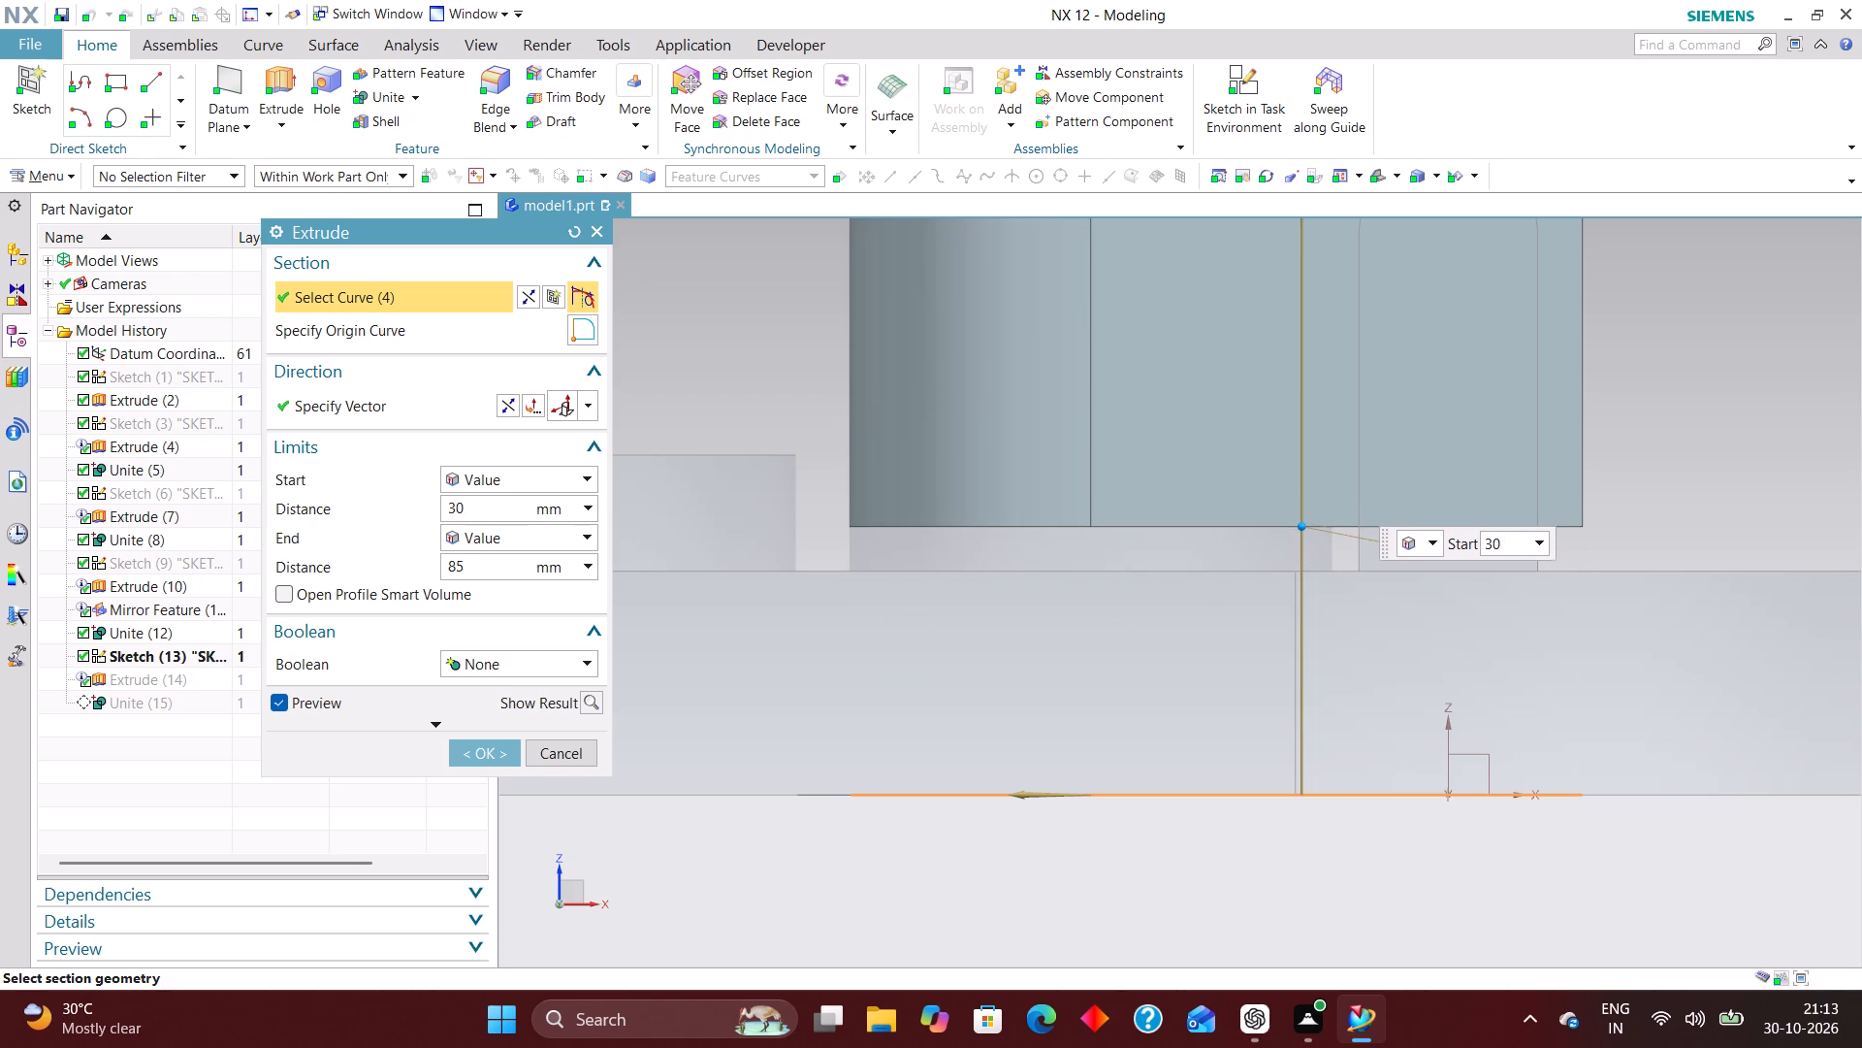
left_click_drag(1312, 528, 1312, 529)
left_click(486, 745)
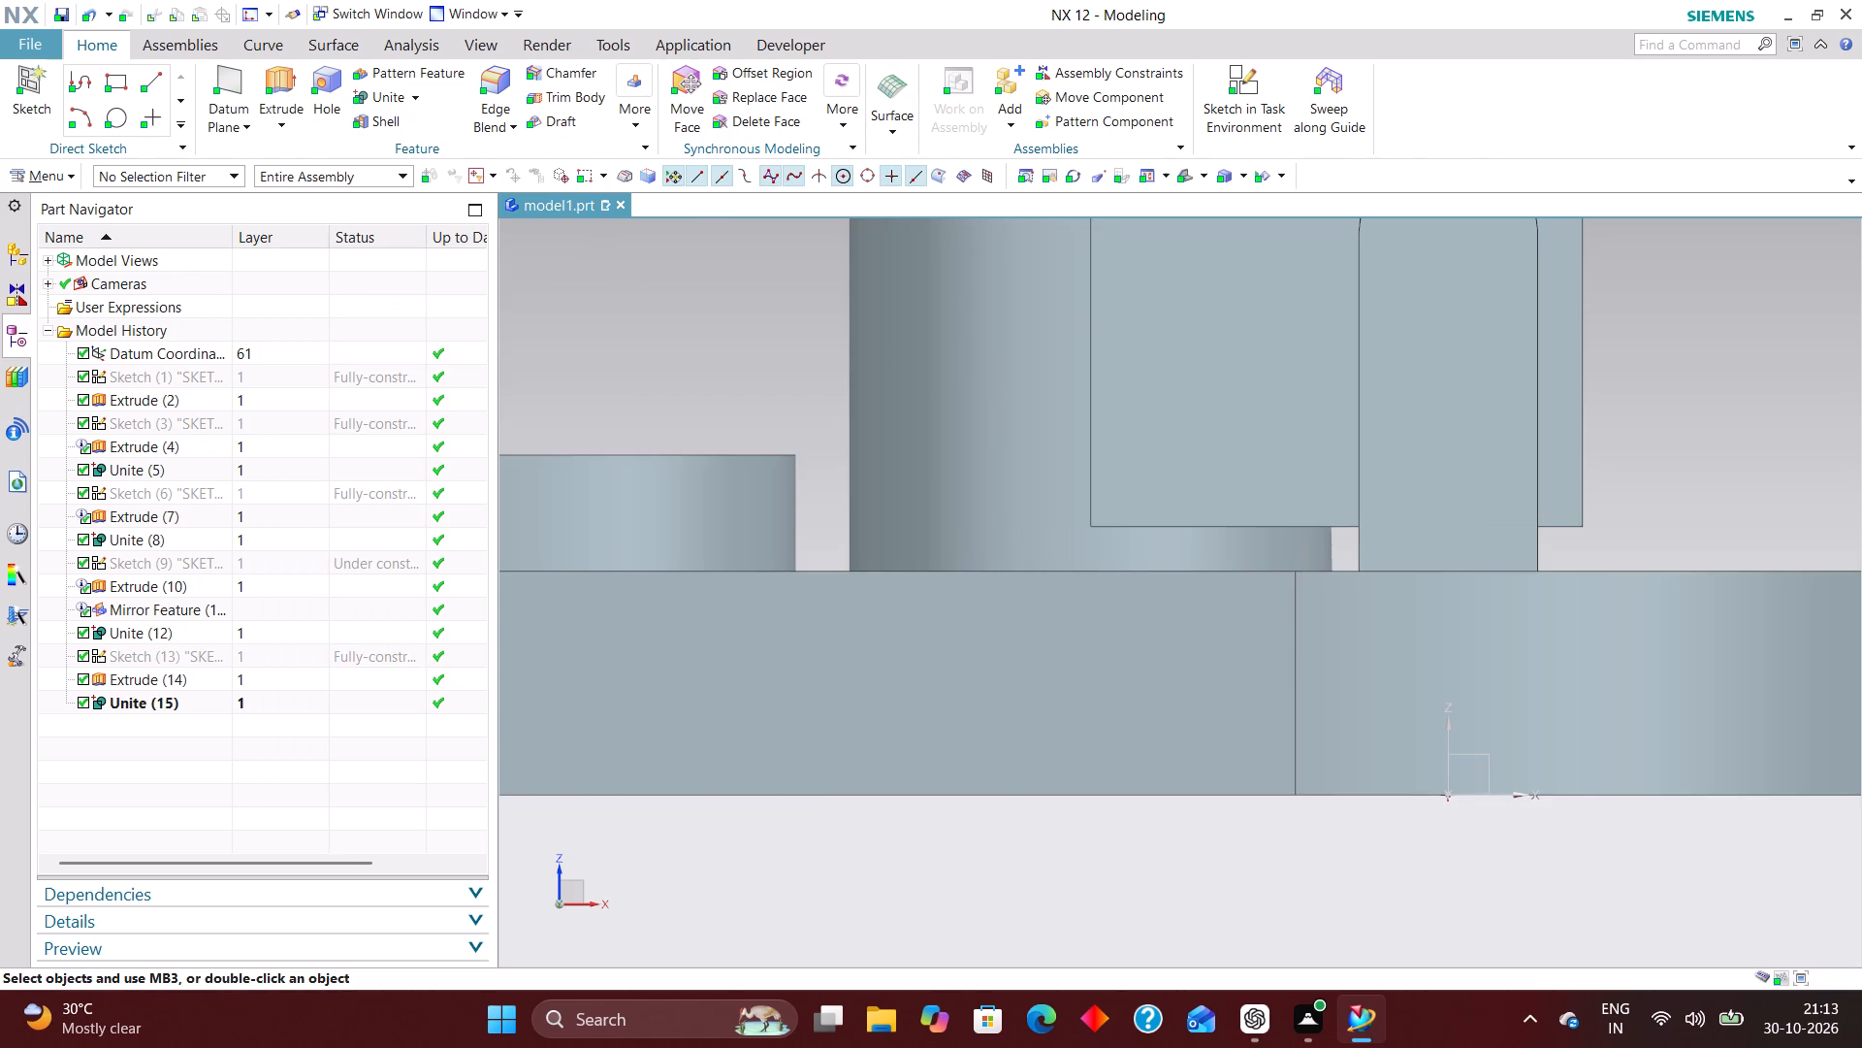
Edit the tall cylindrical boss's Extrude (7) with rollback and set its start distance to 30 mm.
scroll(1121, 694, "down", 2)
middle_click_drag(1226, 812, 1244, 814)
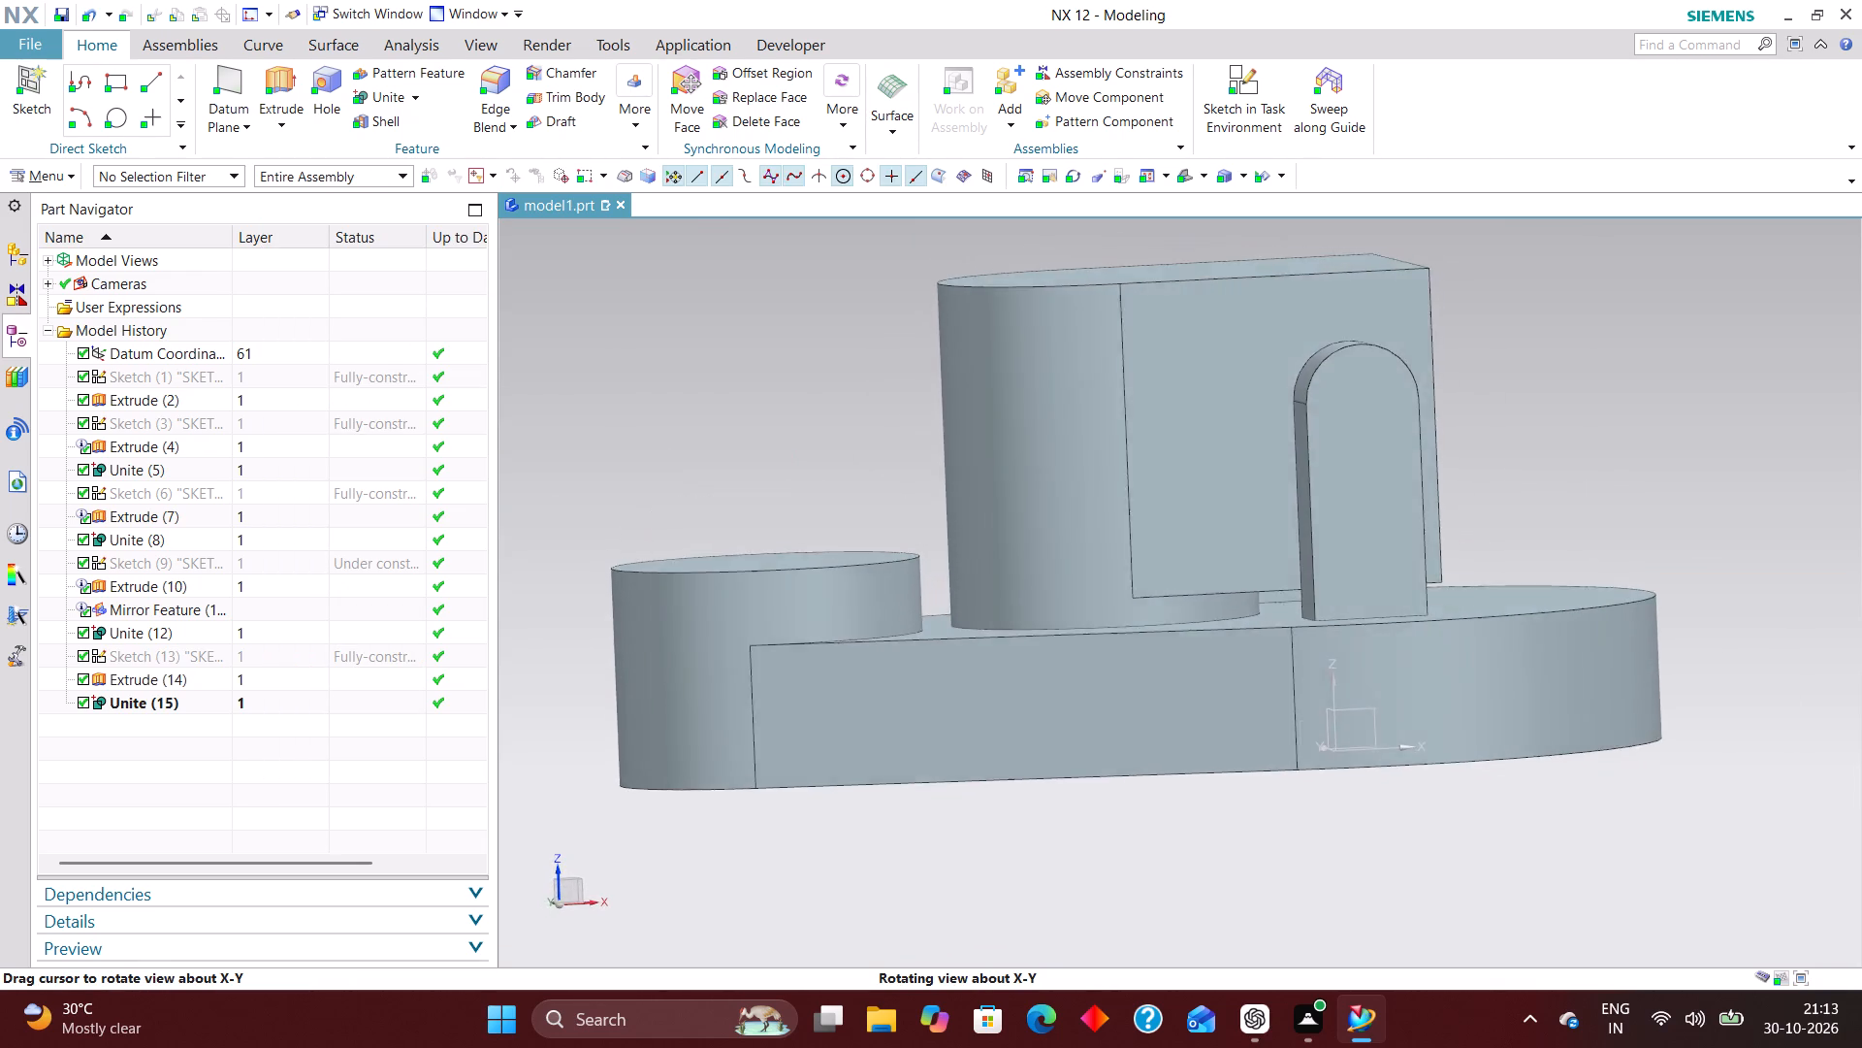
middle_click_drag(1244, 814, 1243, 809)
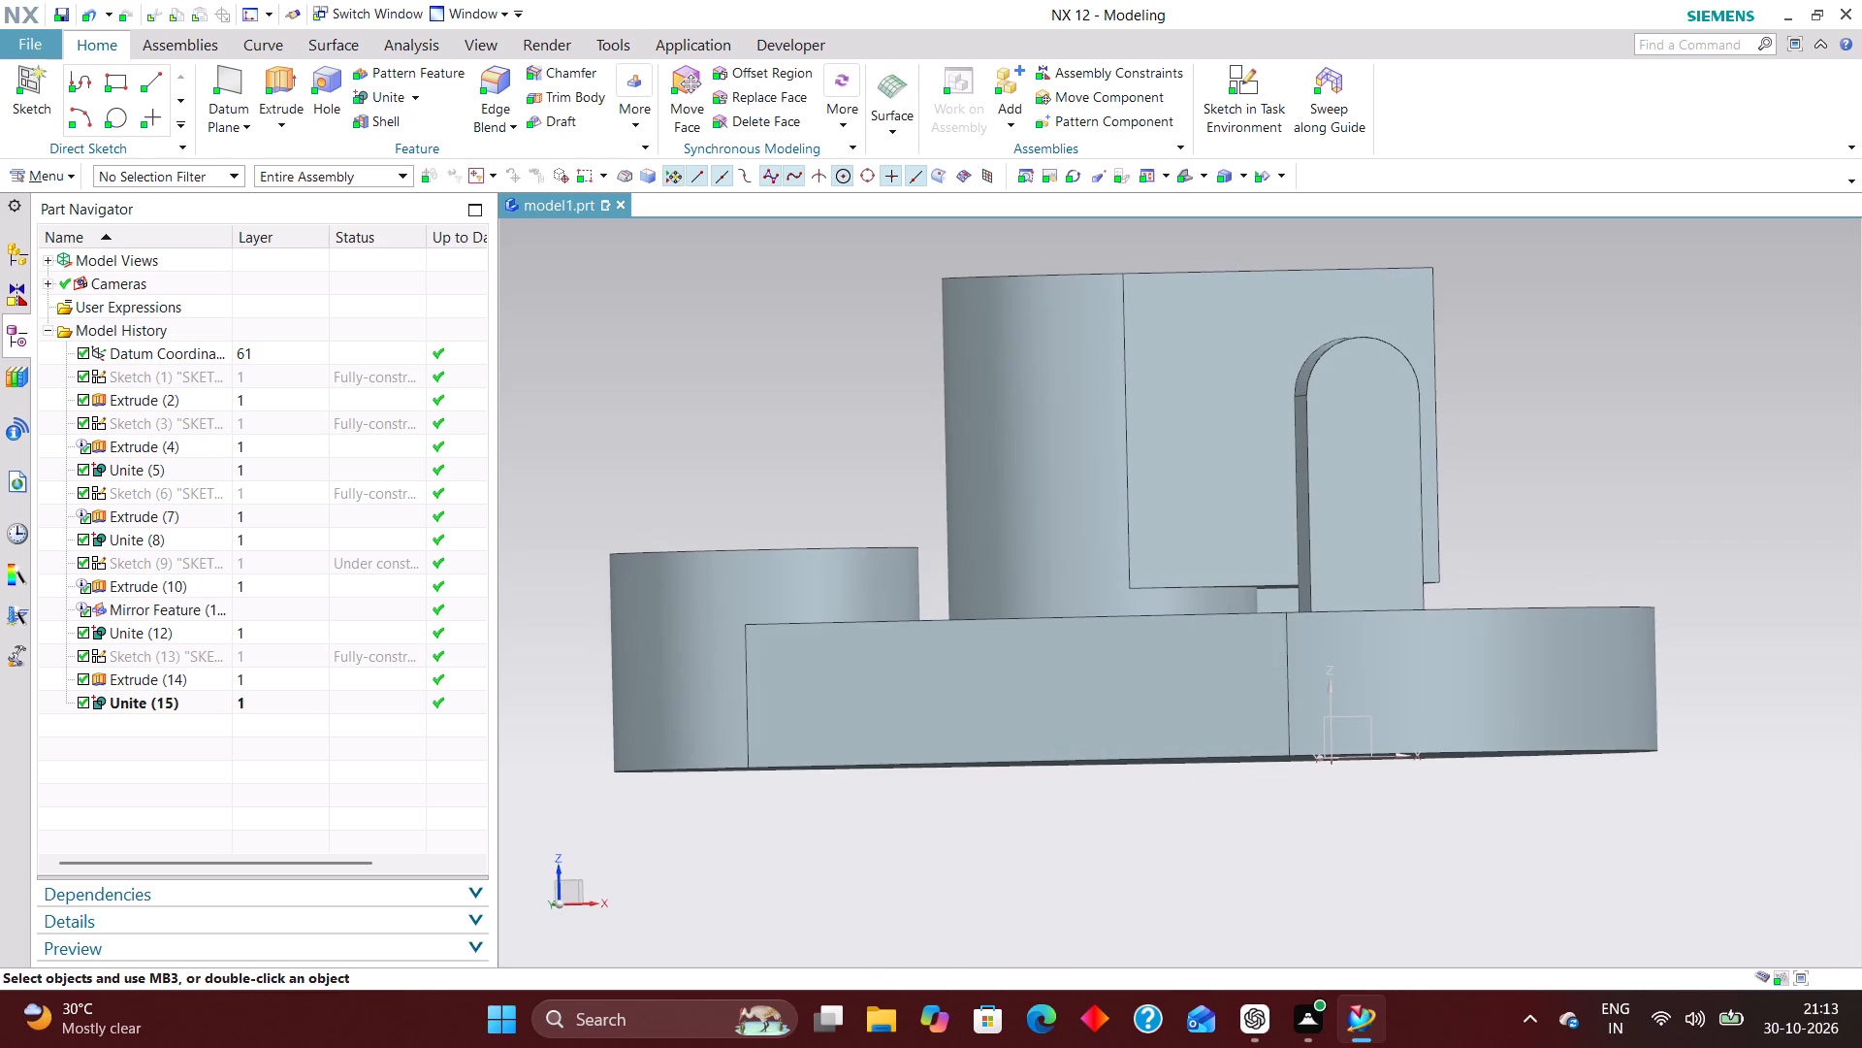
right_click_drag(1724, 555, 1460, 557)
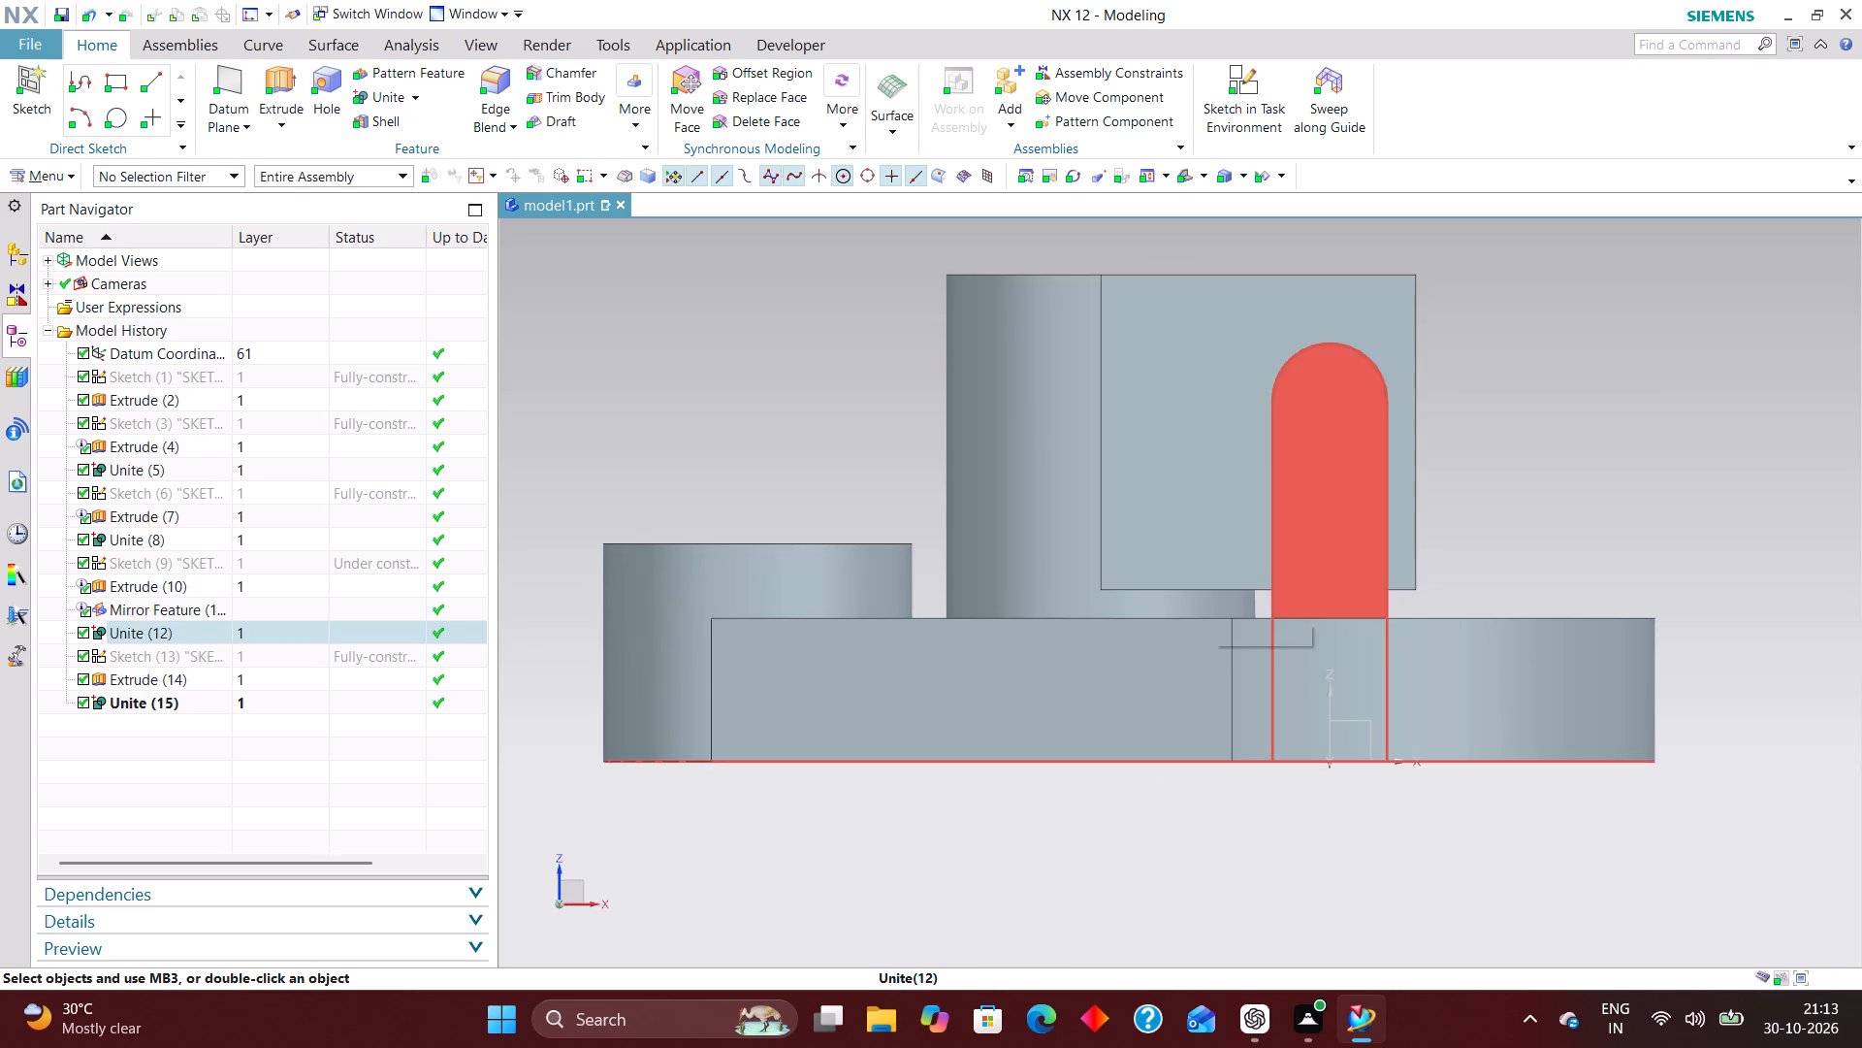
scroll(1270, 739, "down", 1)
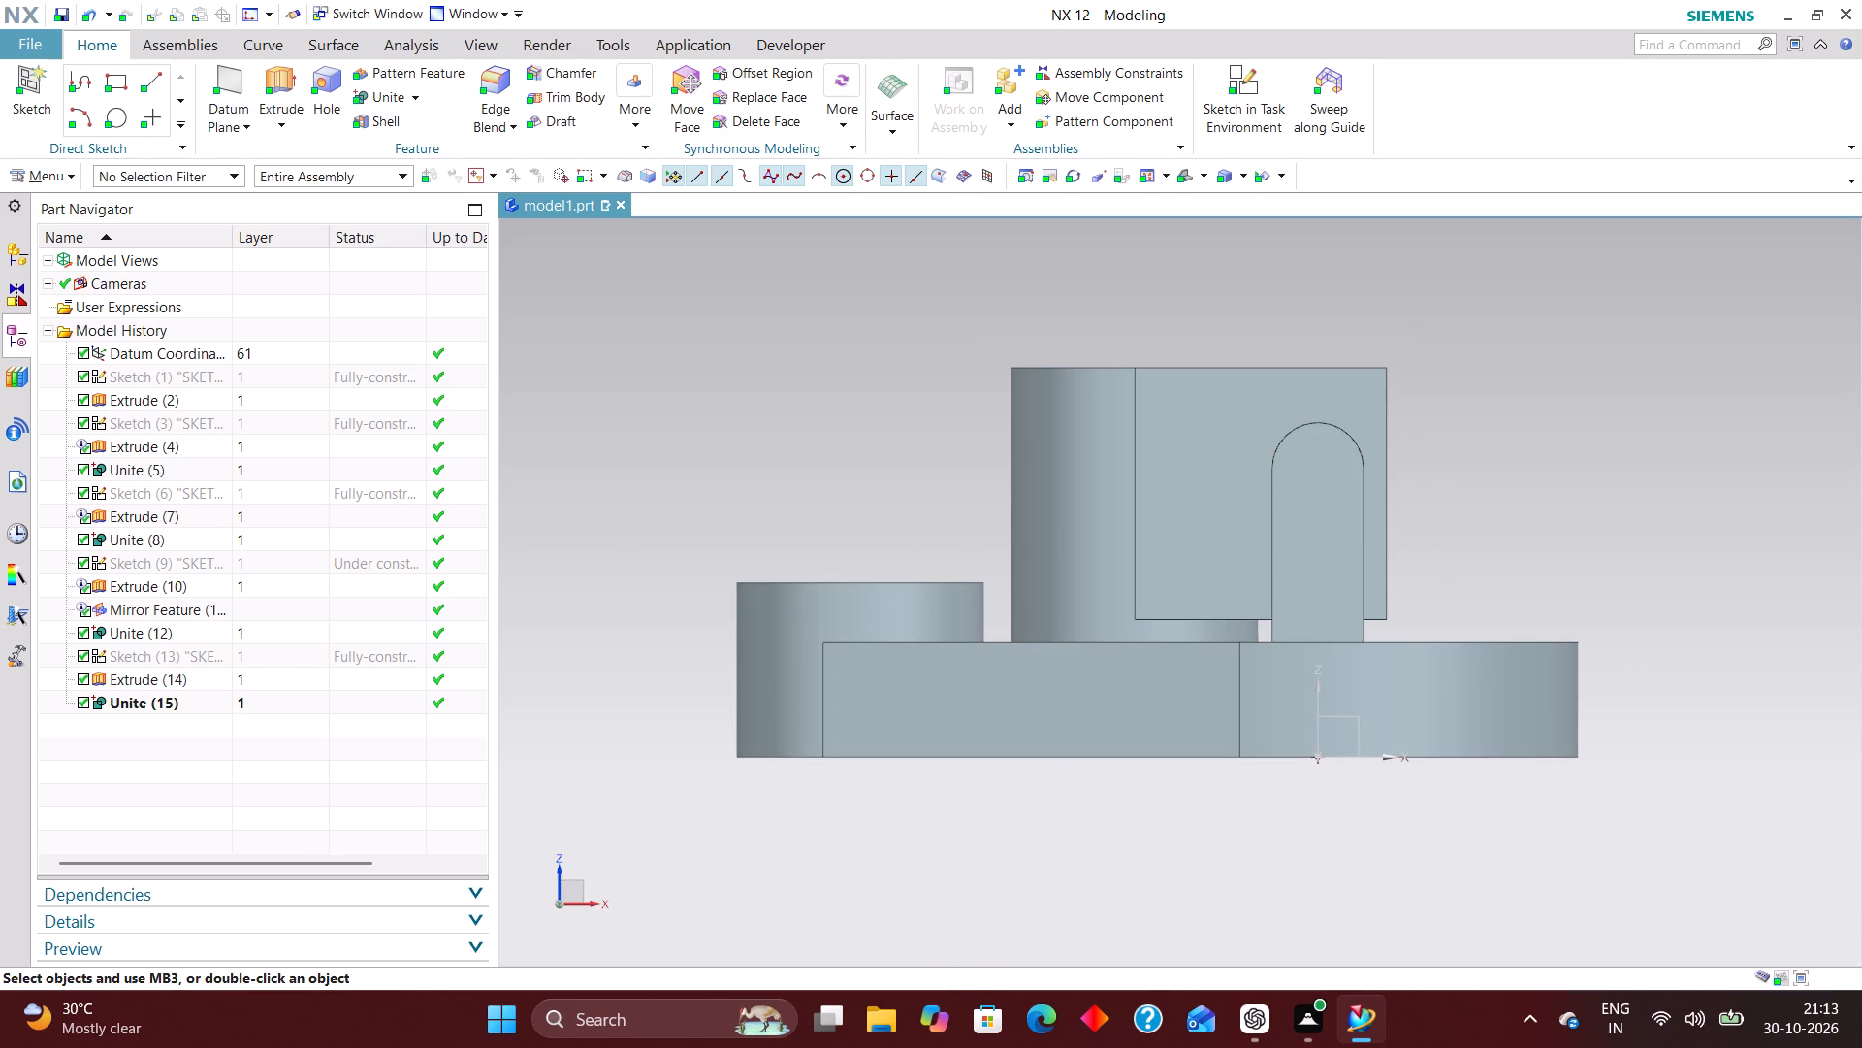
left_click(200, 492)
left_click(182, 519)
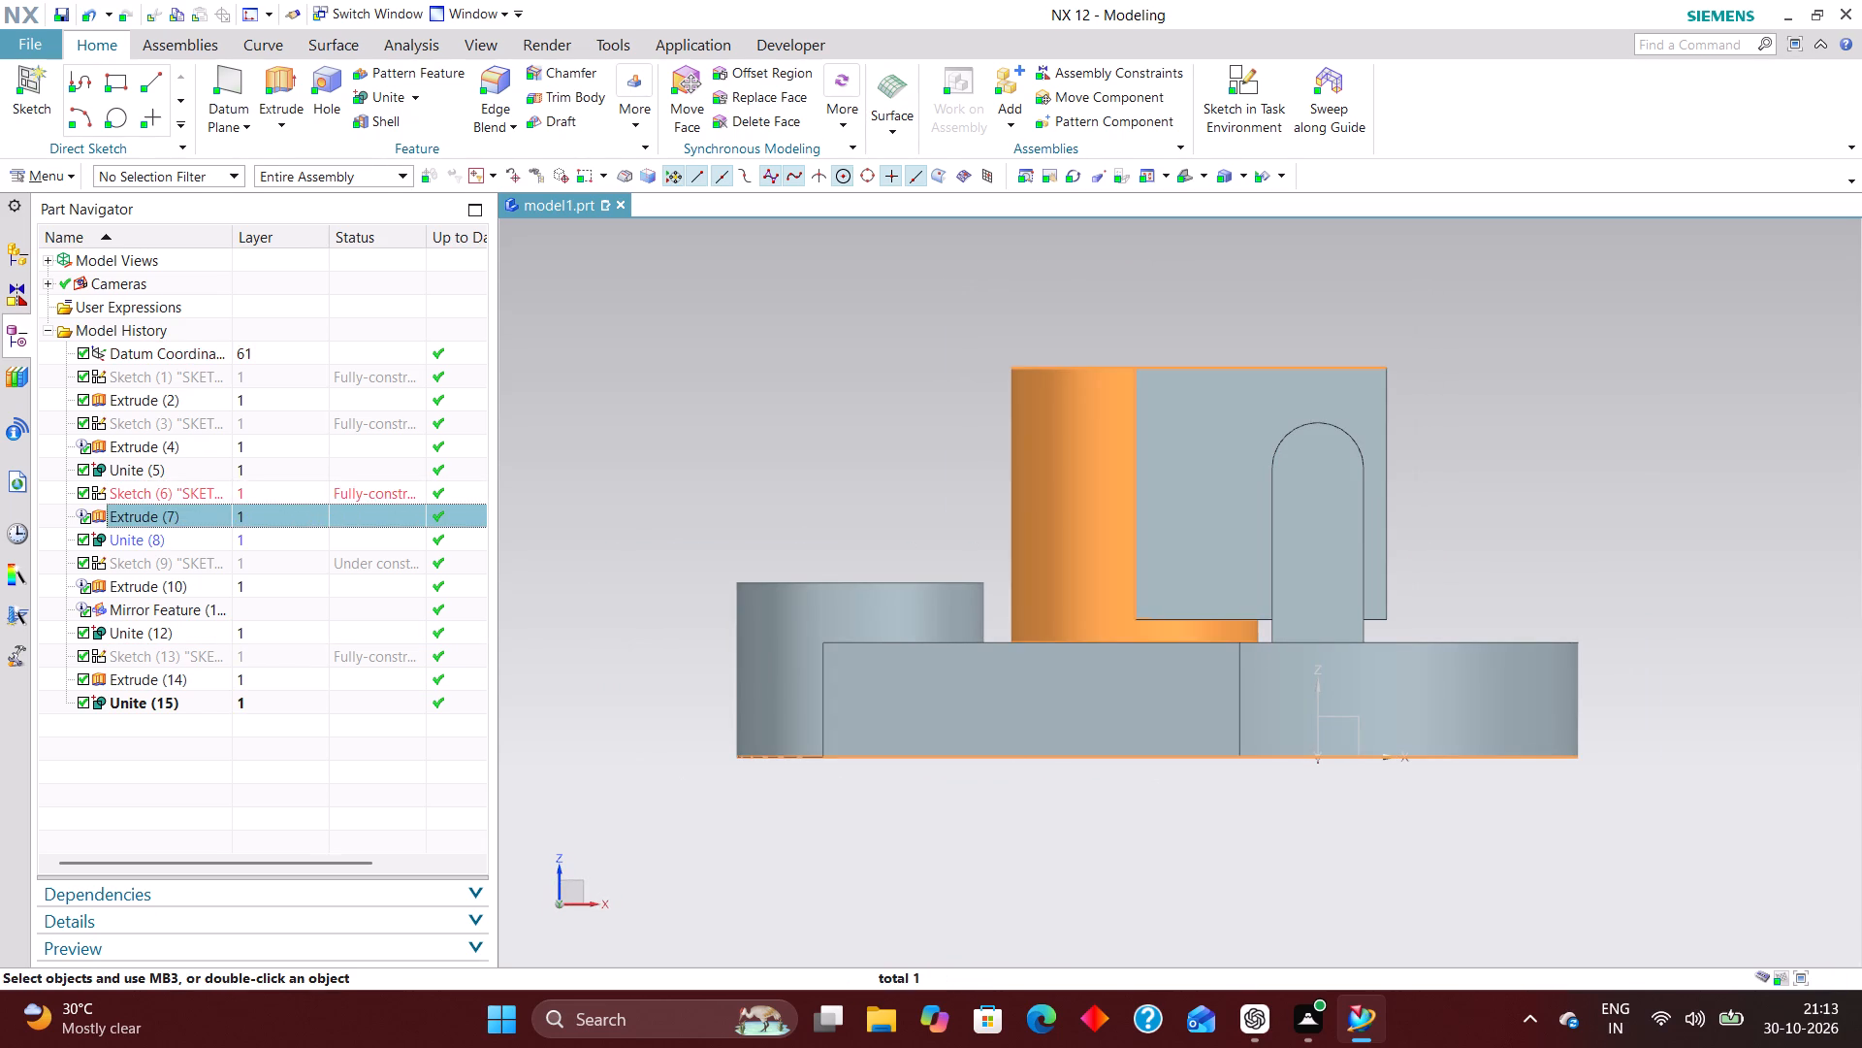
right_click(186, 516)
left_click(333, 99)
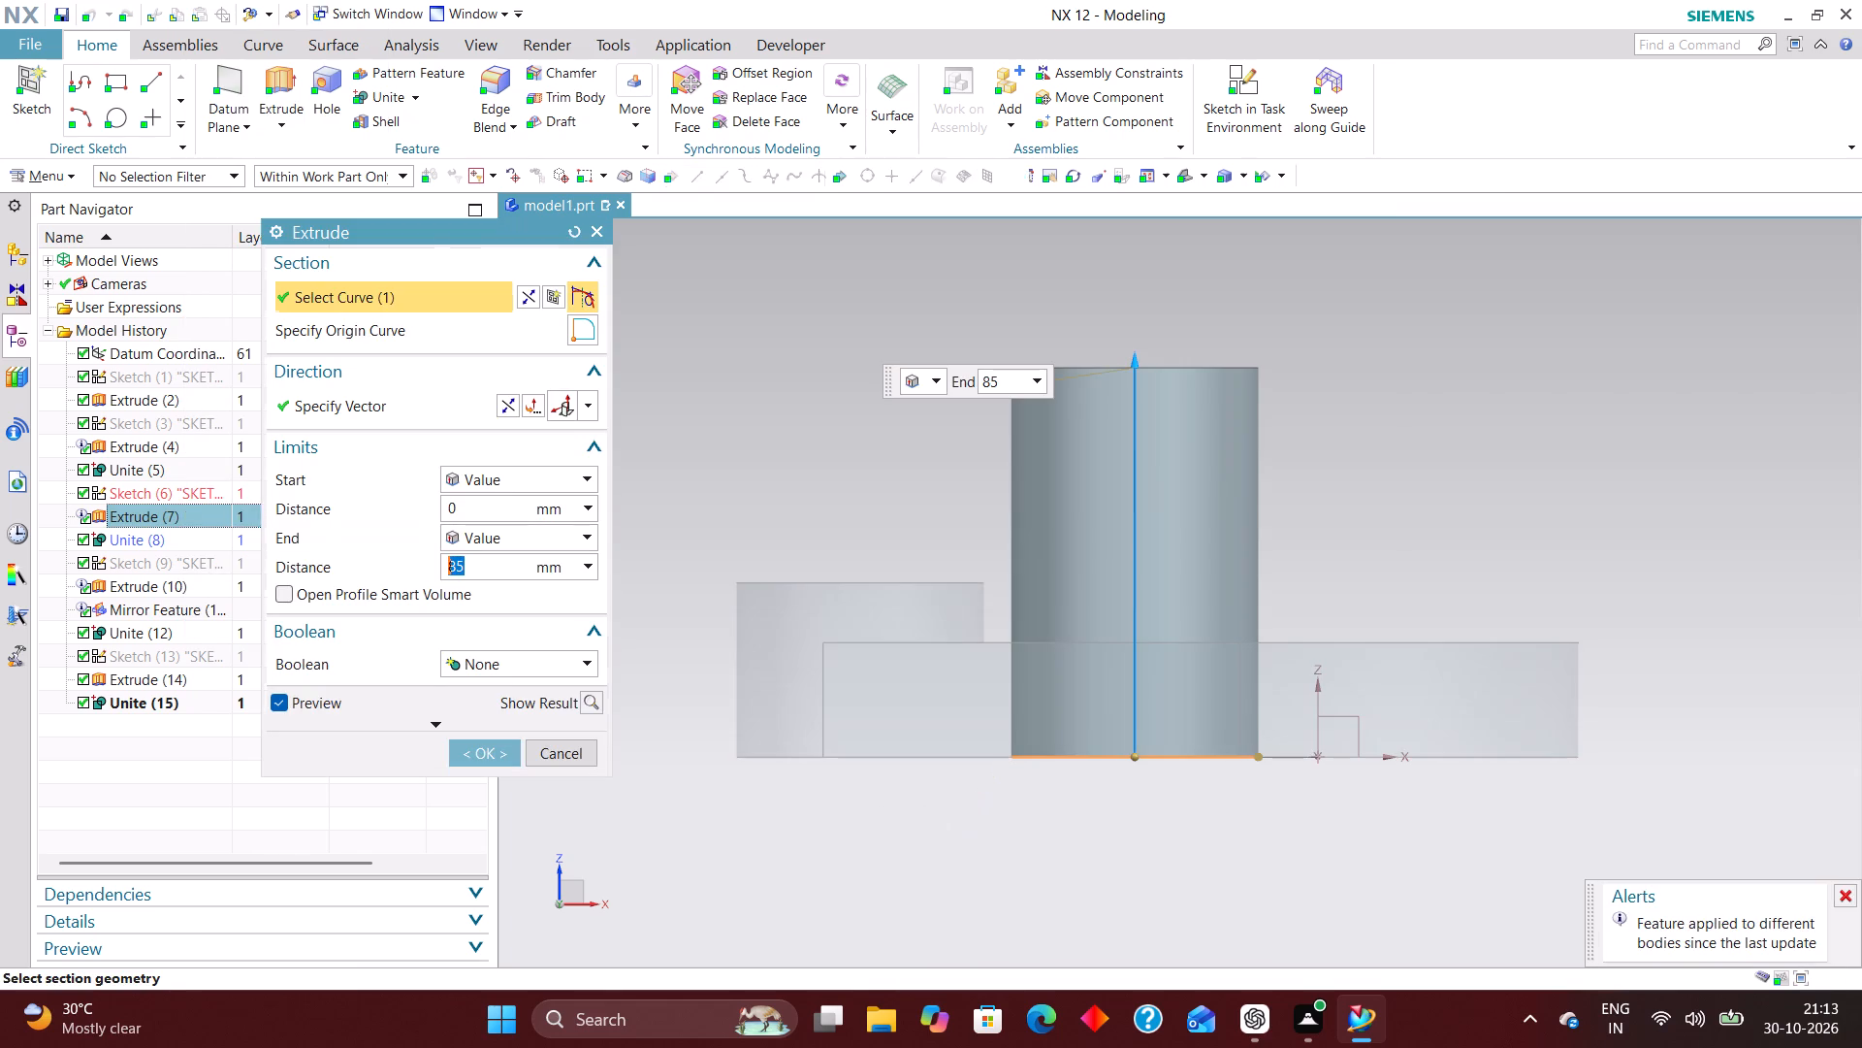
right_click_drag(1595, 553, 1197, 583)
left_click_drag(472, 509, 371, 510)
type("30")
key("Return")
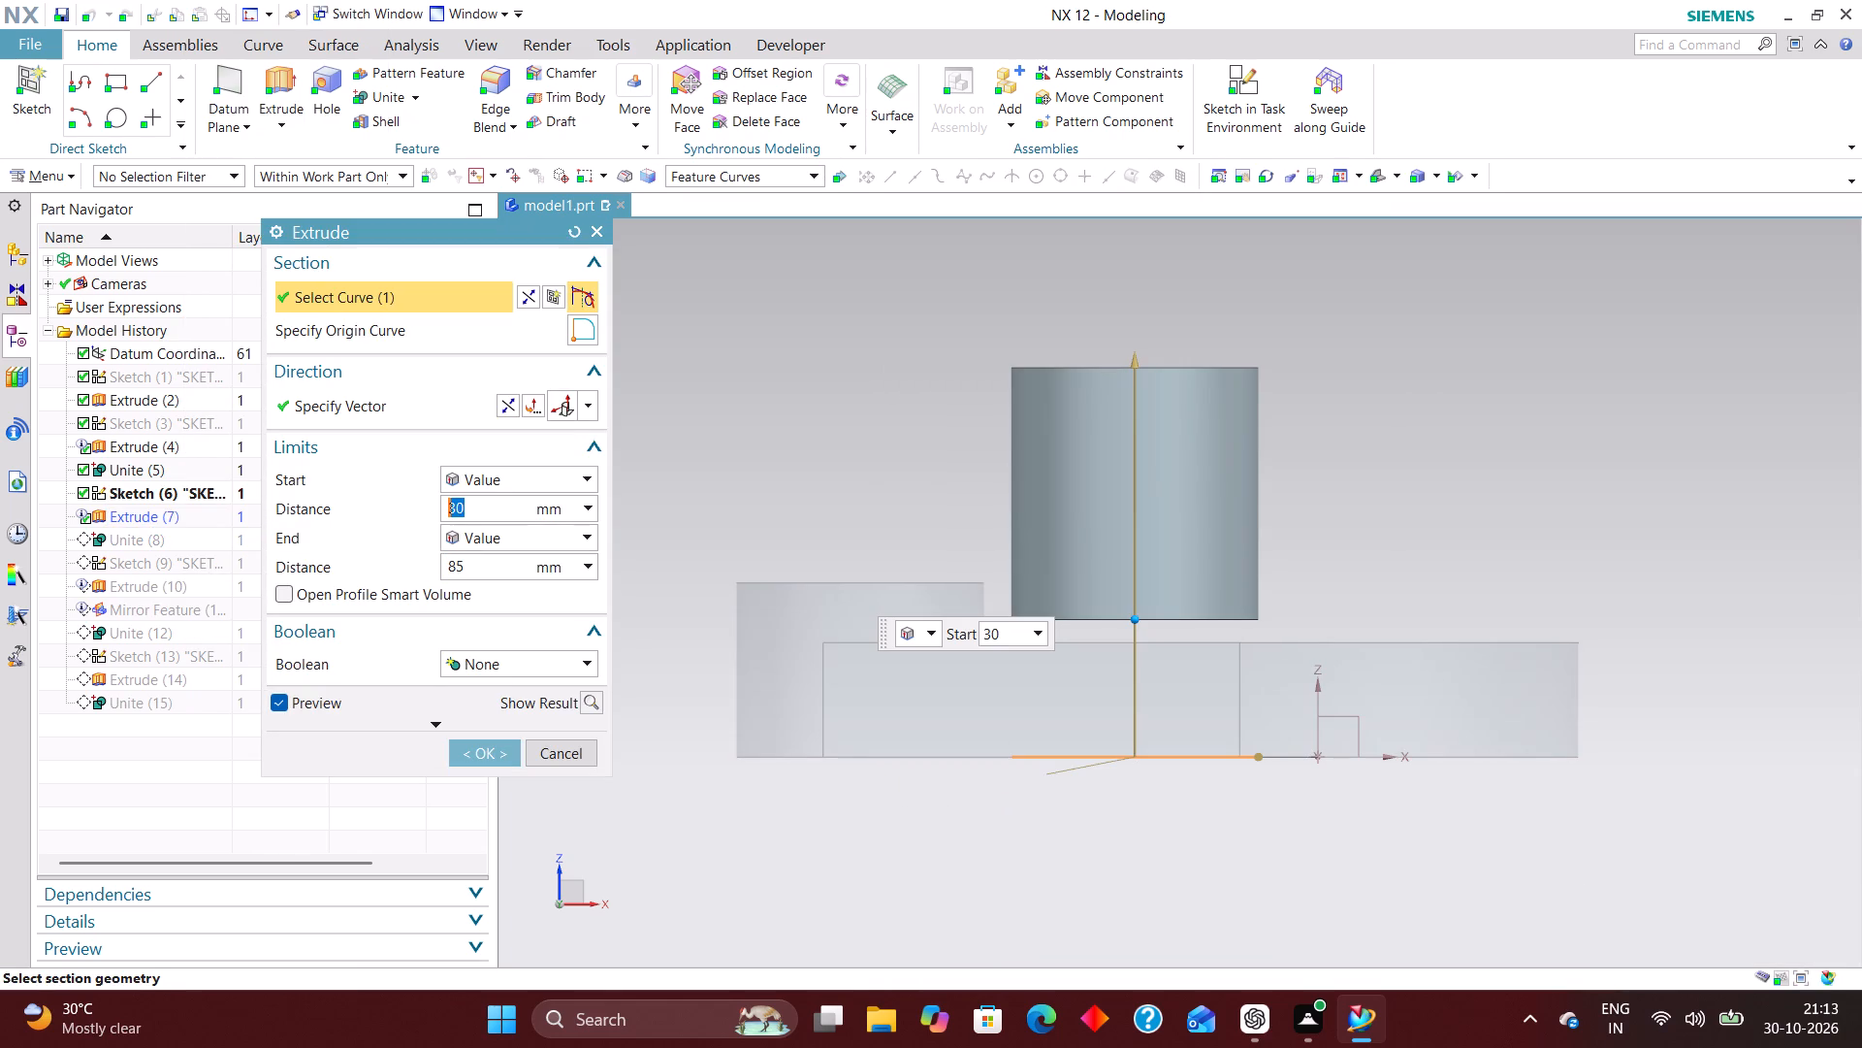
middle_click_drag(1207, 768, 1207, 770)
middle_click_drag(1207, 770, 1192, 791)
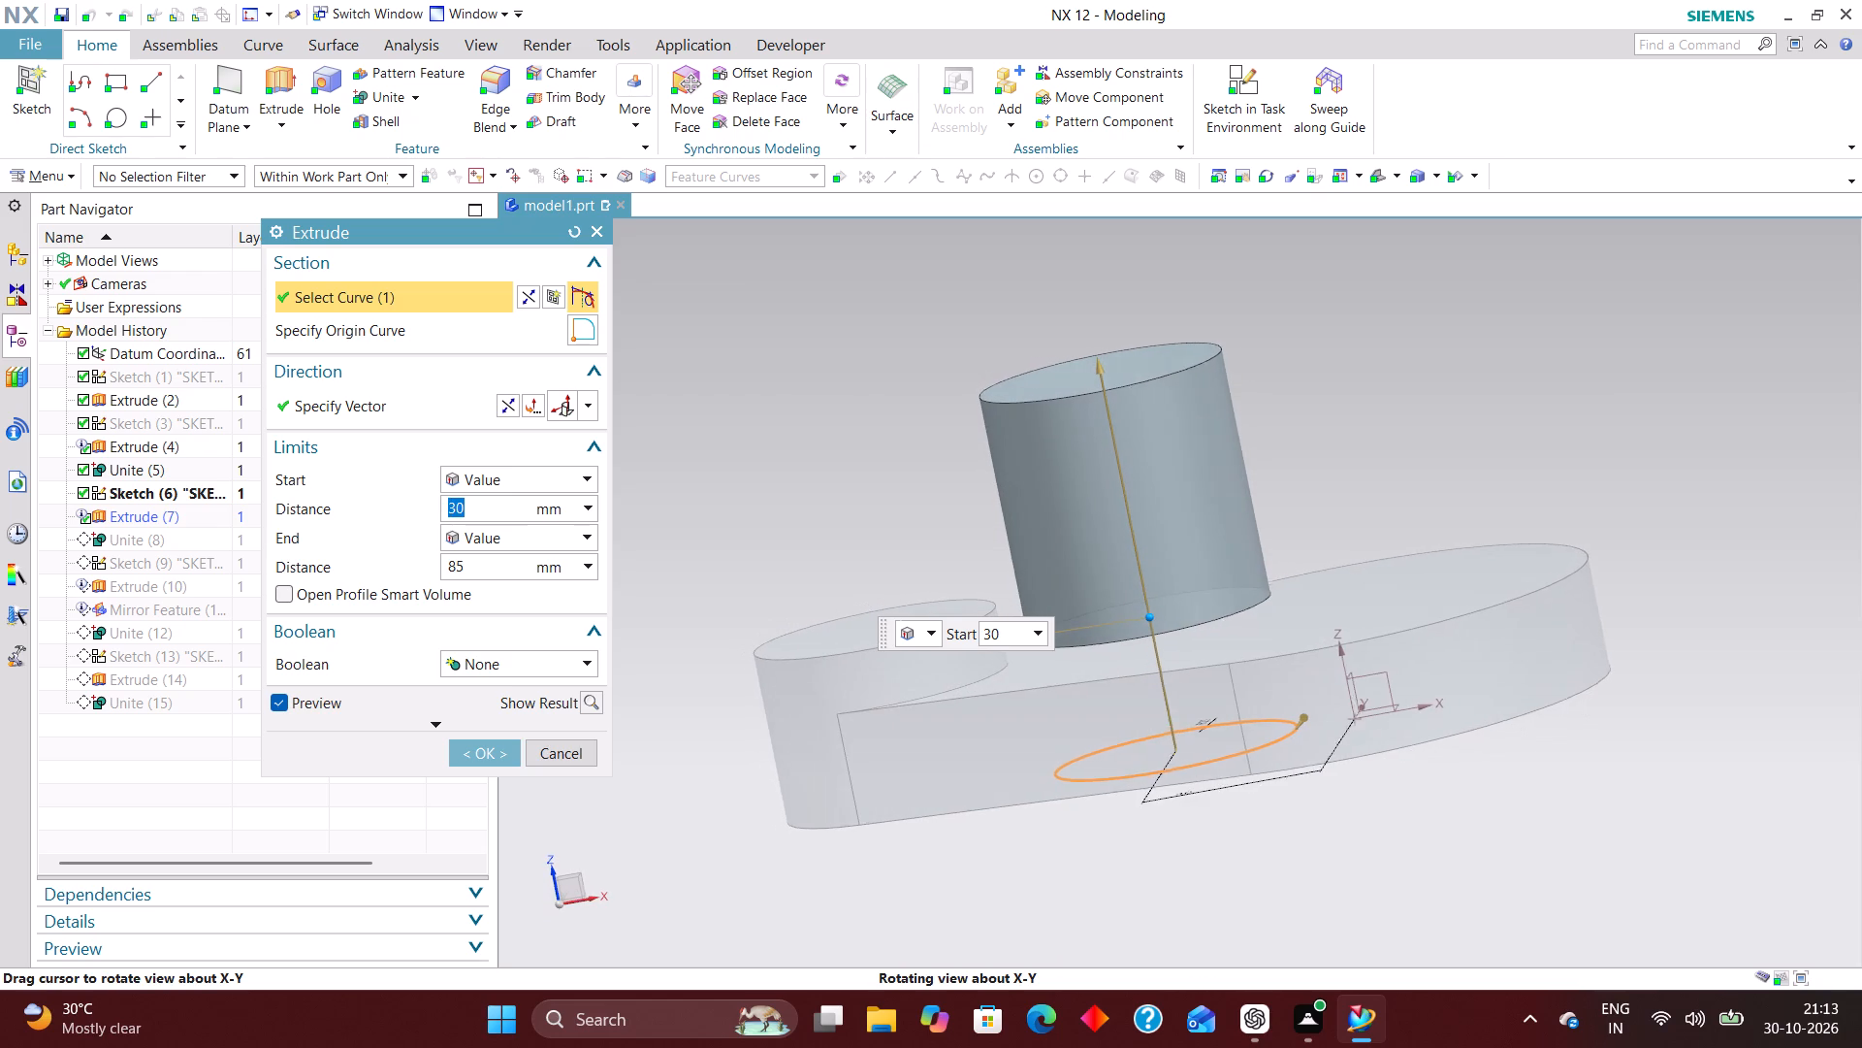
middle_click_drag(1192, 791, 1191, 791)
left_click(496, 745)
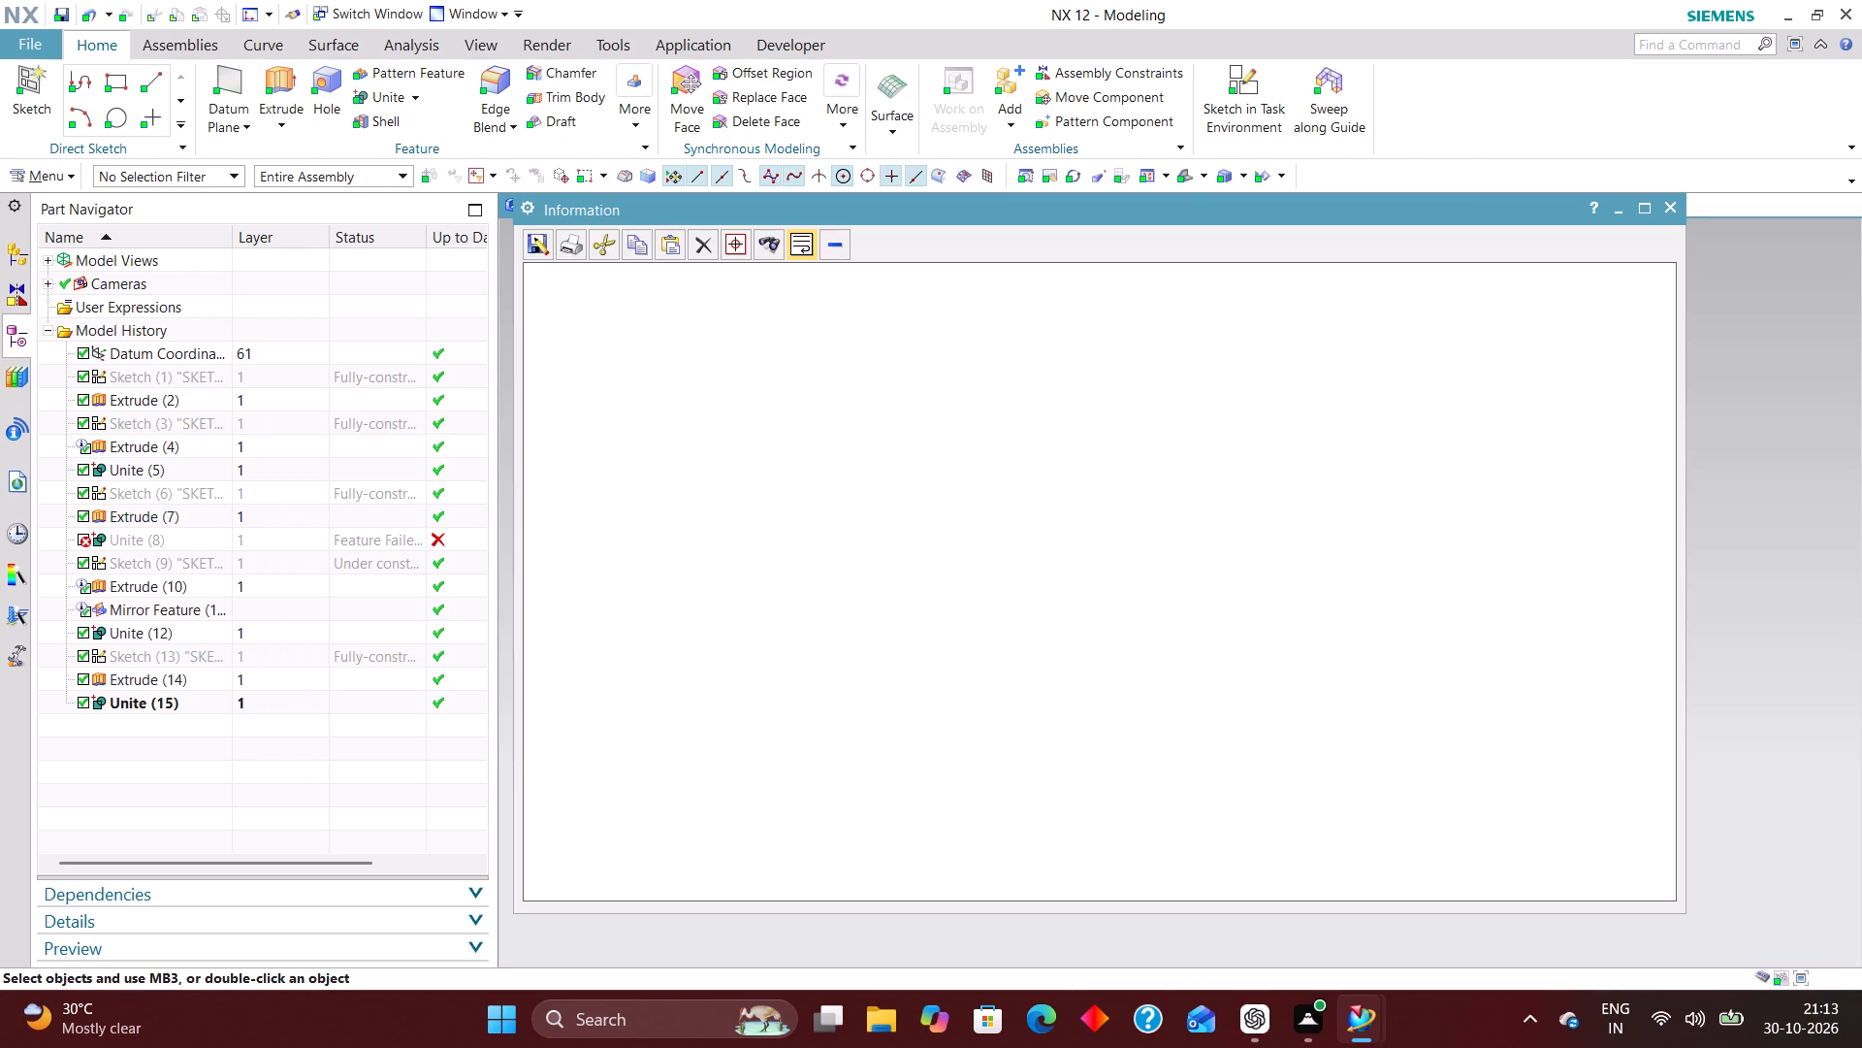
left_click(1663, 205)
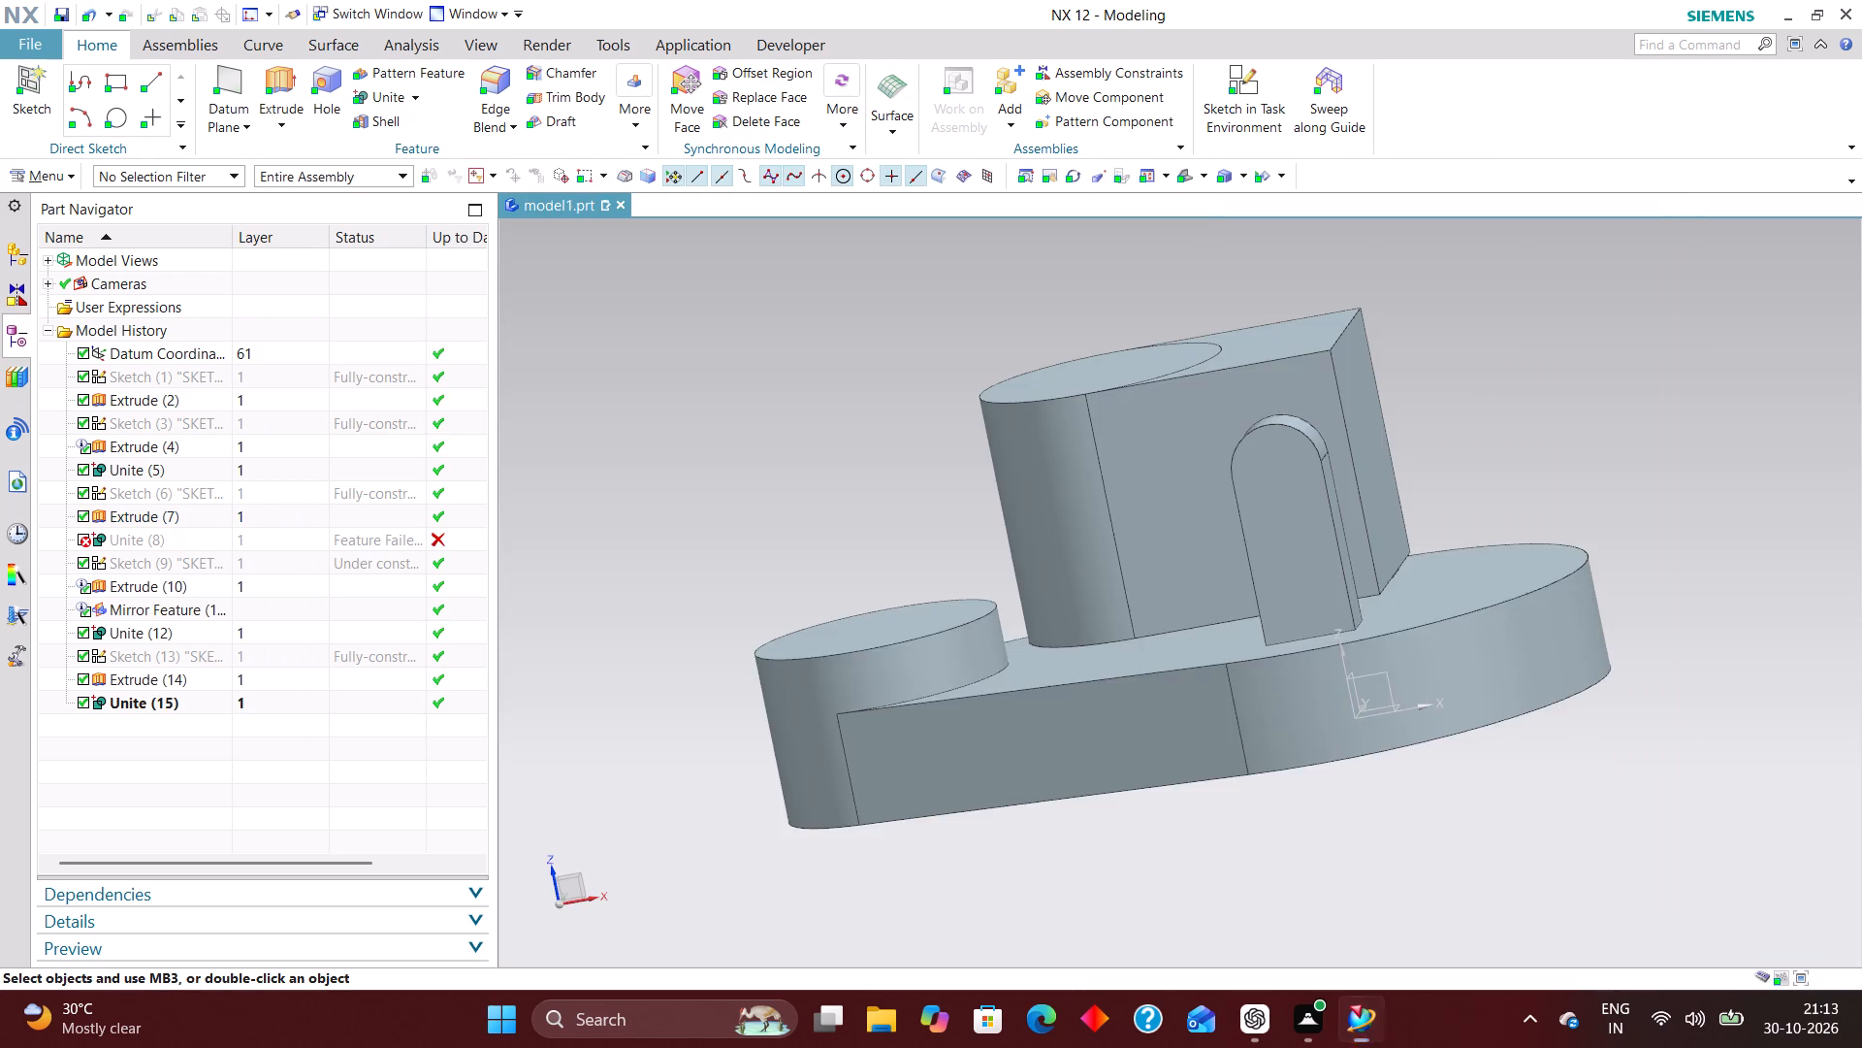
Examine the gap between the raised block and the base plate from angled views and check Unite (8)'s status.
middle_click_drag(1547, 543, 1535, 549)
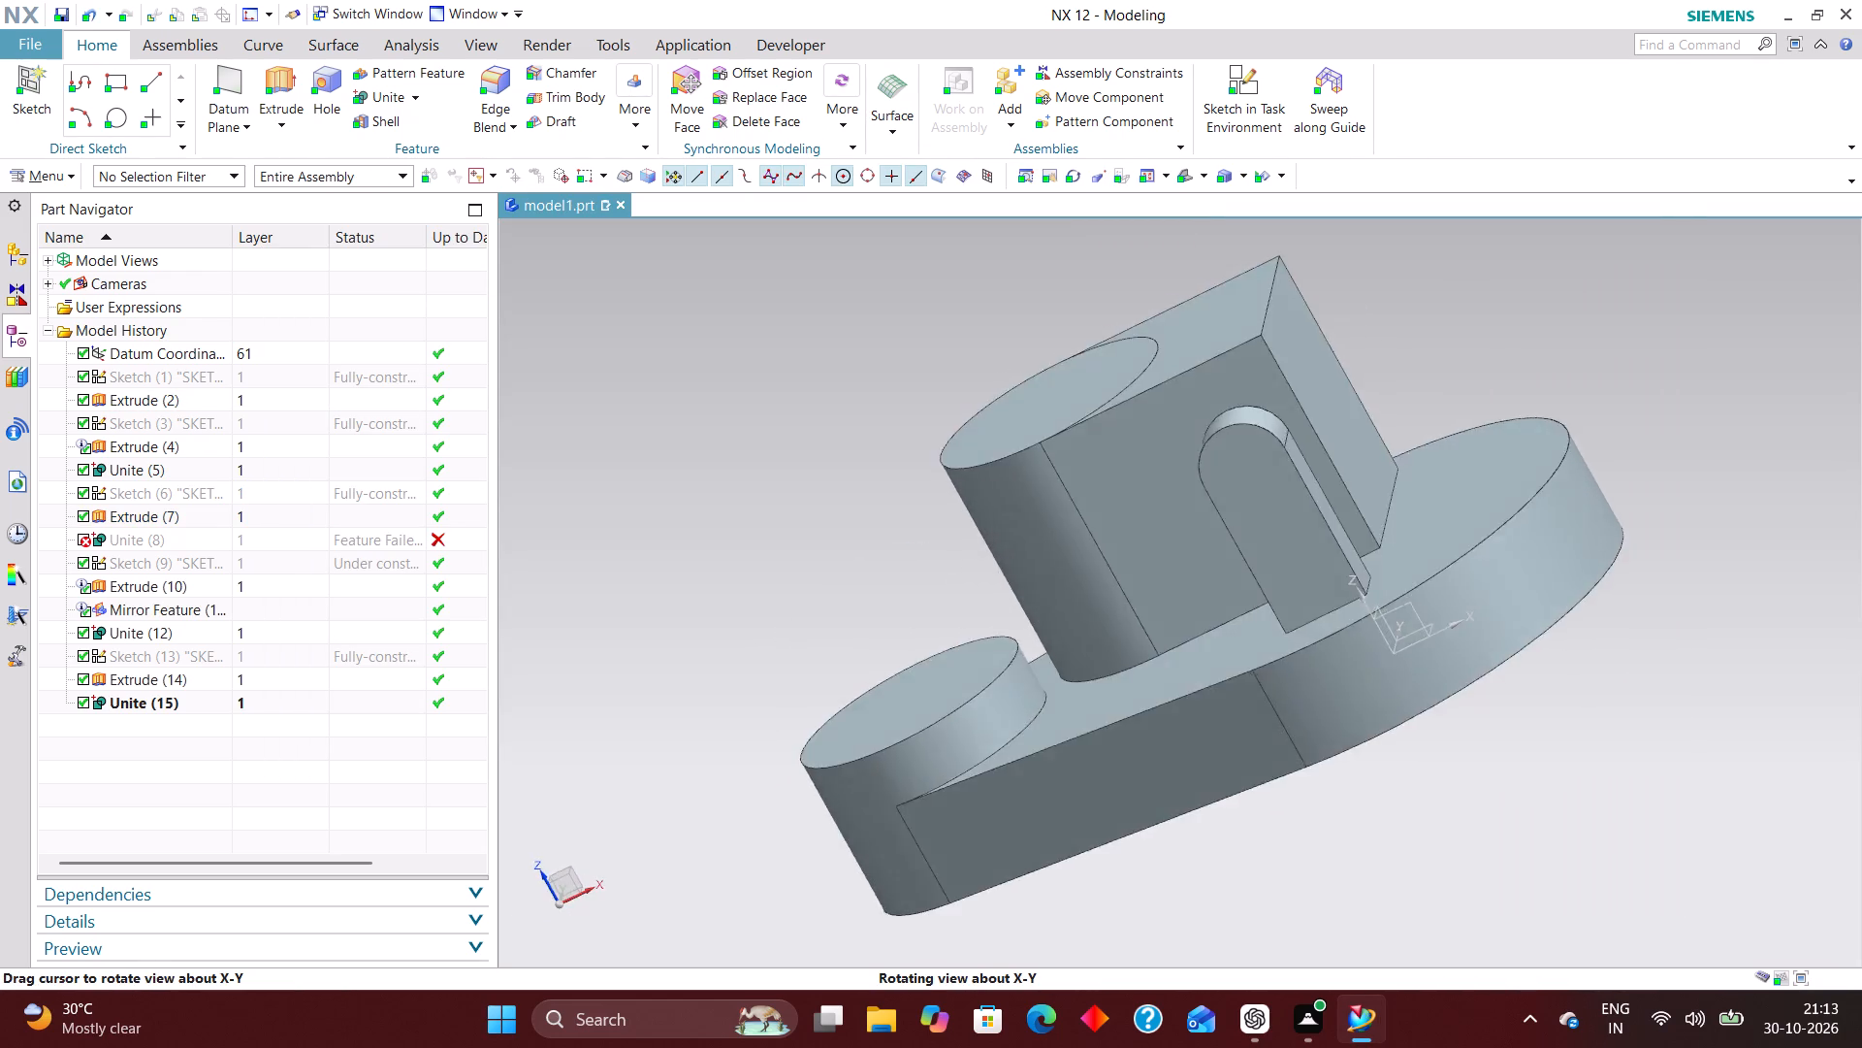
middle_click_drag(1535, 549, 1548, 554)
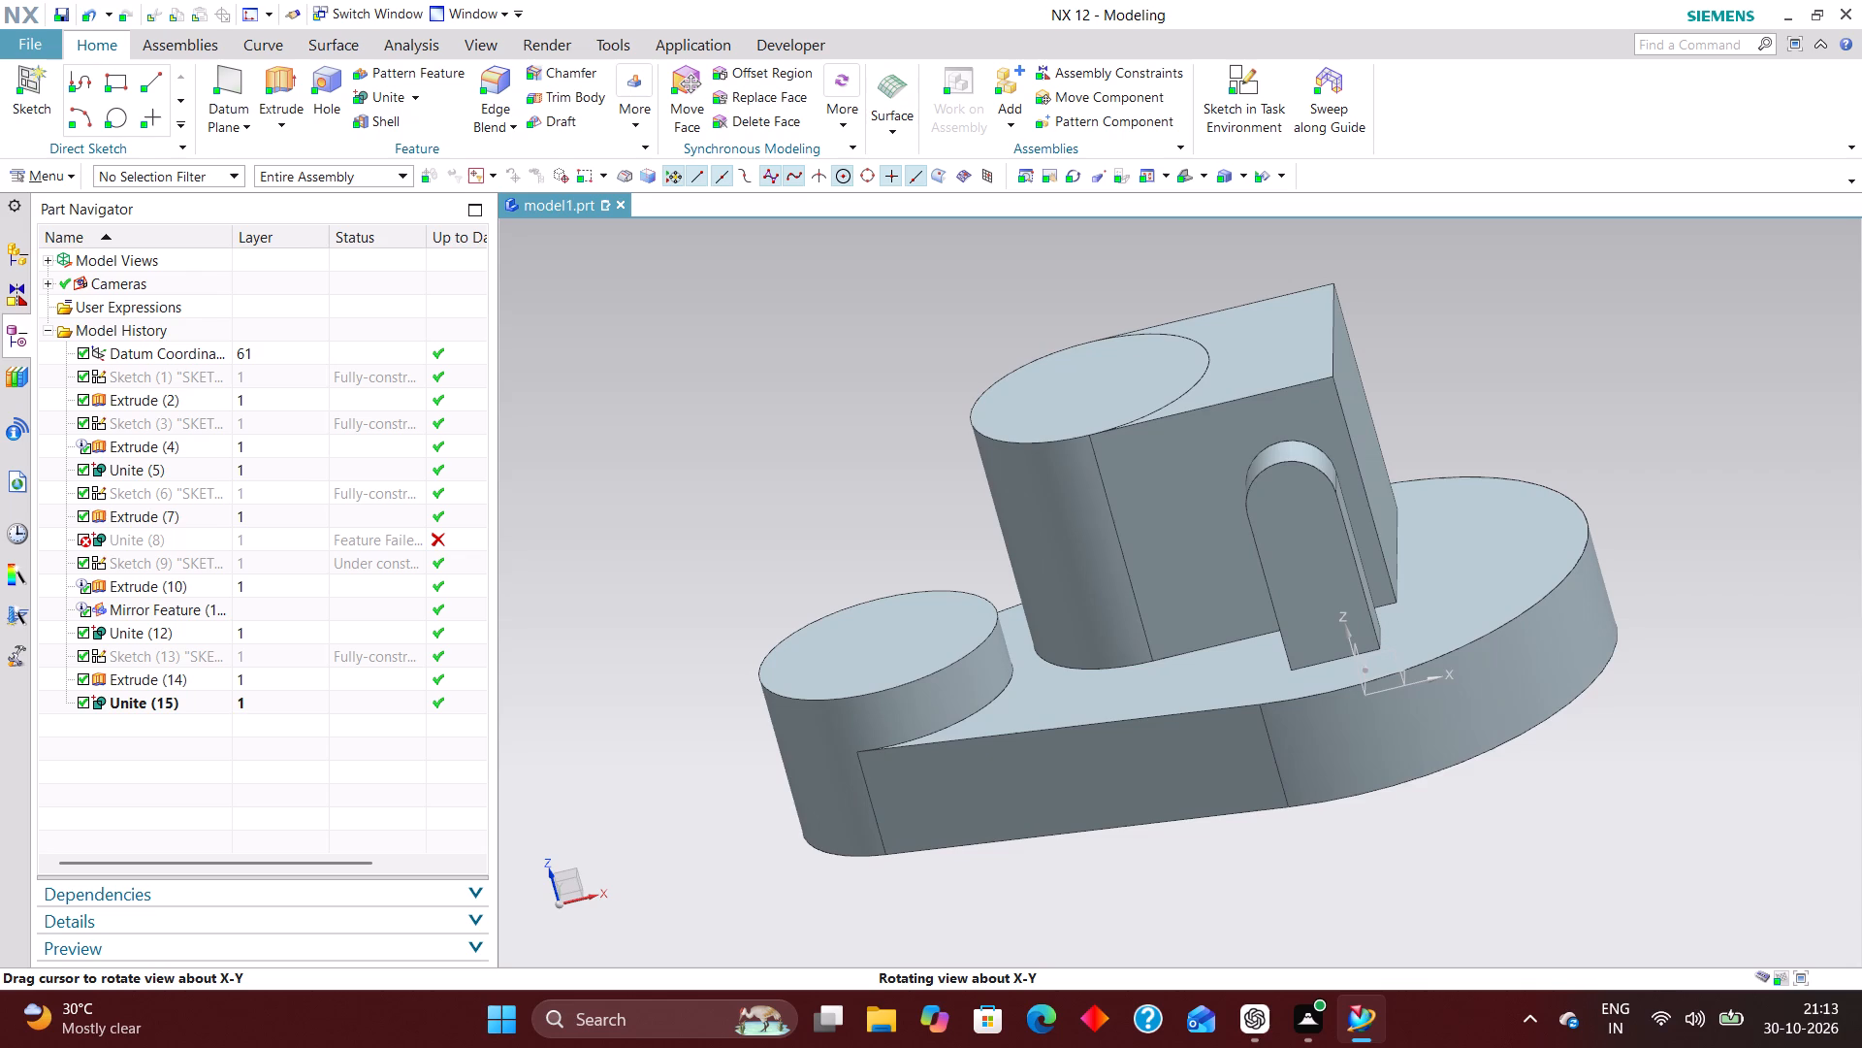
middle_click_drag(1548, 554, 1562, 568)
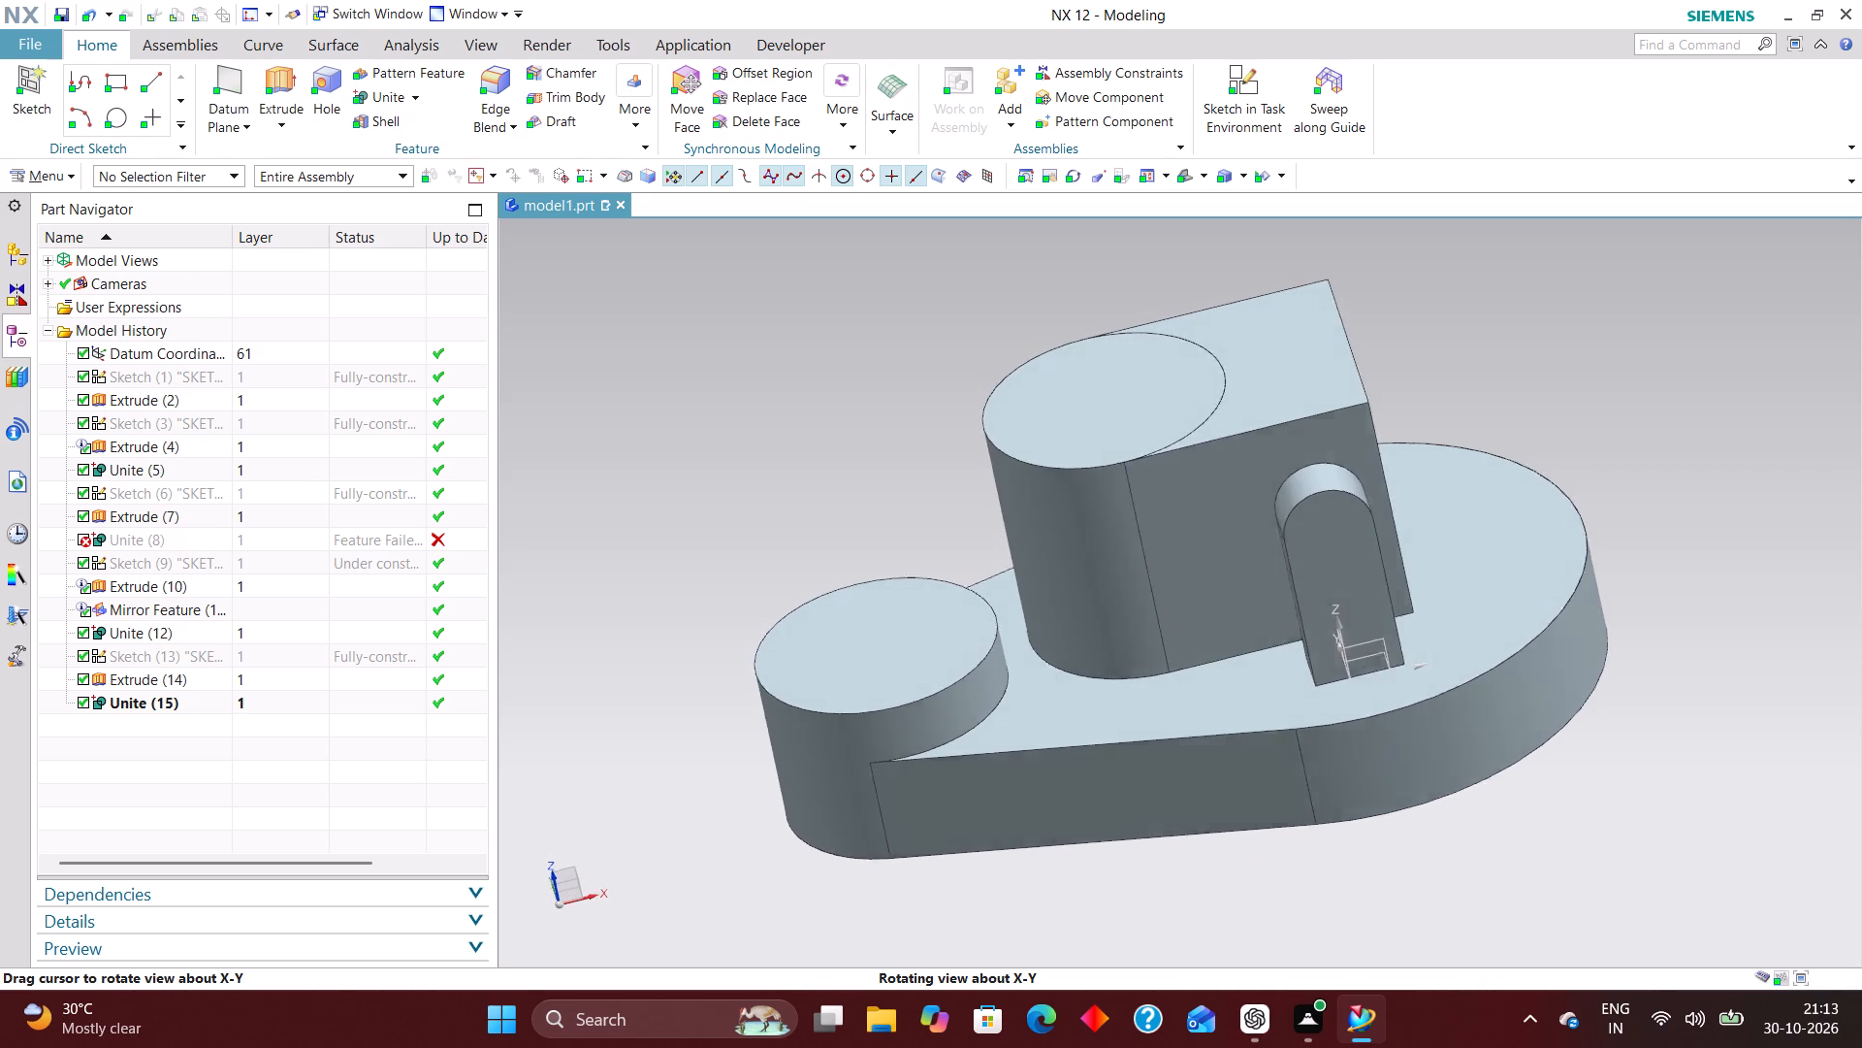
middle_click_drag(1562, 568, 1557, 572)
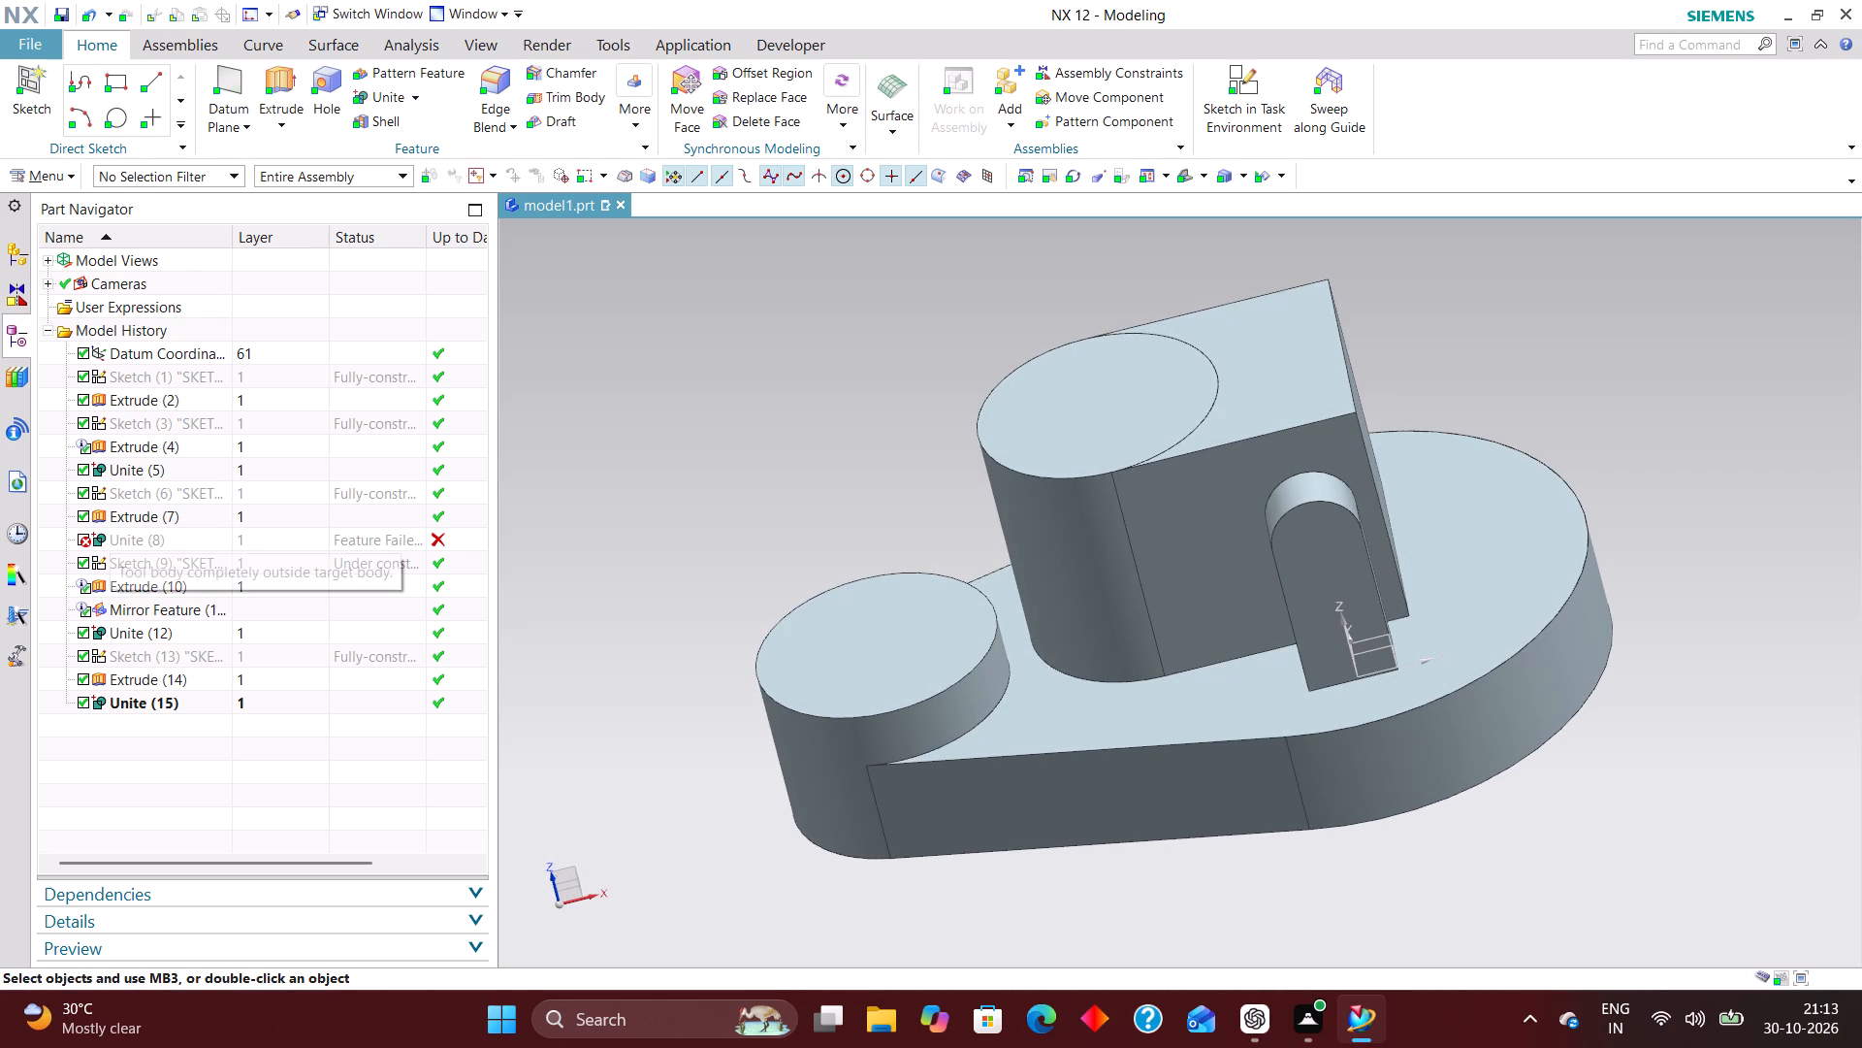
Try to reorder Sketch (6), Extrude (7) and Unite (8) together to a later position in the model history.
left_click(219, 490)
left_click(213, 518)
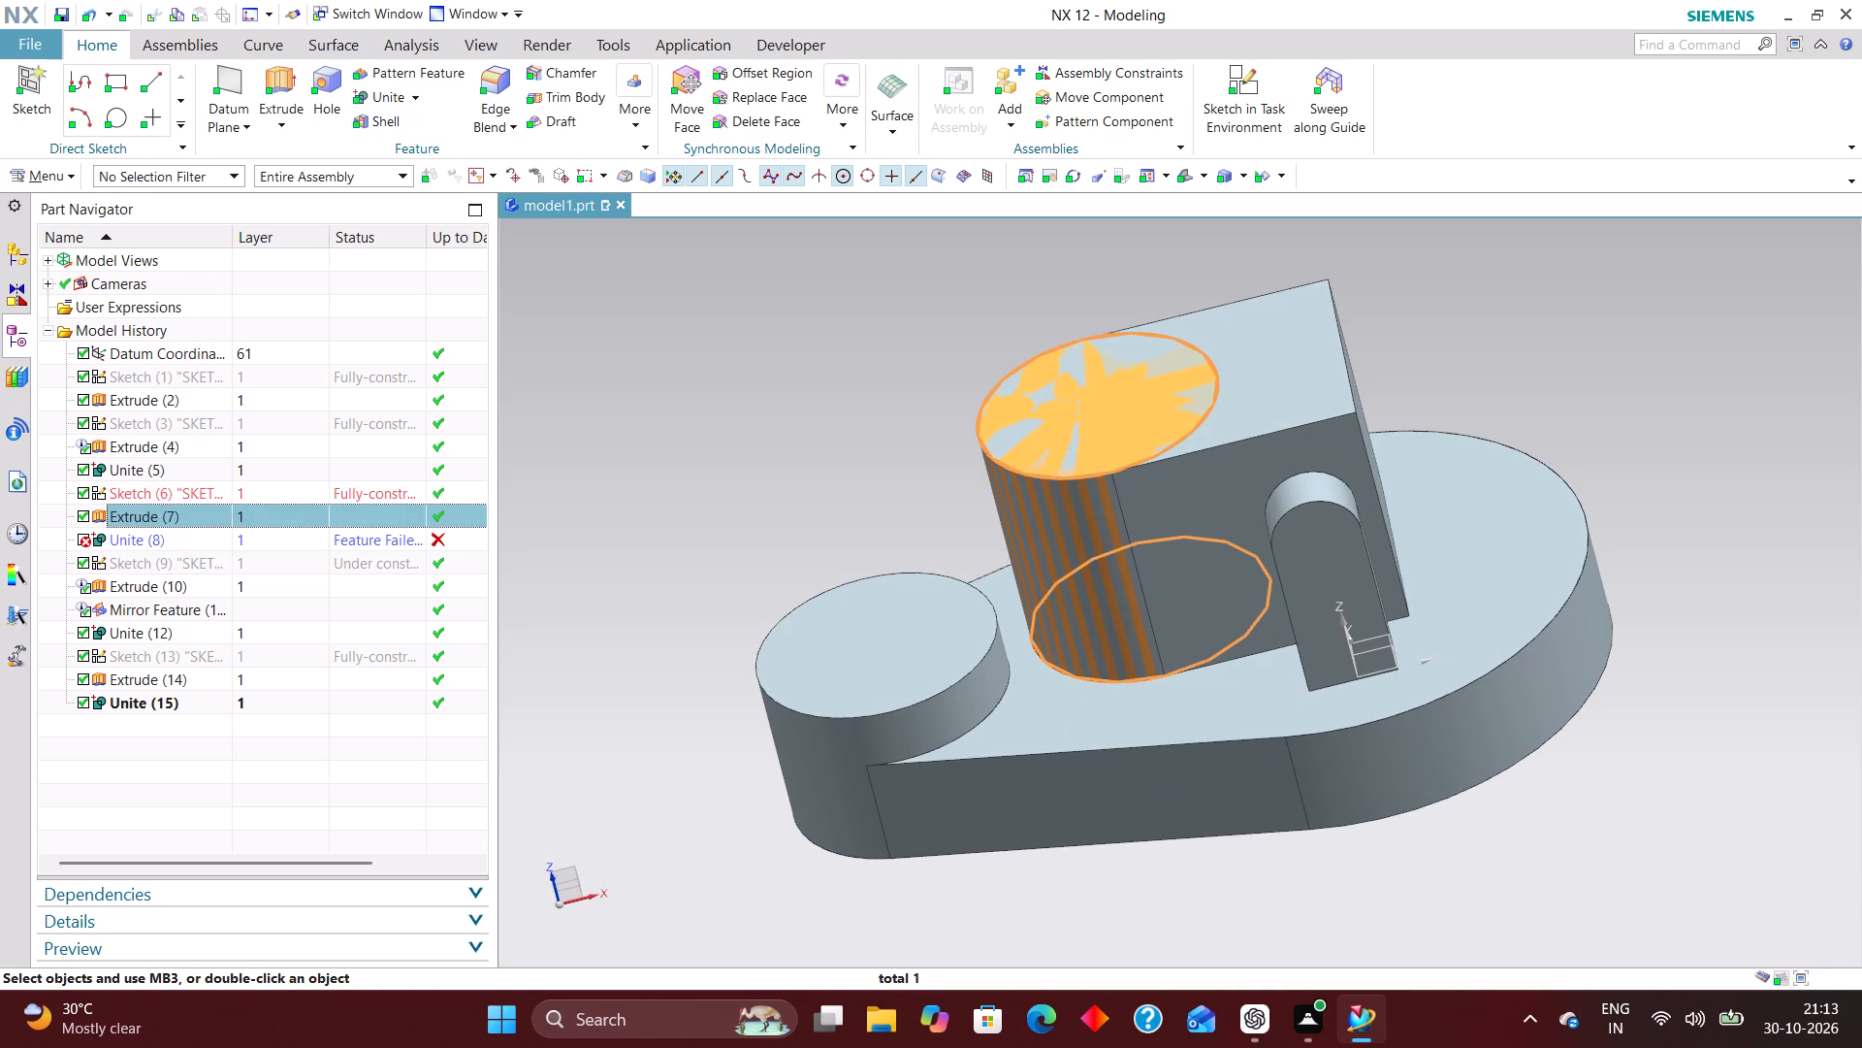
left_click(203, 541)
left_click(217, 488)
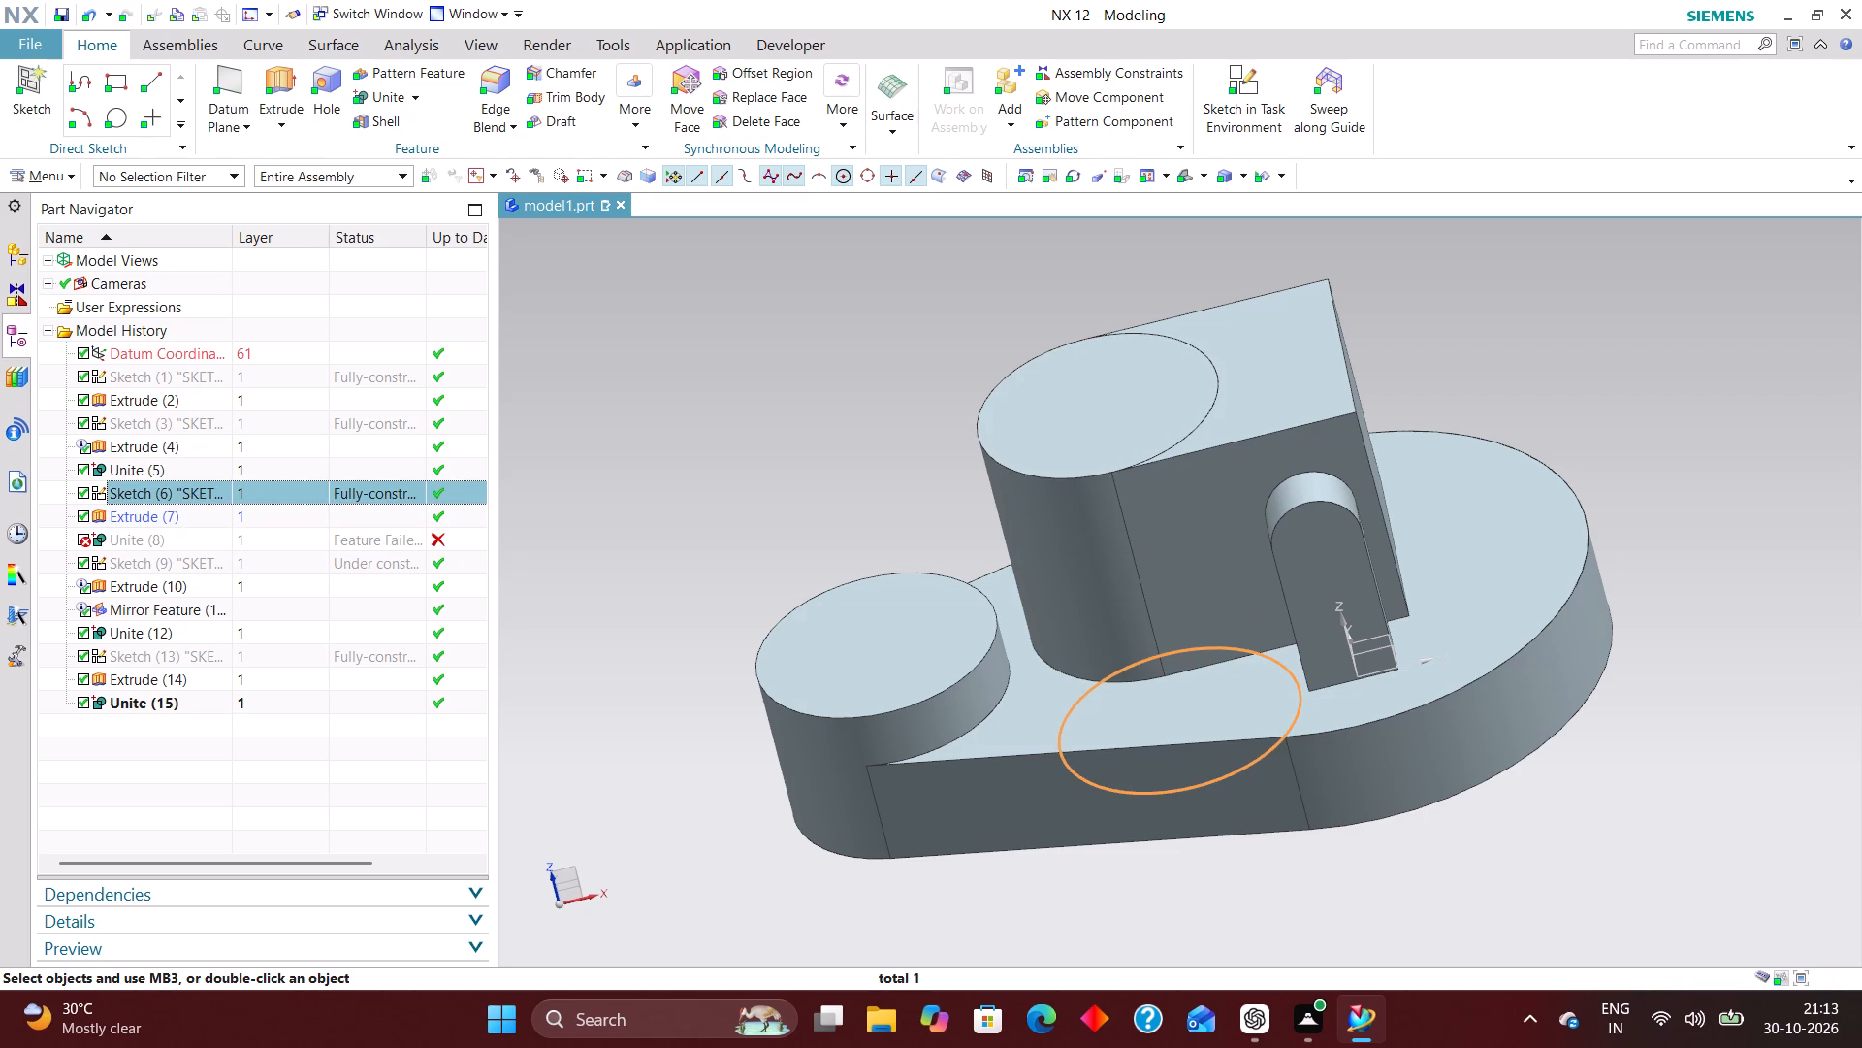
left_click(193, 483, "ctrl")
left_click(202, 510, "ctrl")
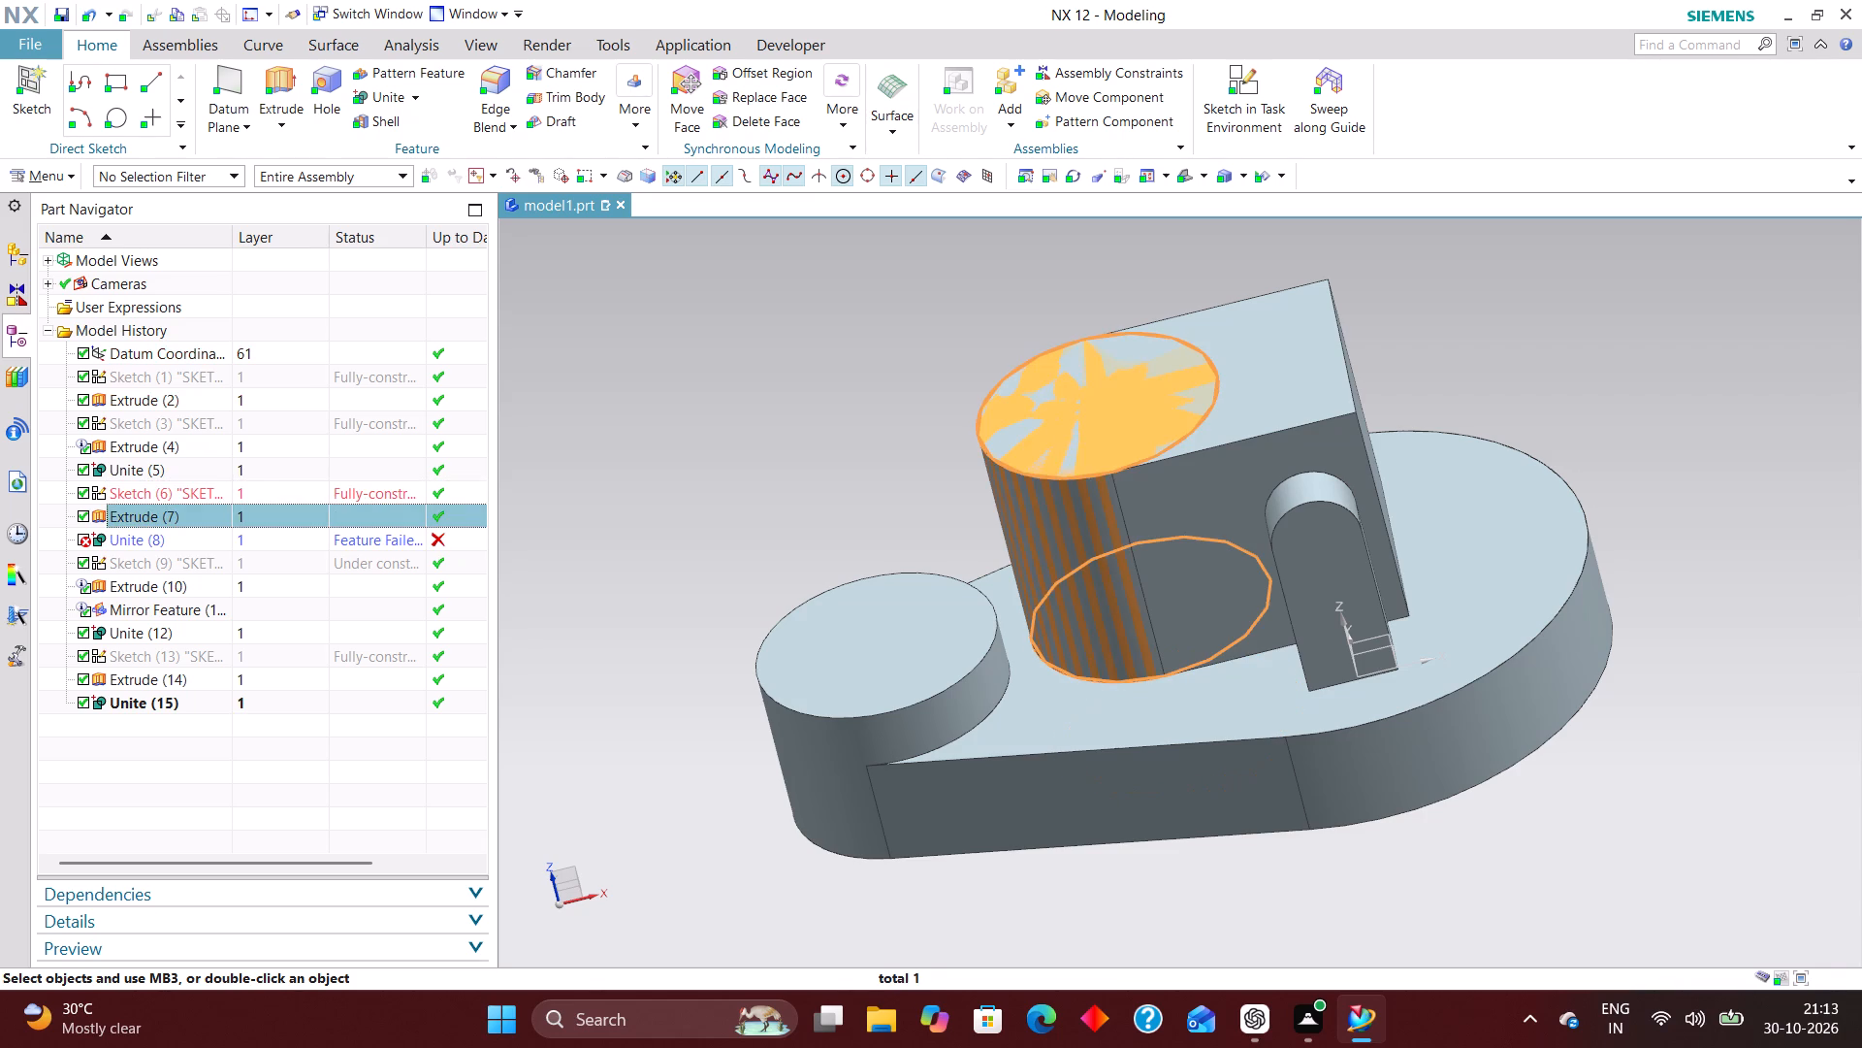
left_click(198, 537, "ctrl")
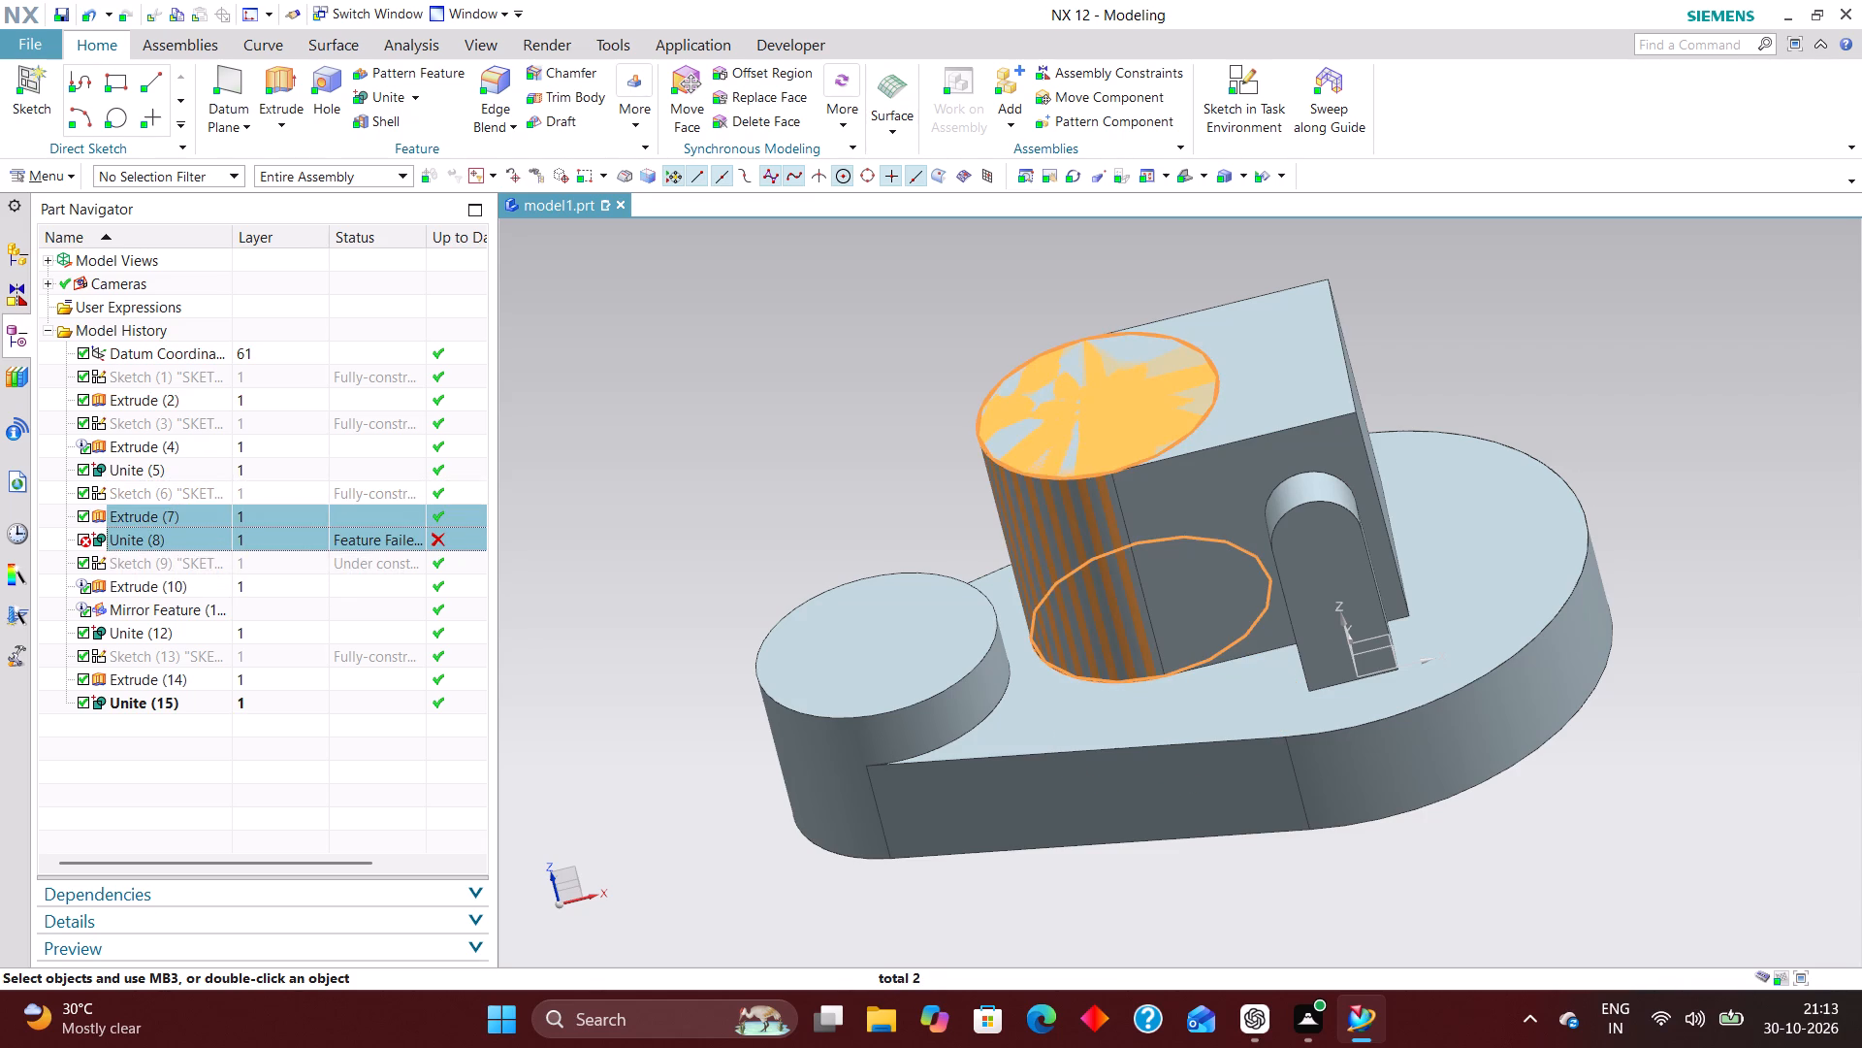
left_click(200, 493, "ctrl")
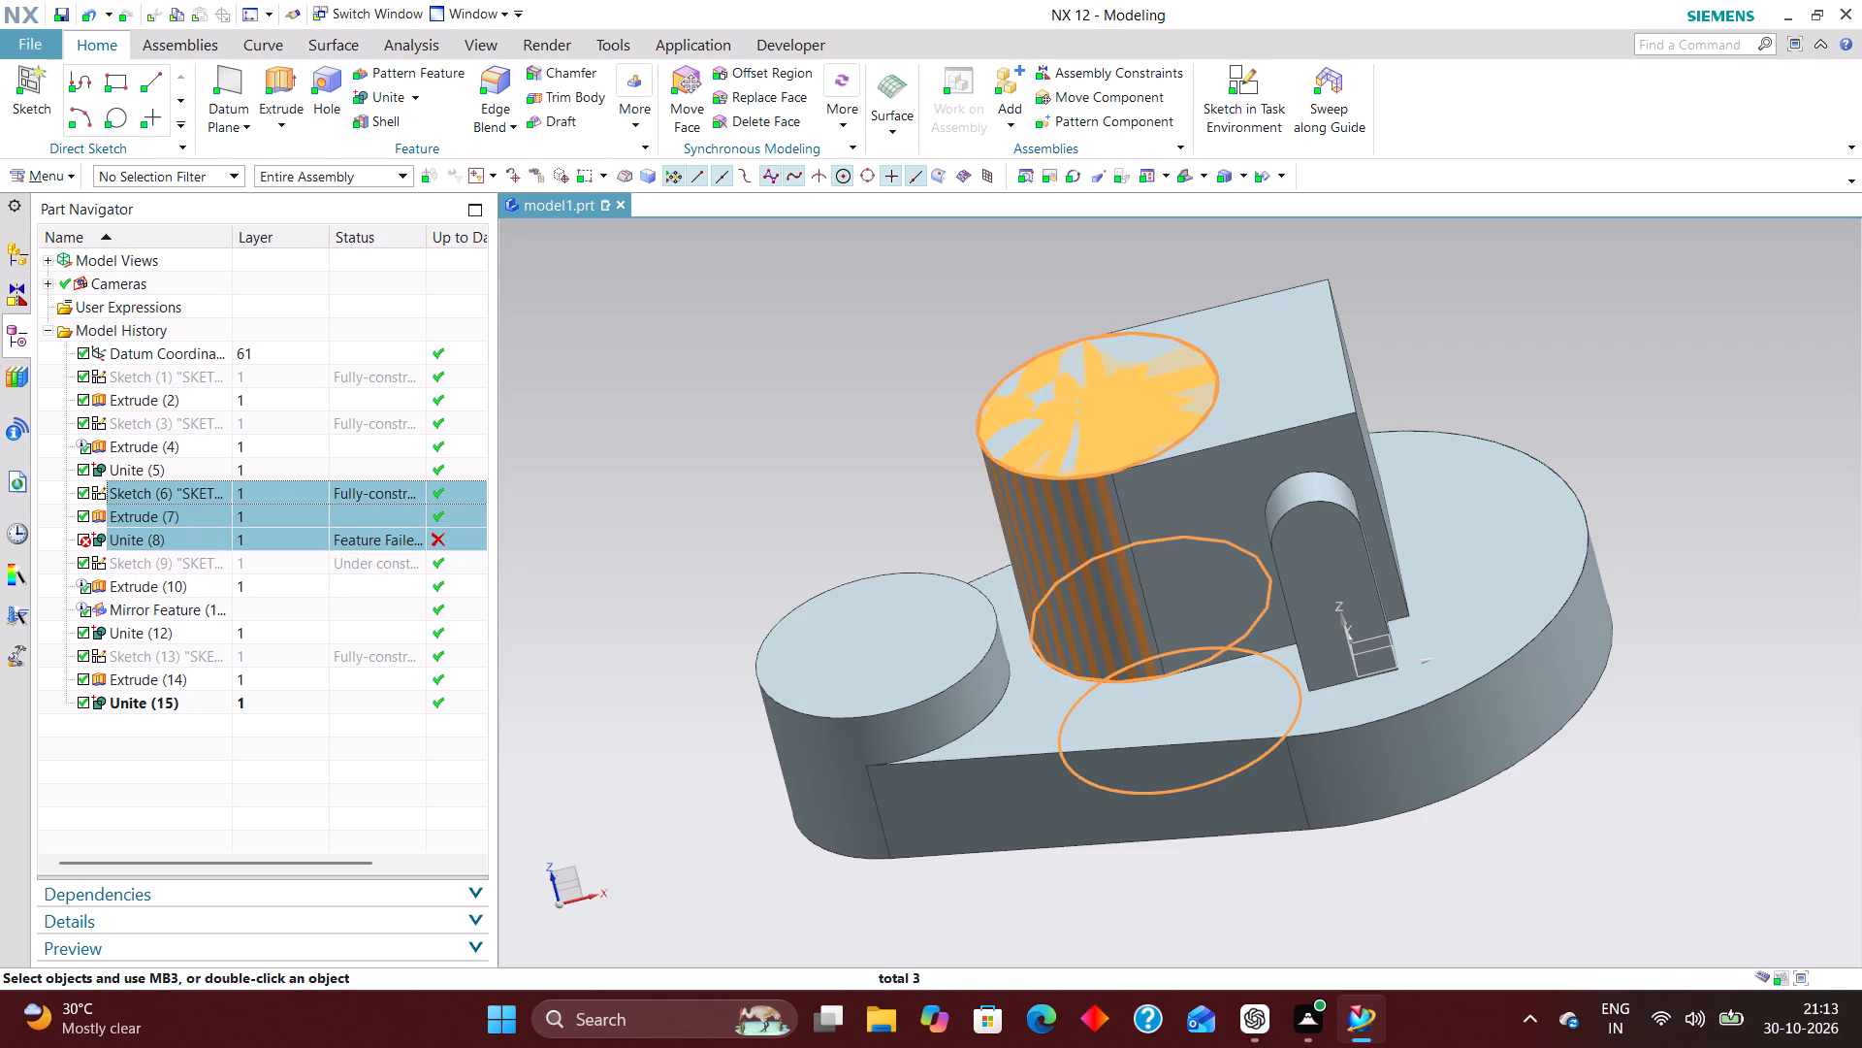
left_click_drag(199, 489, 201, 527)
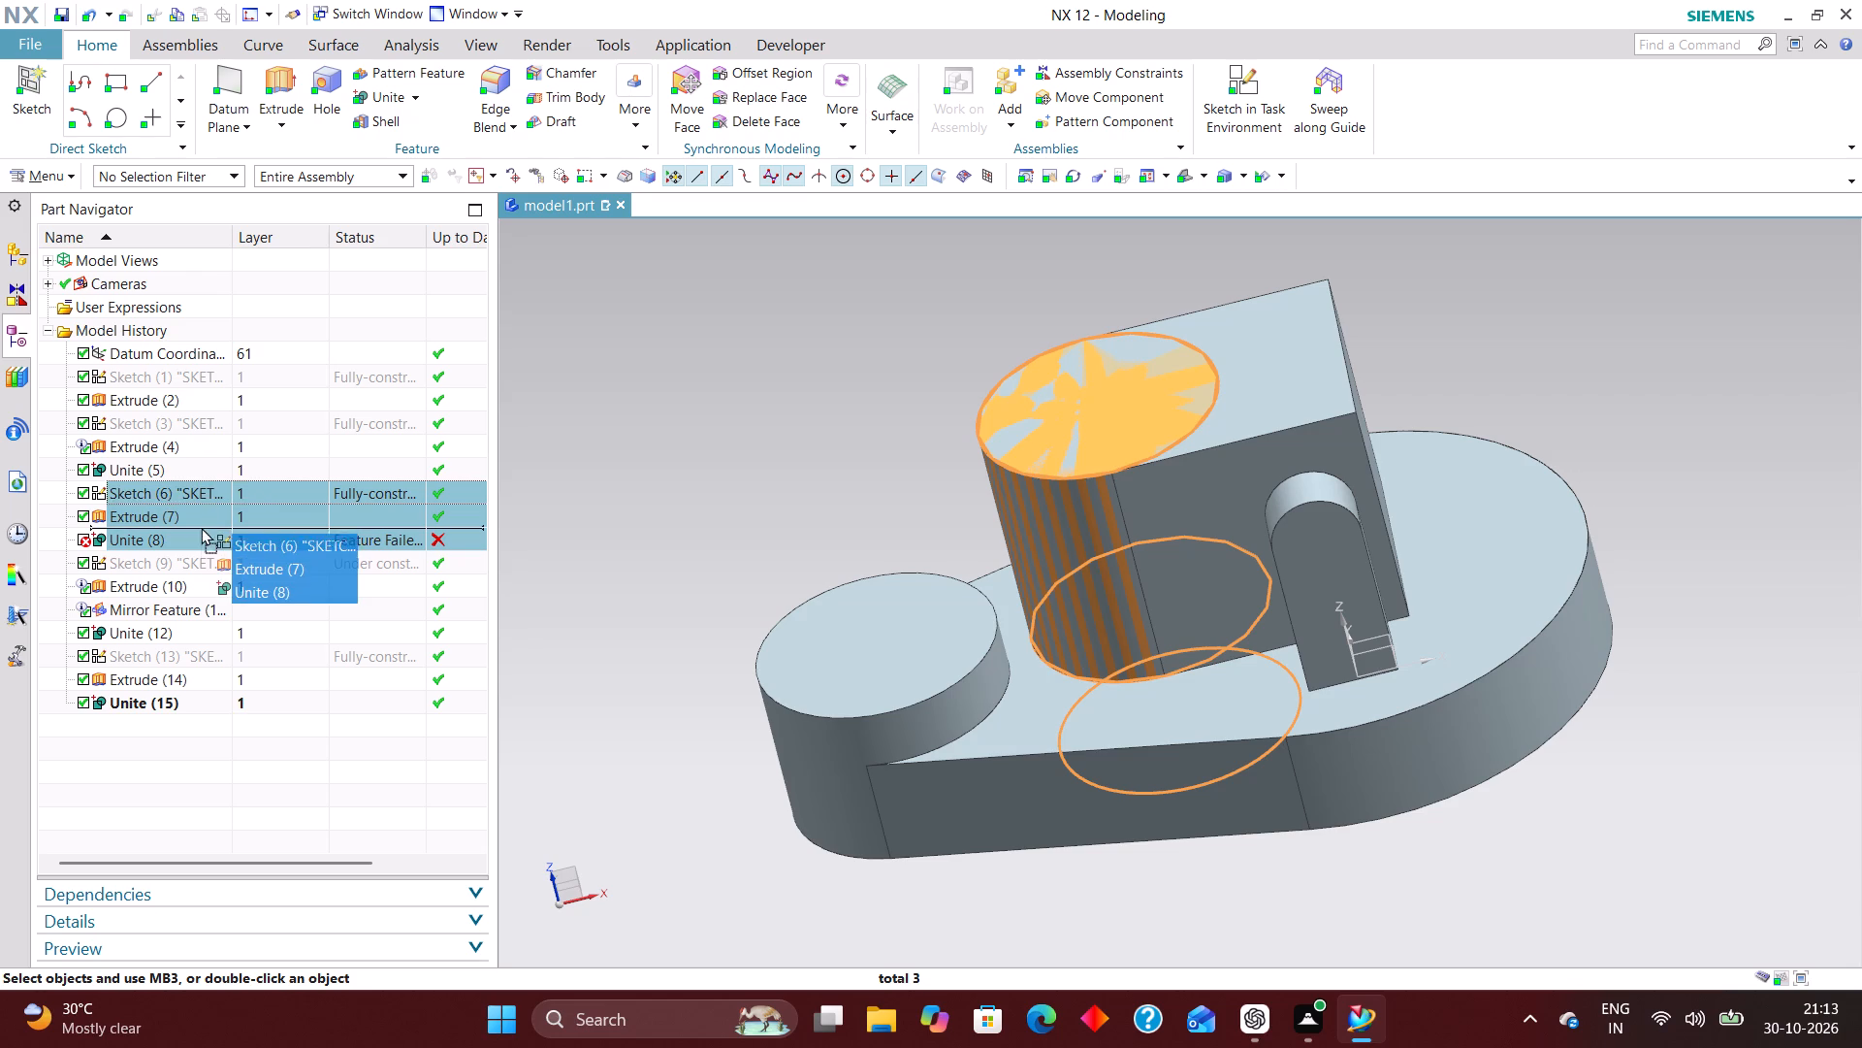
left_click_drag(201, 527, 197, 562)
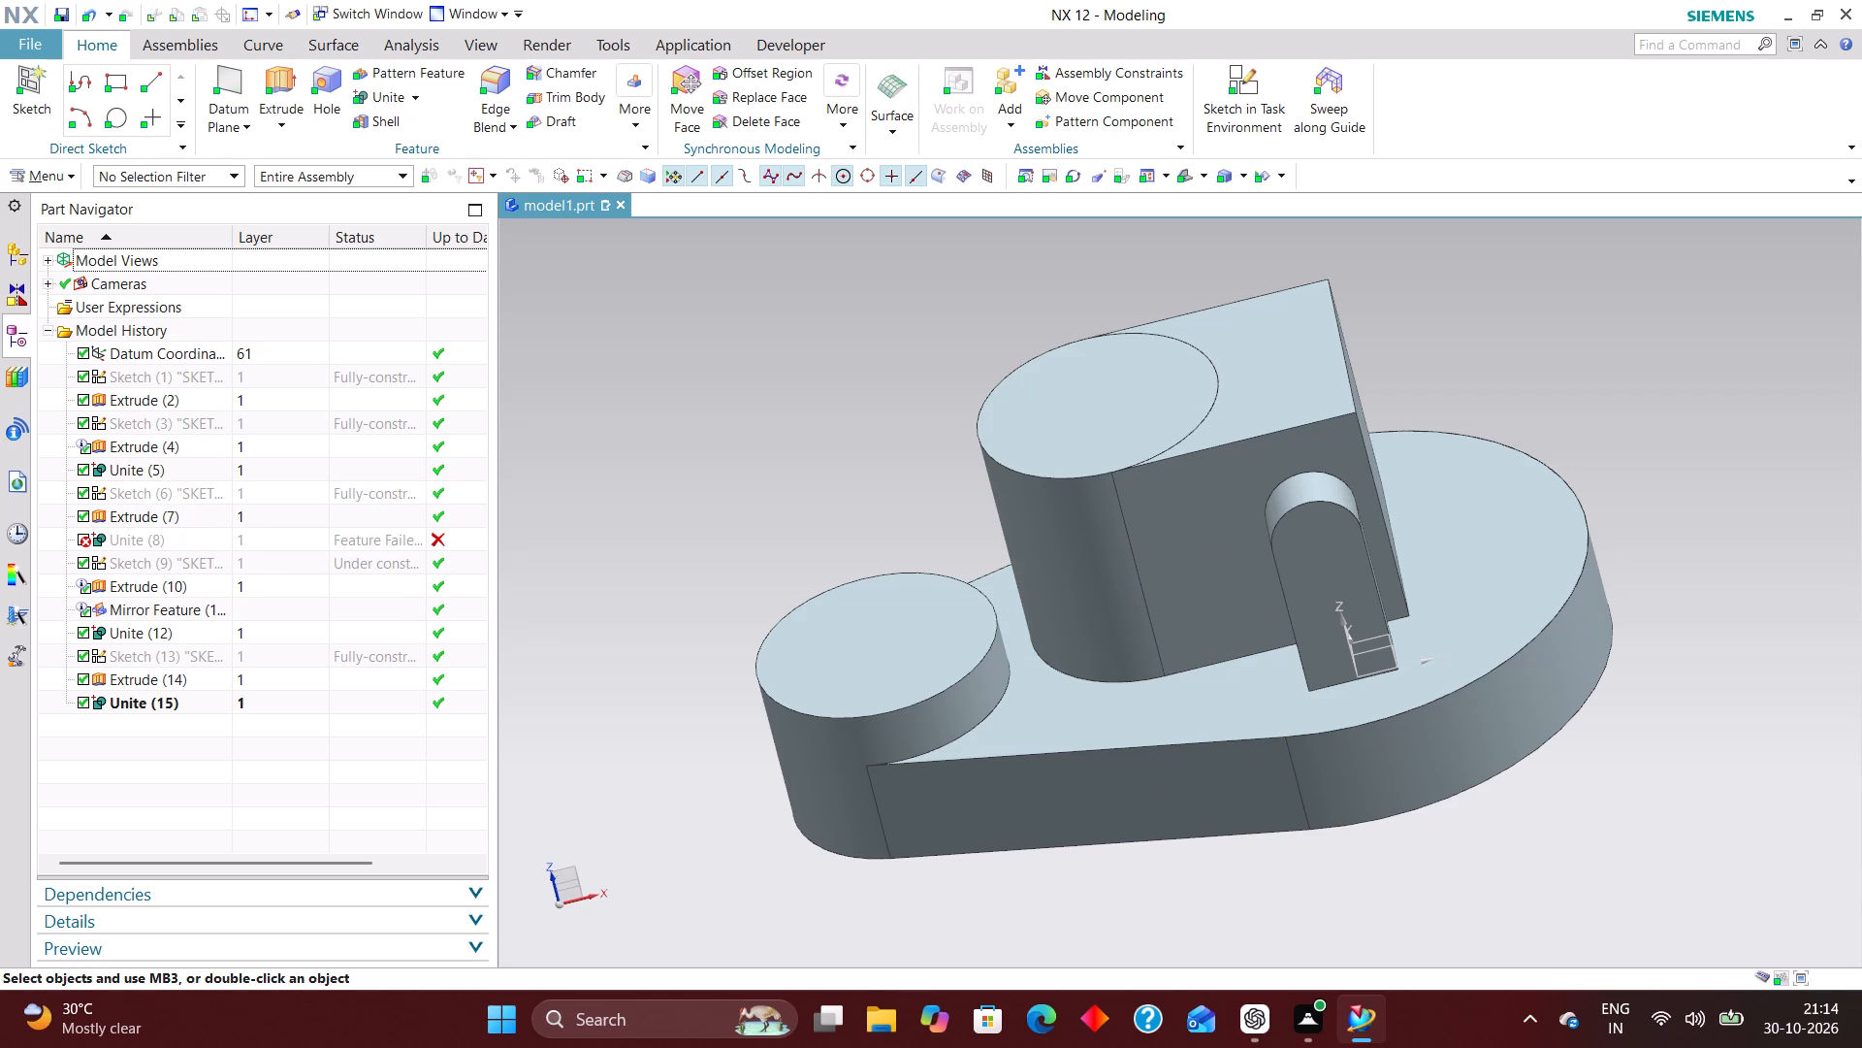
Delete the failed Unite (8) feature from the model history.
left_click(193, 489)
left_click(192, 517)
left_click(188, 542)
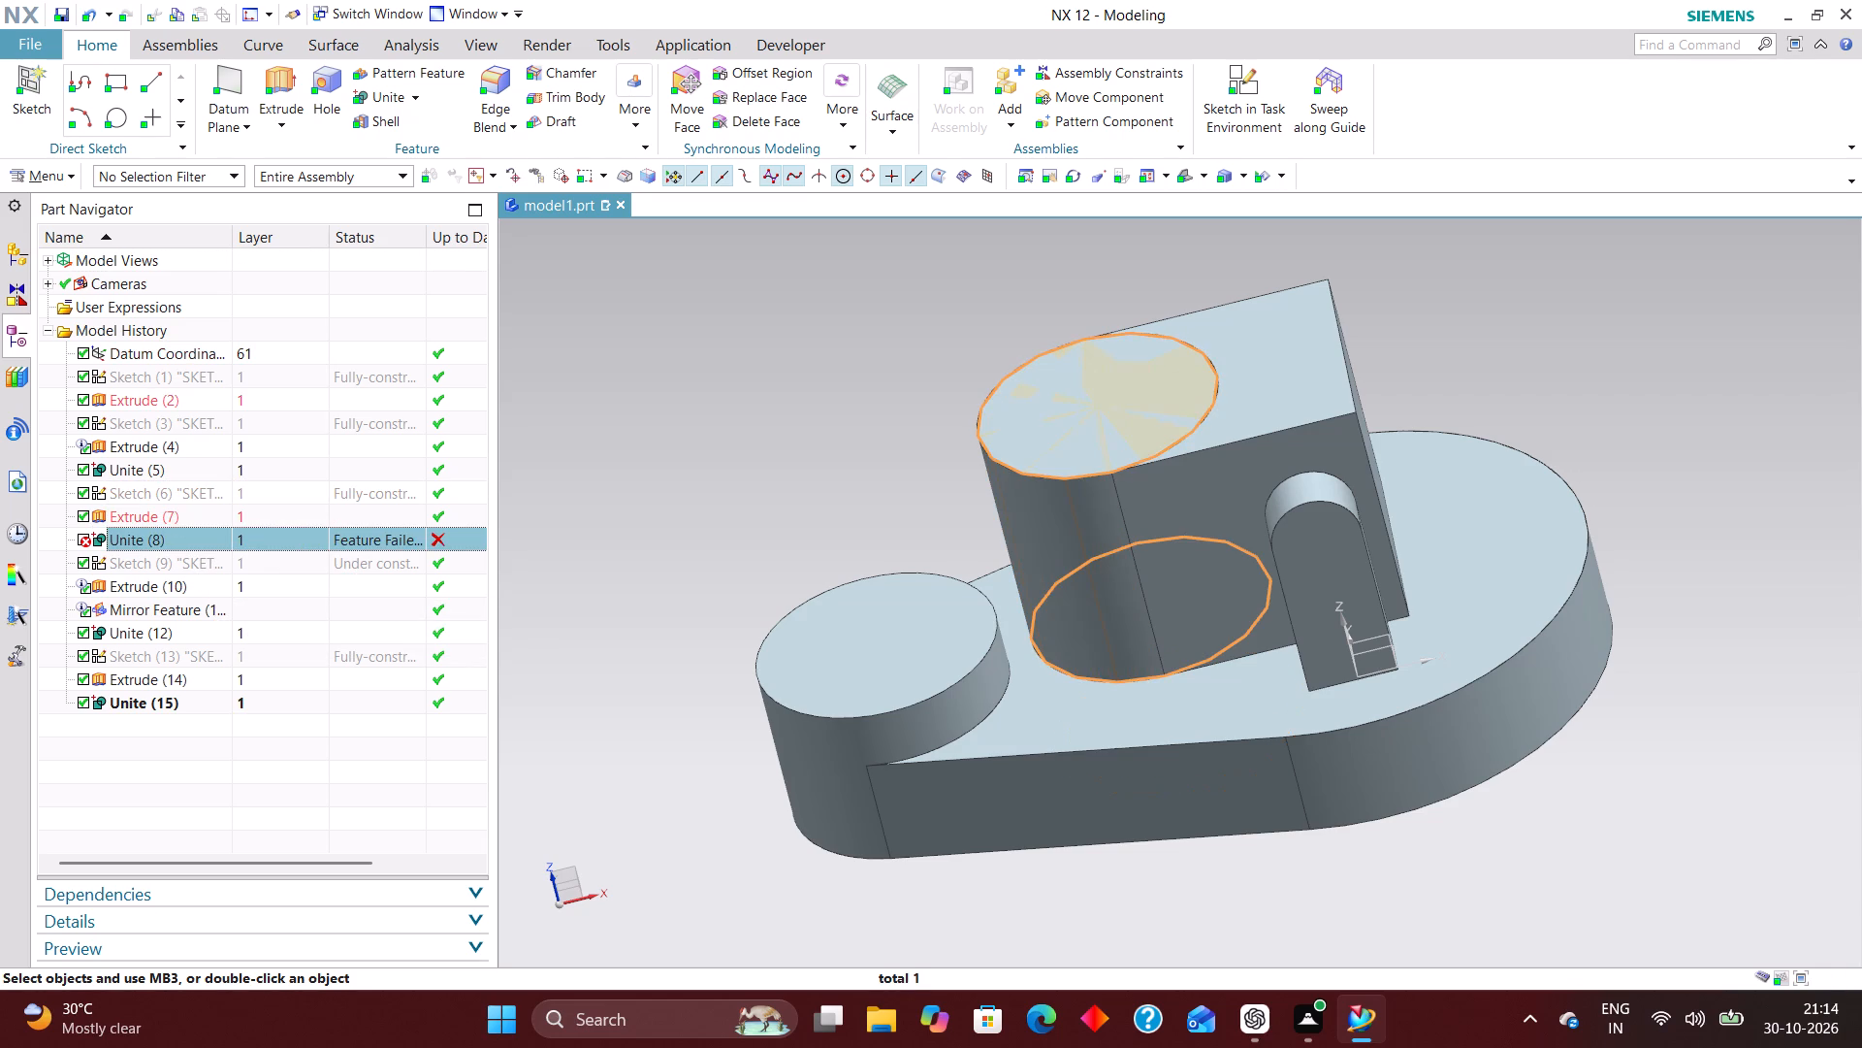
right_click_drag(300, 538, 185, 531)
left_click(317, 537)
right_click(301, 543)
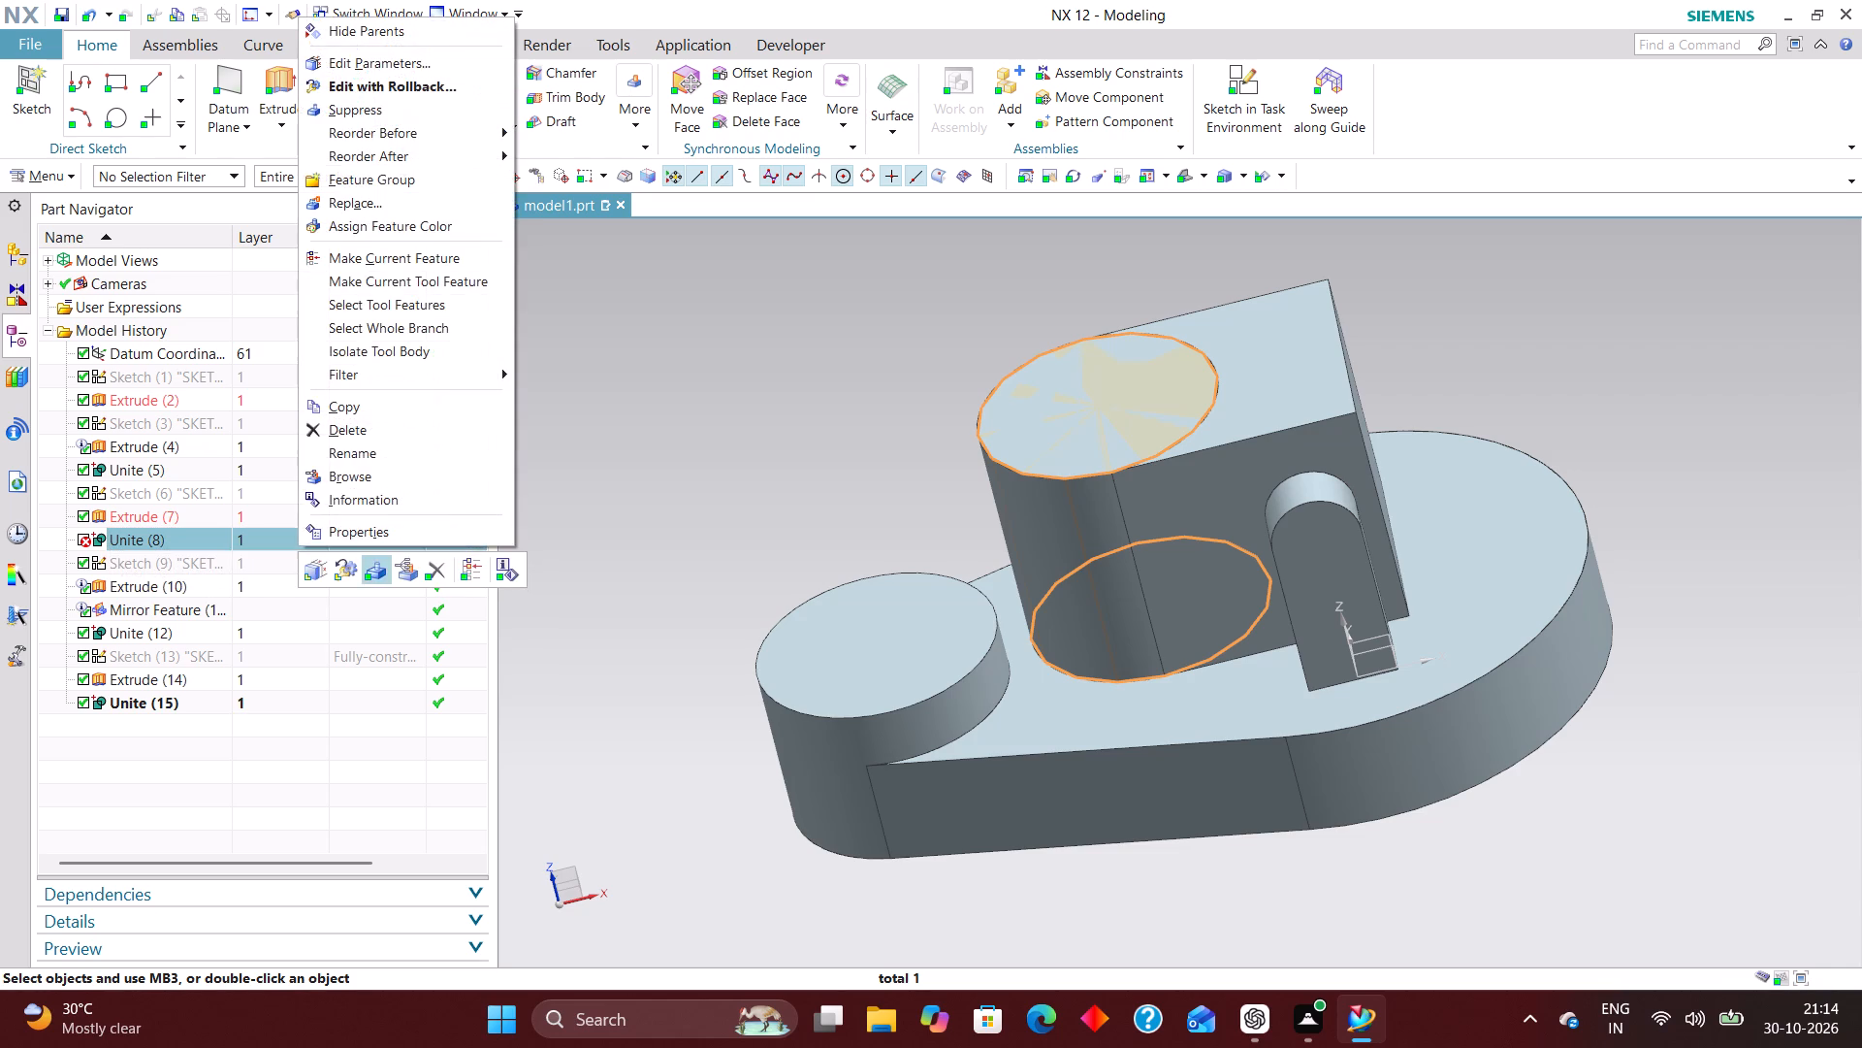
left_click(438, 571)
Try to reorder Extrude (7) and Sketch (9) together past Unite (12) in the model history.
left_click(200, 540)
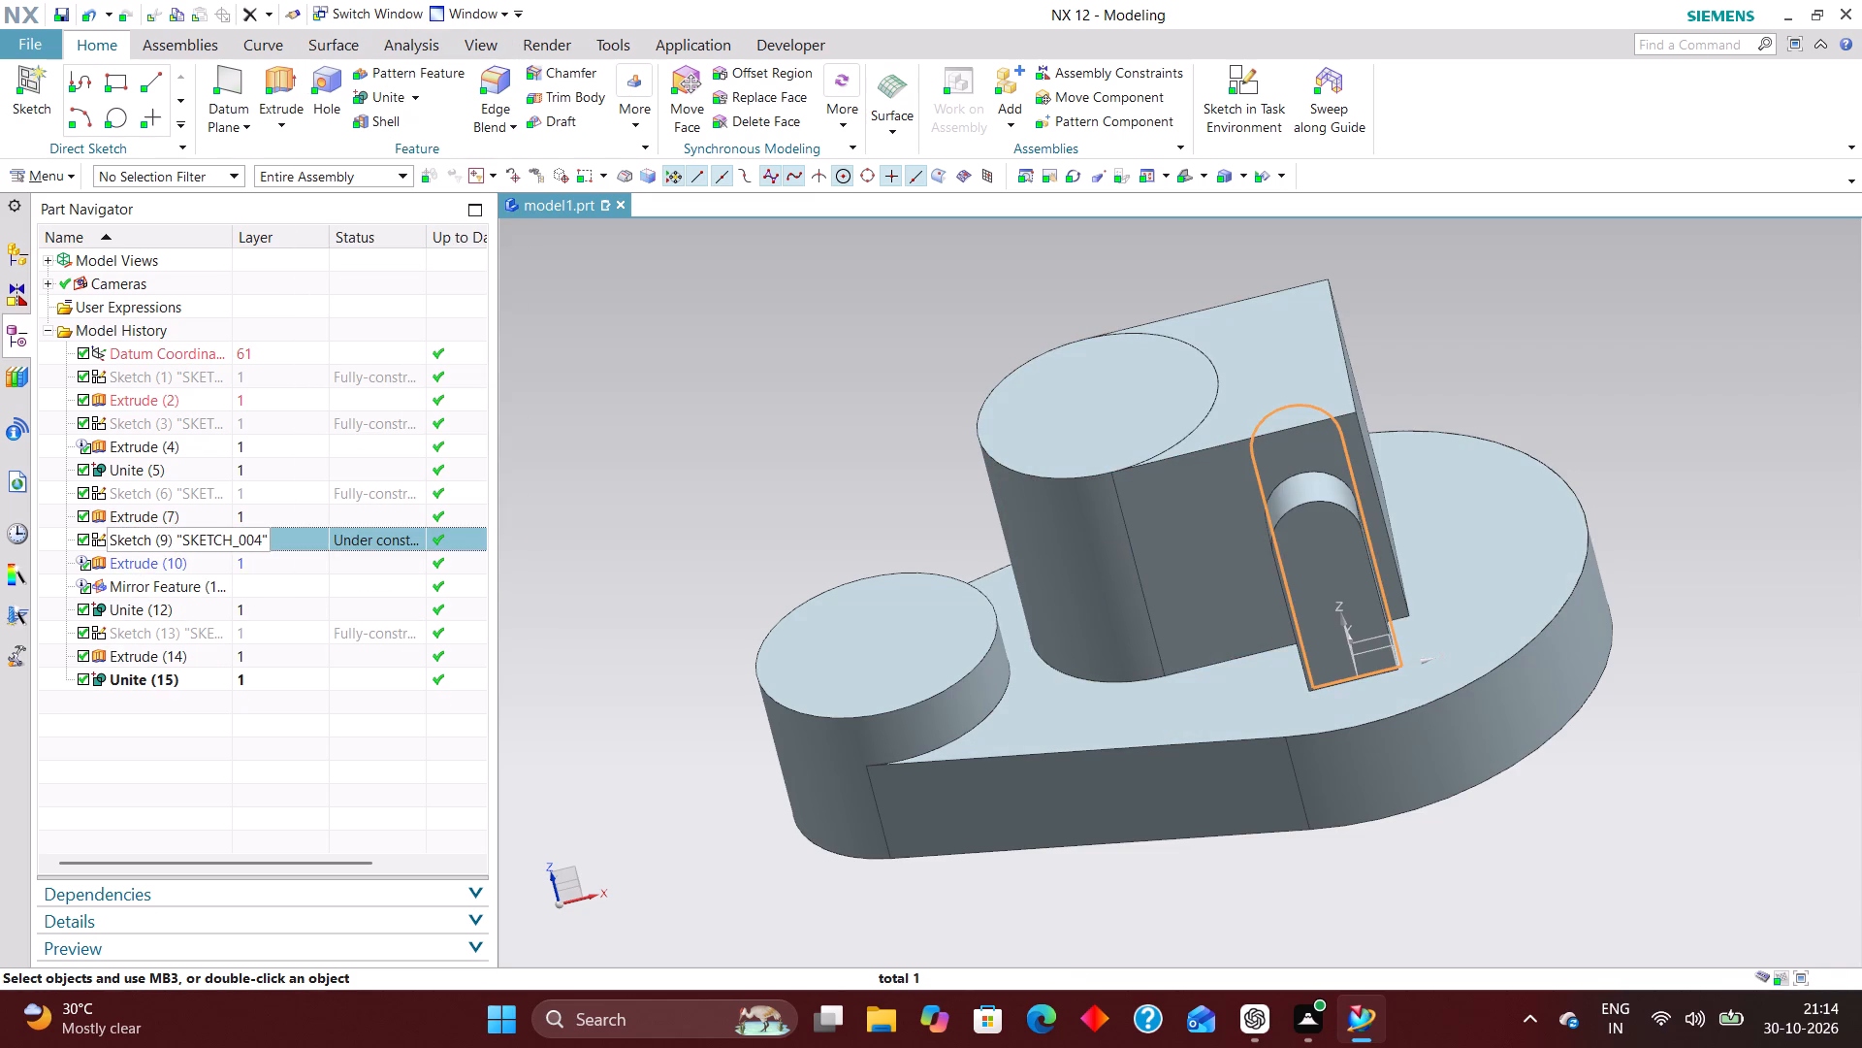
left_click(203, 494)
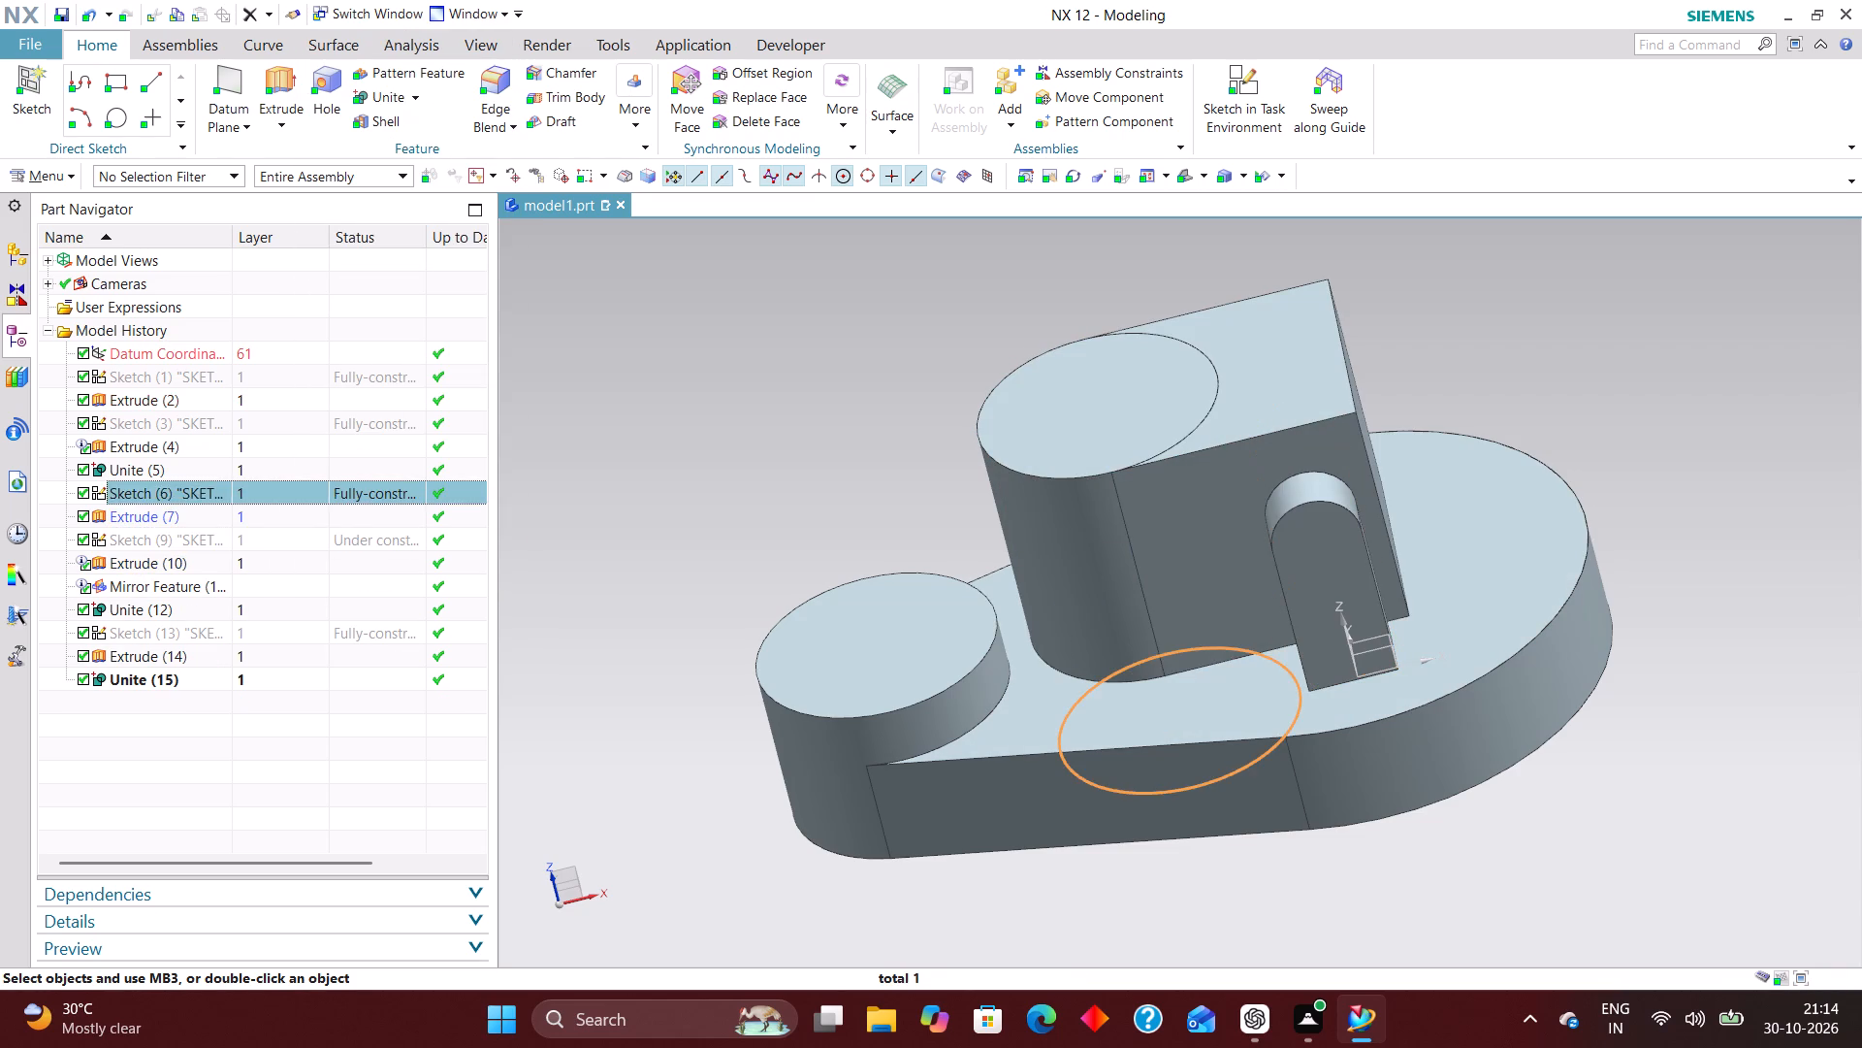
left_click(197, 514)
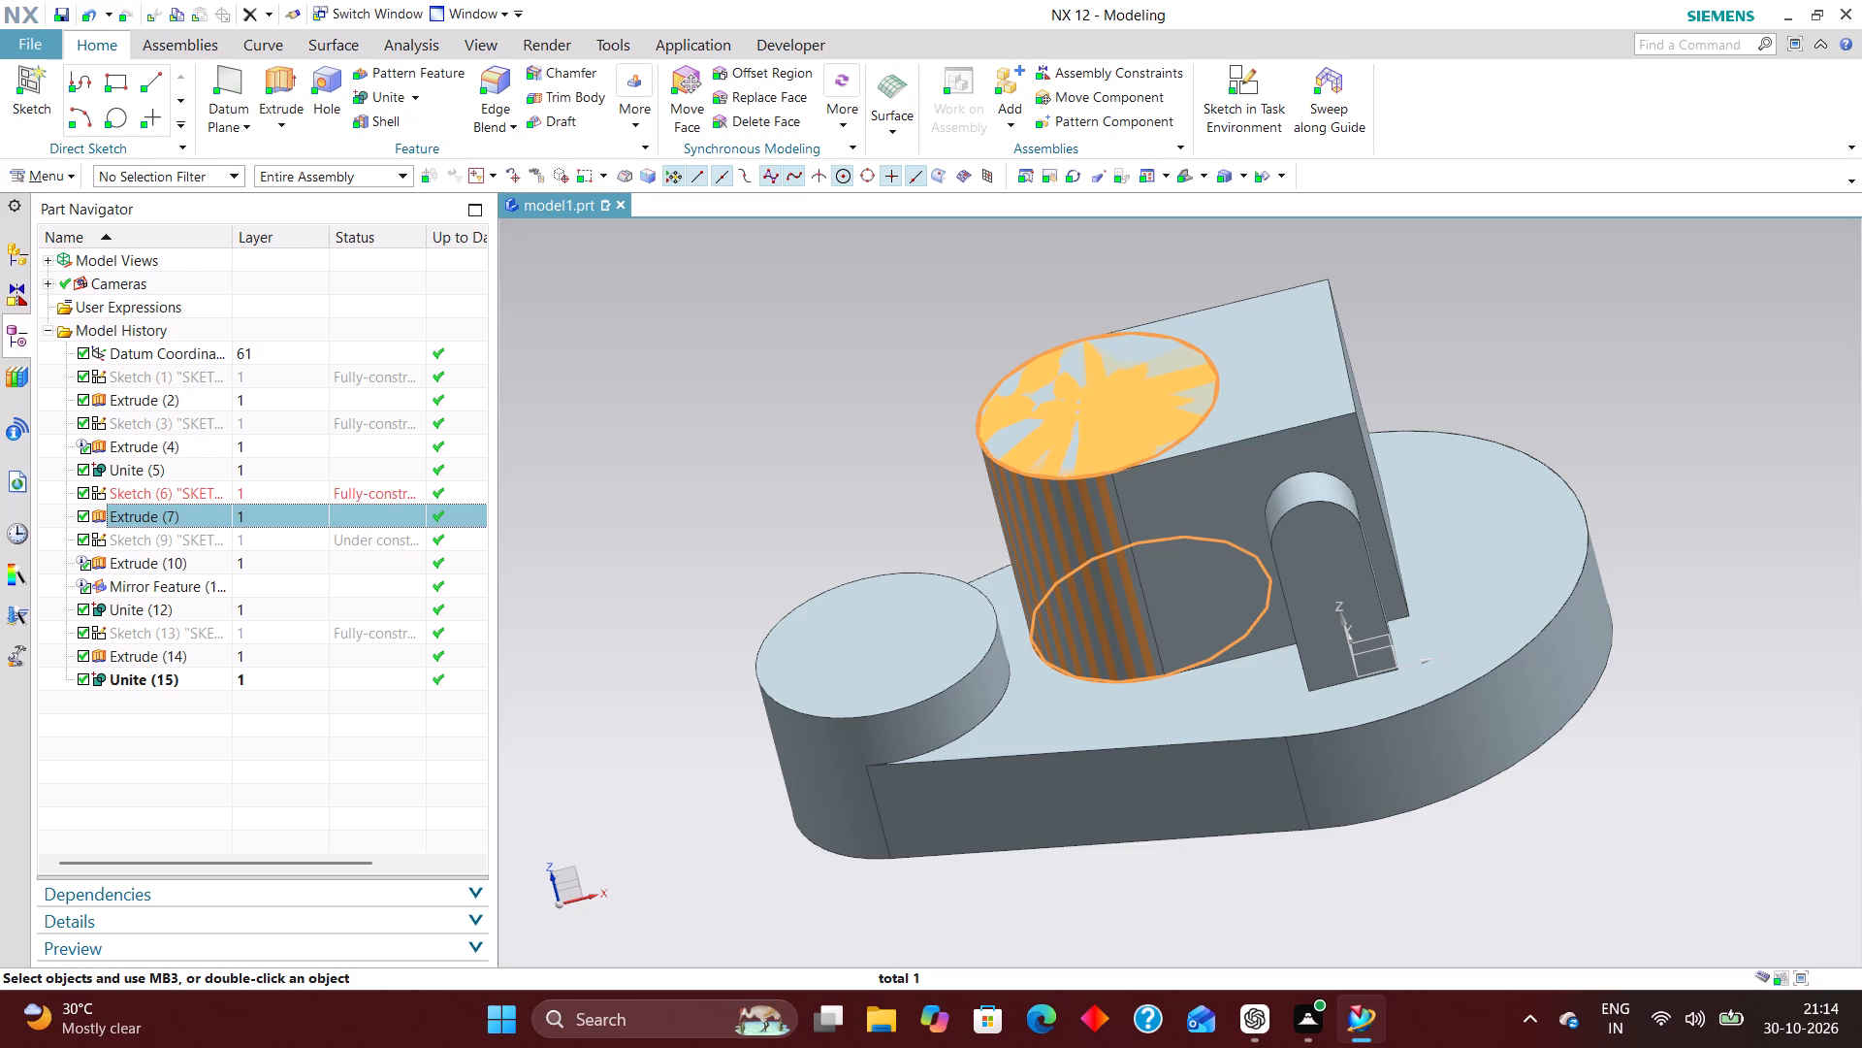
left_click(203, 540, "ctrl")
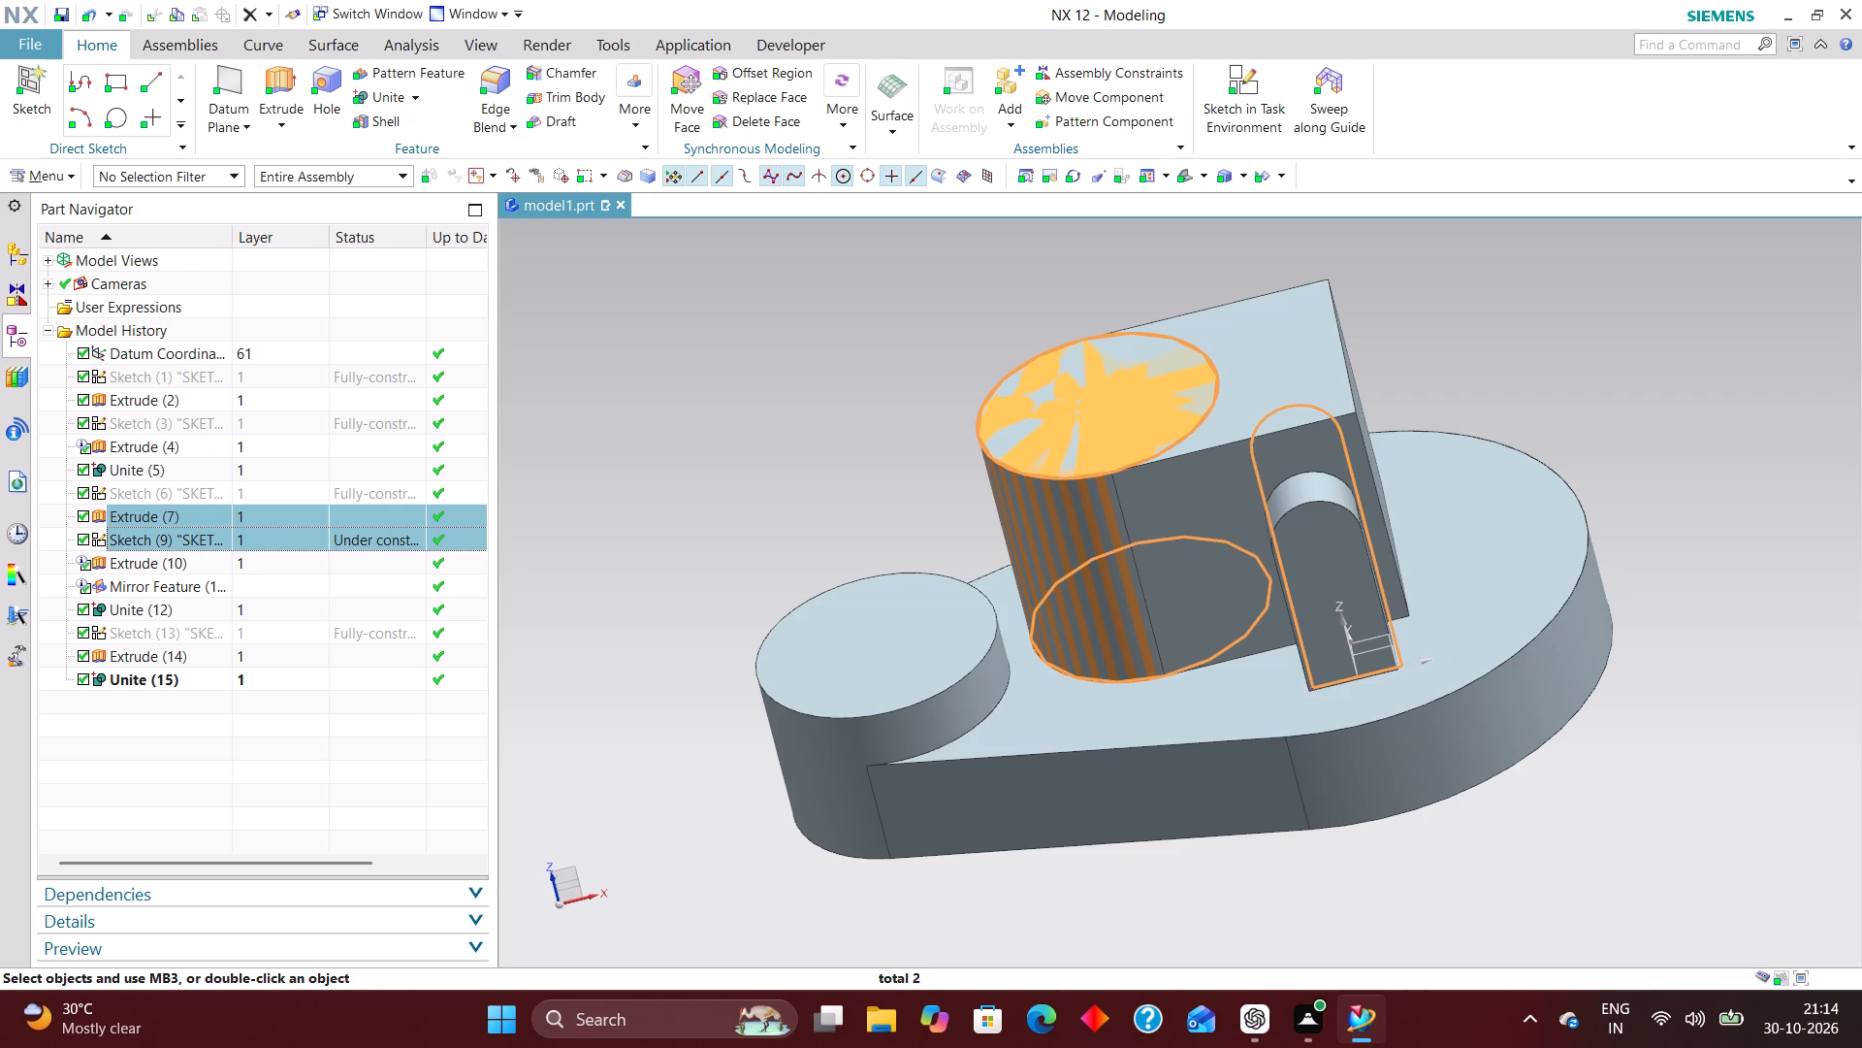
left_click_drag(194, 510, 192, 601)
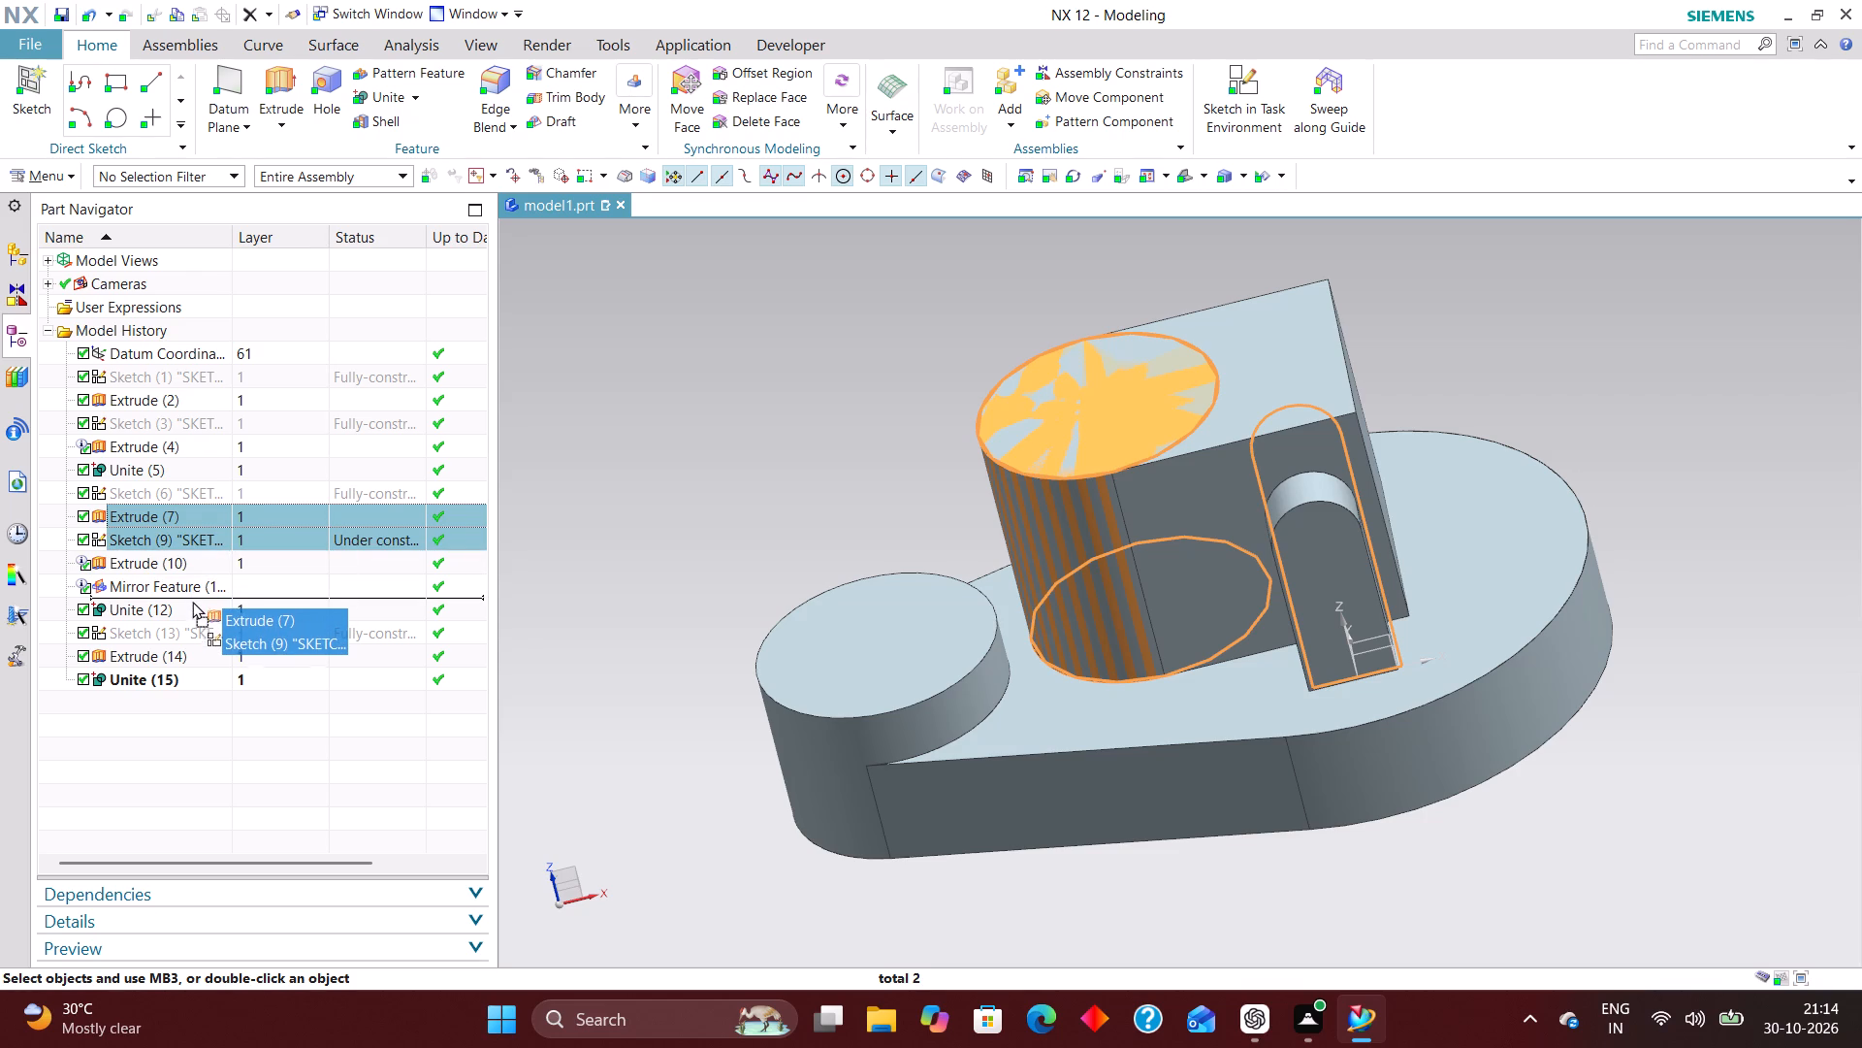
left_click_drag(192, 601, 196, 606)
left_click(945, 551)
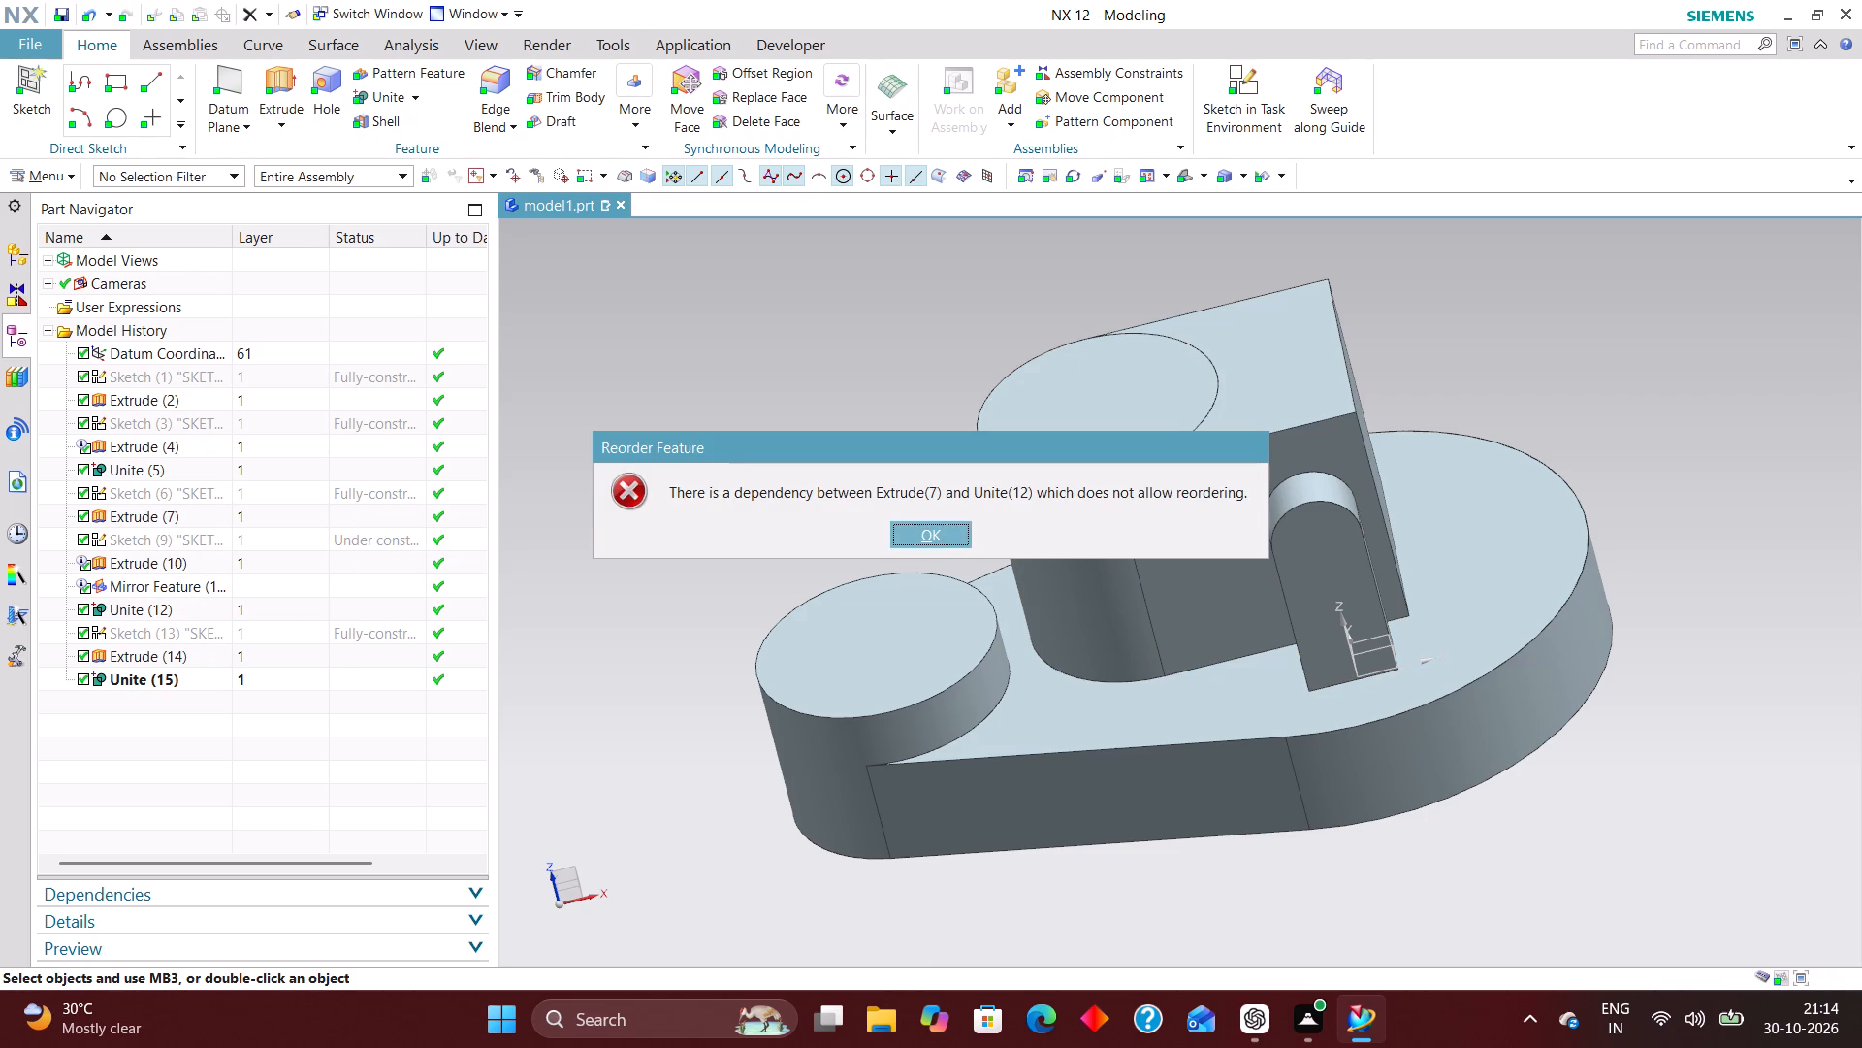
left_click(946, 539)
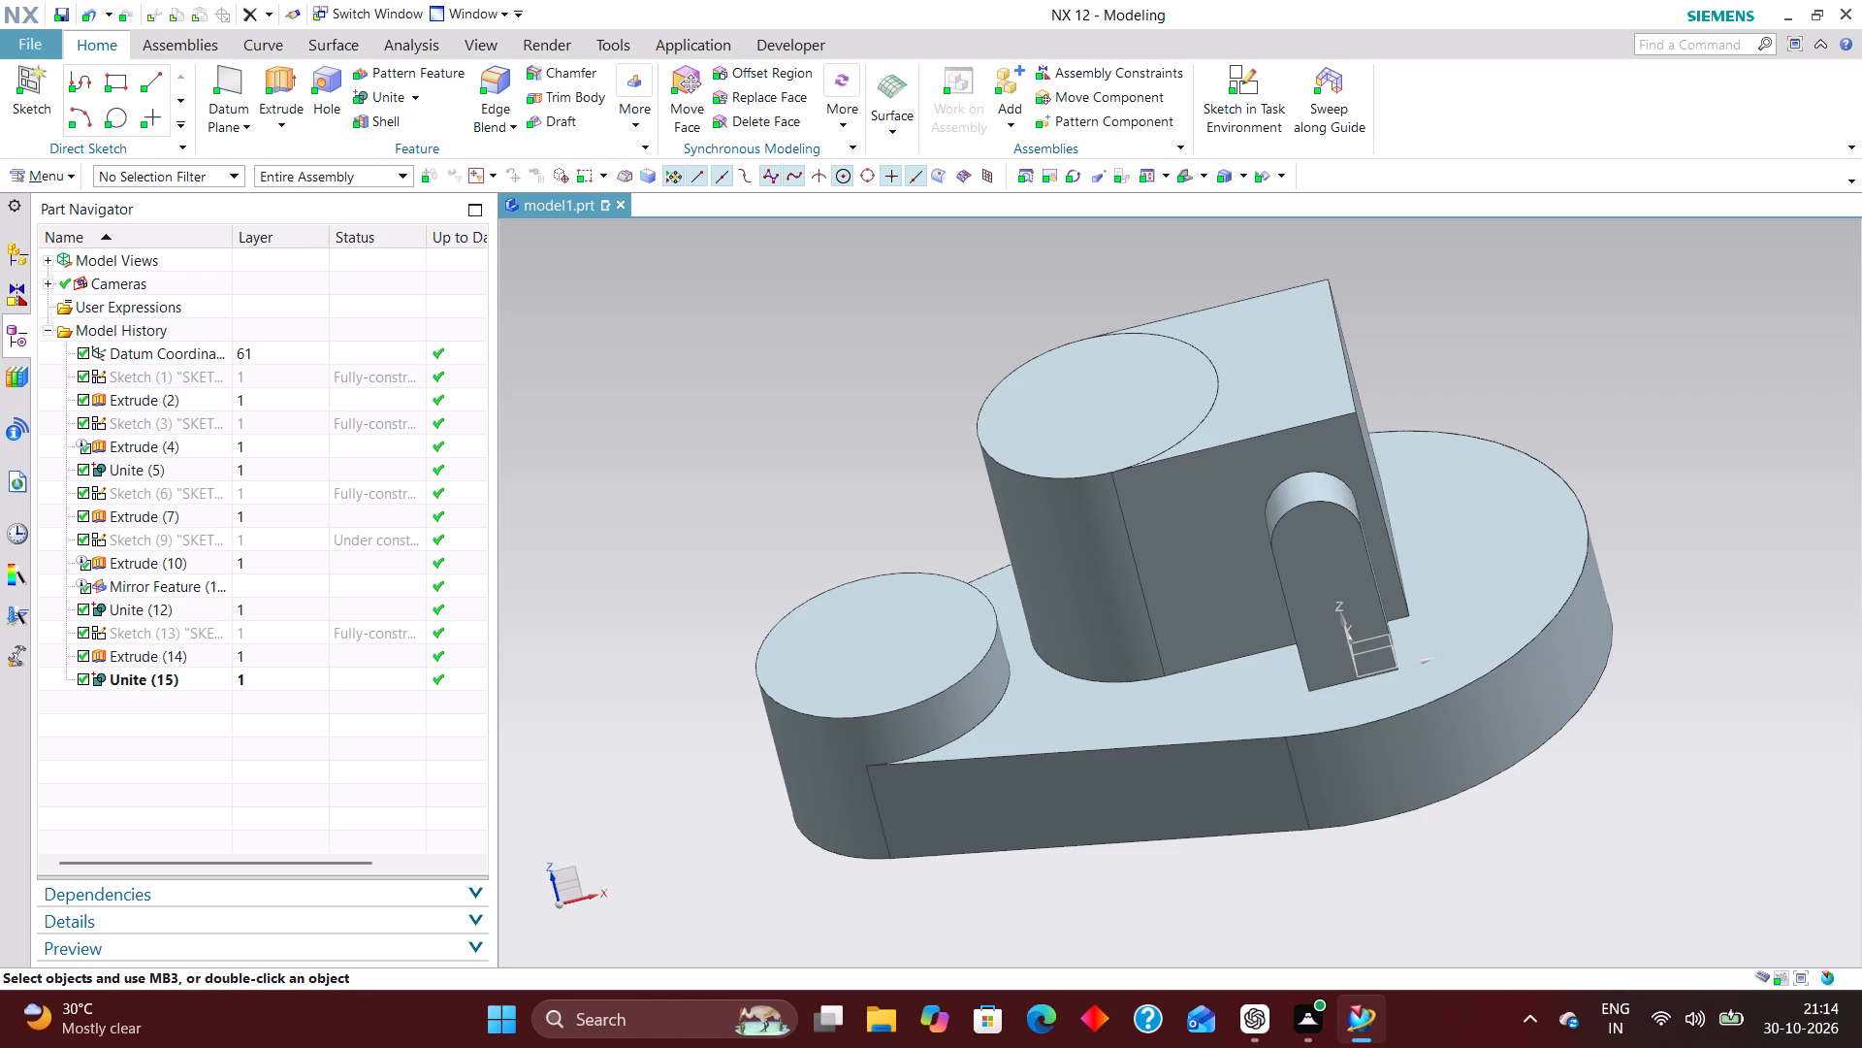
Examine the raised block from the side and check which geometry belongs to Sketch (9), Extrude (10), the mirror feature and Unite (12).
middle_click_drag(855, 466, 880, 416)
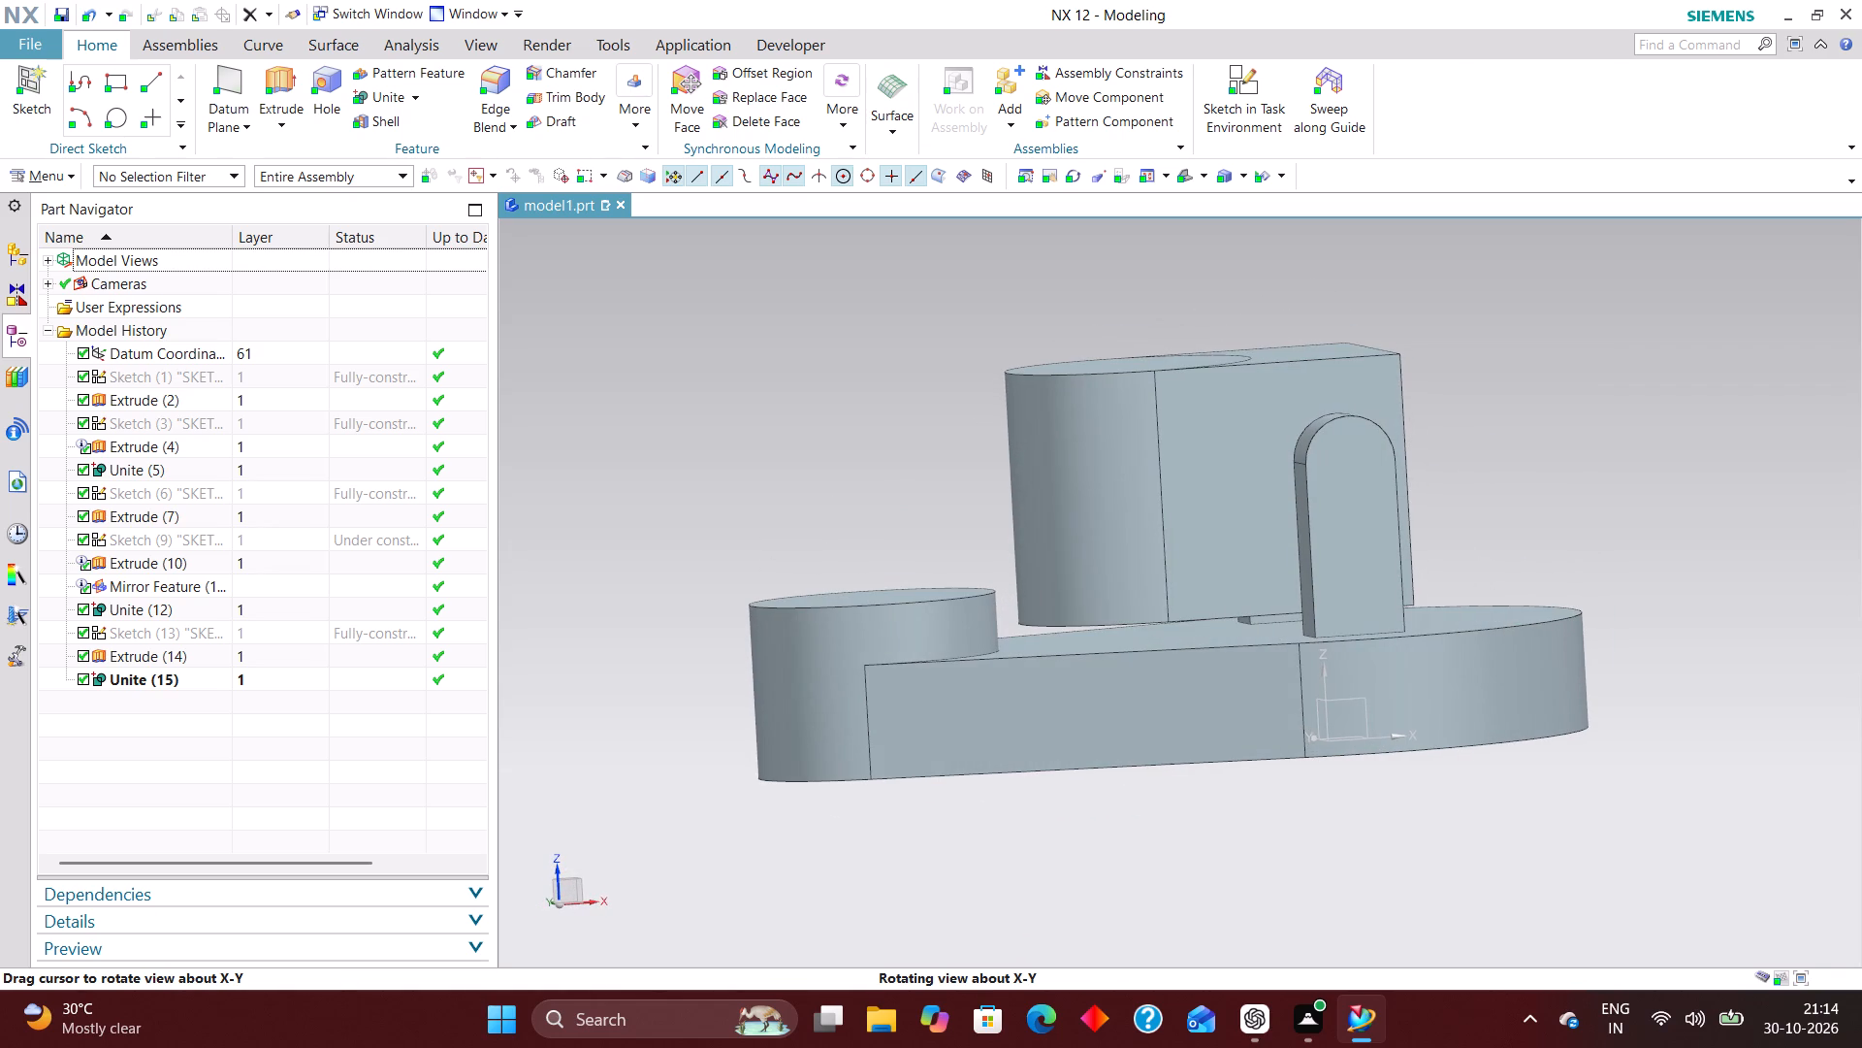
left_click(177, 537)
left_click(187, 563)
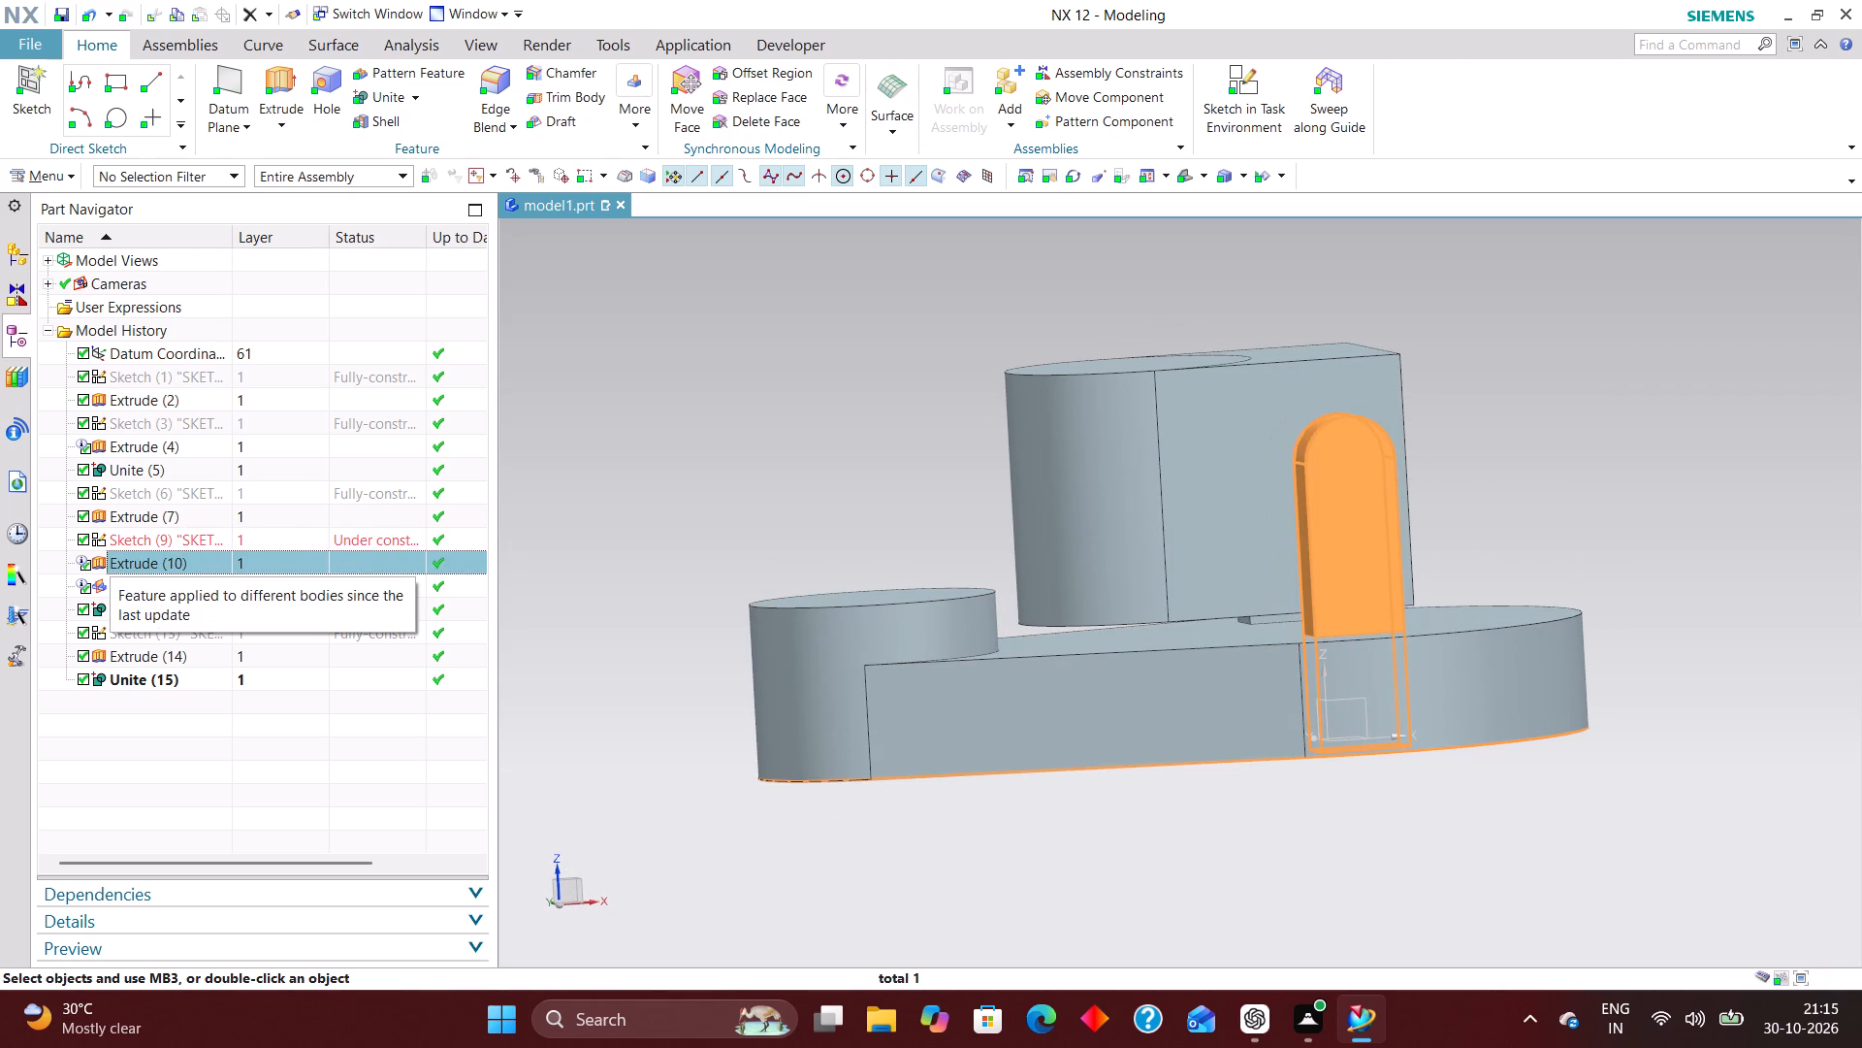
left_click(645, 470)
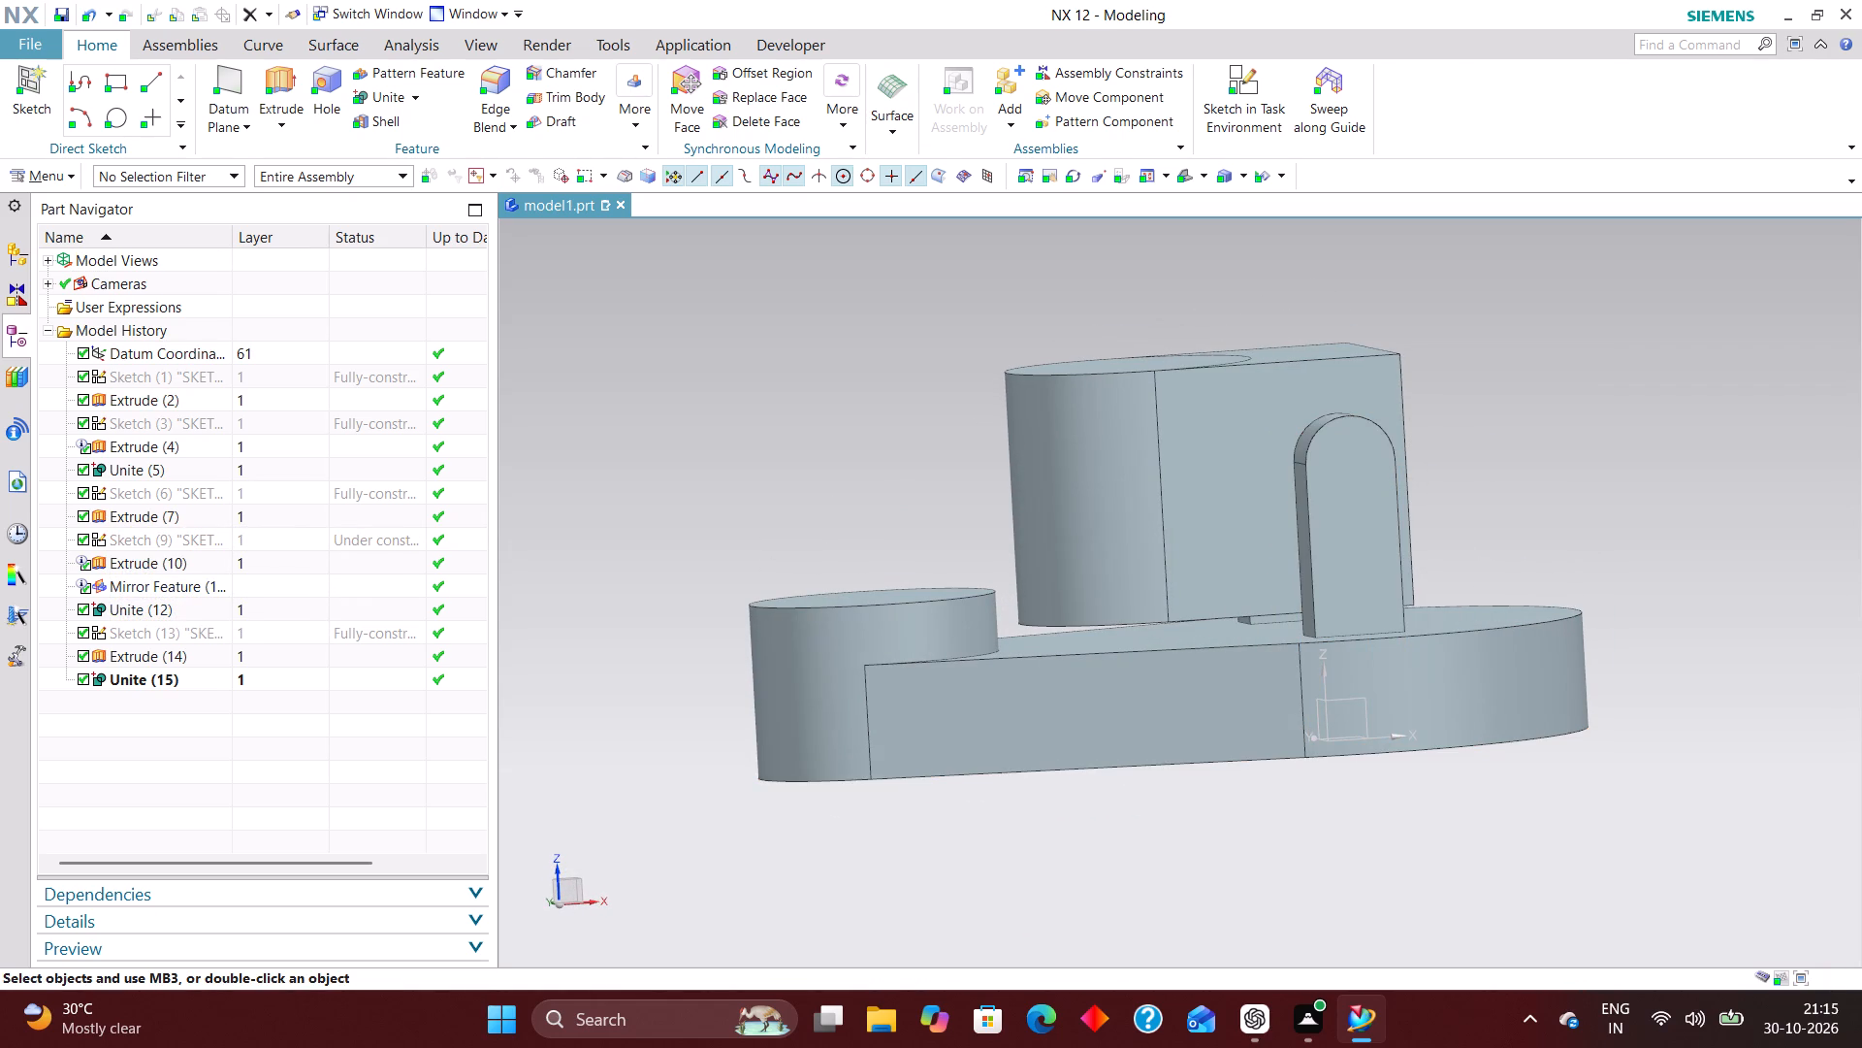
left_click(212, 604)
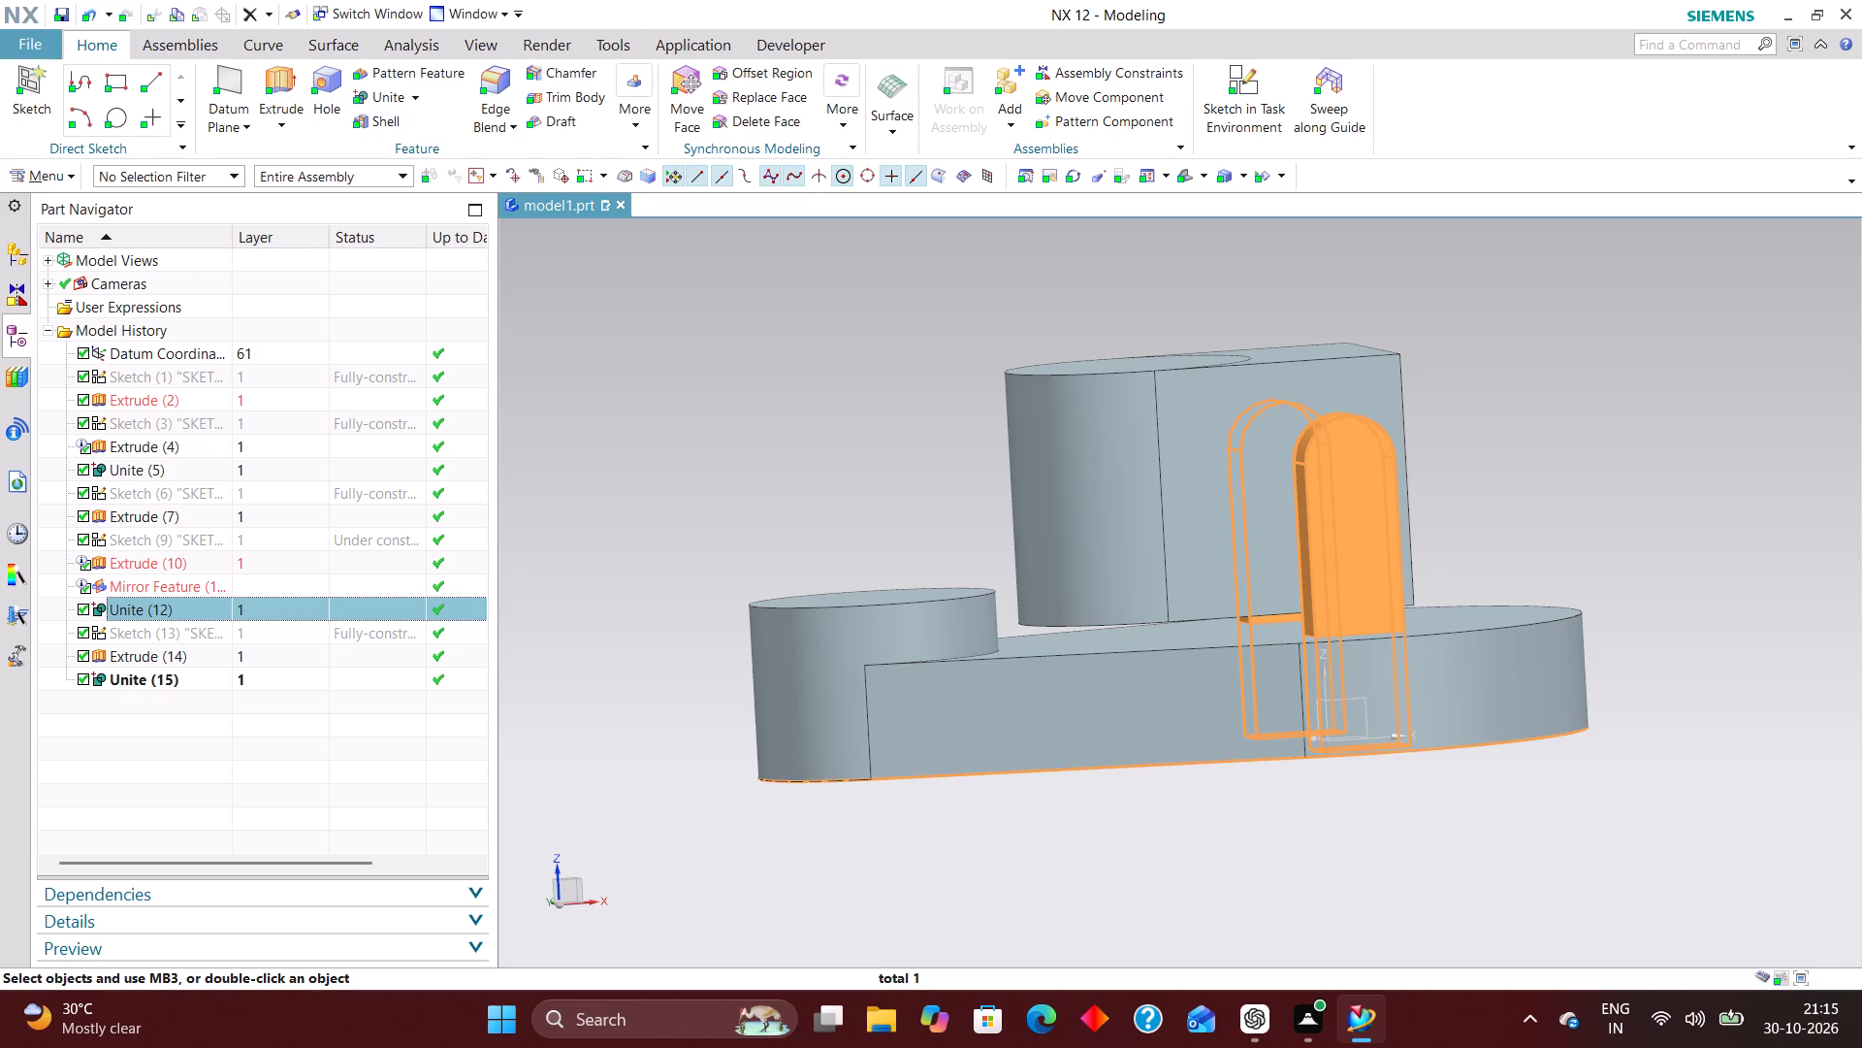
left_click(696, 646)
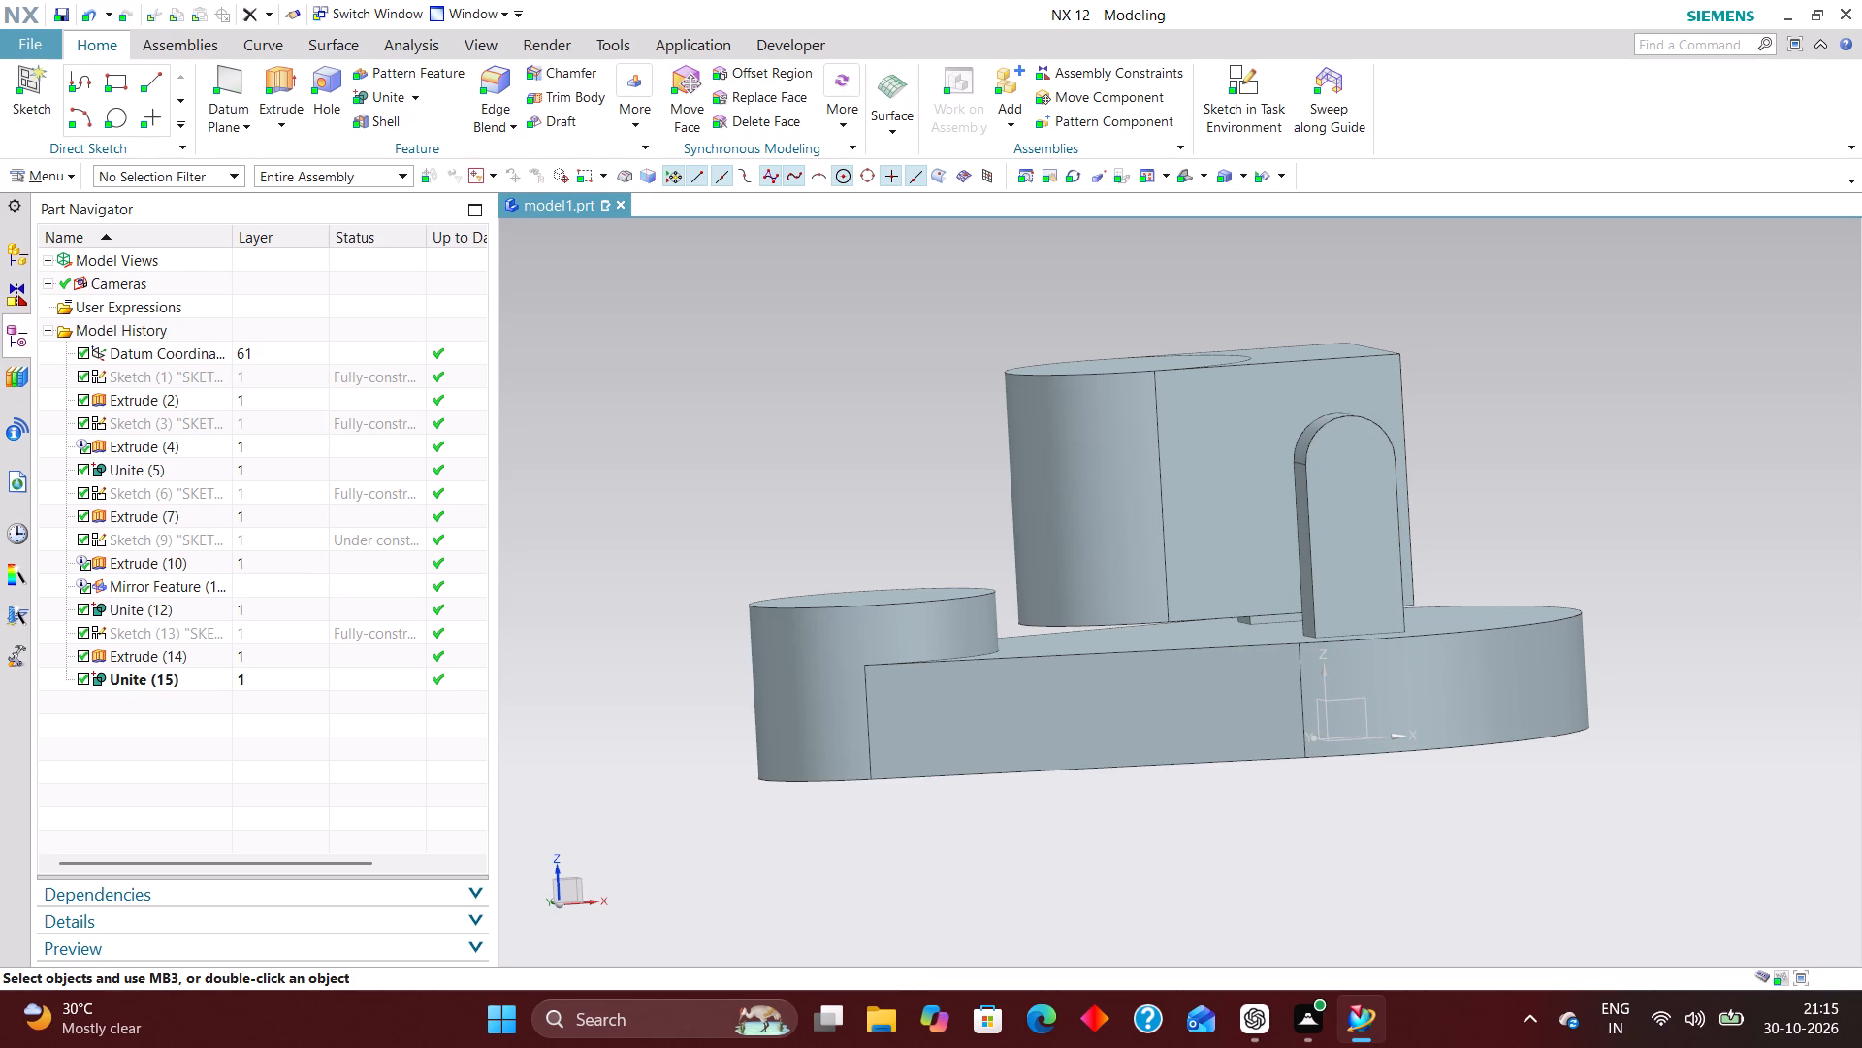
left_click(197, 568)
left_click(198, 578)
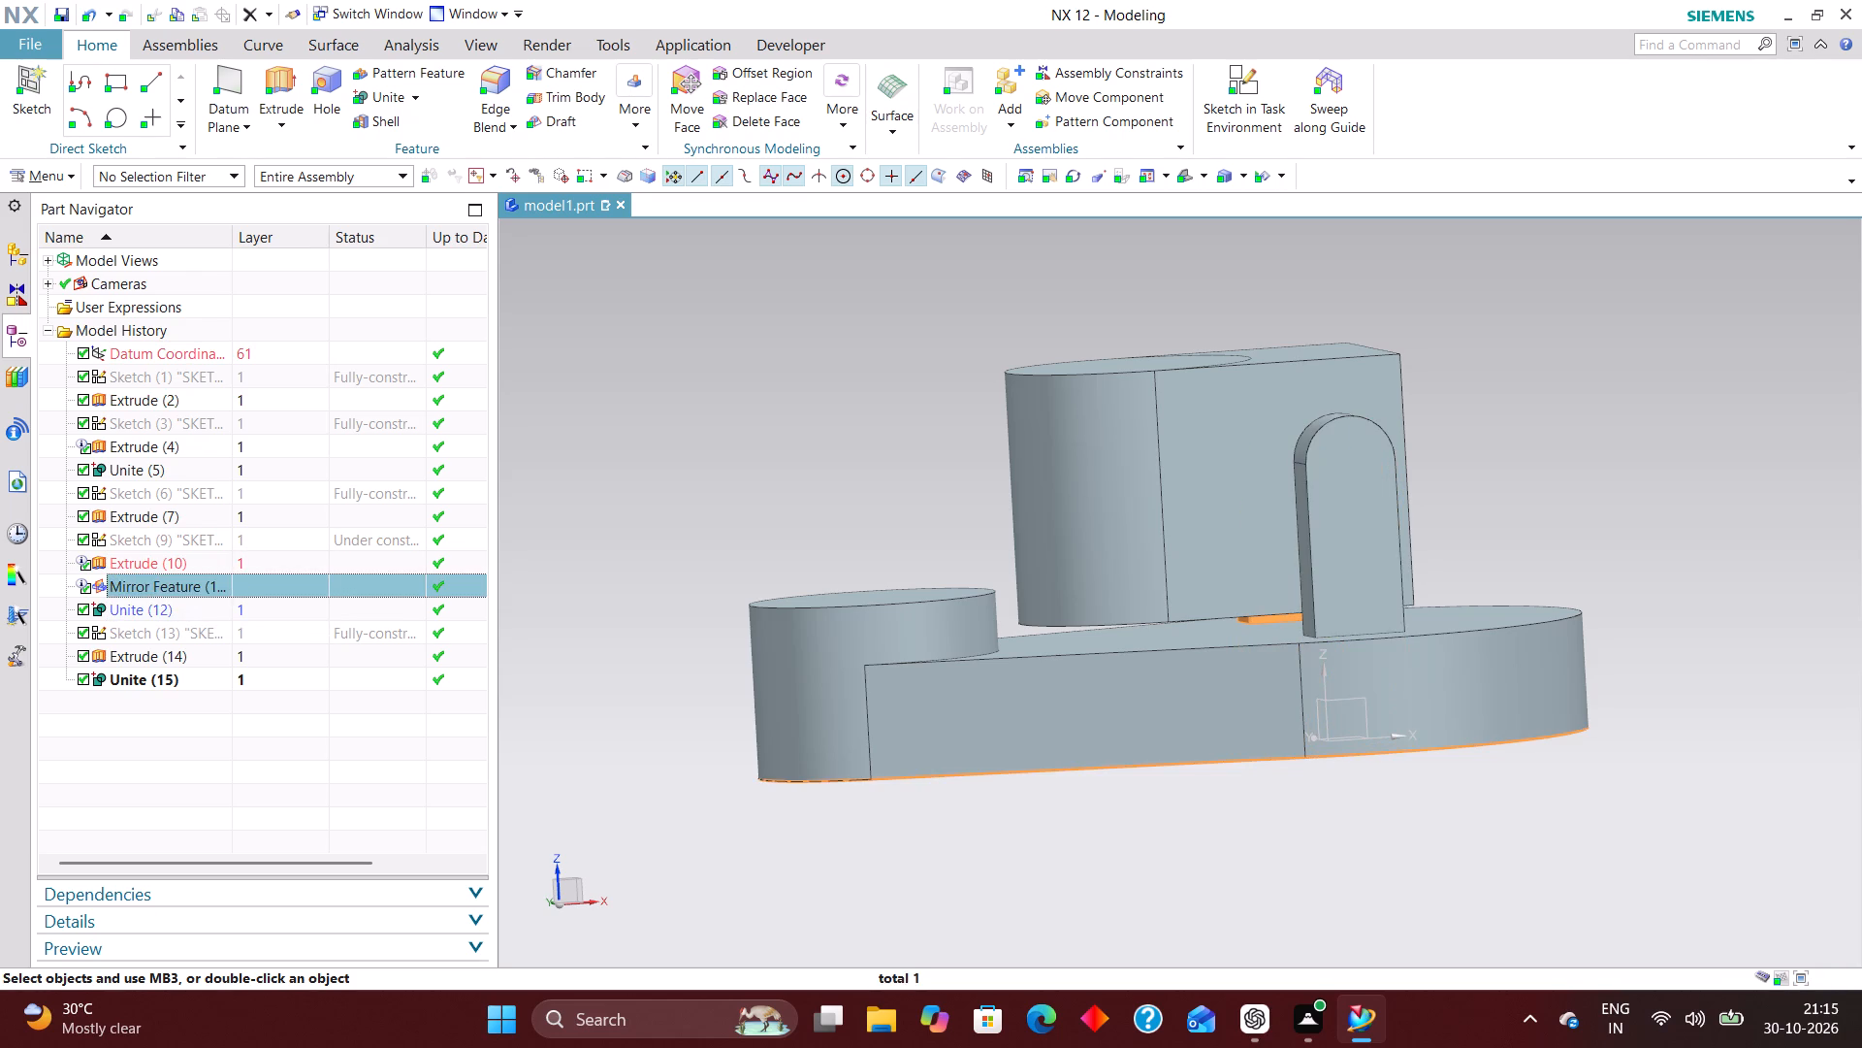
left_click(204, 606)
left_click(204, 557)
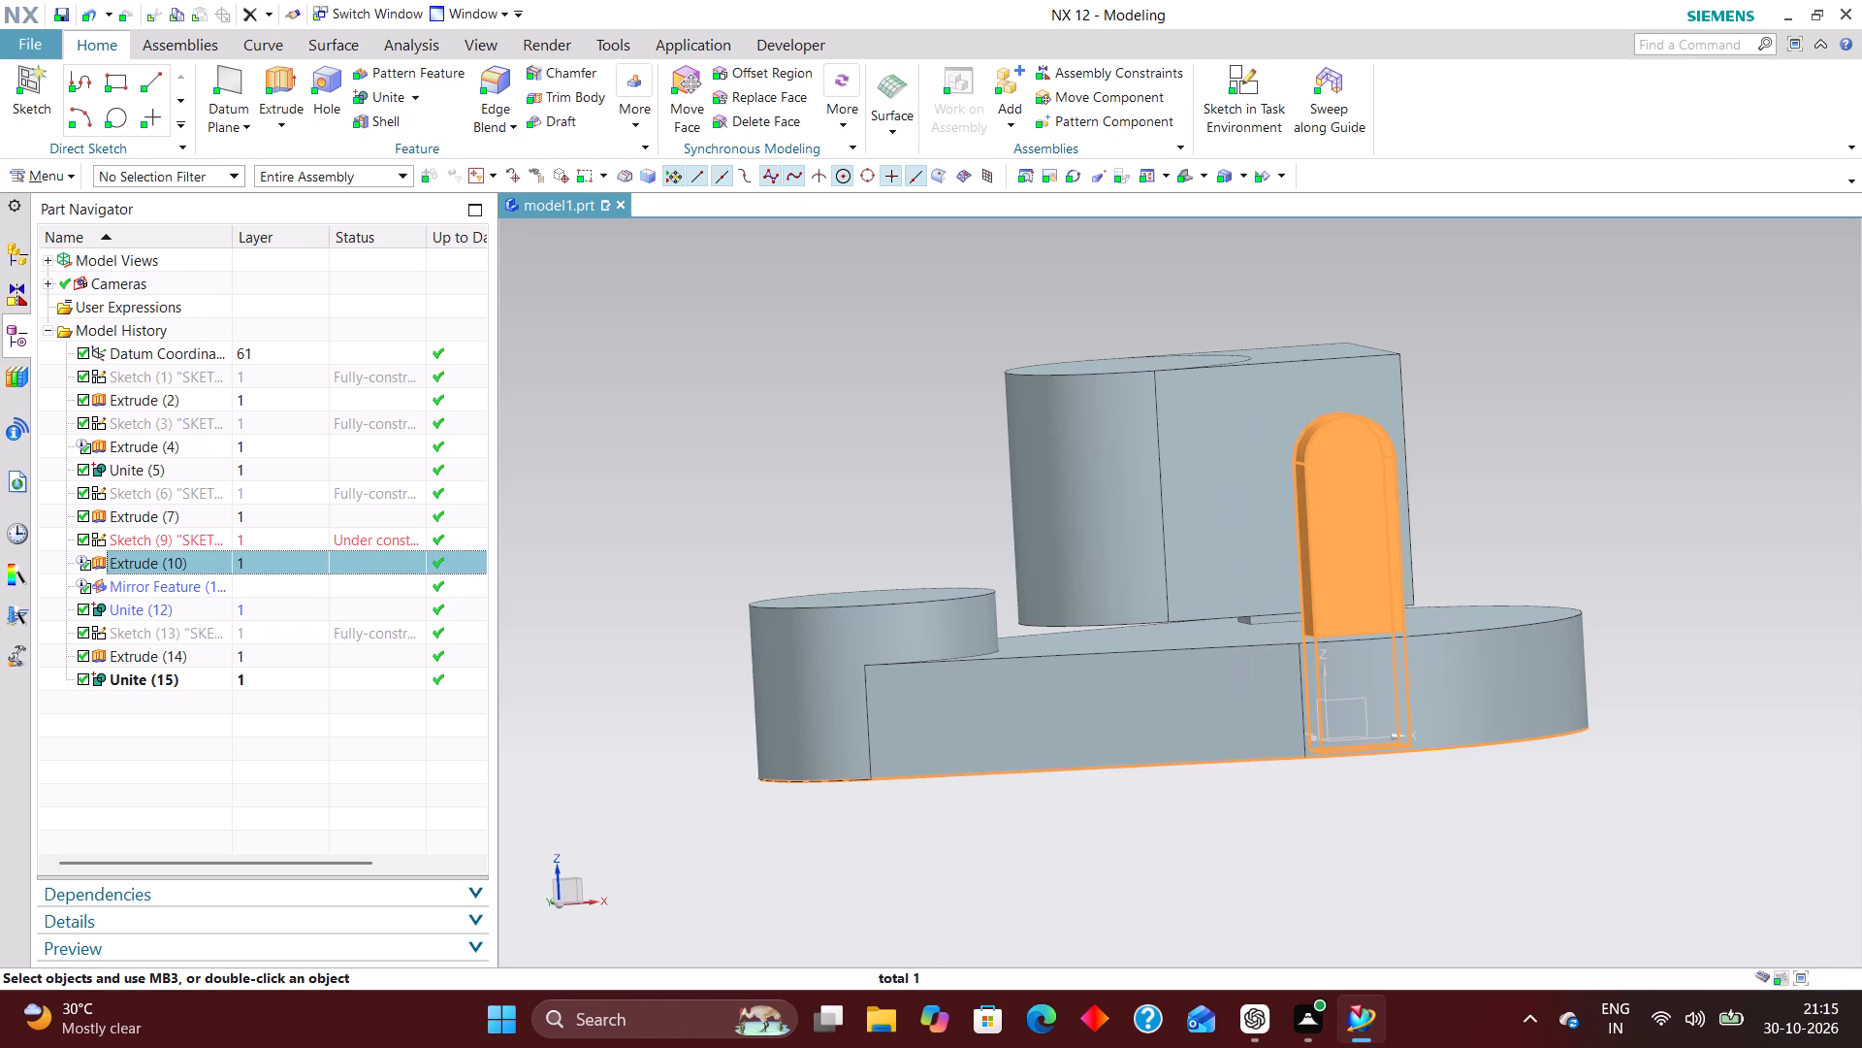
Delete the tall cylindrical boss's Sketch (6) together with its dependent Extrude (7).
left_click(211, 491)
left_click(208, 517)
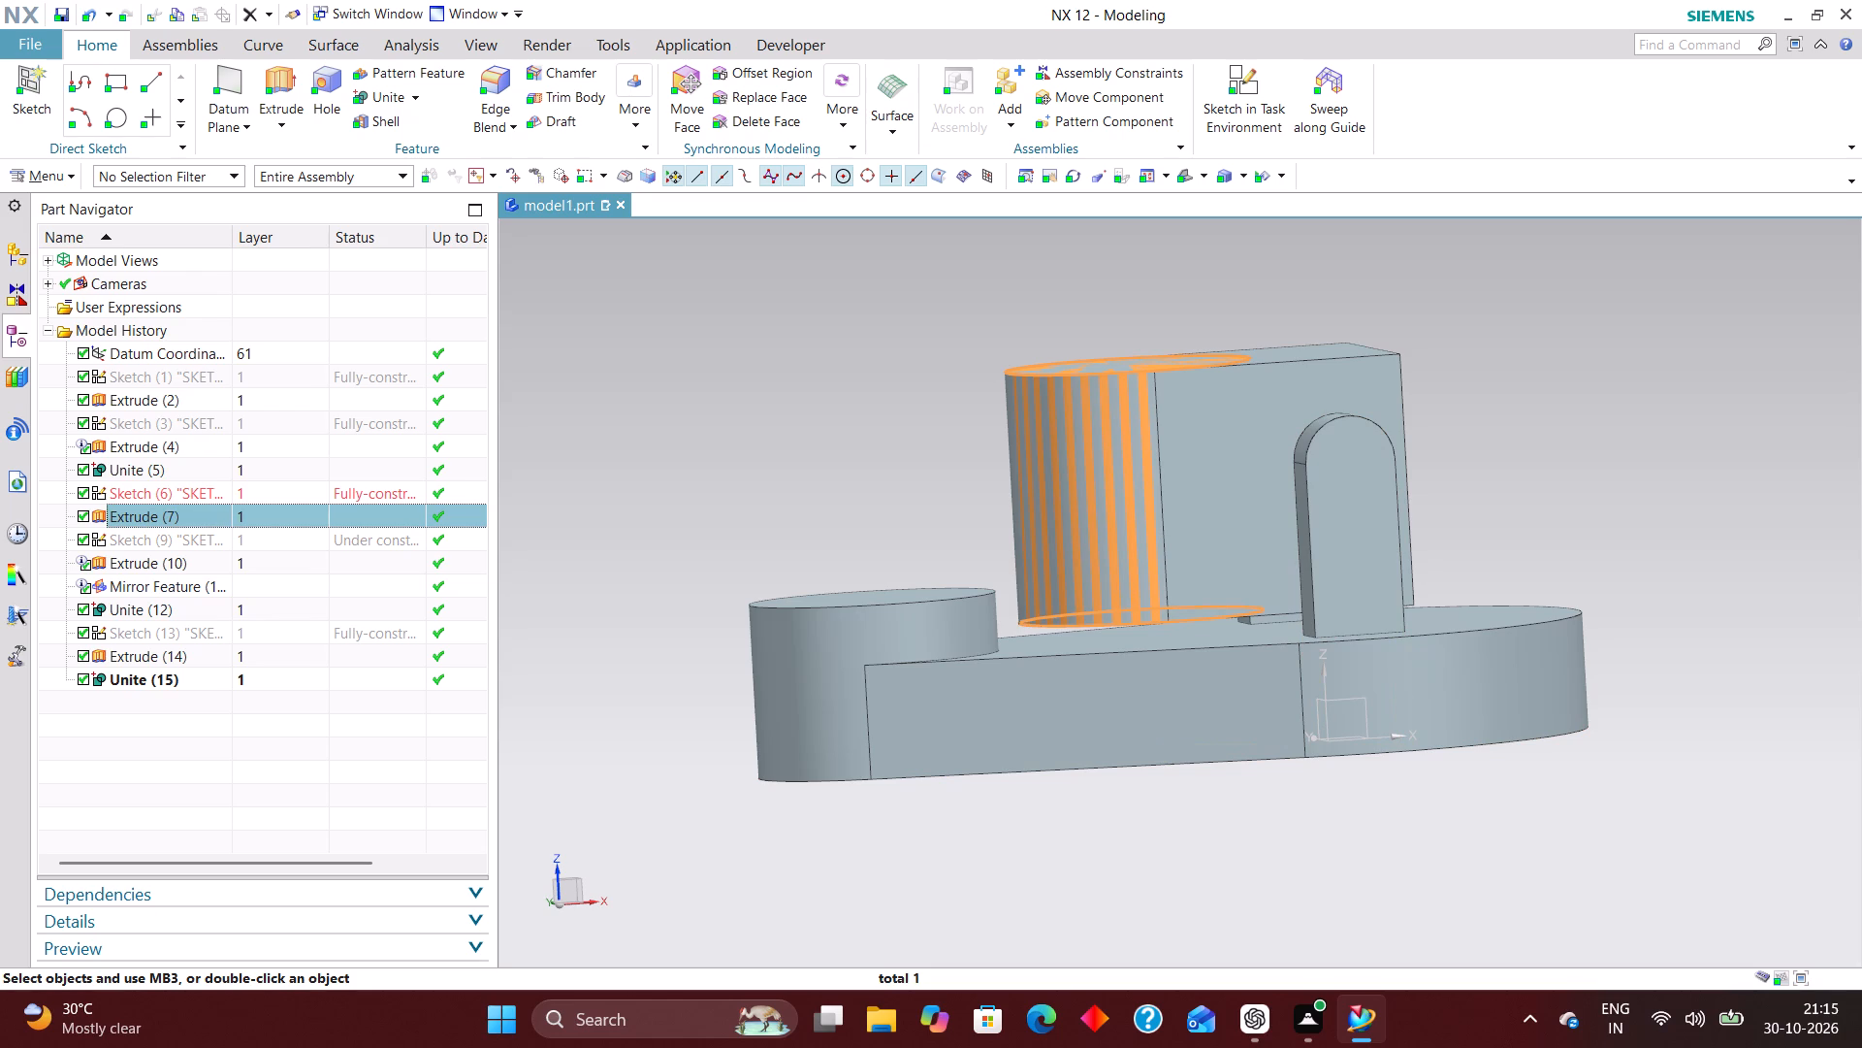
left_click(210, 490)
left_click(214, 507)
left_click(222, 492)
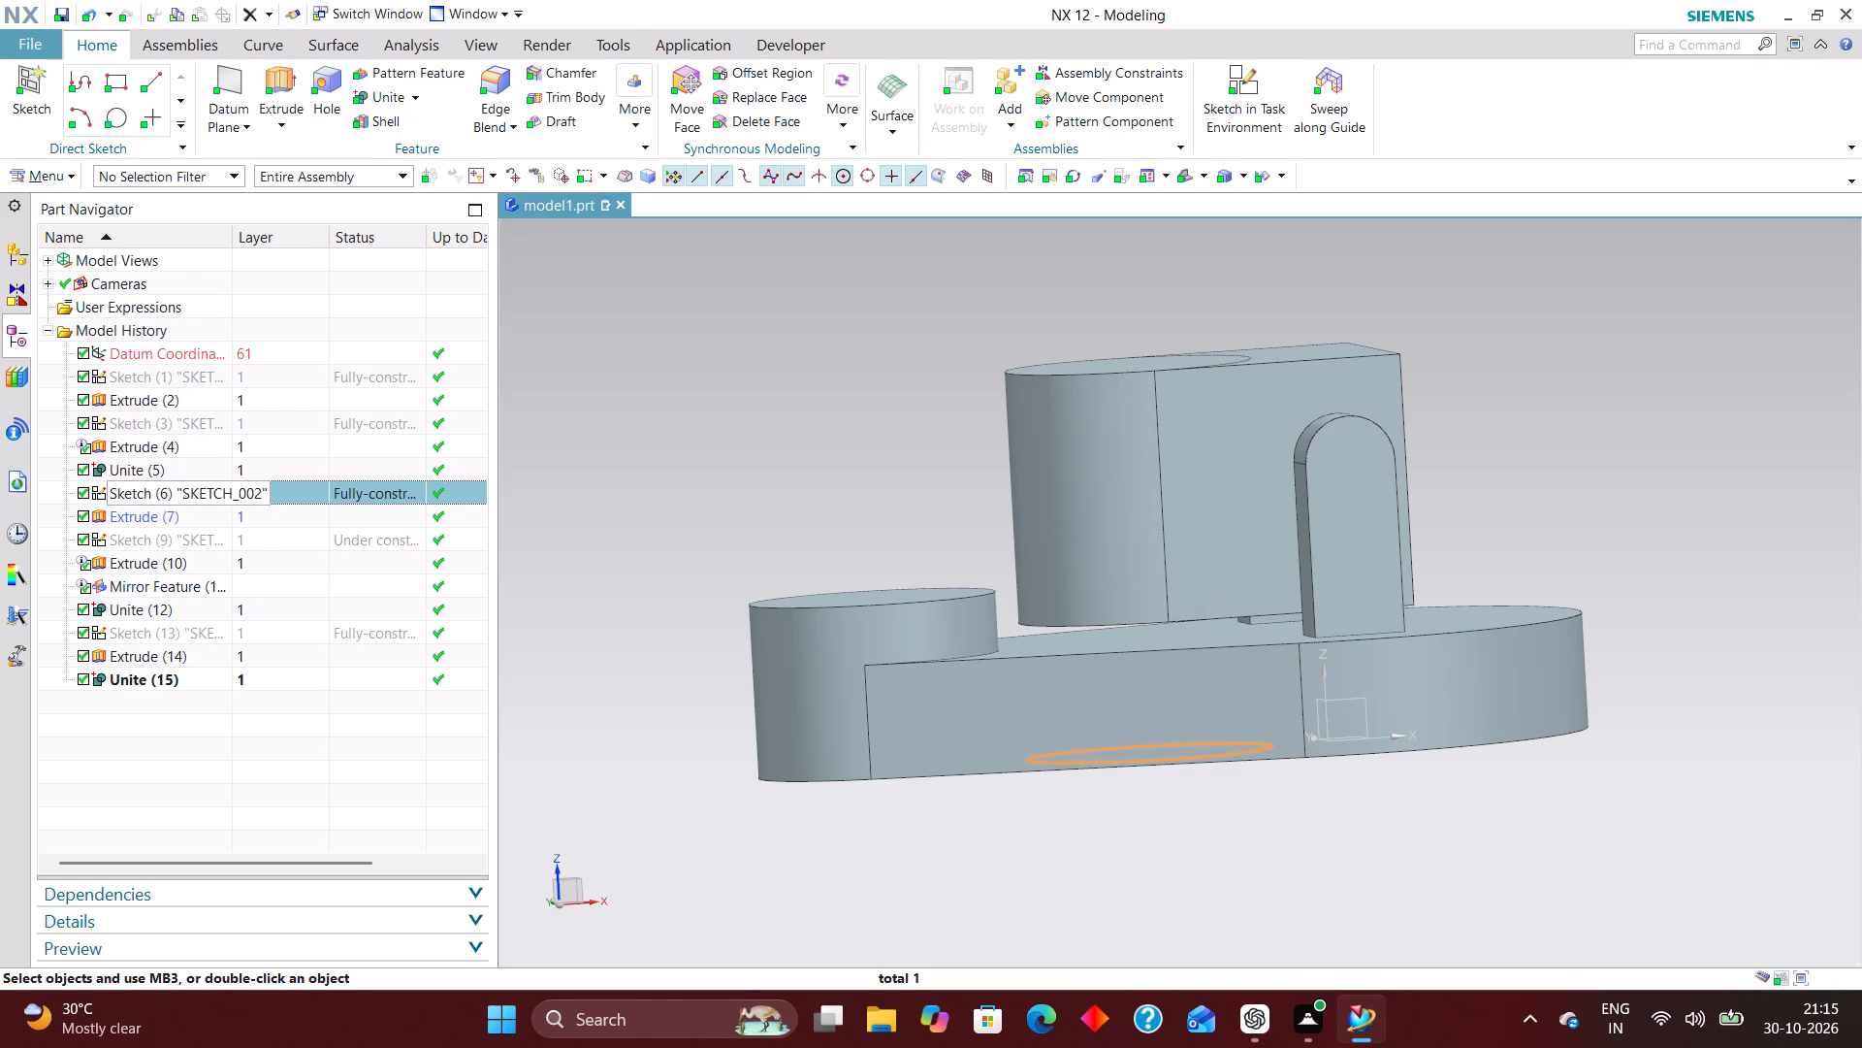
right_click(219, 492)
right_click(278, 491)
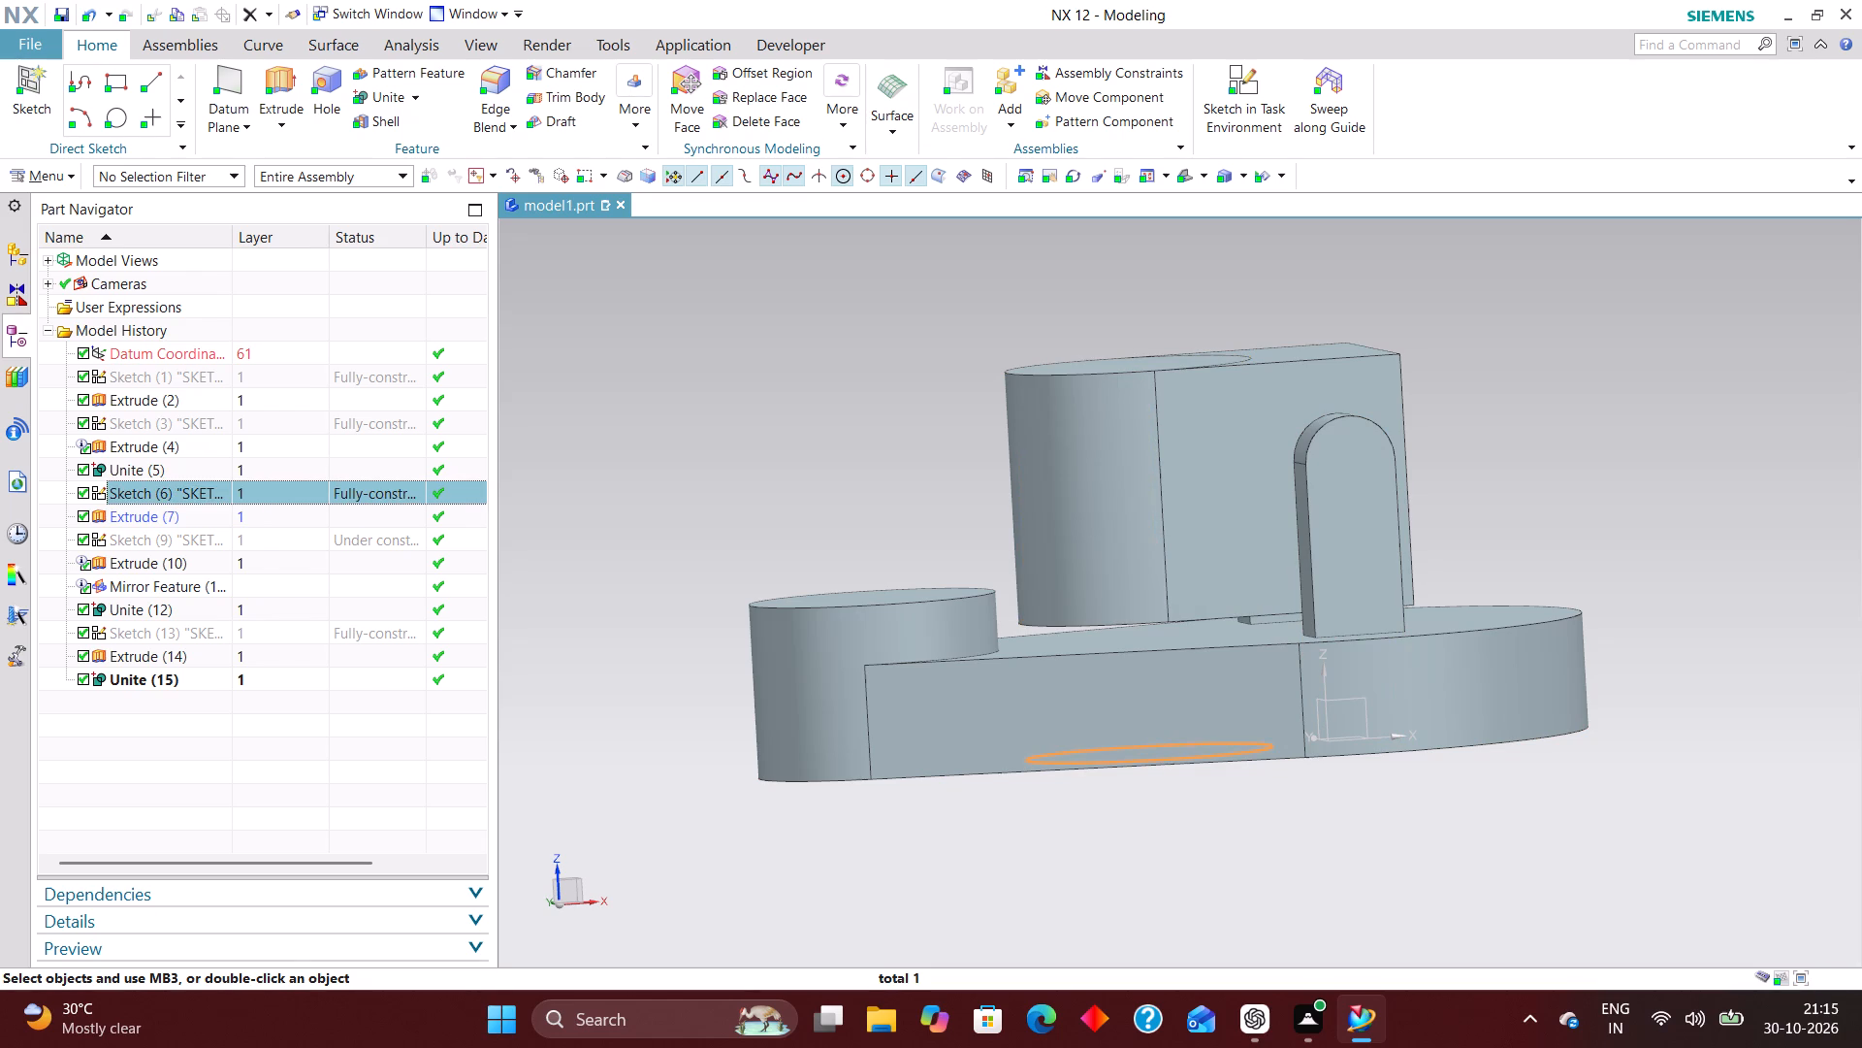
left_click(447, 330)
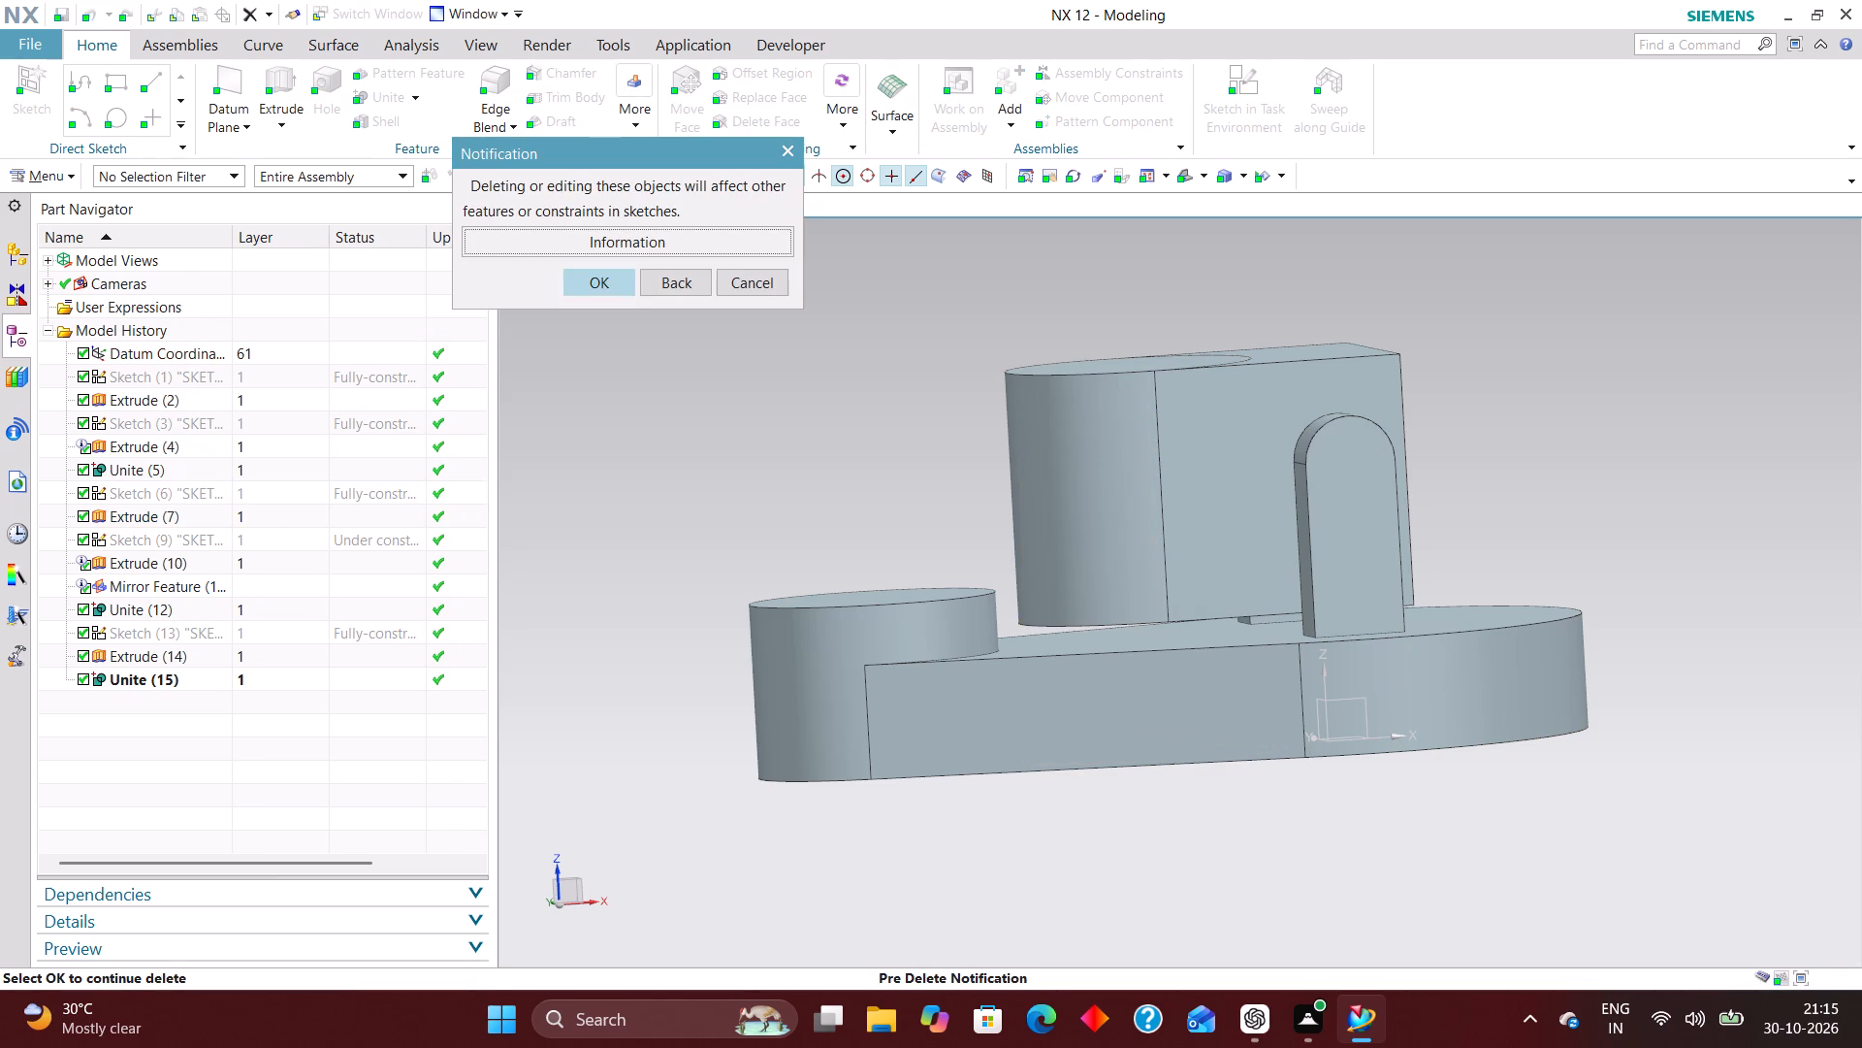
left_click(606, 288)
middle_click_drag(944, 475, 901, 546)
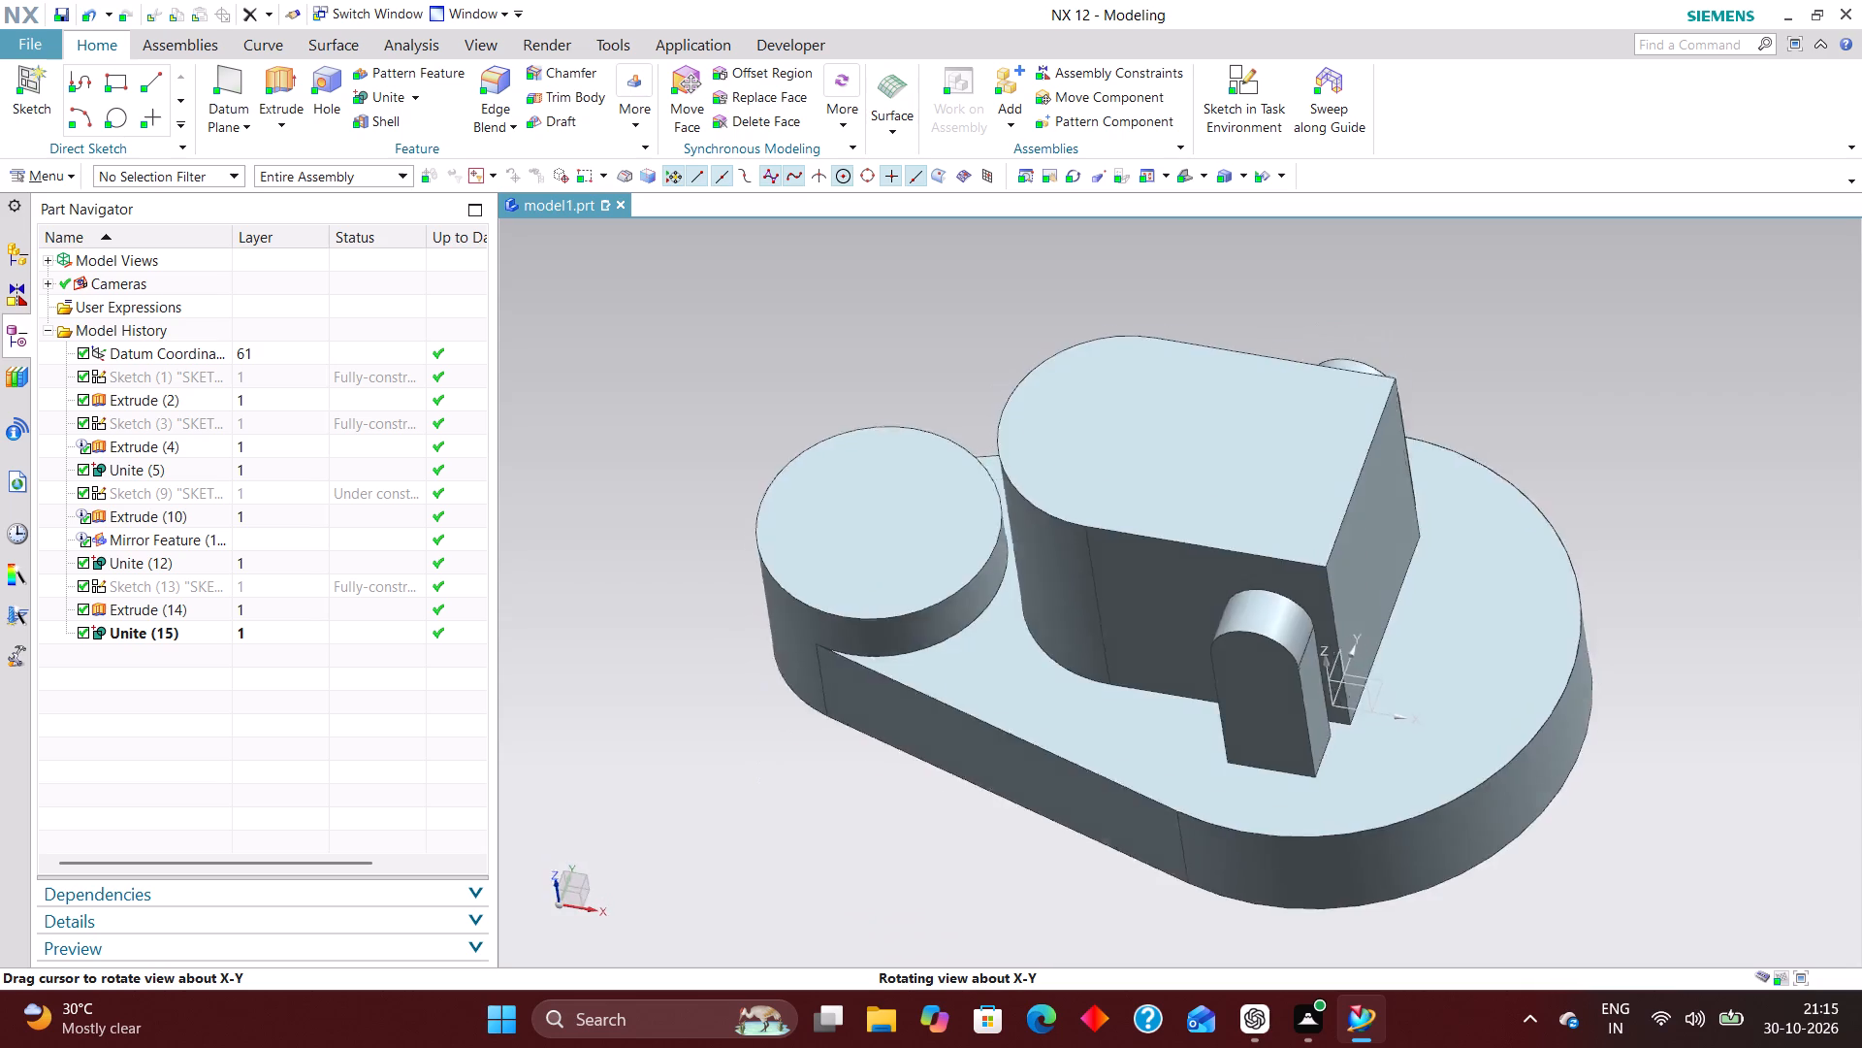
middle_click_drag(901, 546, 914, 499)
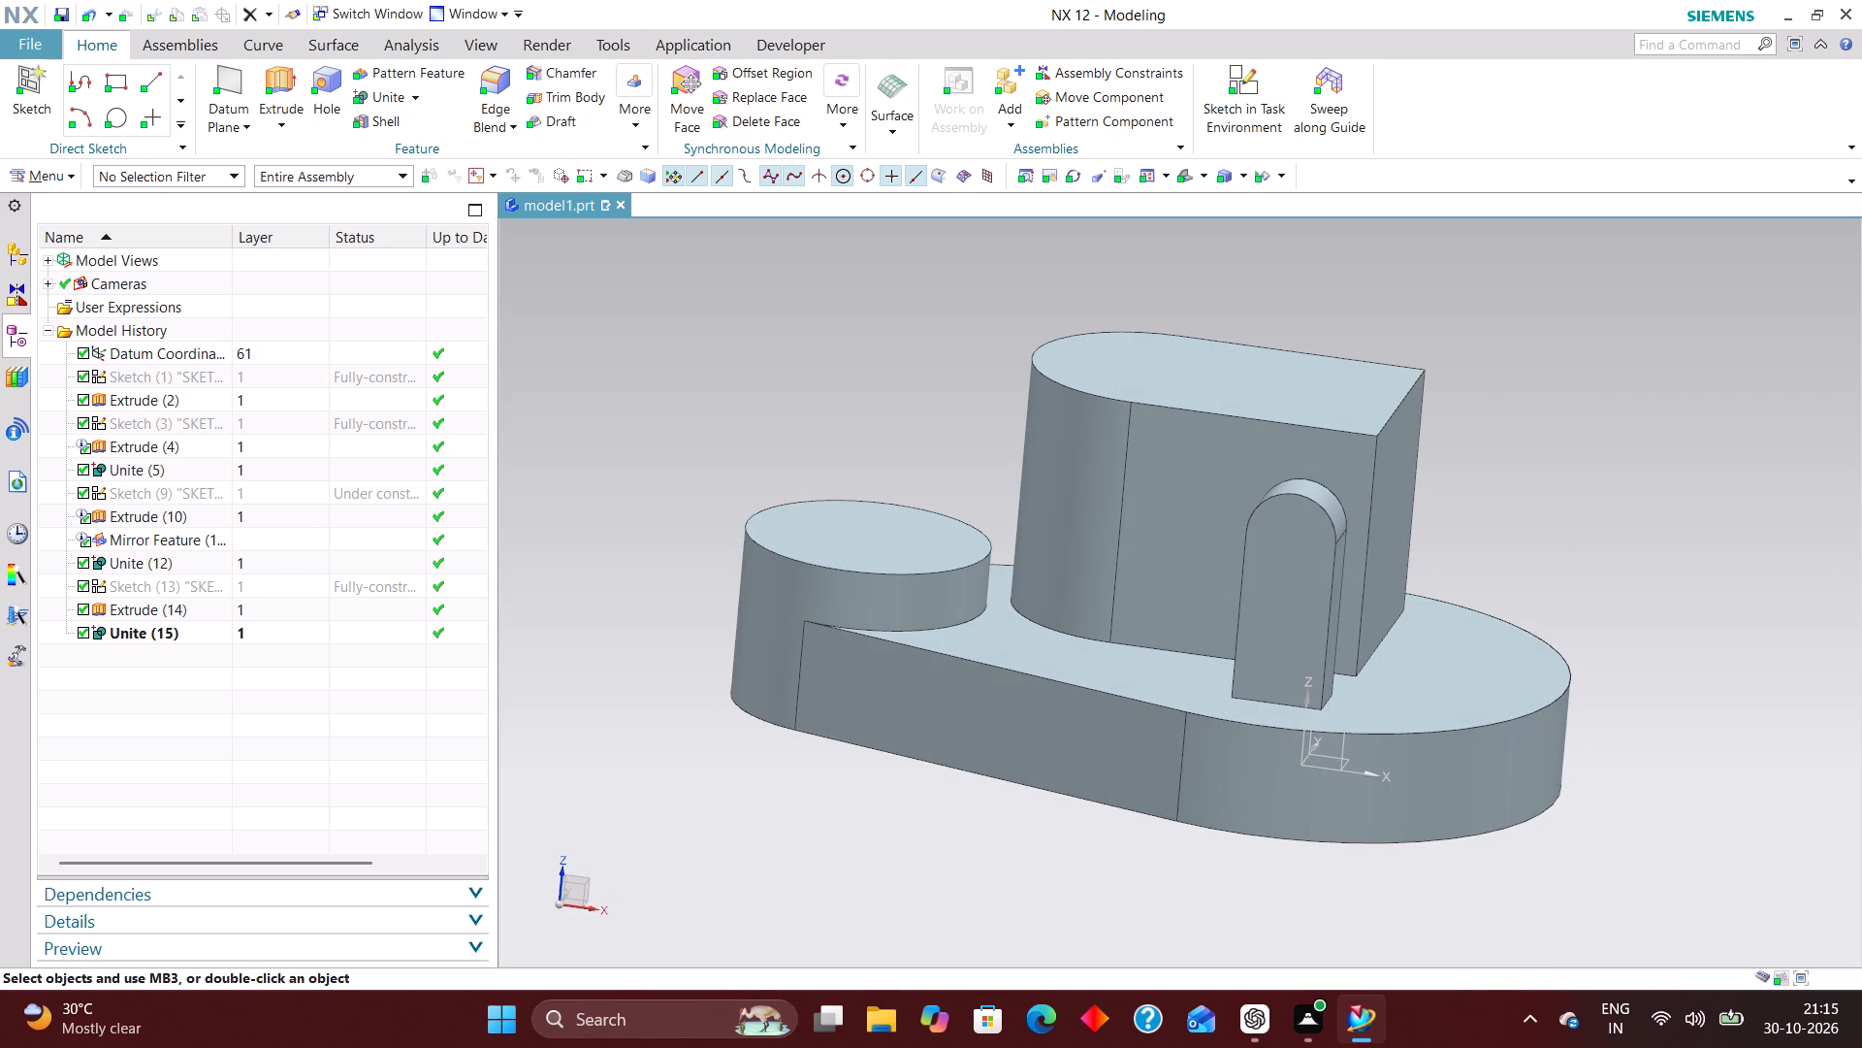
left_click(1185, 165)
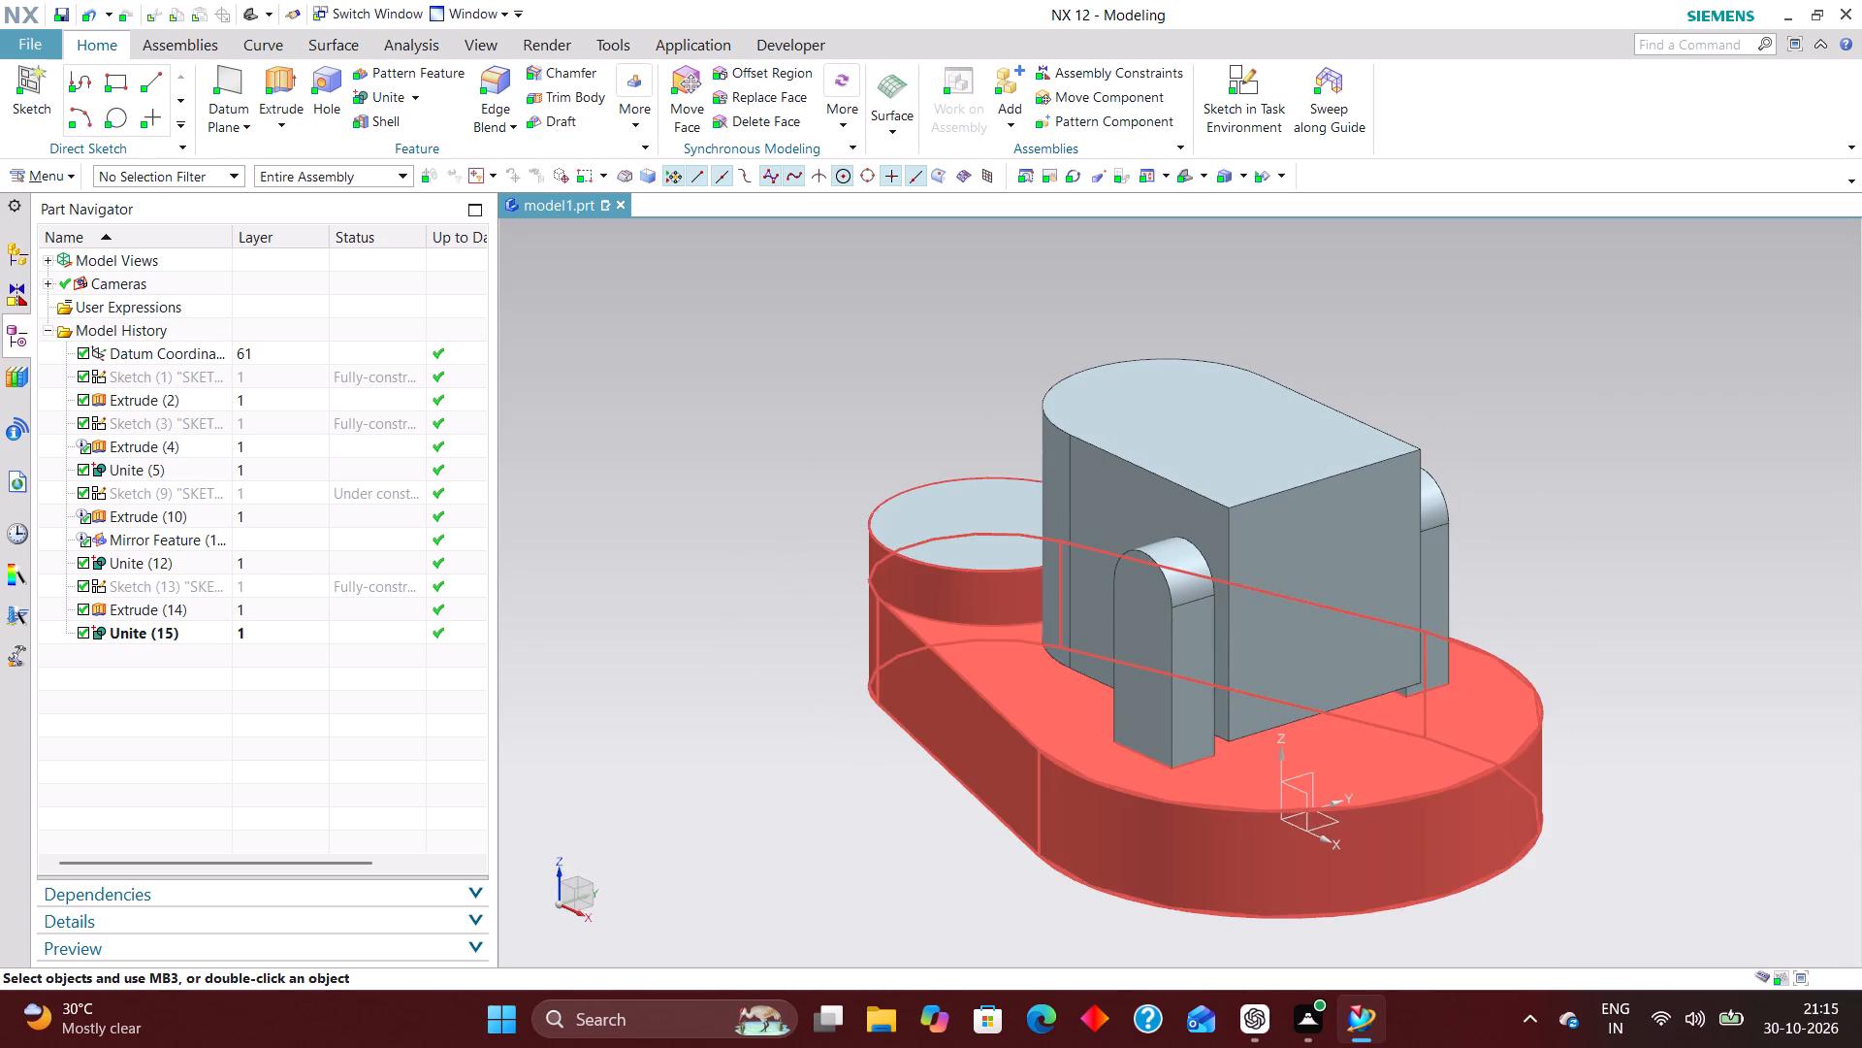
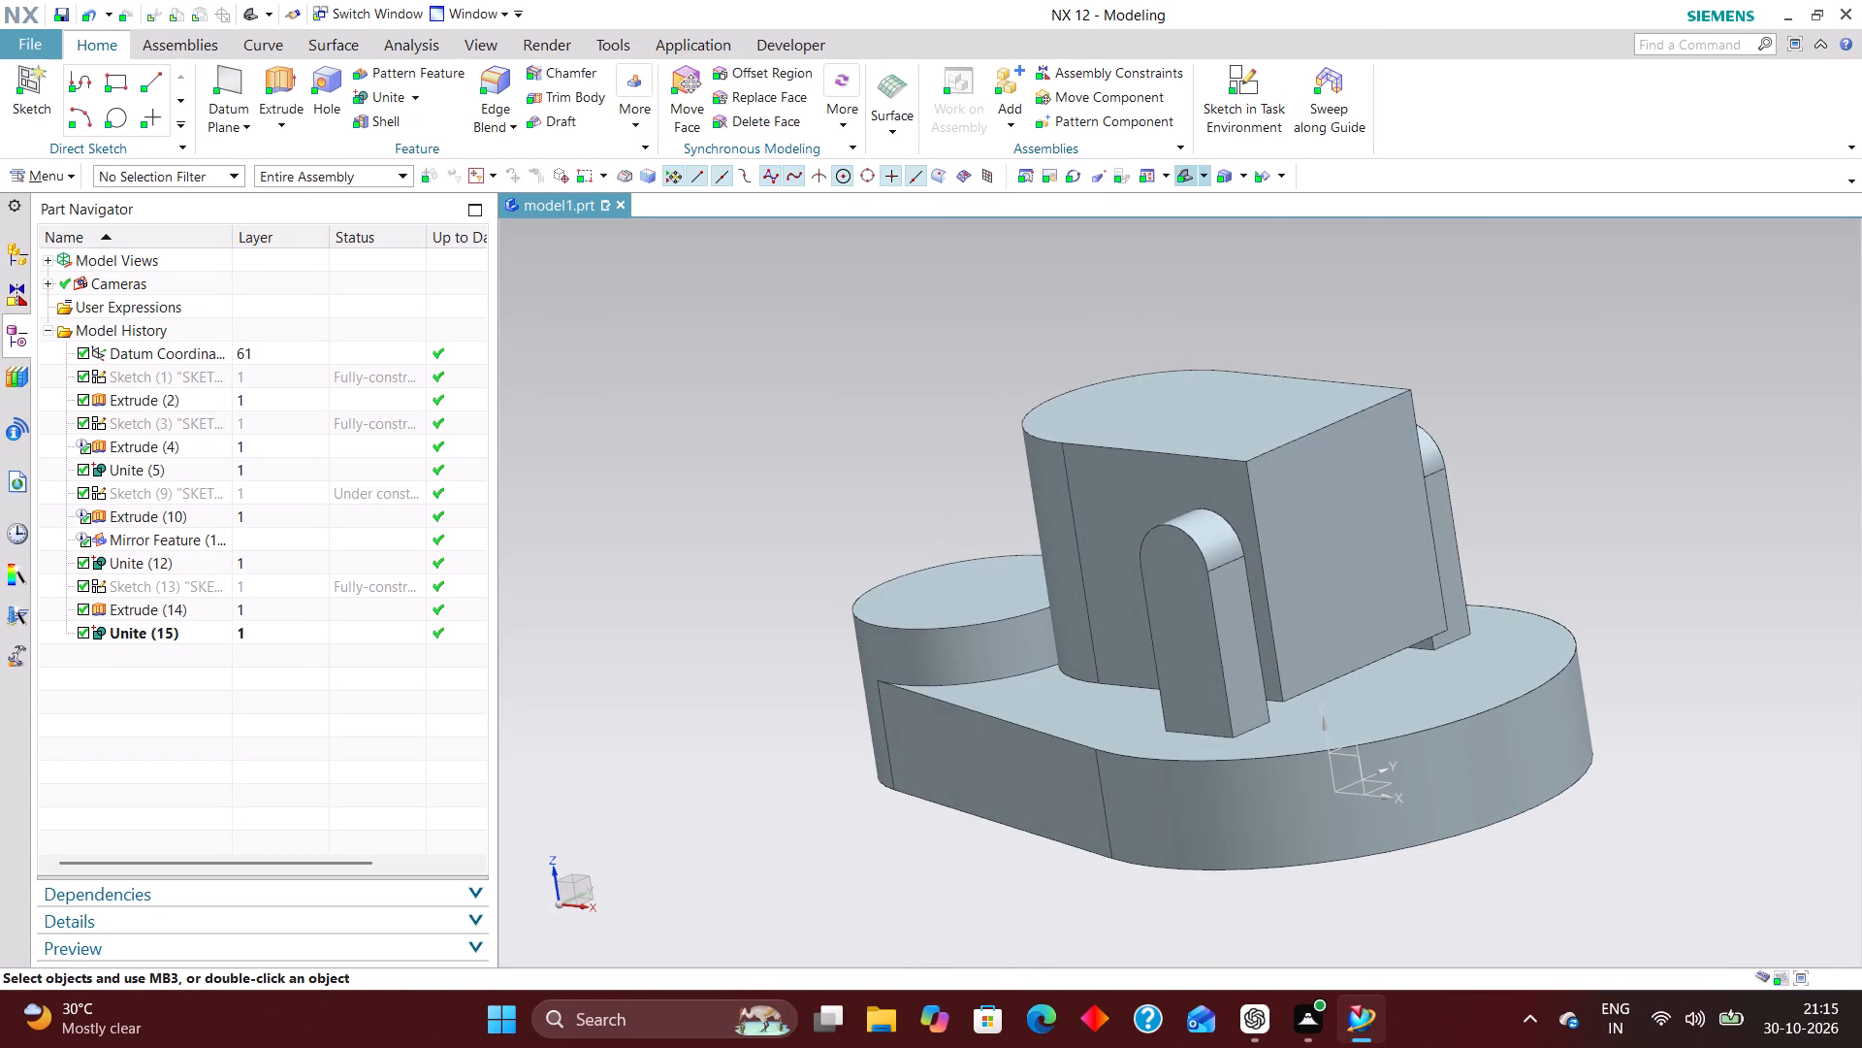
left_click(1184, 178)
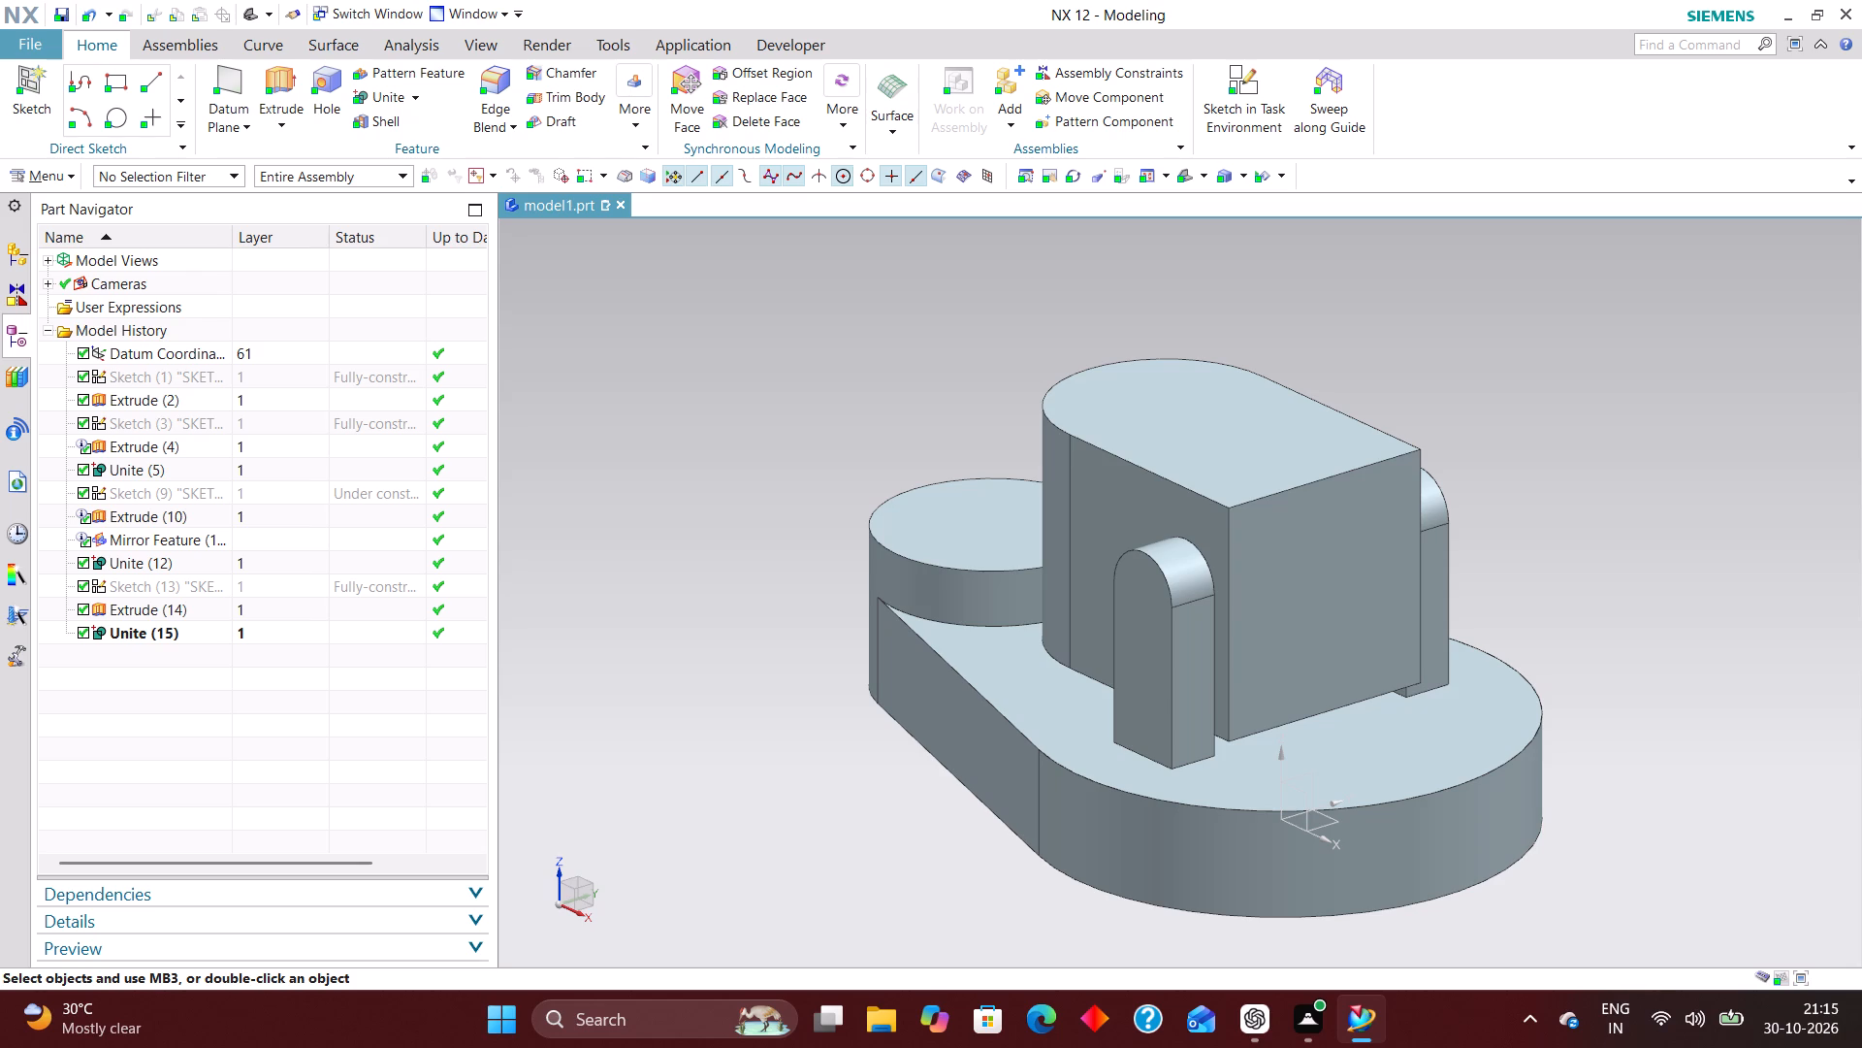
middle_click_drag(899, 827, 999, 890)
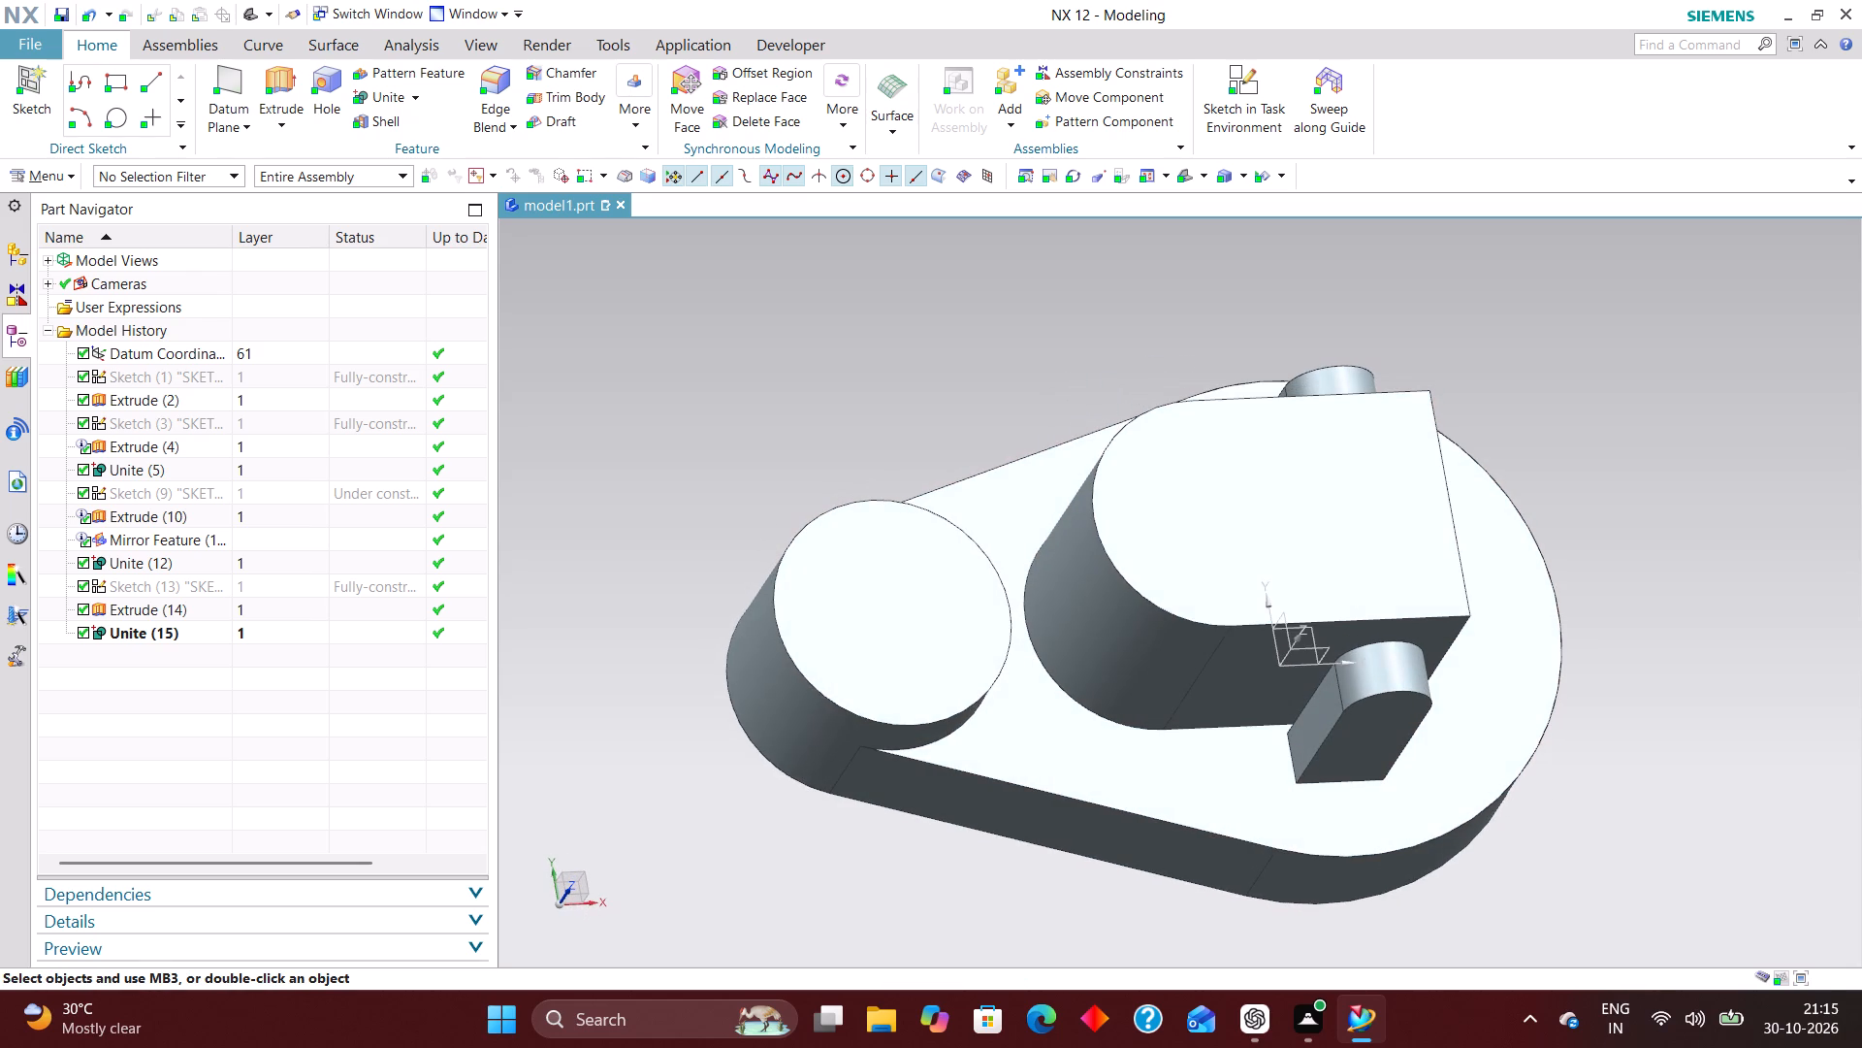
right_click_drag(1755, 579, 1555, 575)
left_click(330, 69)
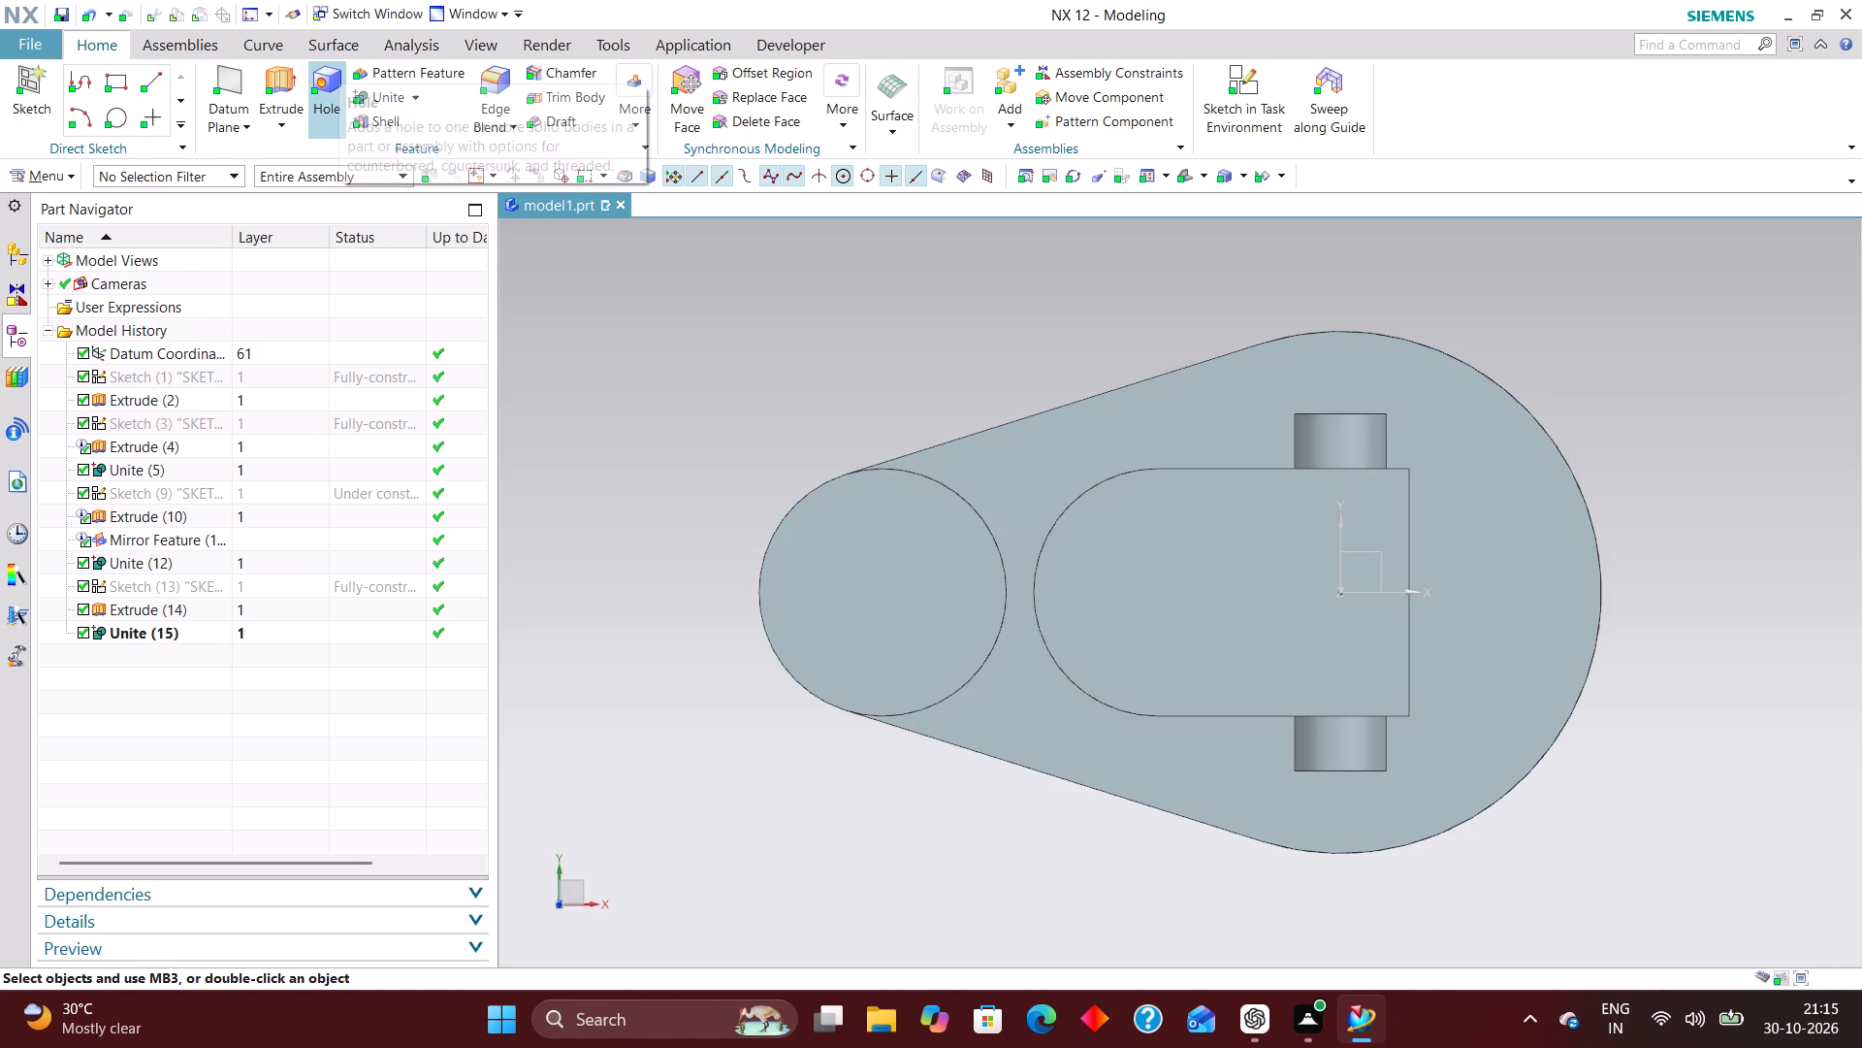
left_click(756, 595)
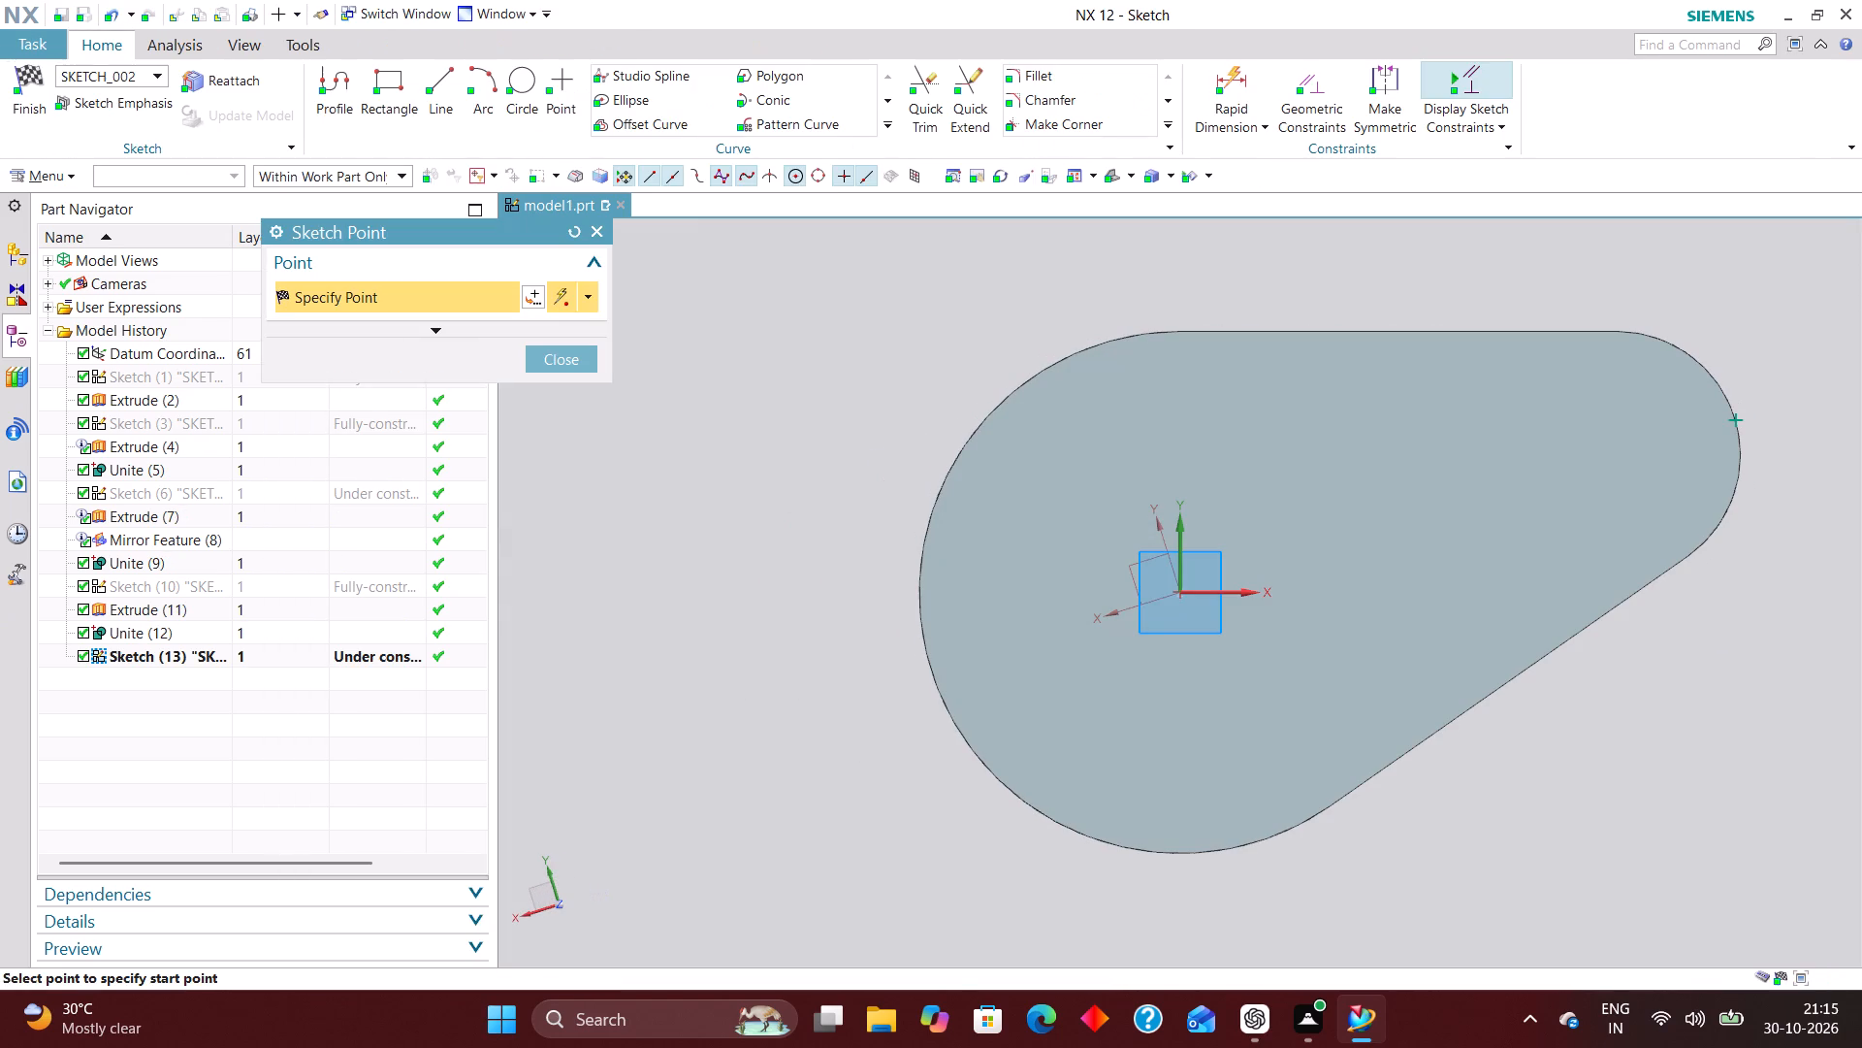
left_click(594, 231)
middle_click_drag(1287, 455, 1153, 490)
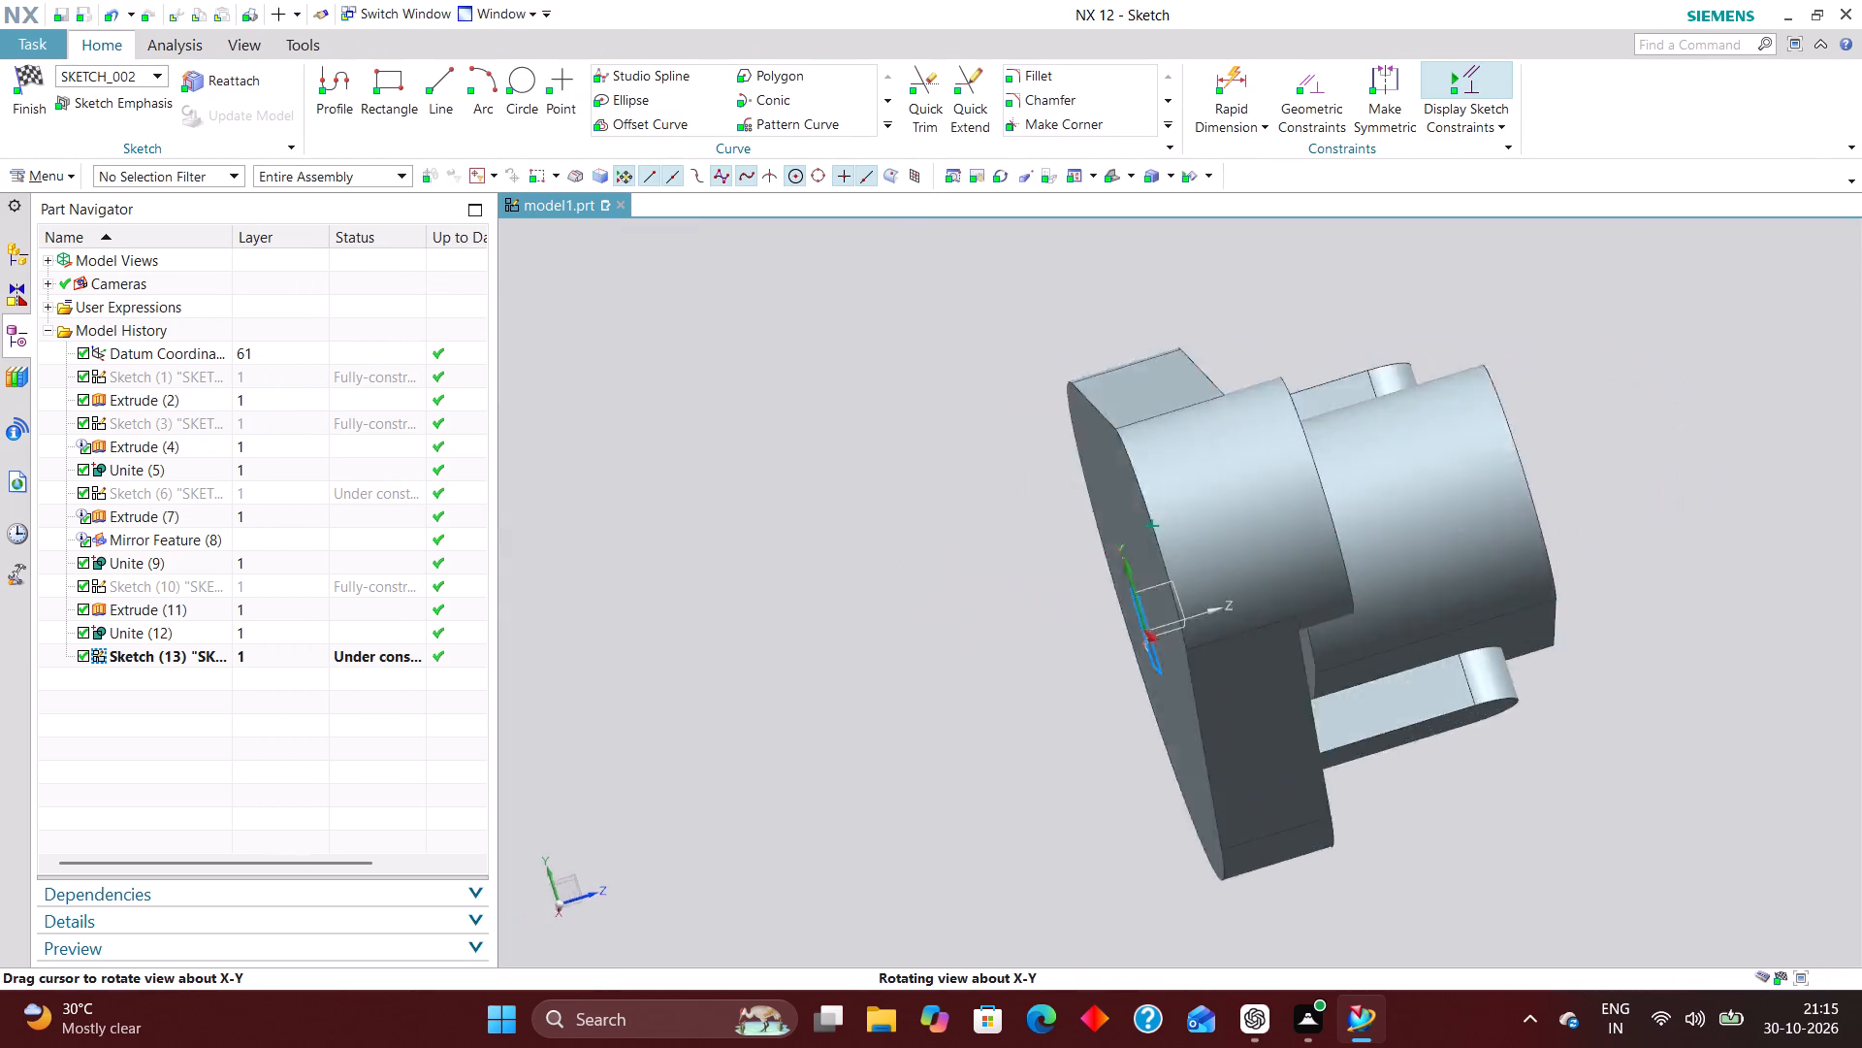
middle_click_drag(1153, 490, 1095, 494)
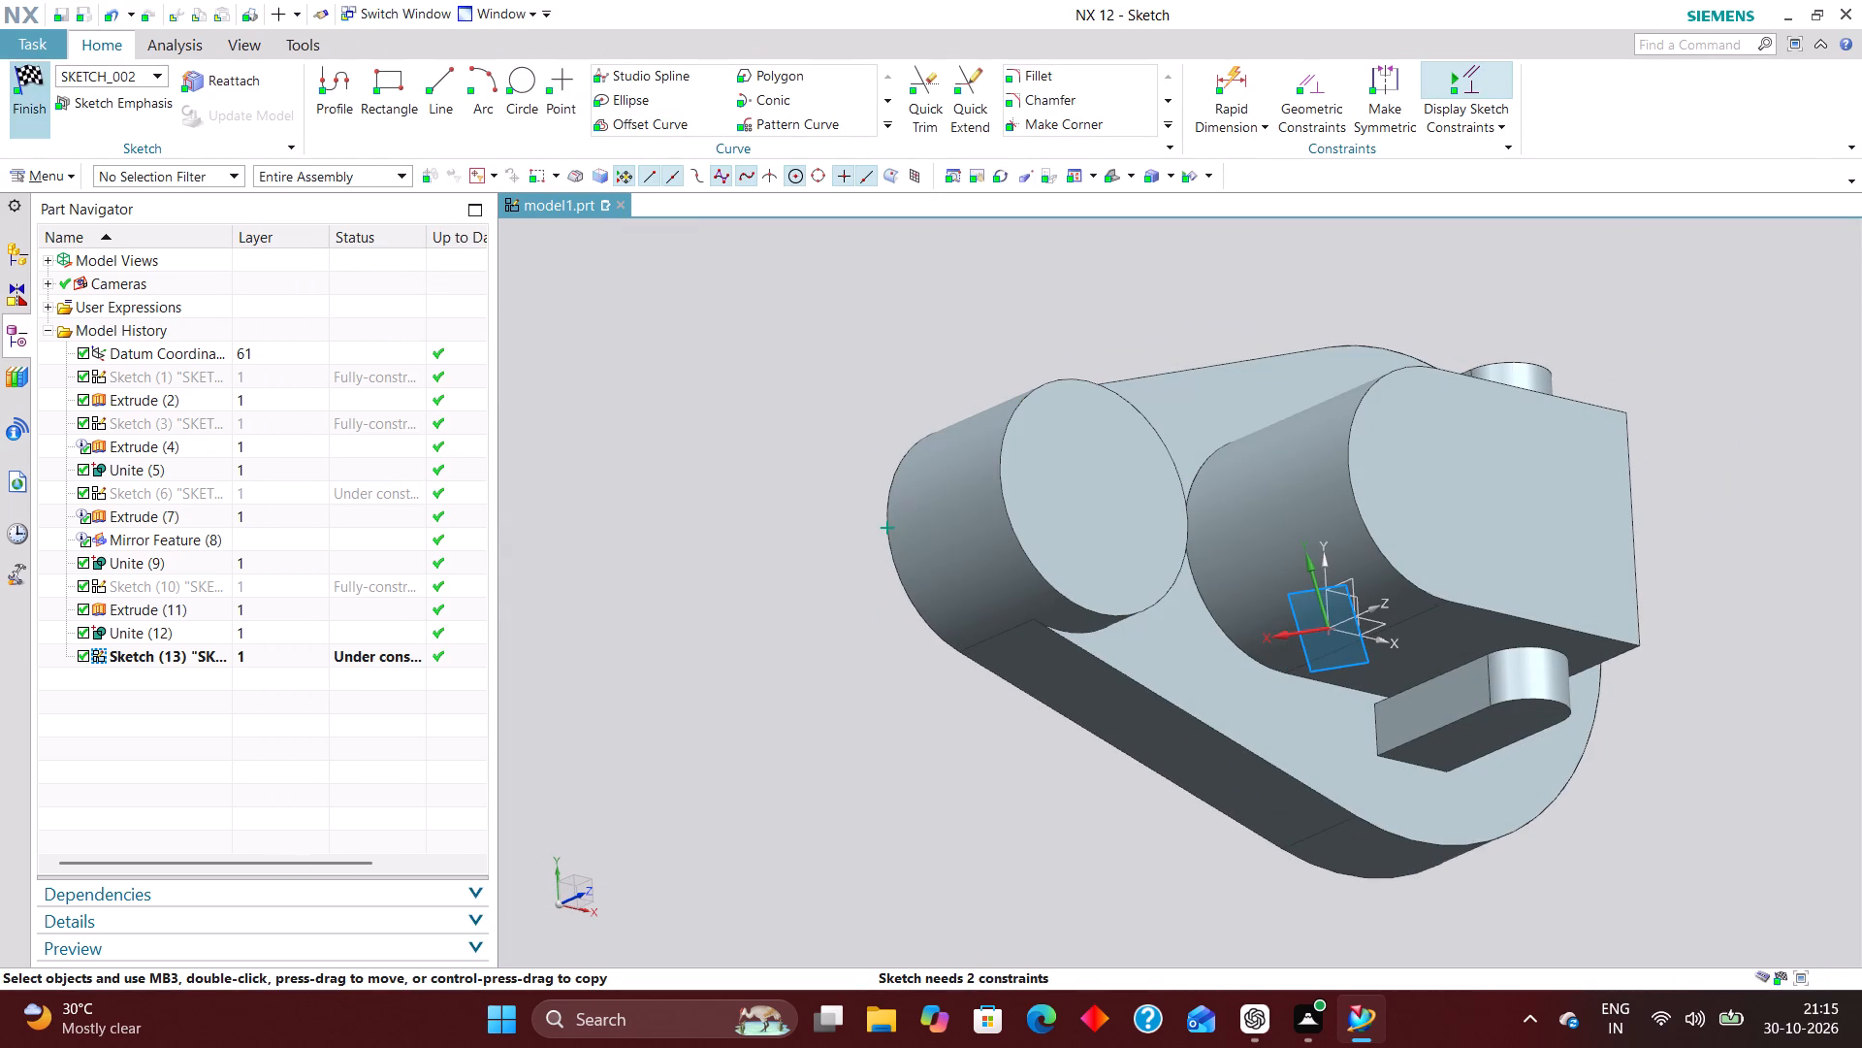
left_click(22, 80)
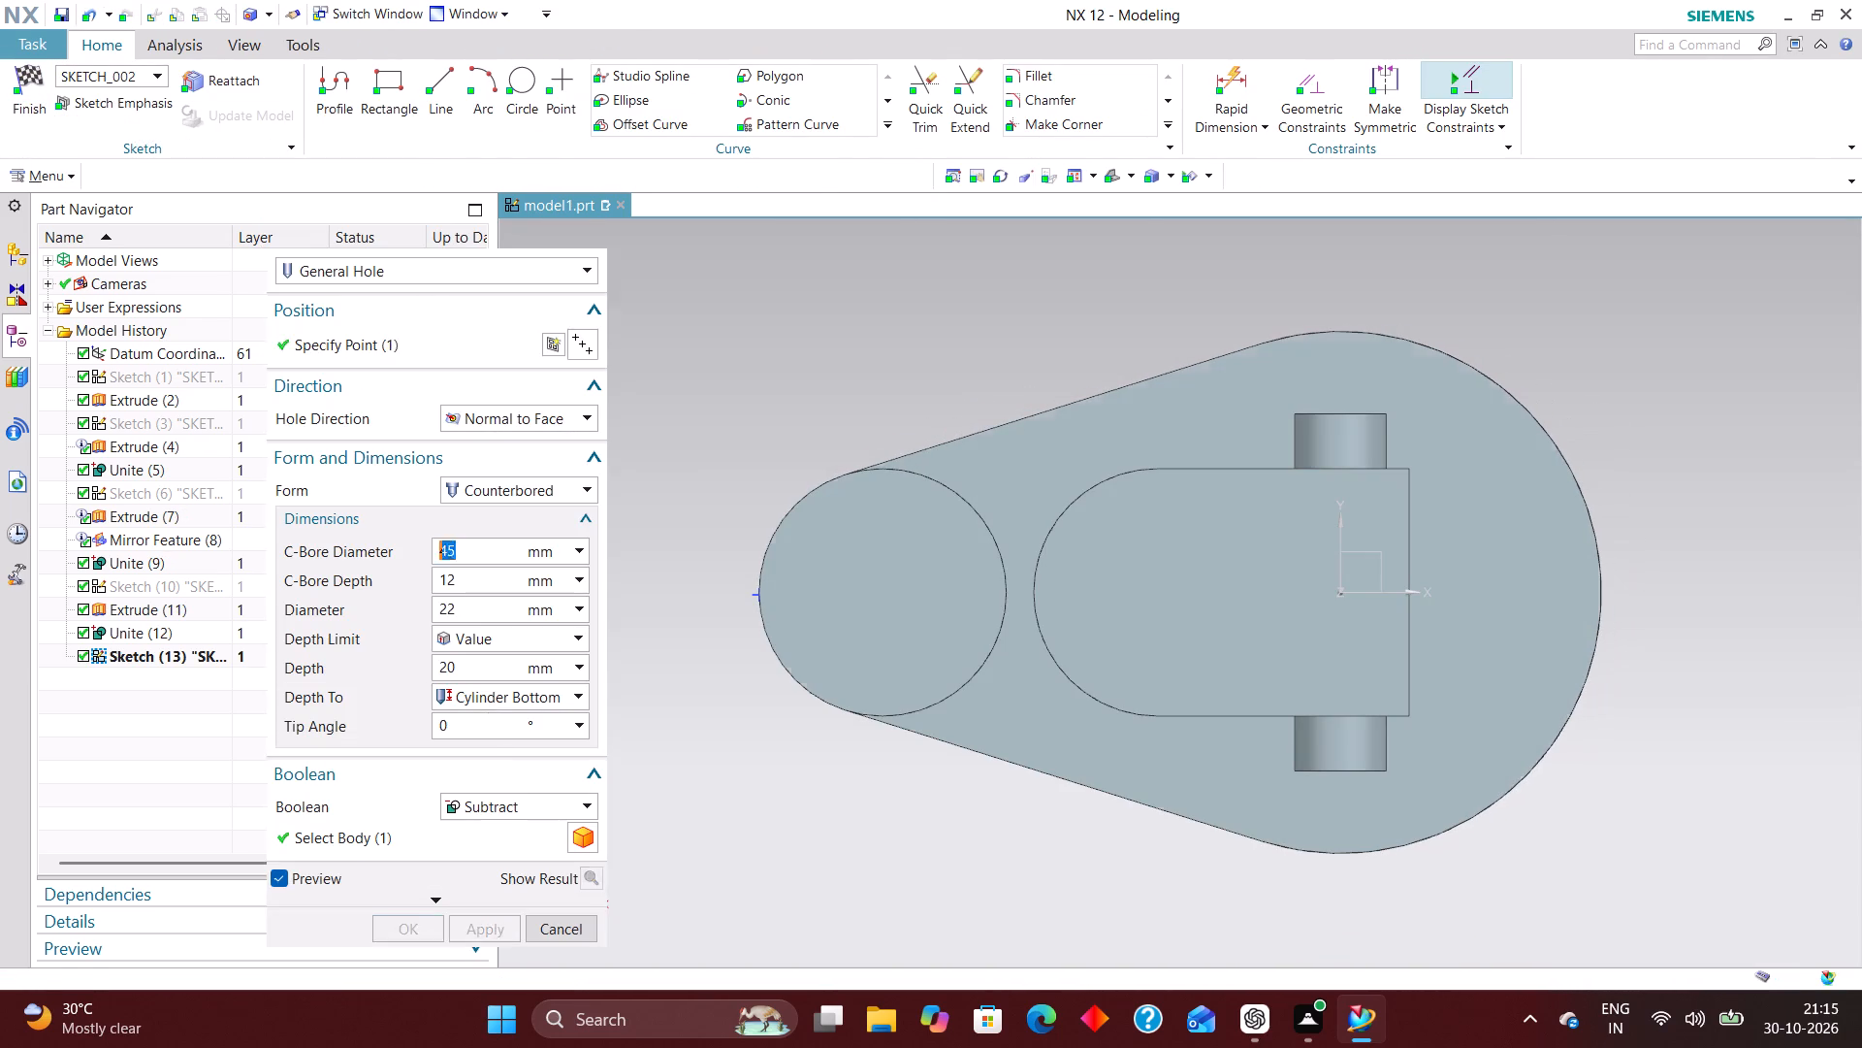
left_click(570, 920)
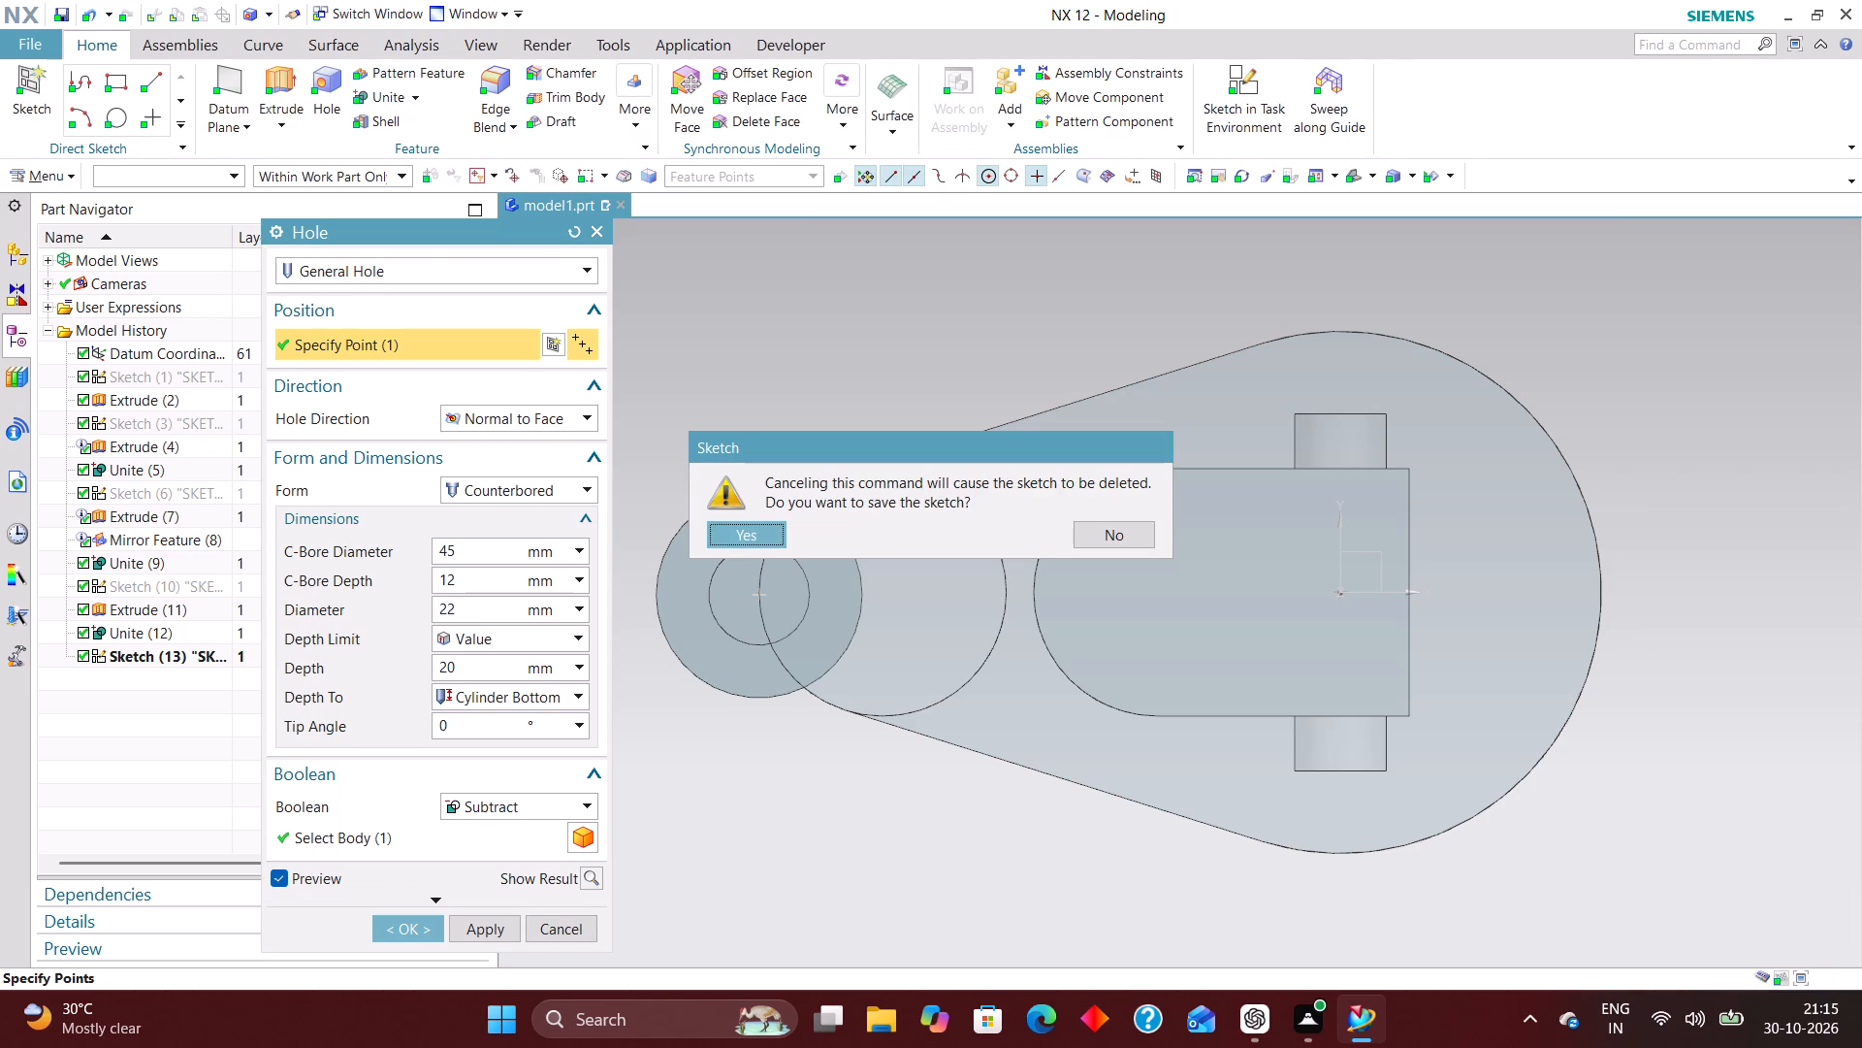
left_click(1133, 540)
Cut a simple 23 mm diameter hole through the body, centred on the round boss at the base plate's narrow end.
middle_click_drag(1034, 798, 1043, 782)
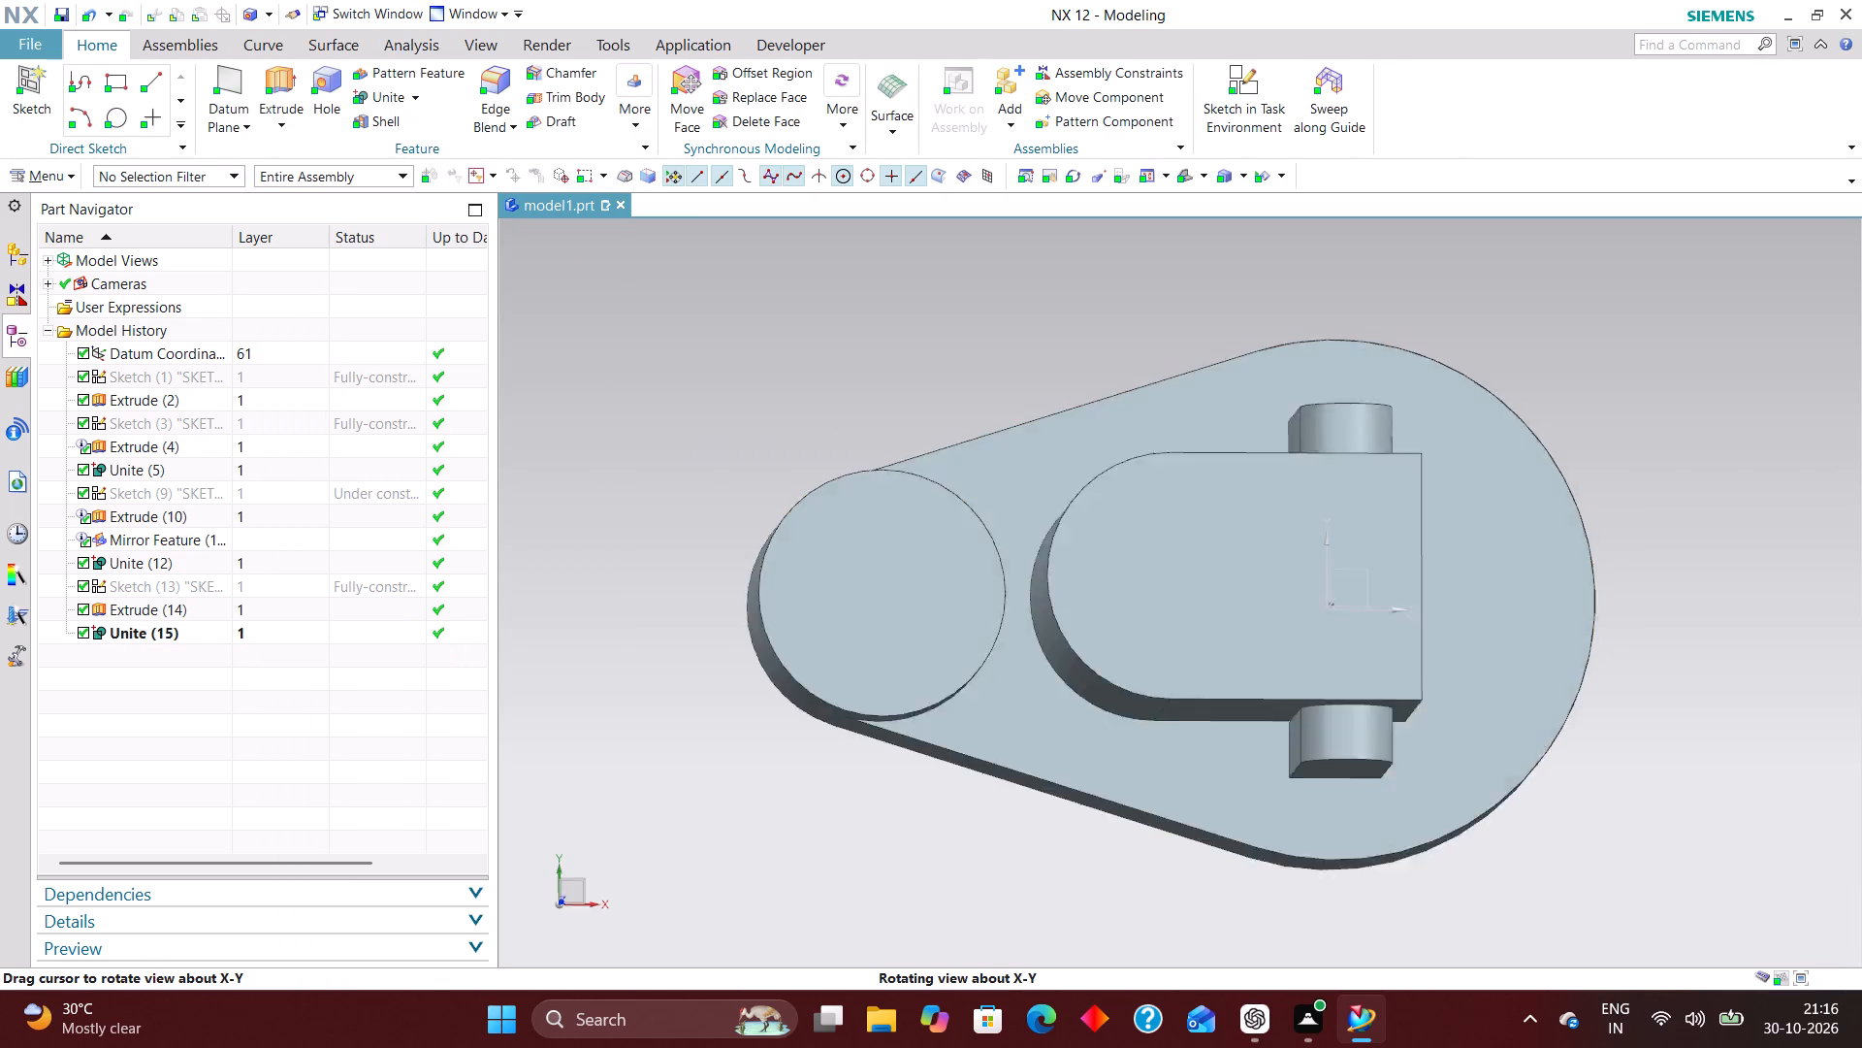
middle_click_drag(1043, 782, 1015, 733)
left_click(326, 77)
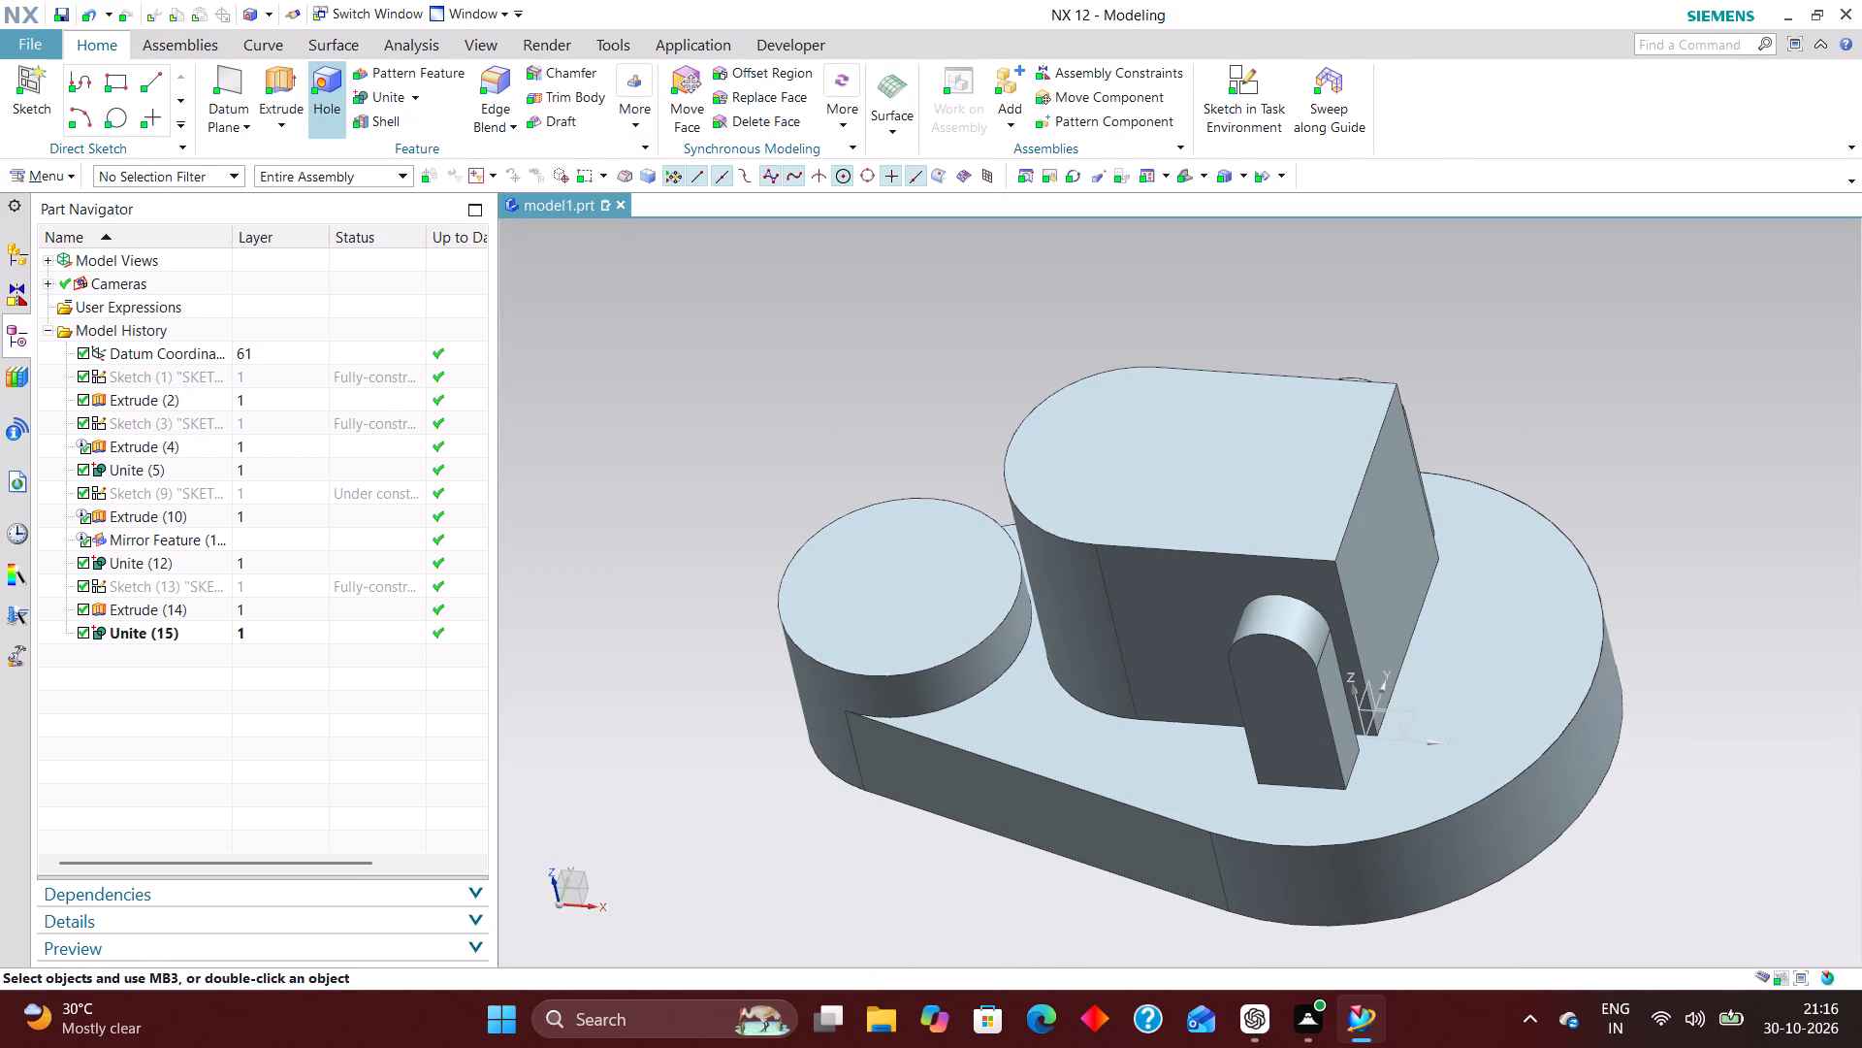
left_click(977, 644)
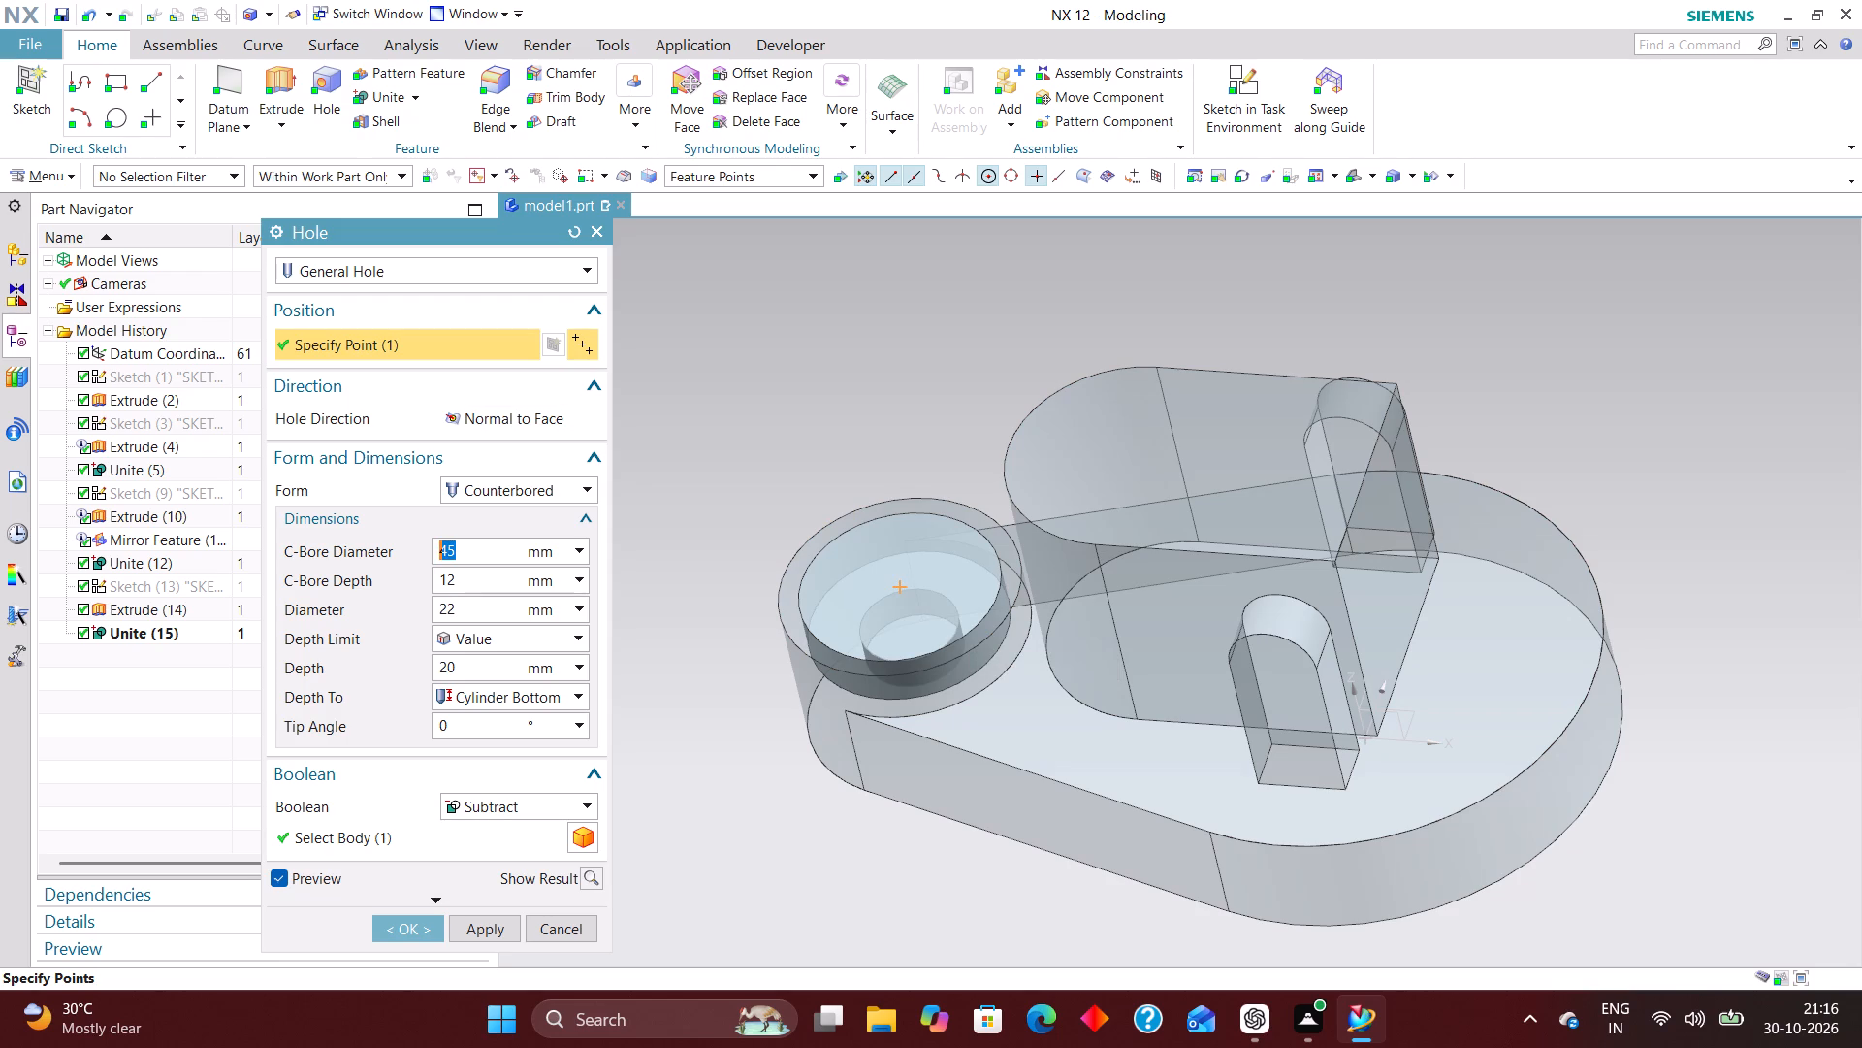
left_click(558, 489)
left_click(549, 515)
middle_click_drag(878, 432, 884, 429)
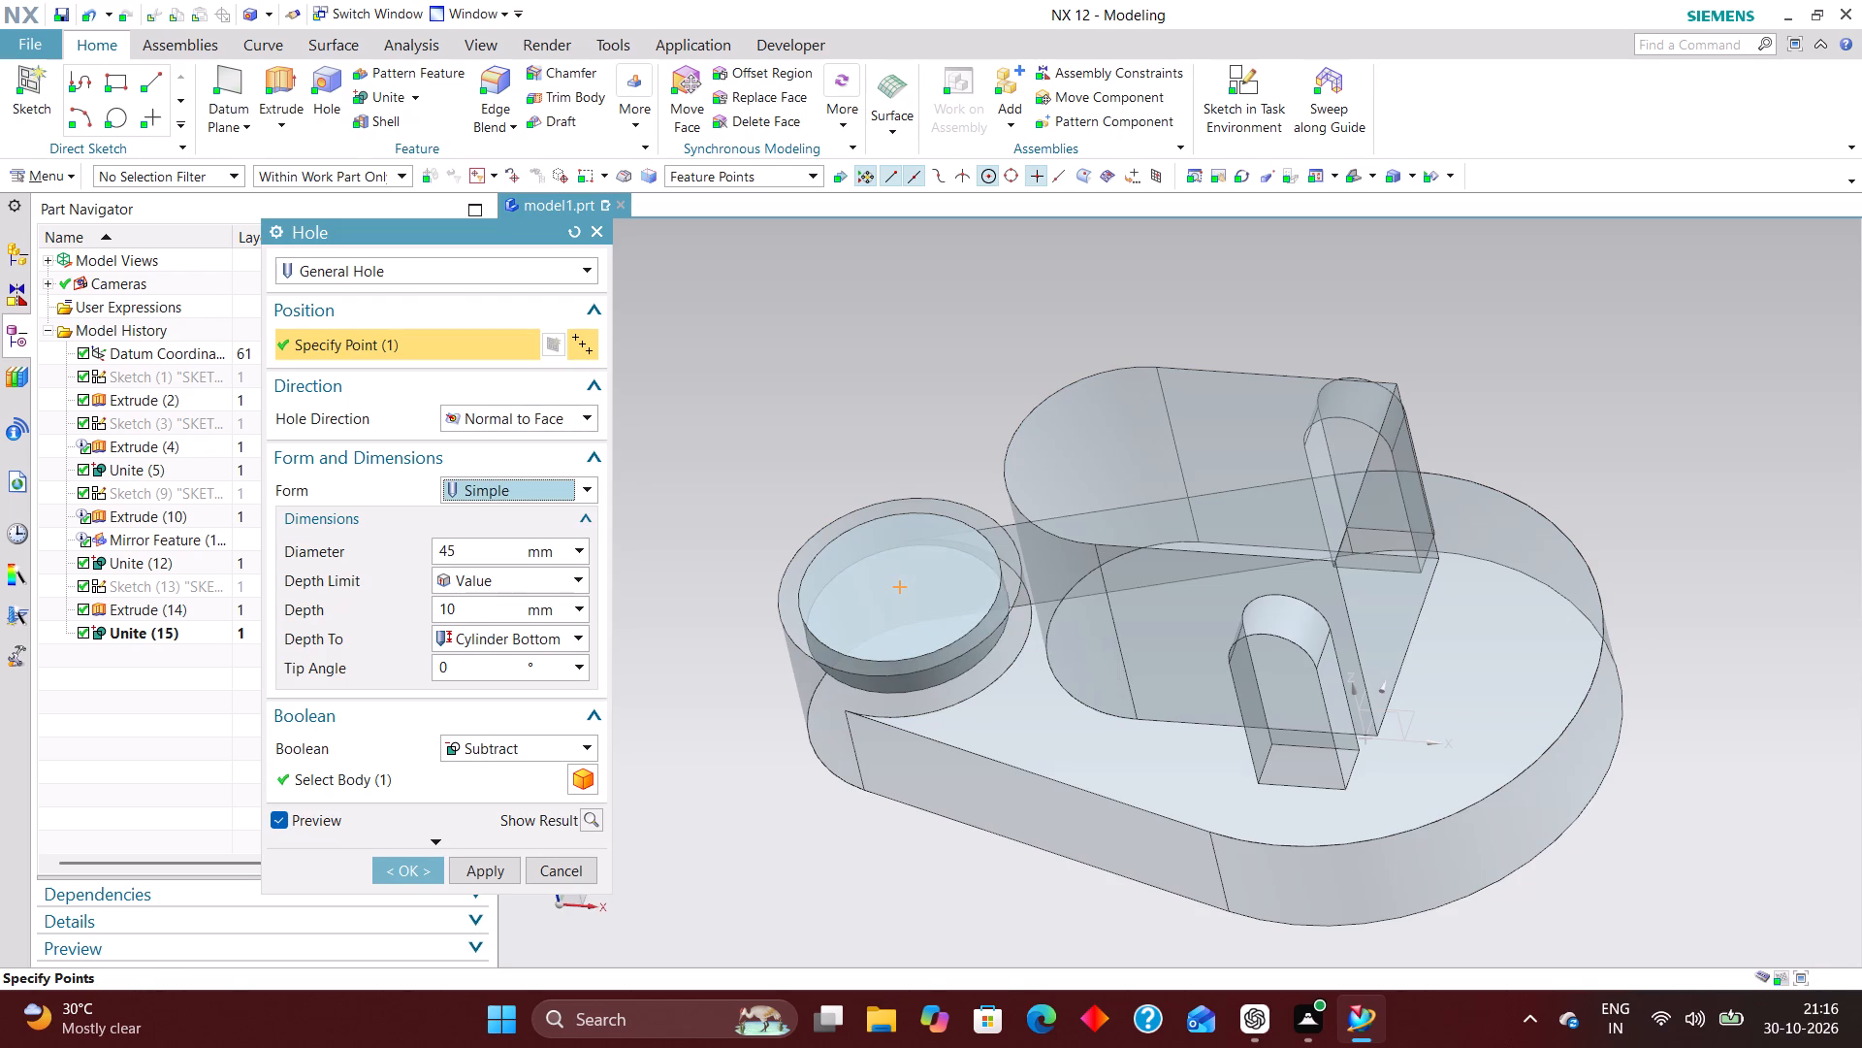
middle_click_drag(884, 429, 915, 389)
left_click(507, 580)
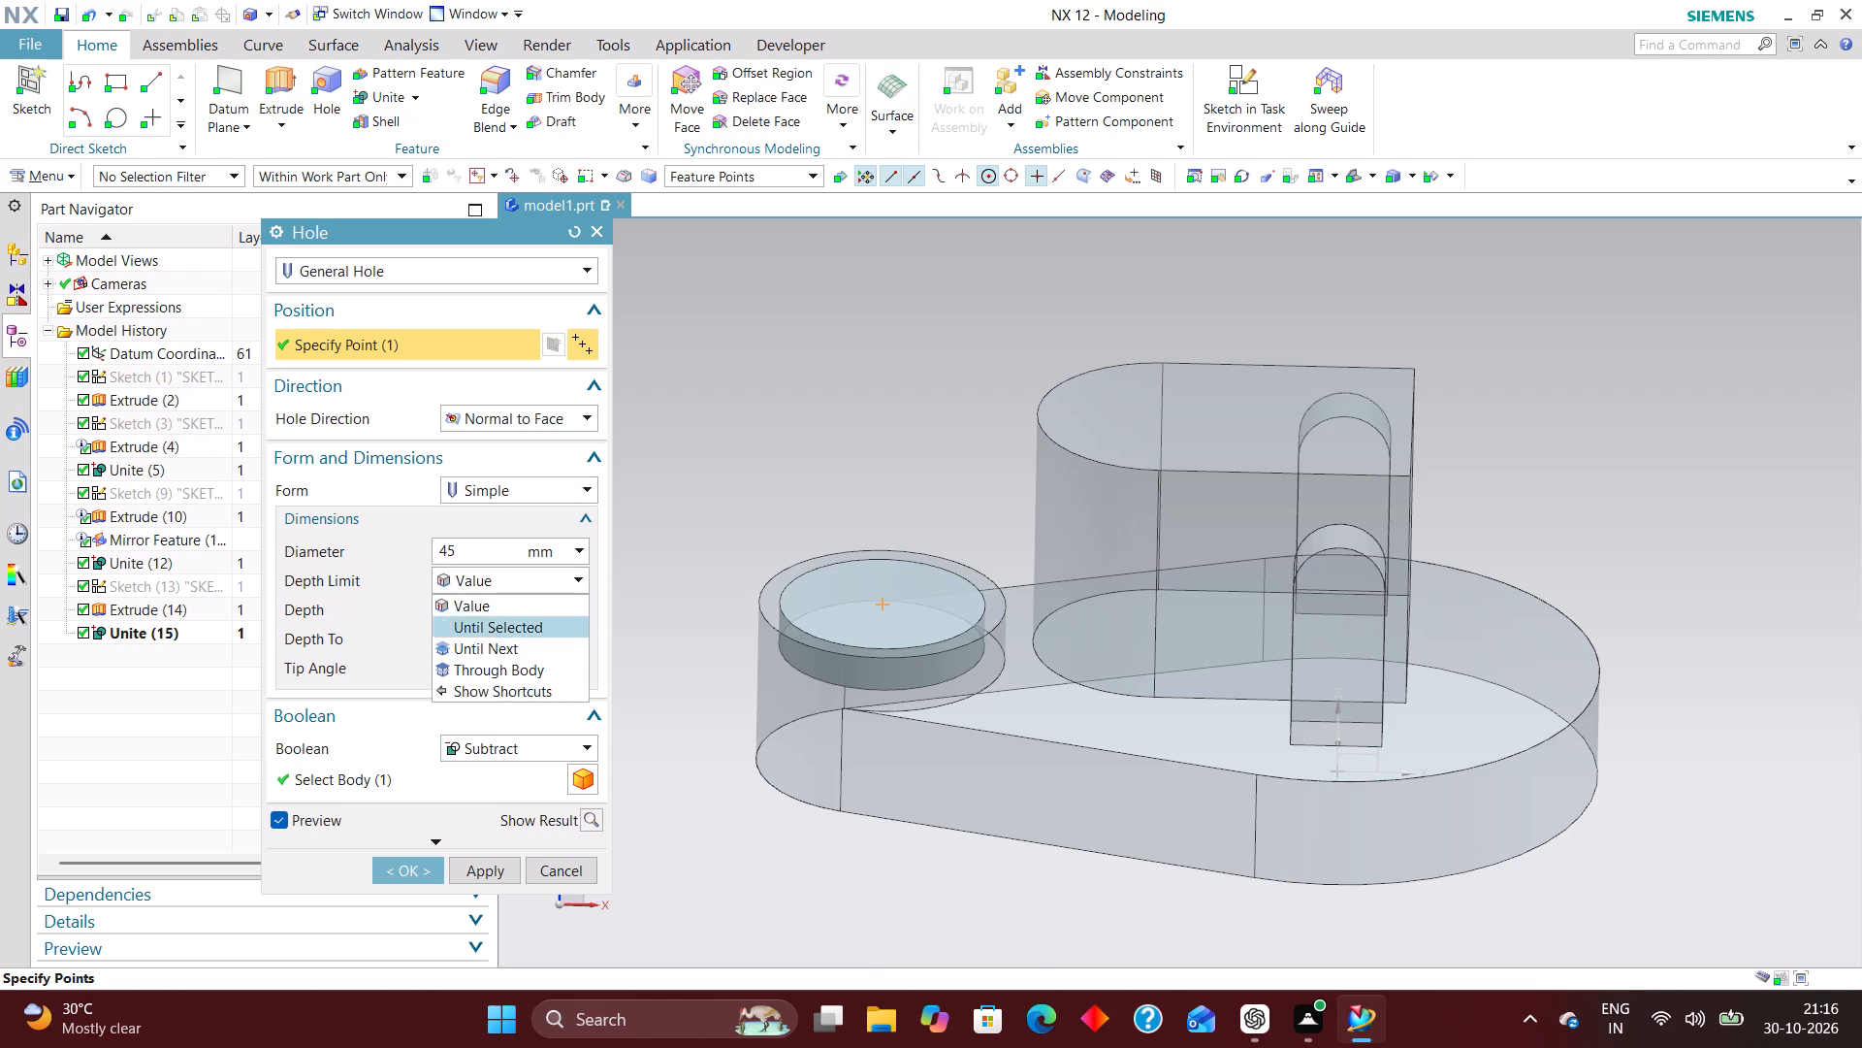
left_click(525, 666)
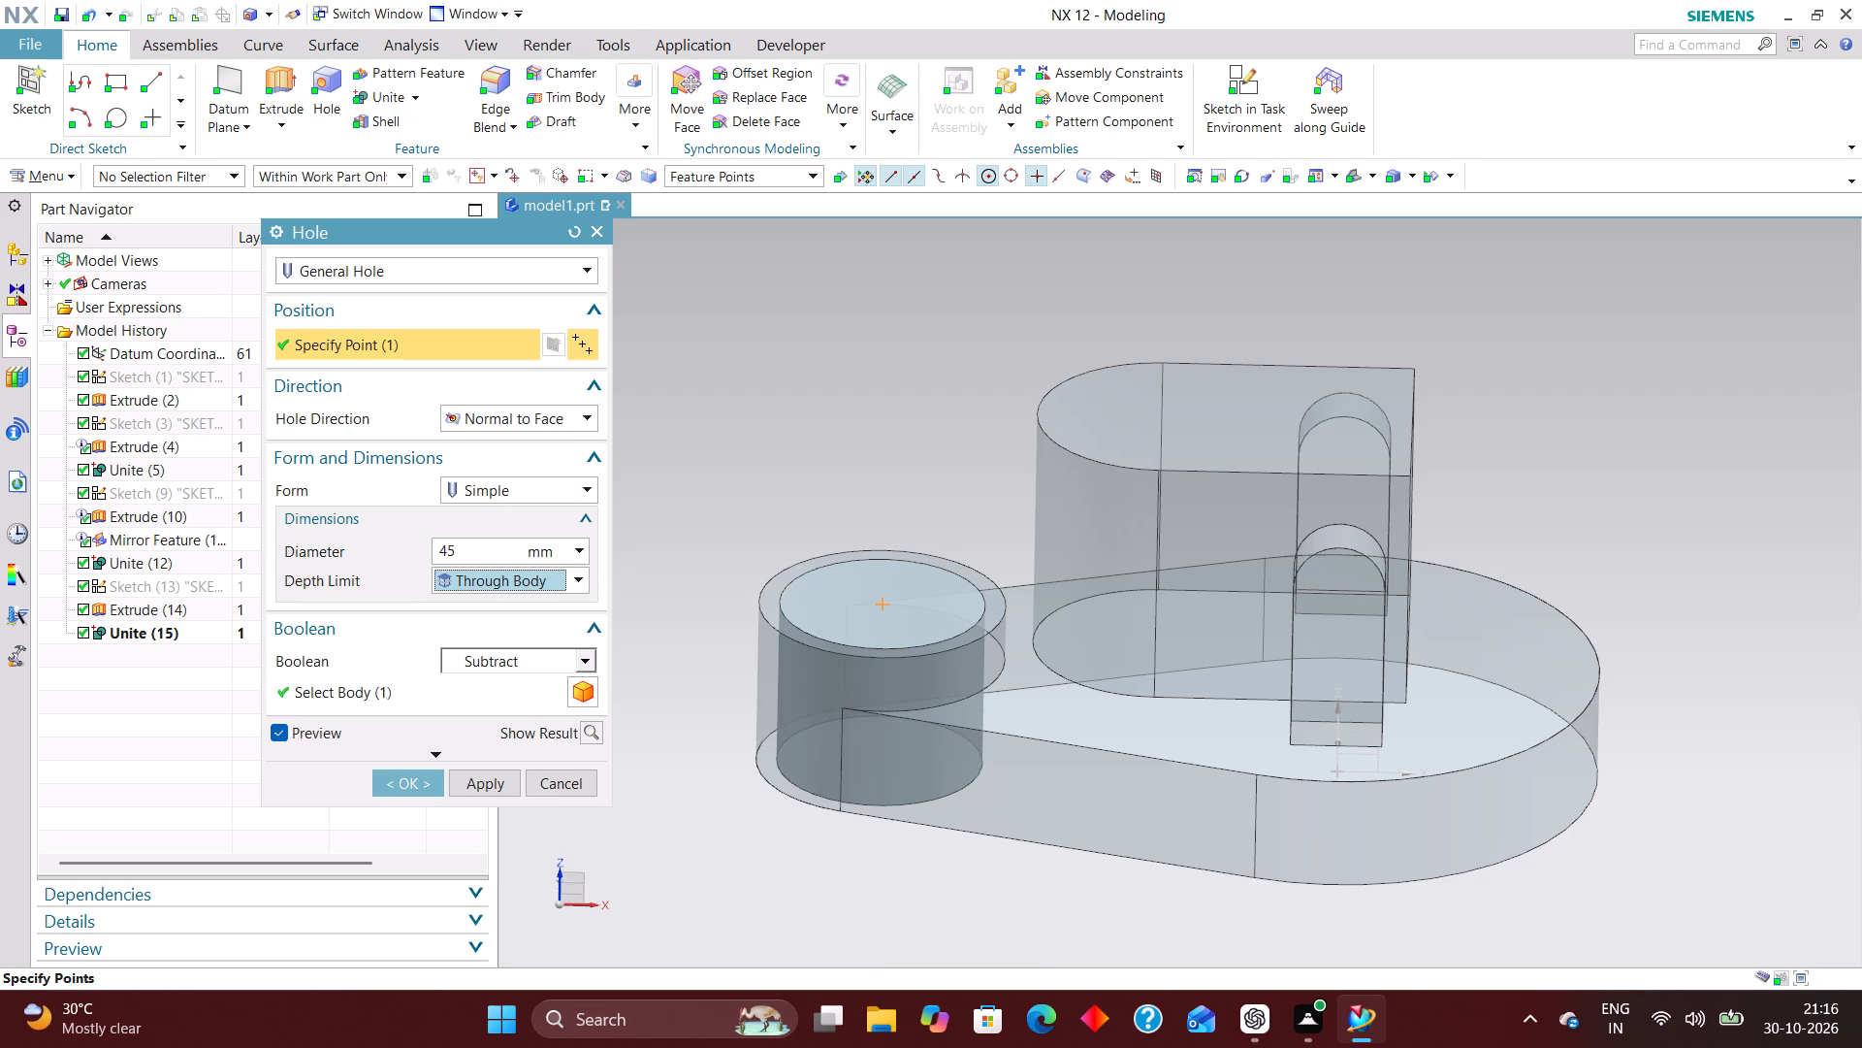
left_click_drag(458, 548, 393, 566)
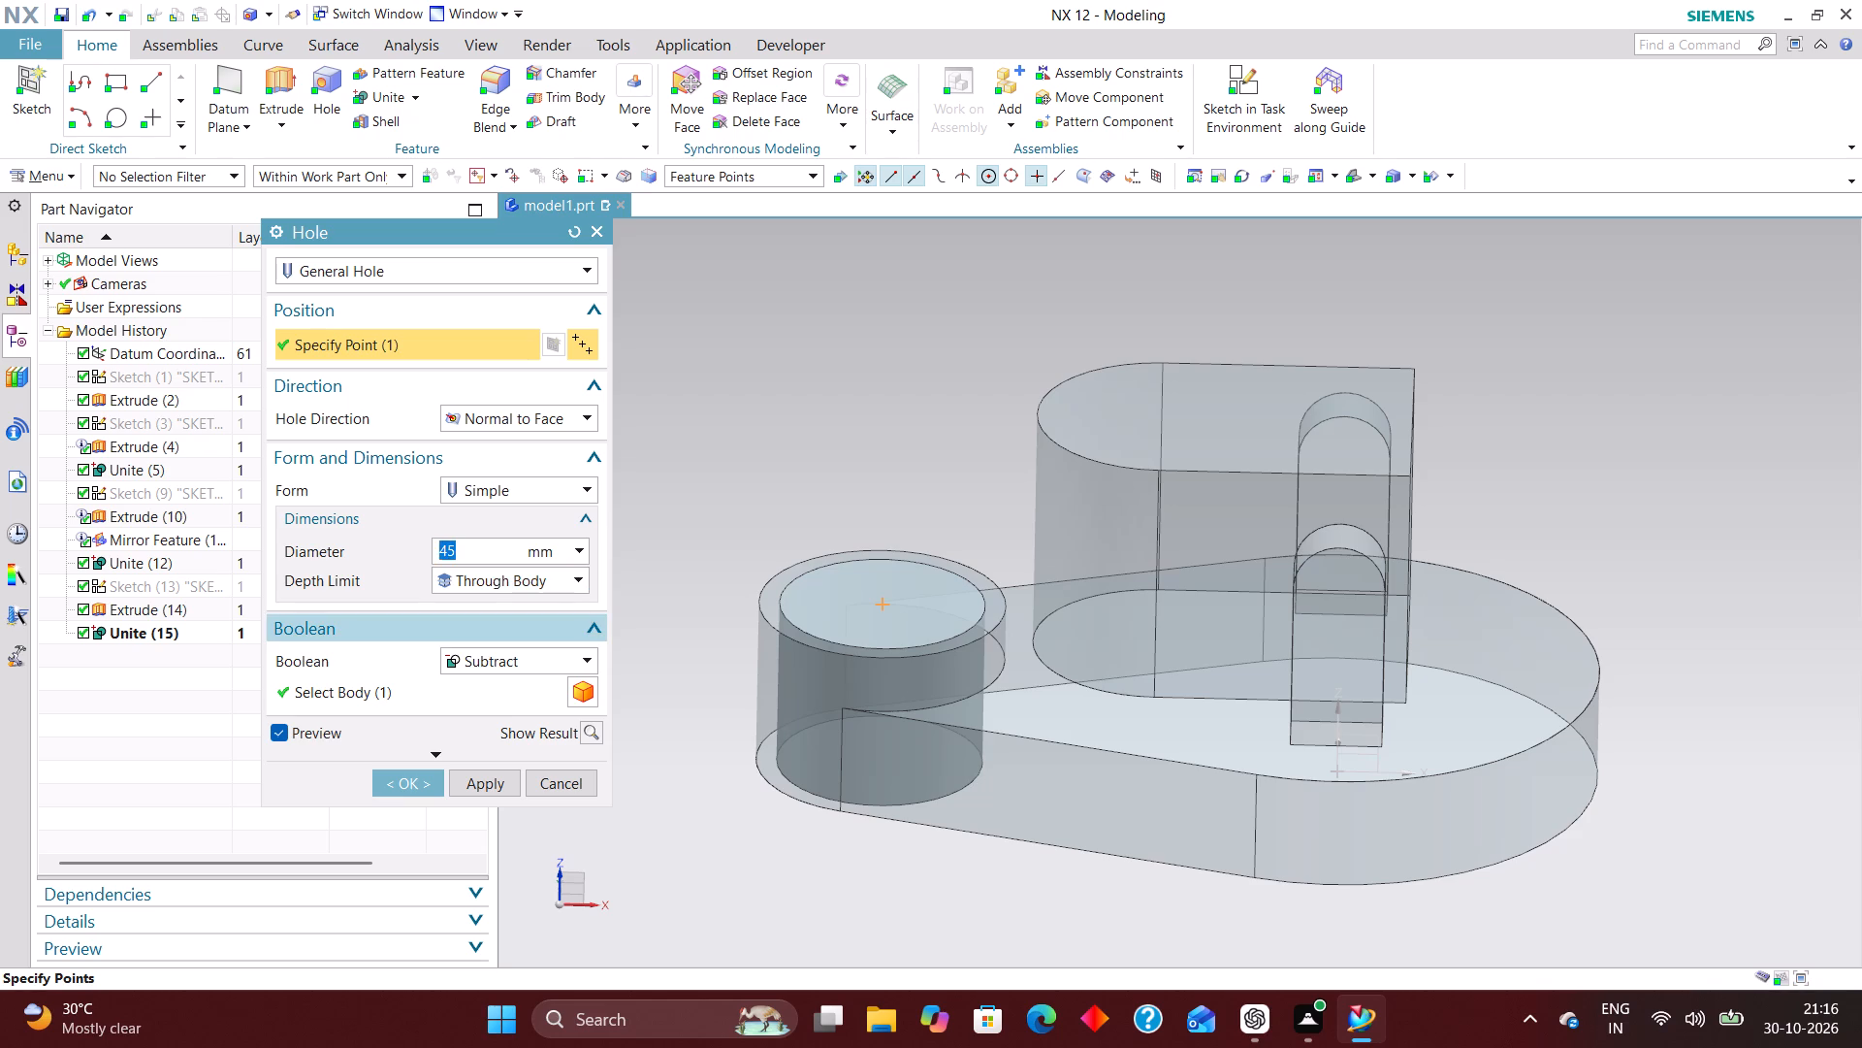
type("23")
key("Return")
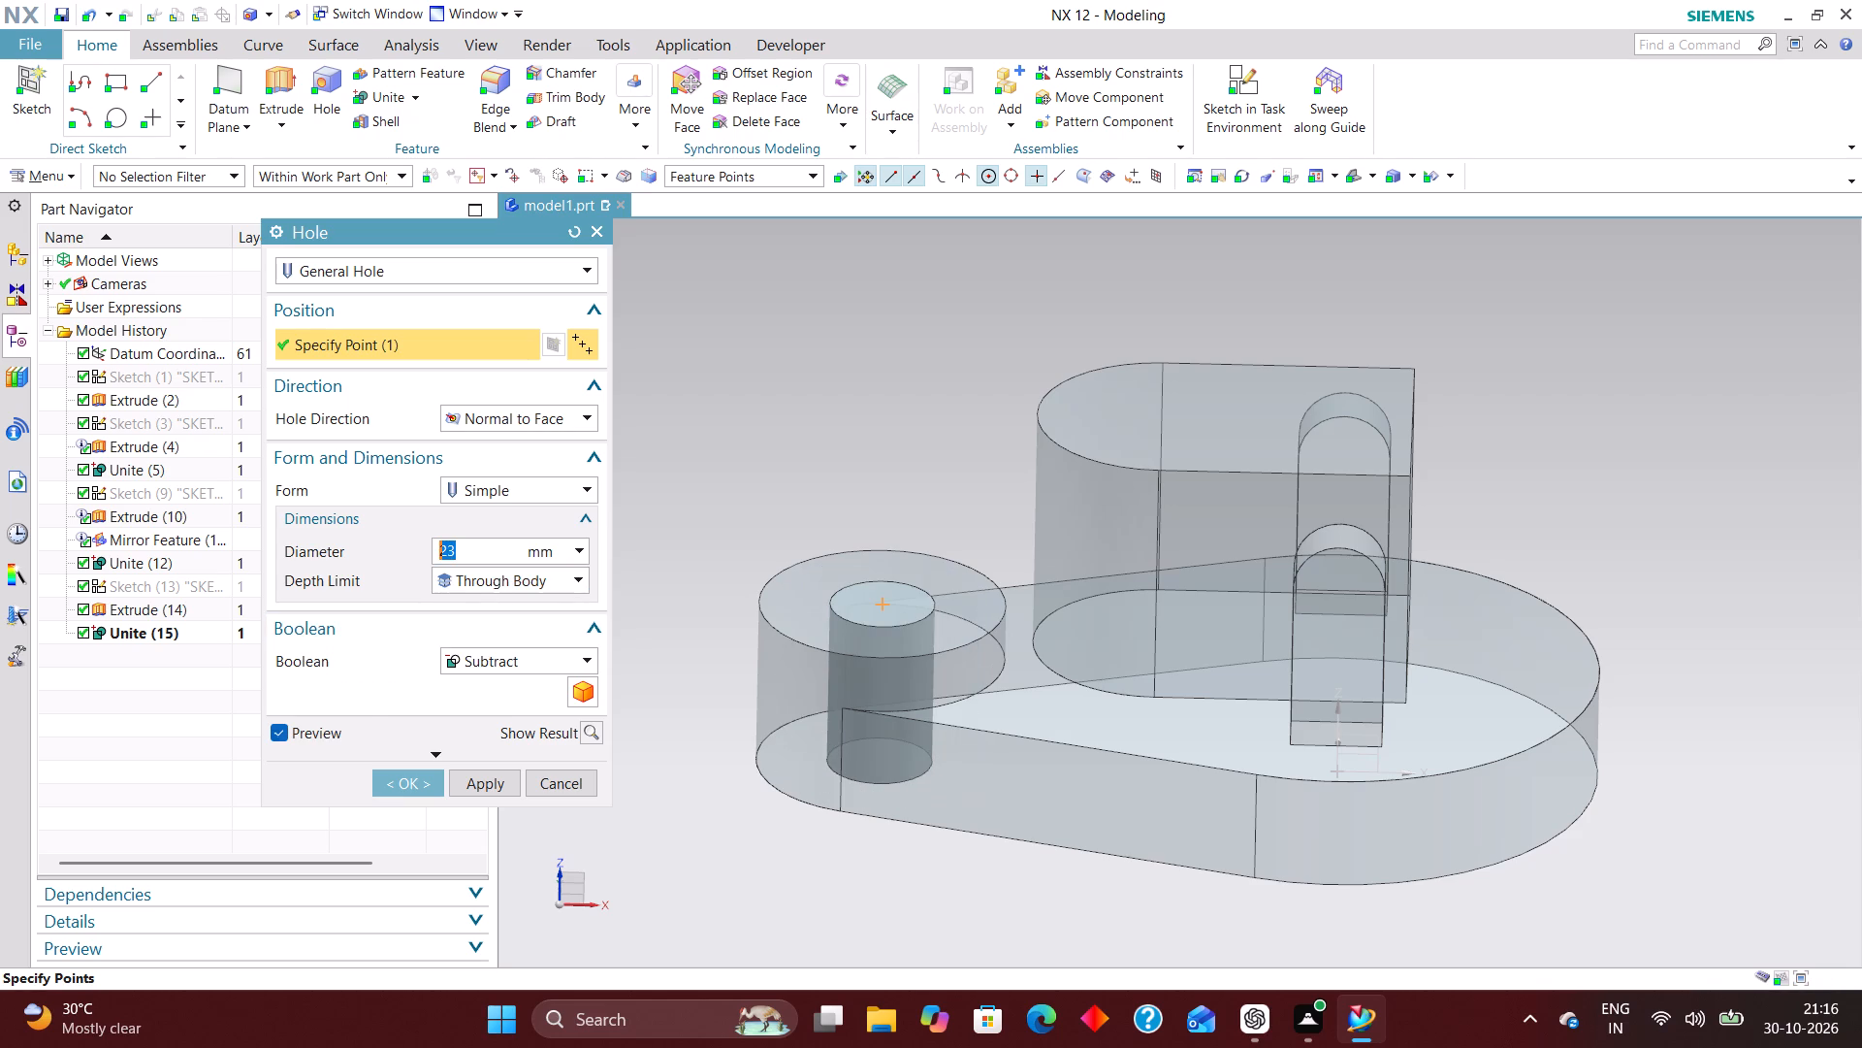
left_click(407, 781)
middle_click(1671, 667)
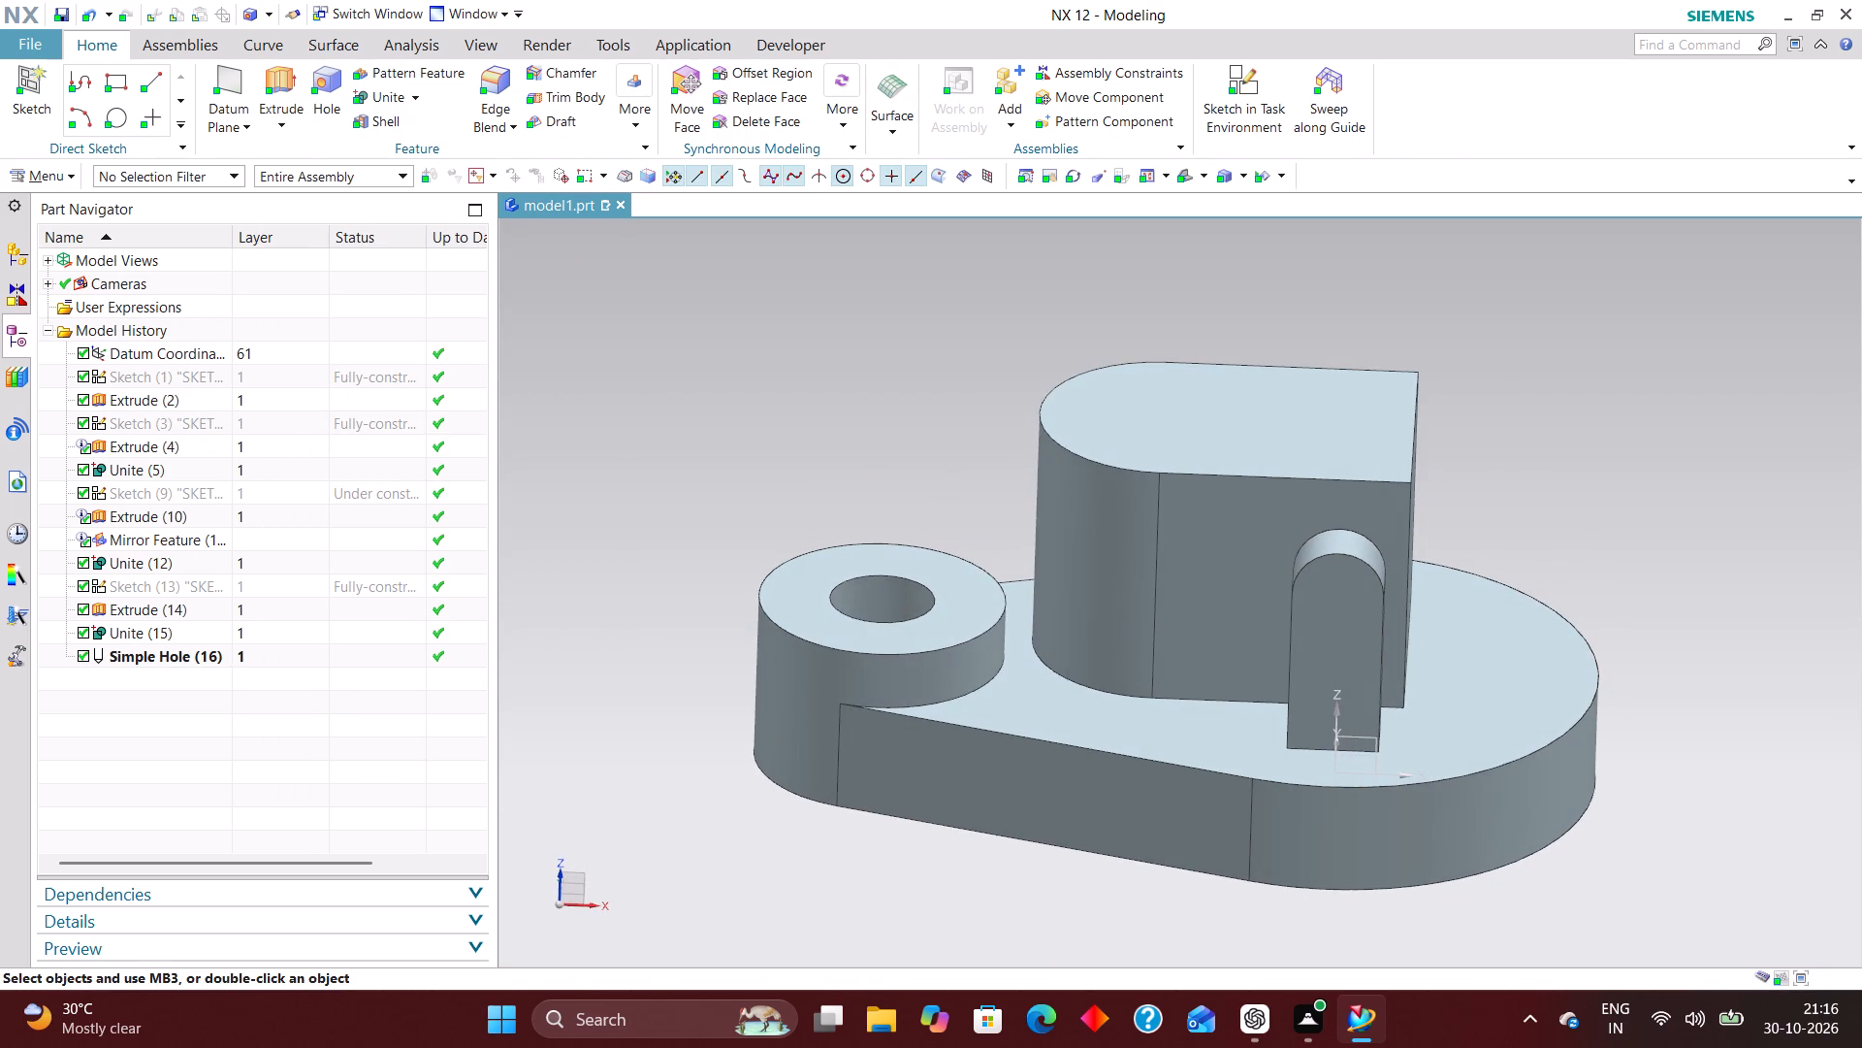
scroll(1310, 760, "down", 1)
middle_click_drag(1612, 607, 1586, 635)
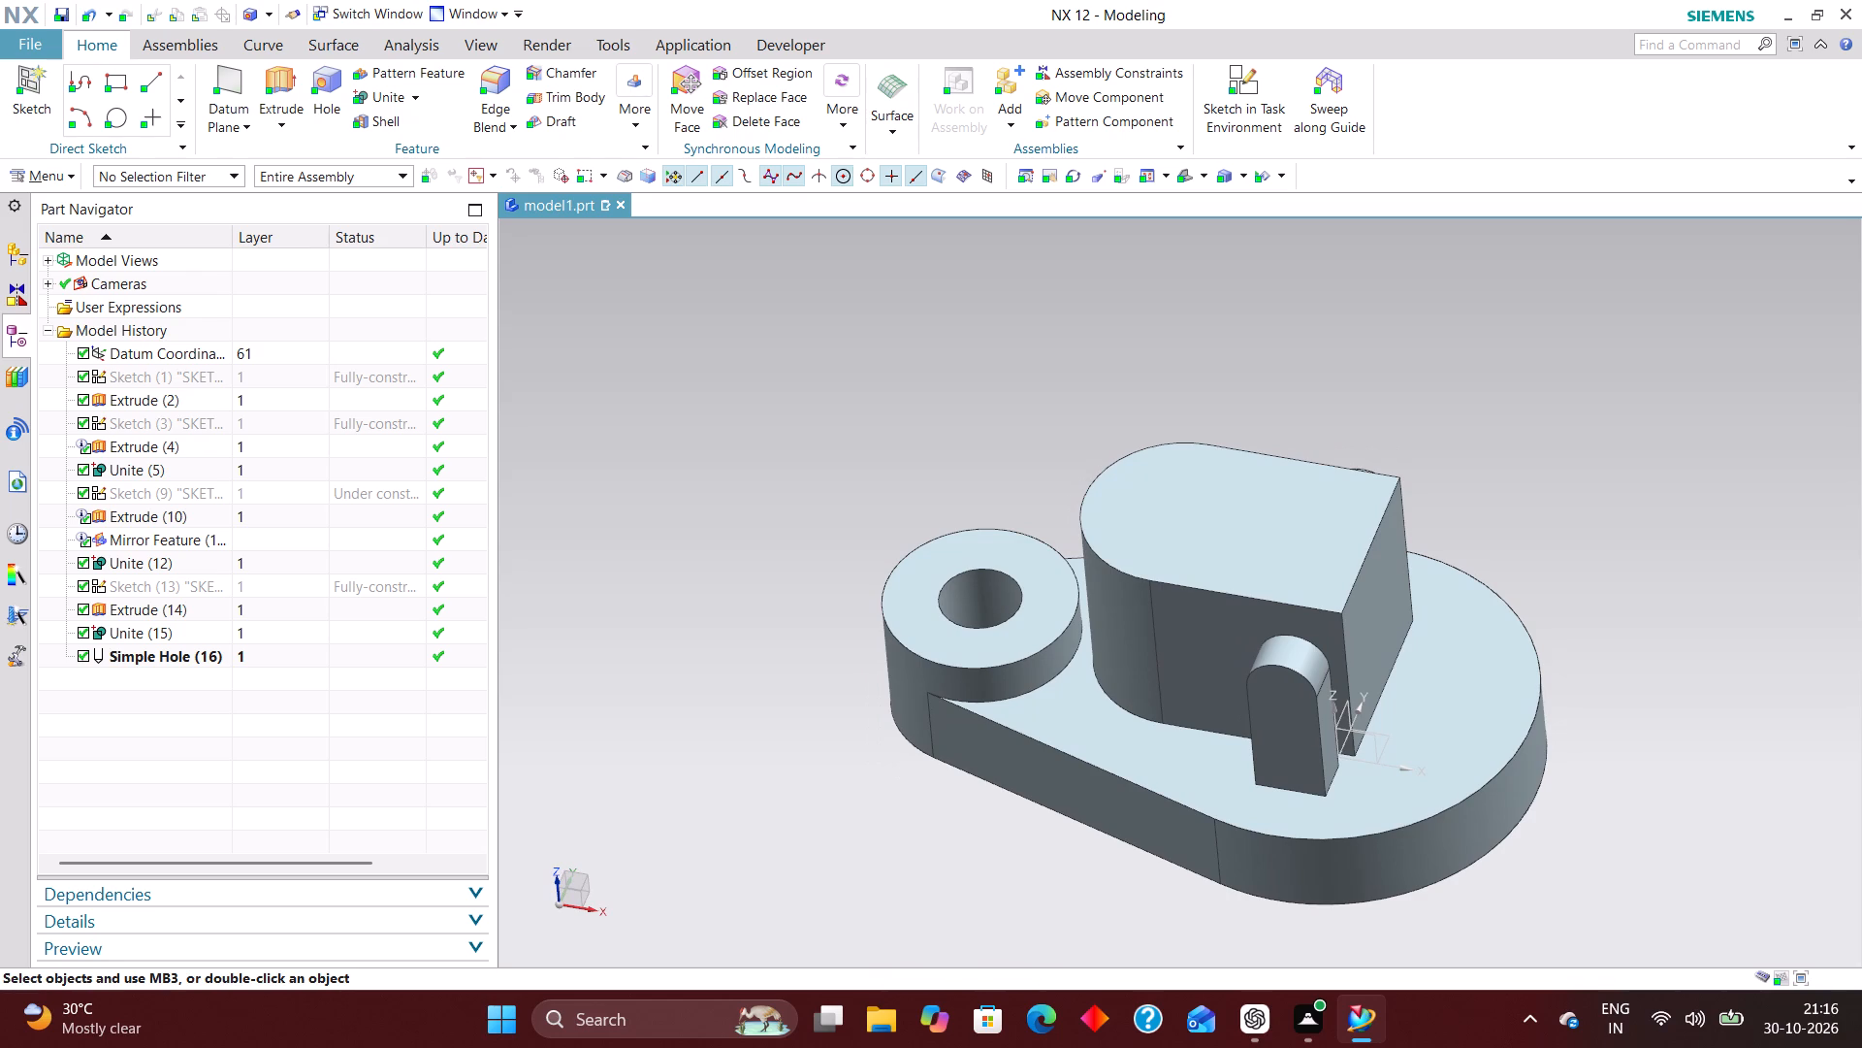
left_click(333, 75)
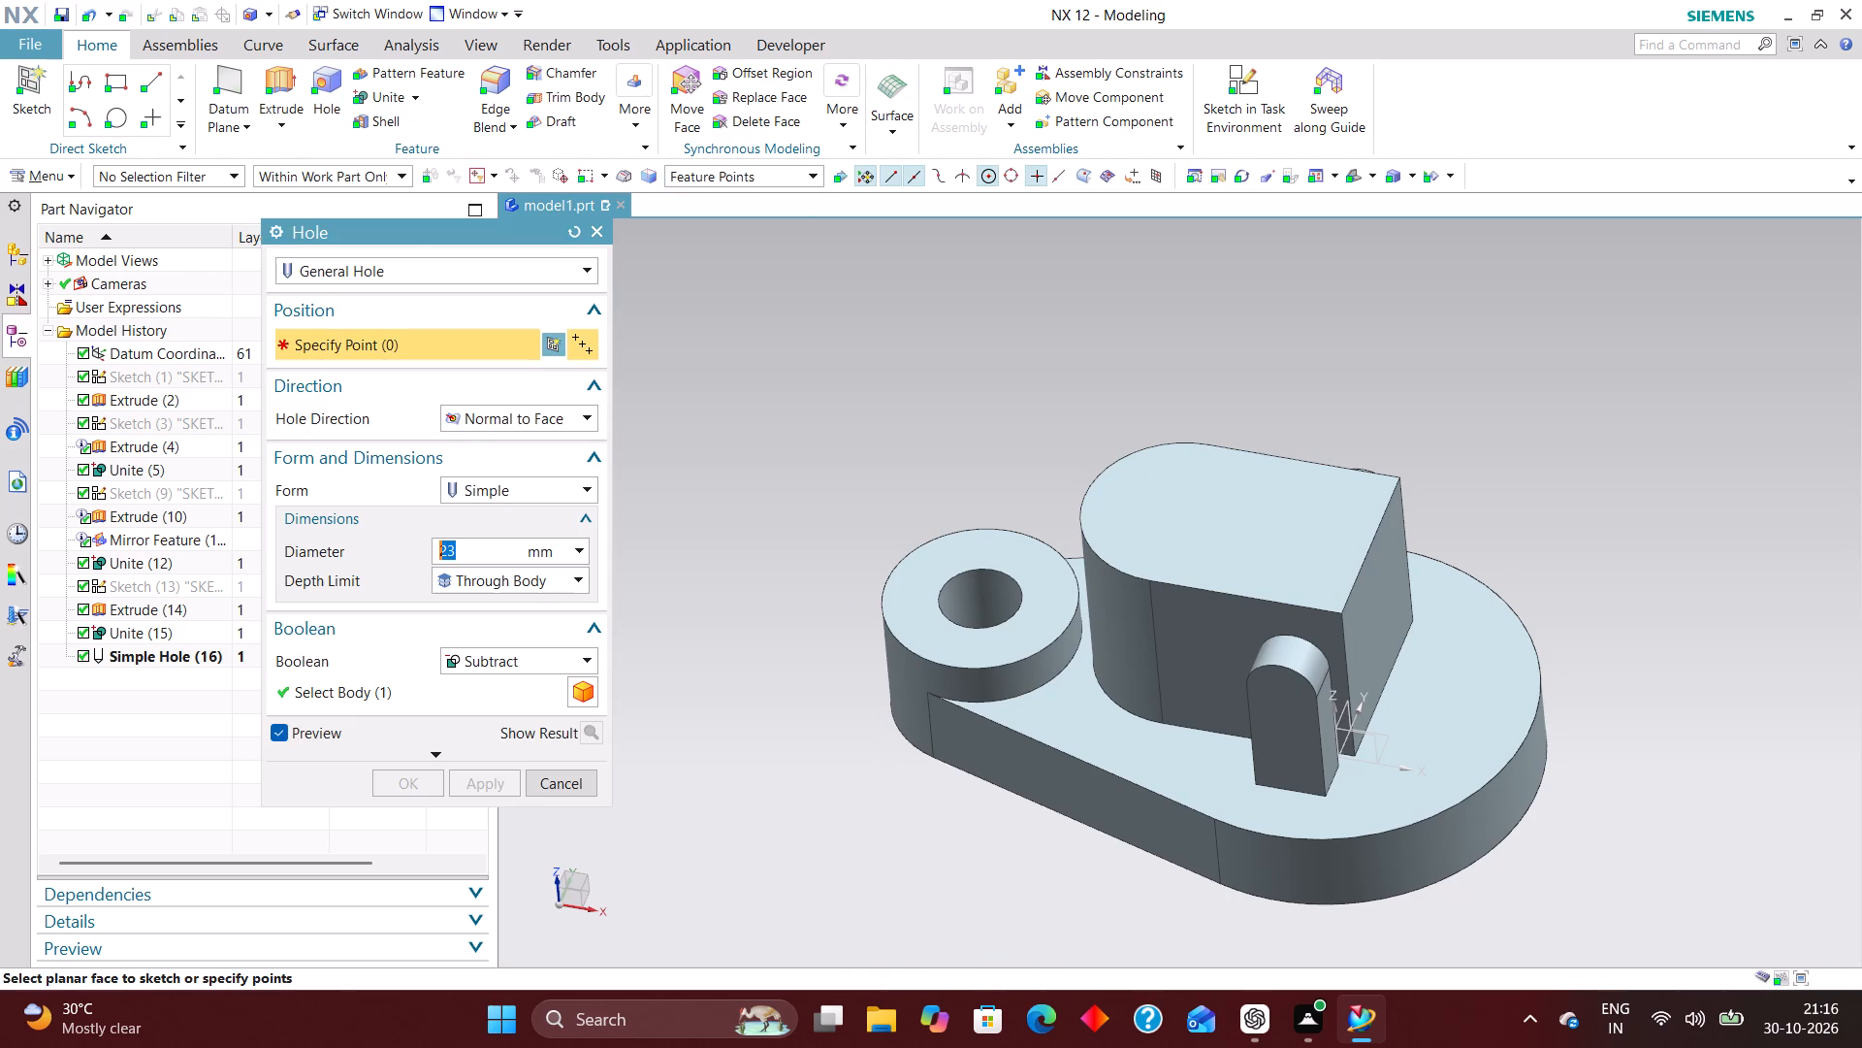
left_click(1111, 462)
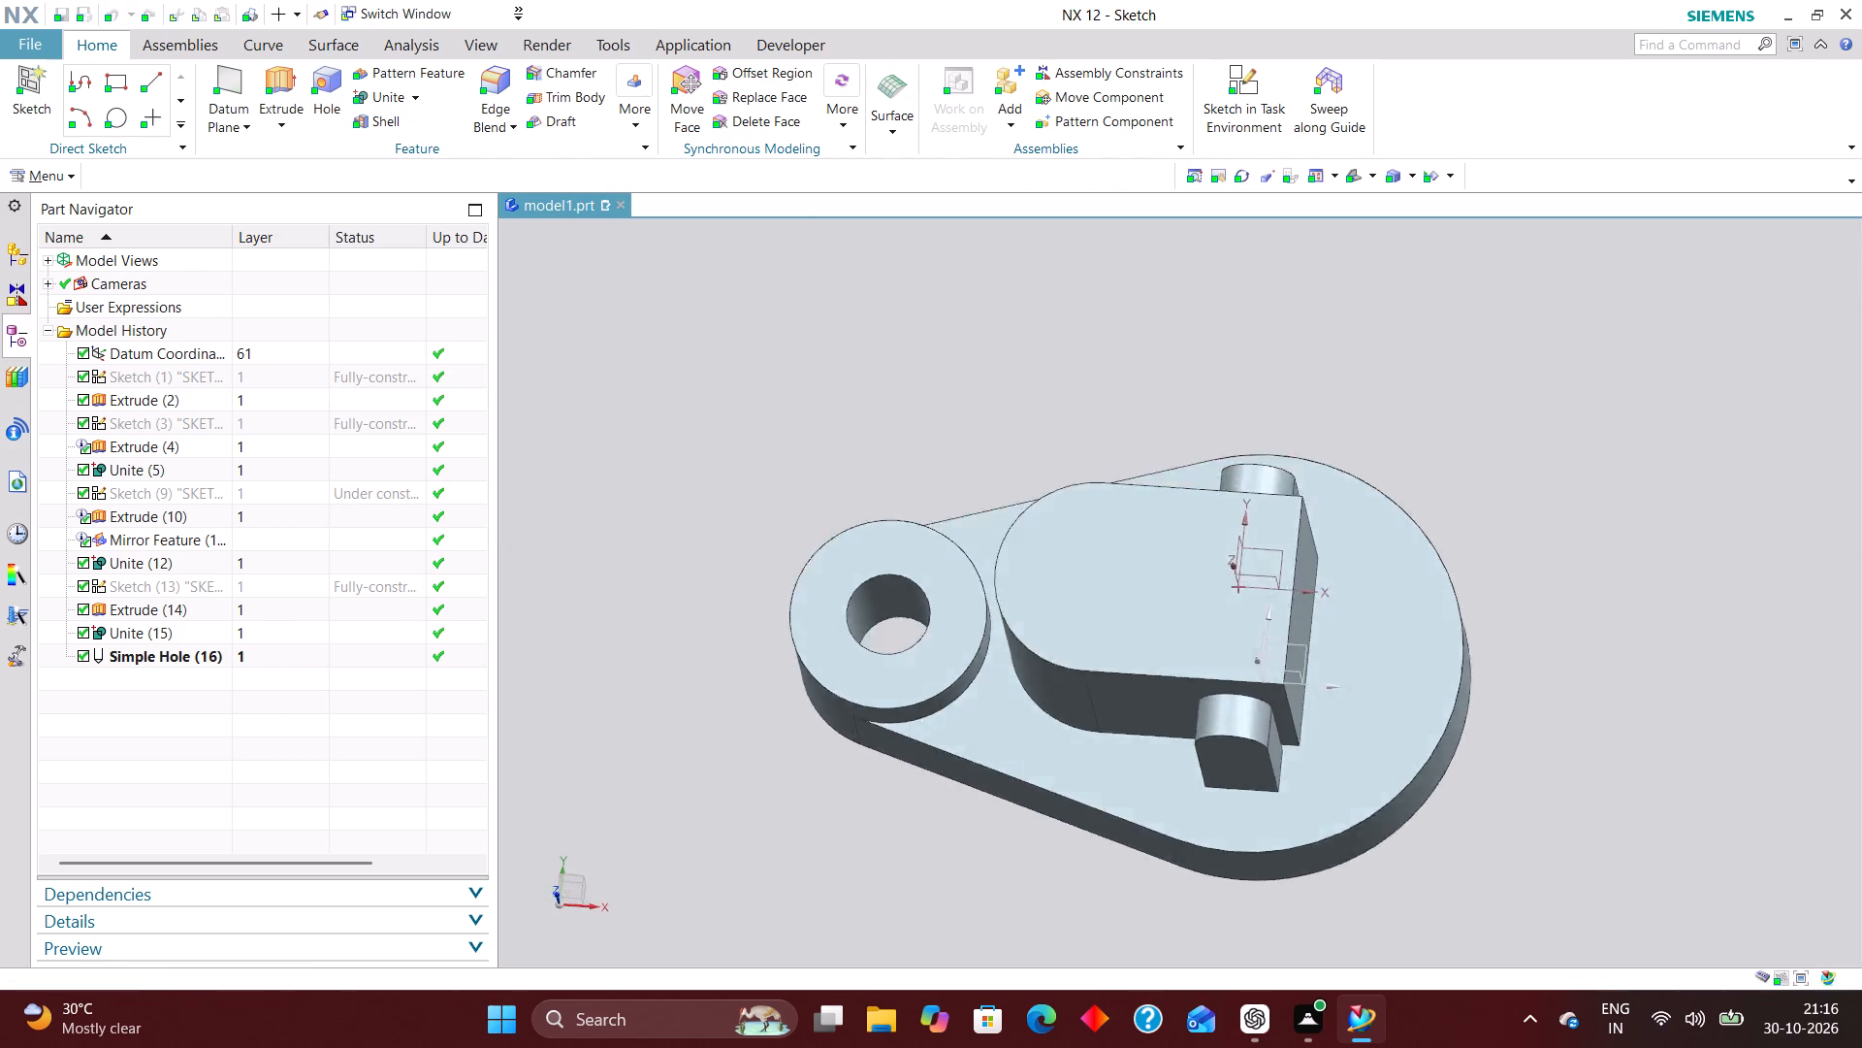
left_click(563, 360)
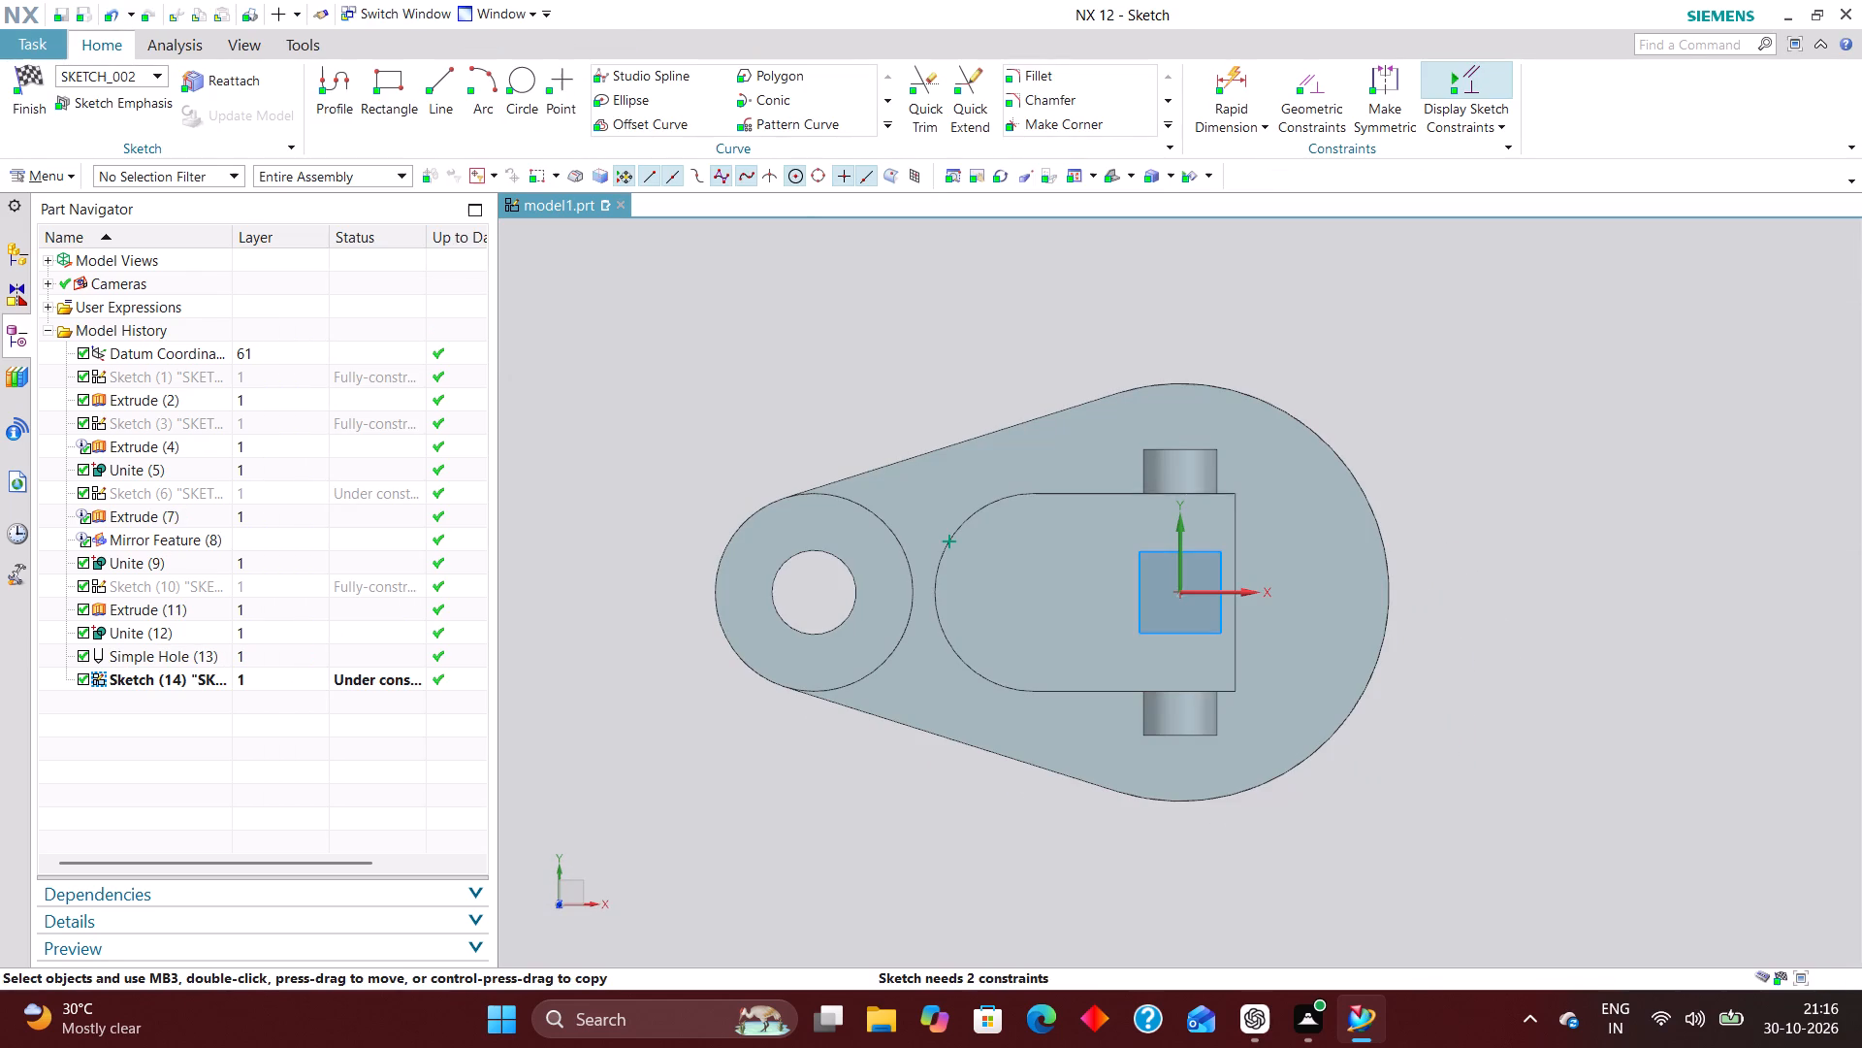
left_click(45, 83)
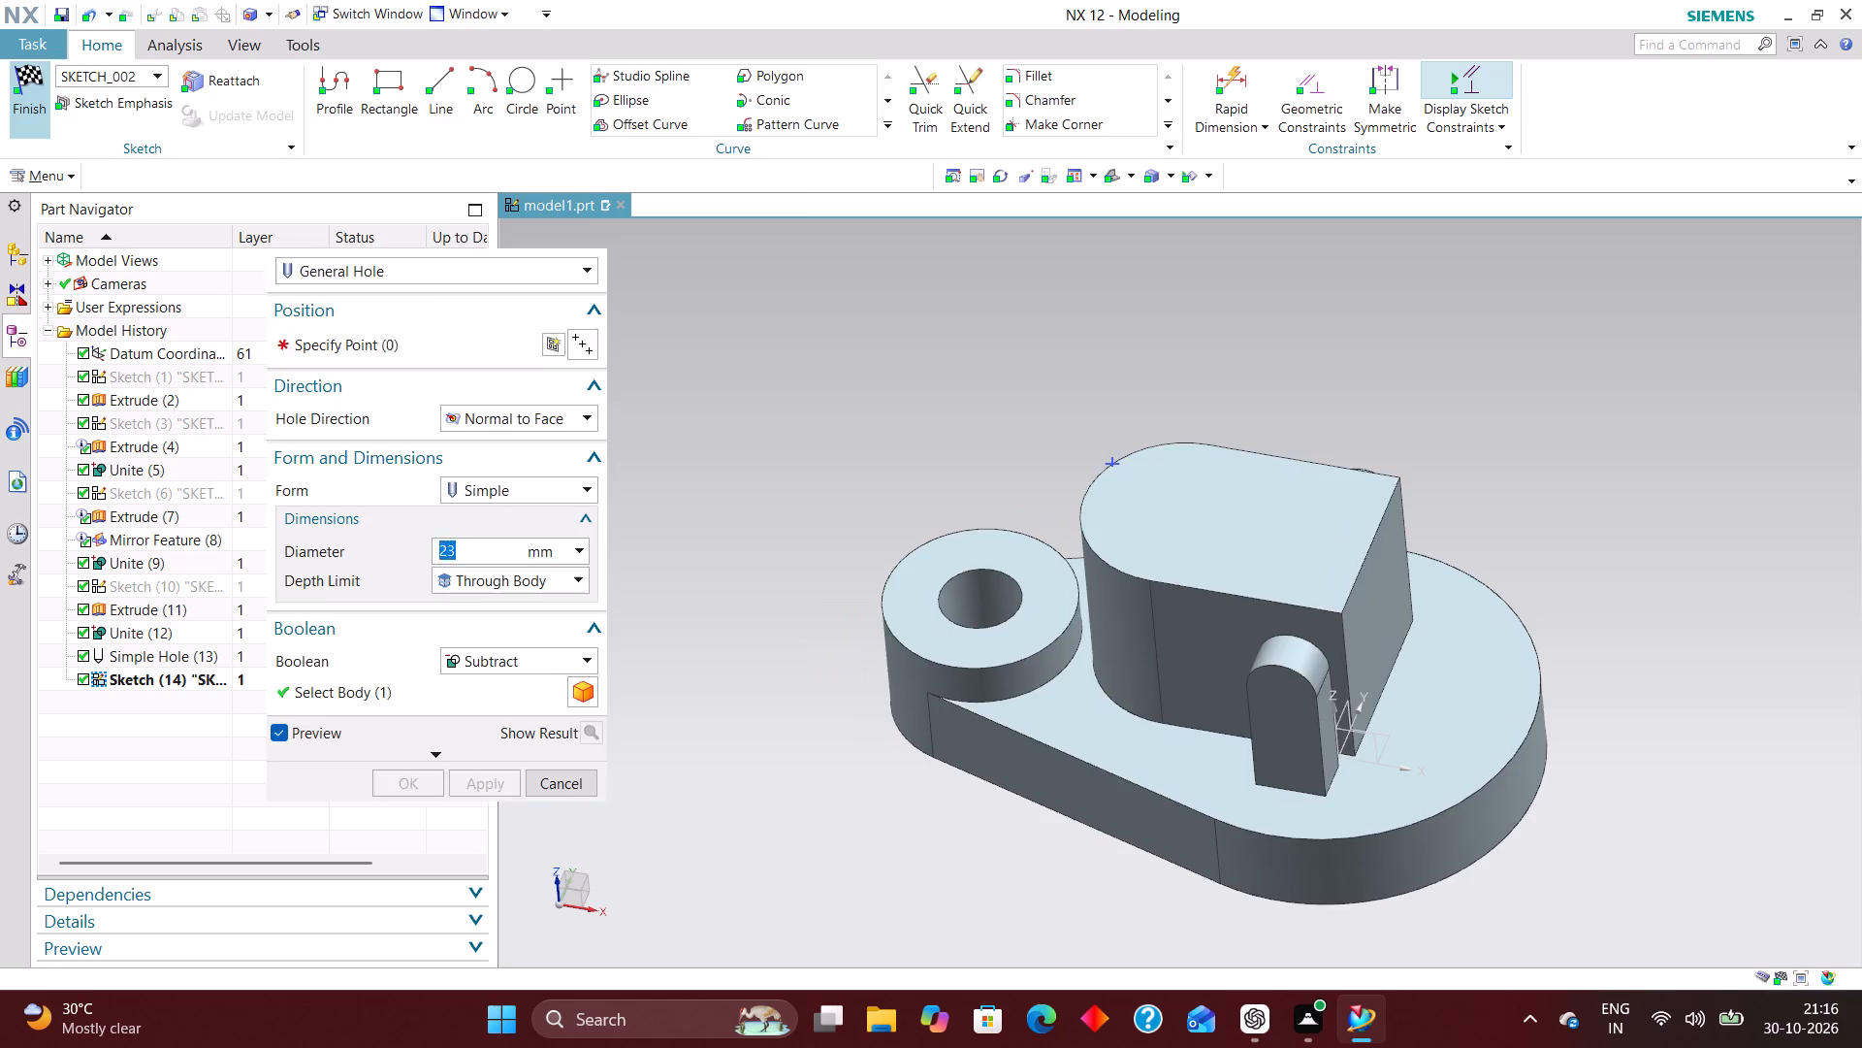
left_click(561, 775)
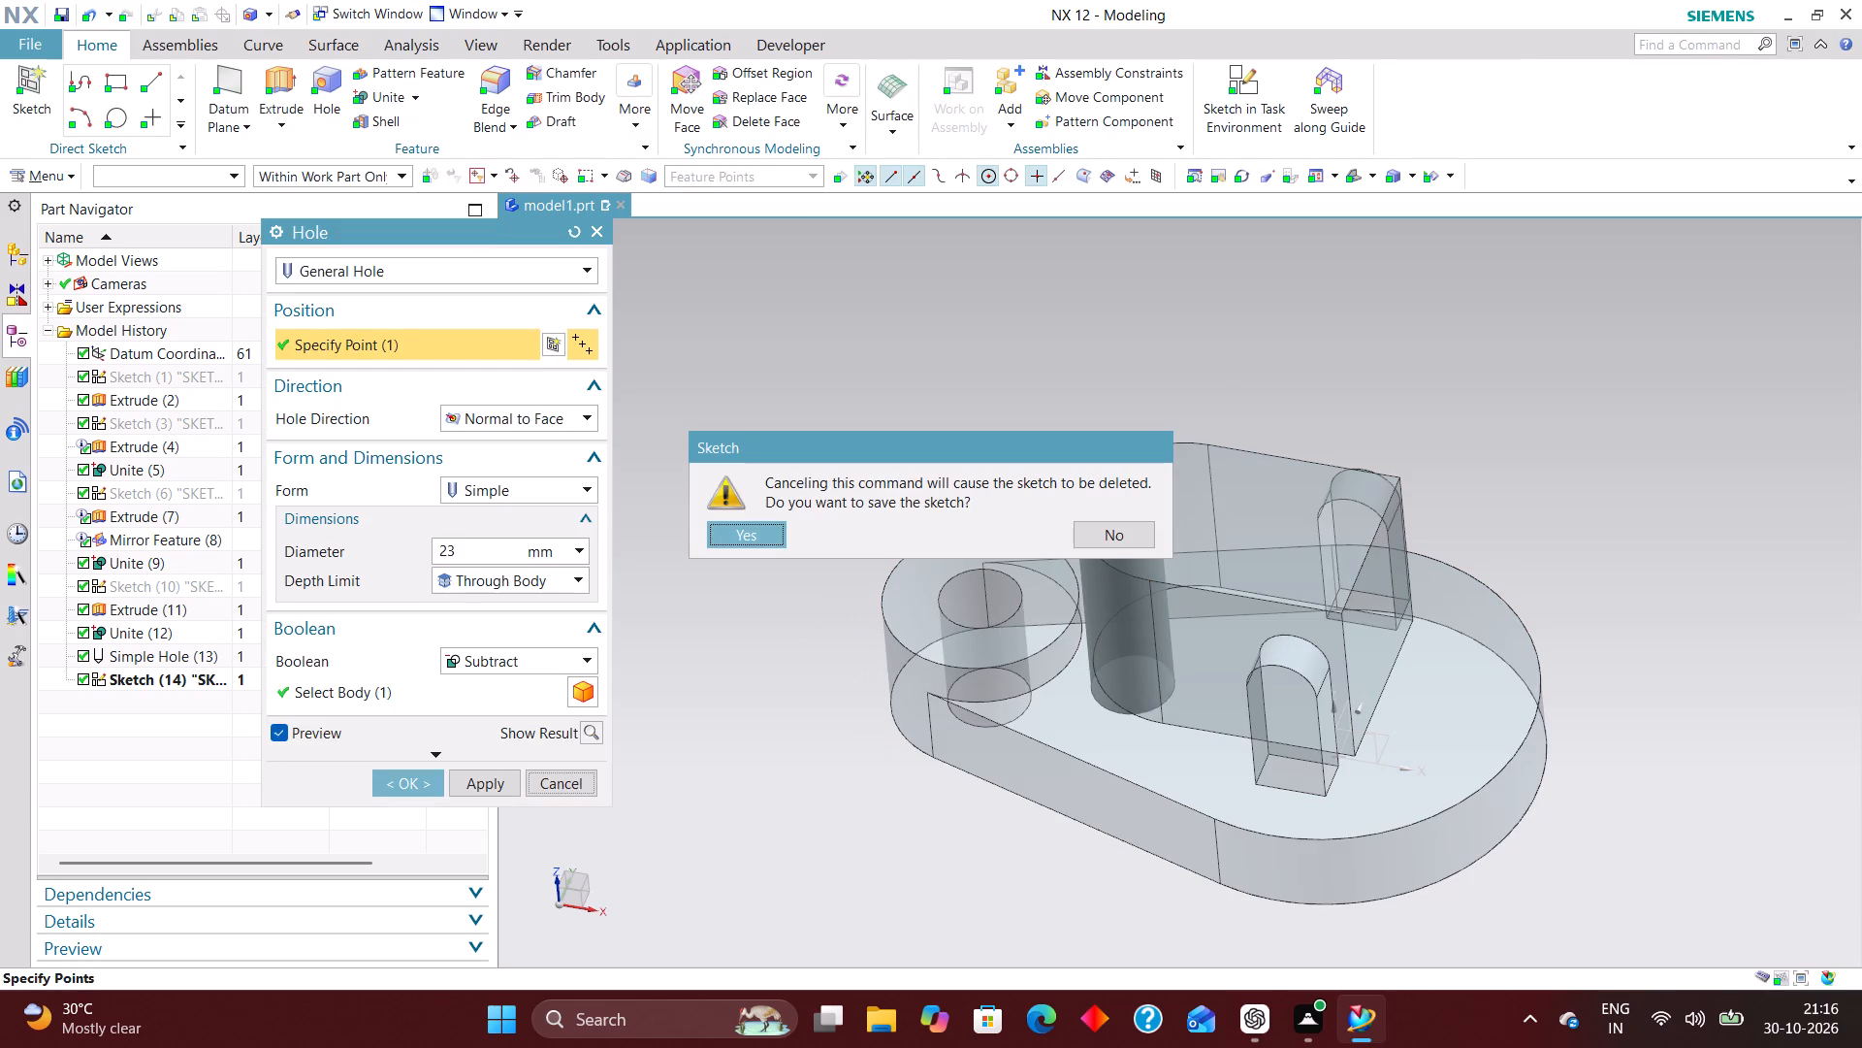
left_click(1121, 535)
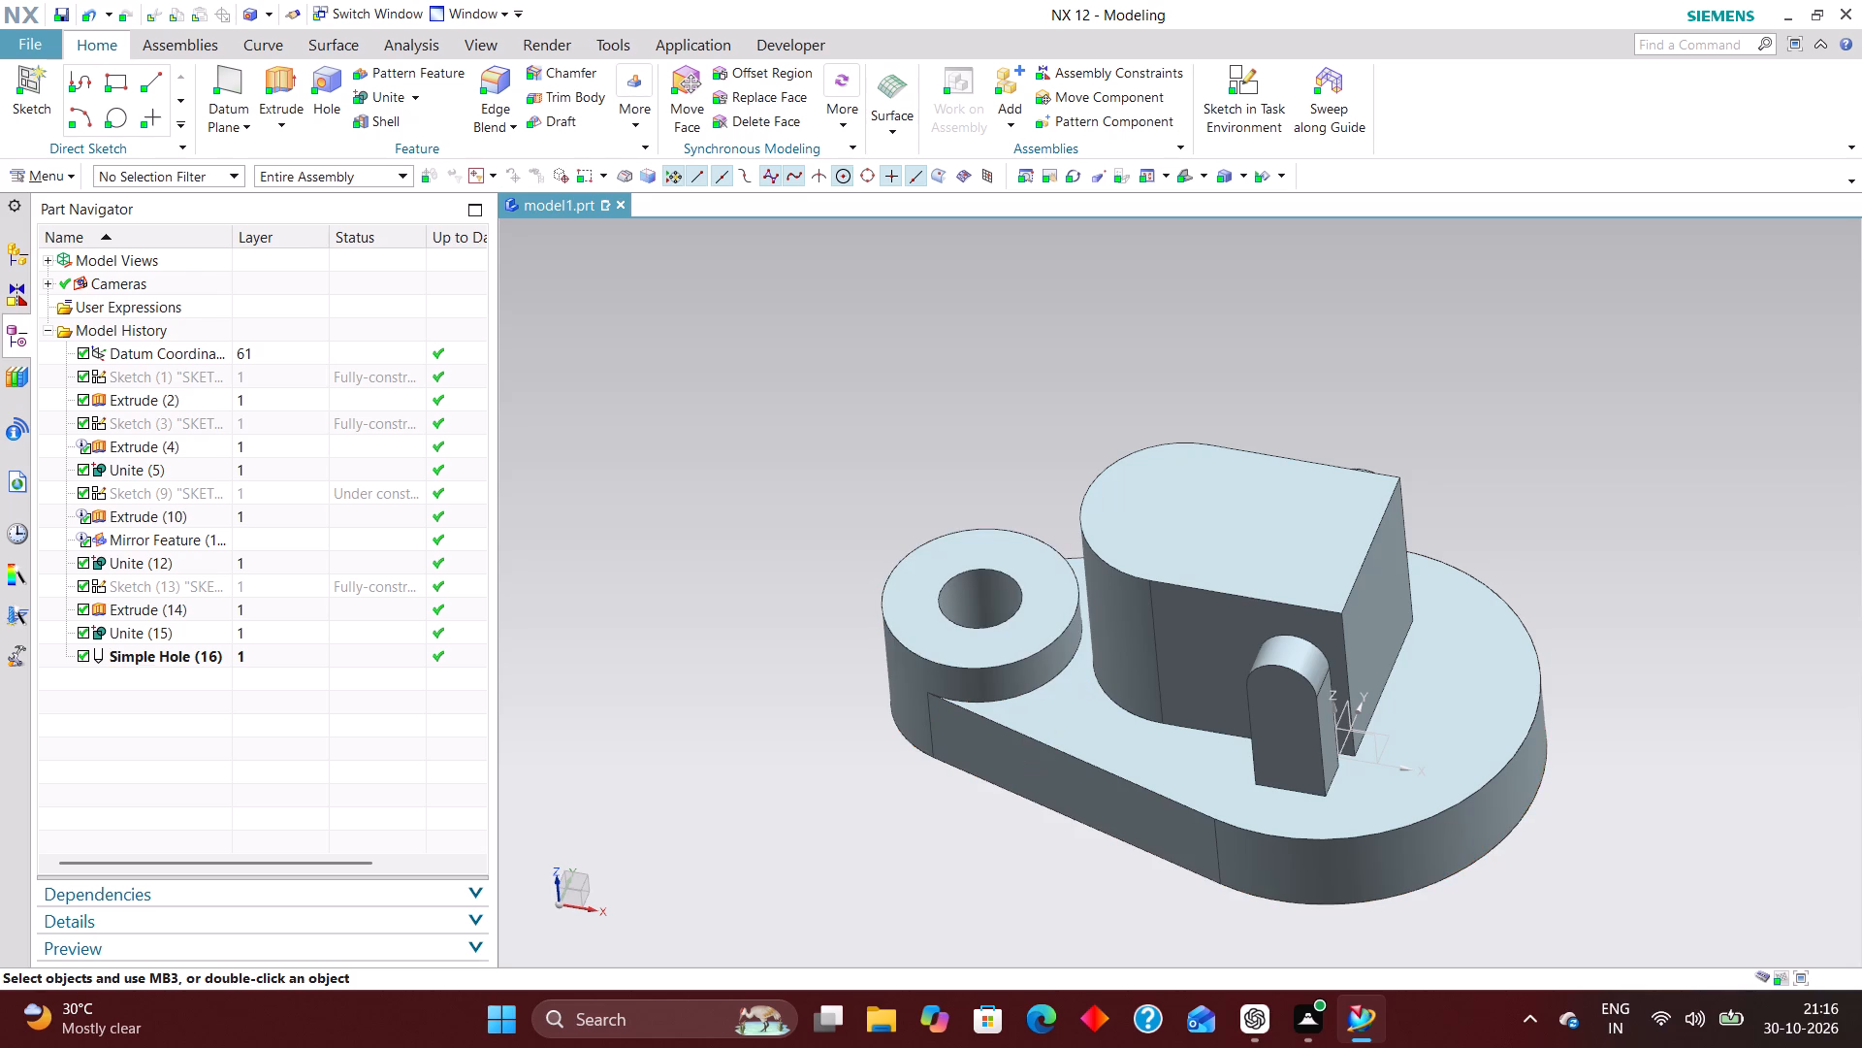
Cut a simple 27 mm diameter hole through the body, centred on the rounded end of the raised block's top face.
left_click(325, 82)
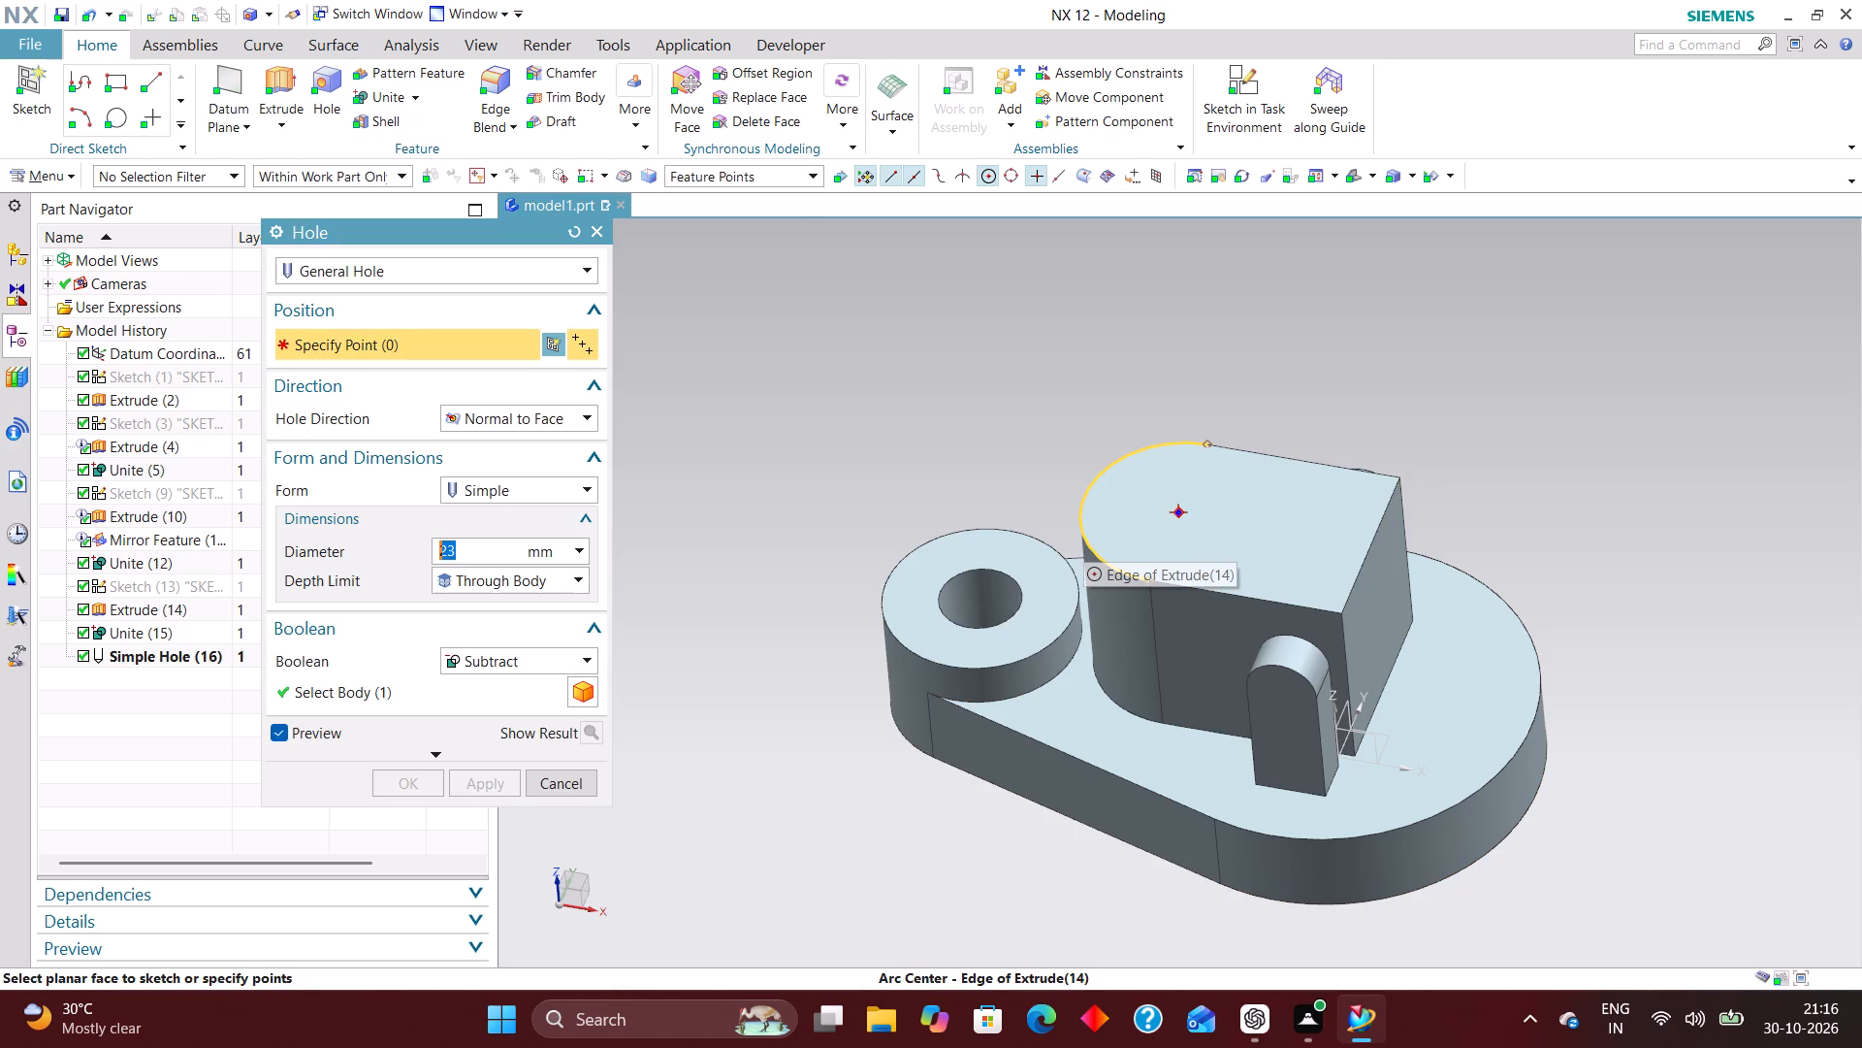
left_click(1083, 537)
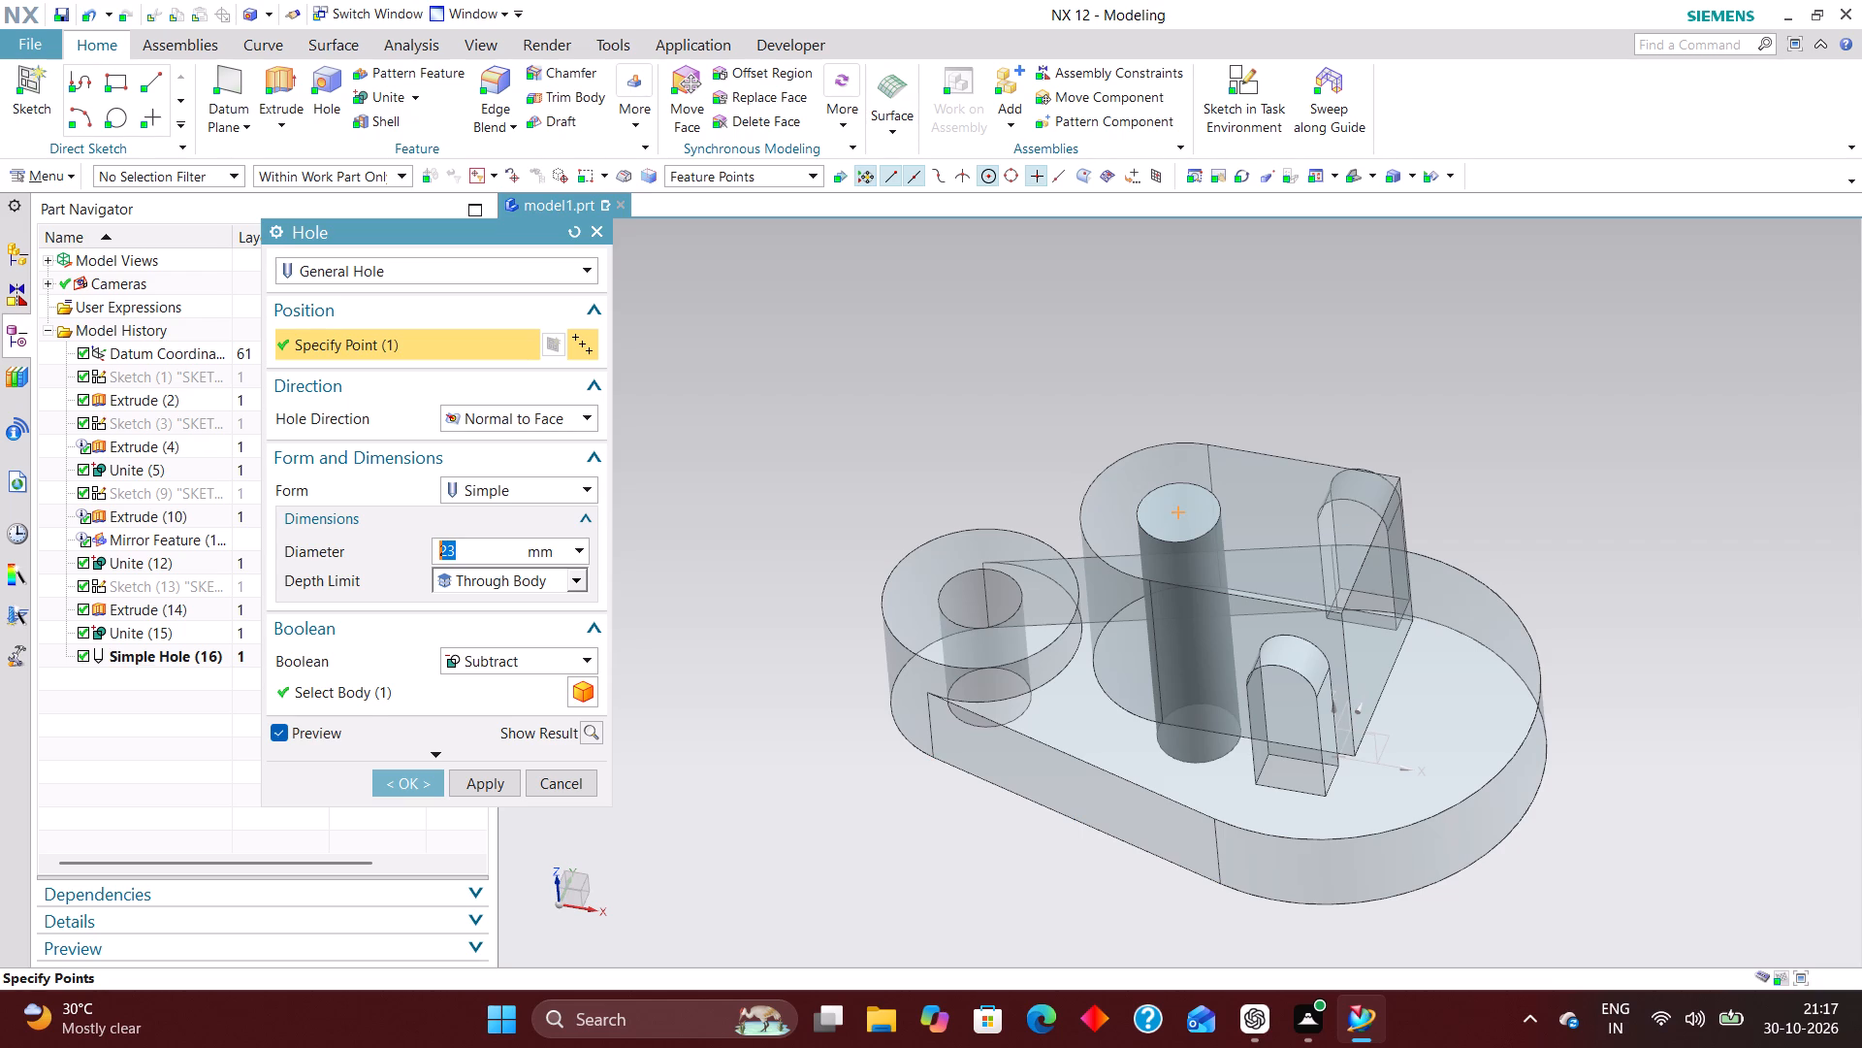
type("27")
key("Return")
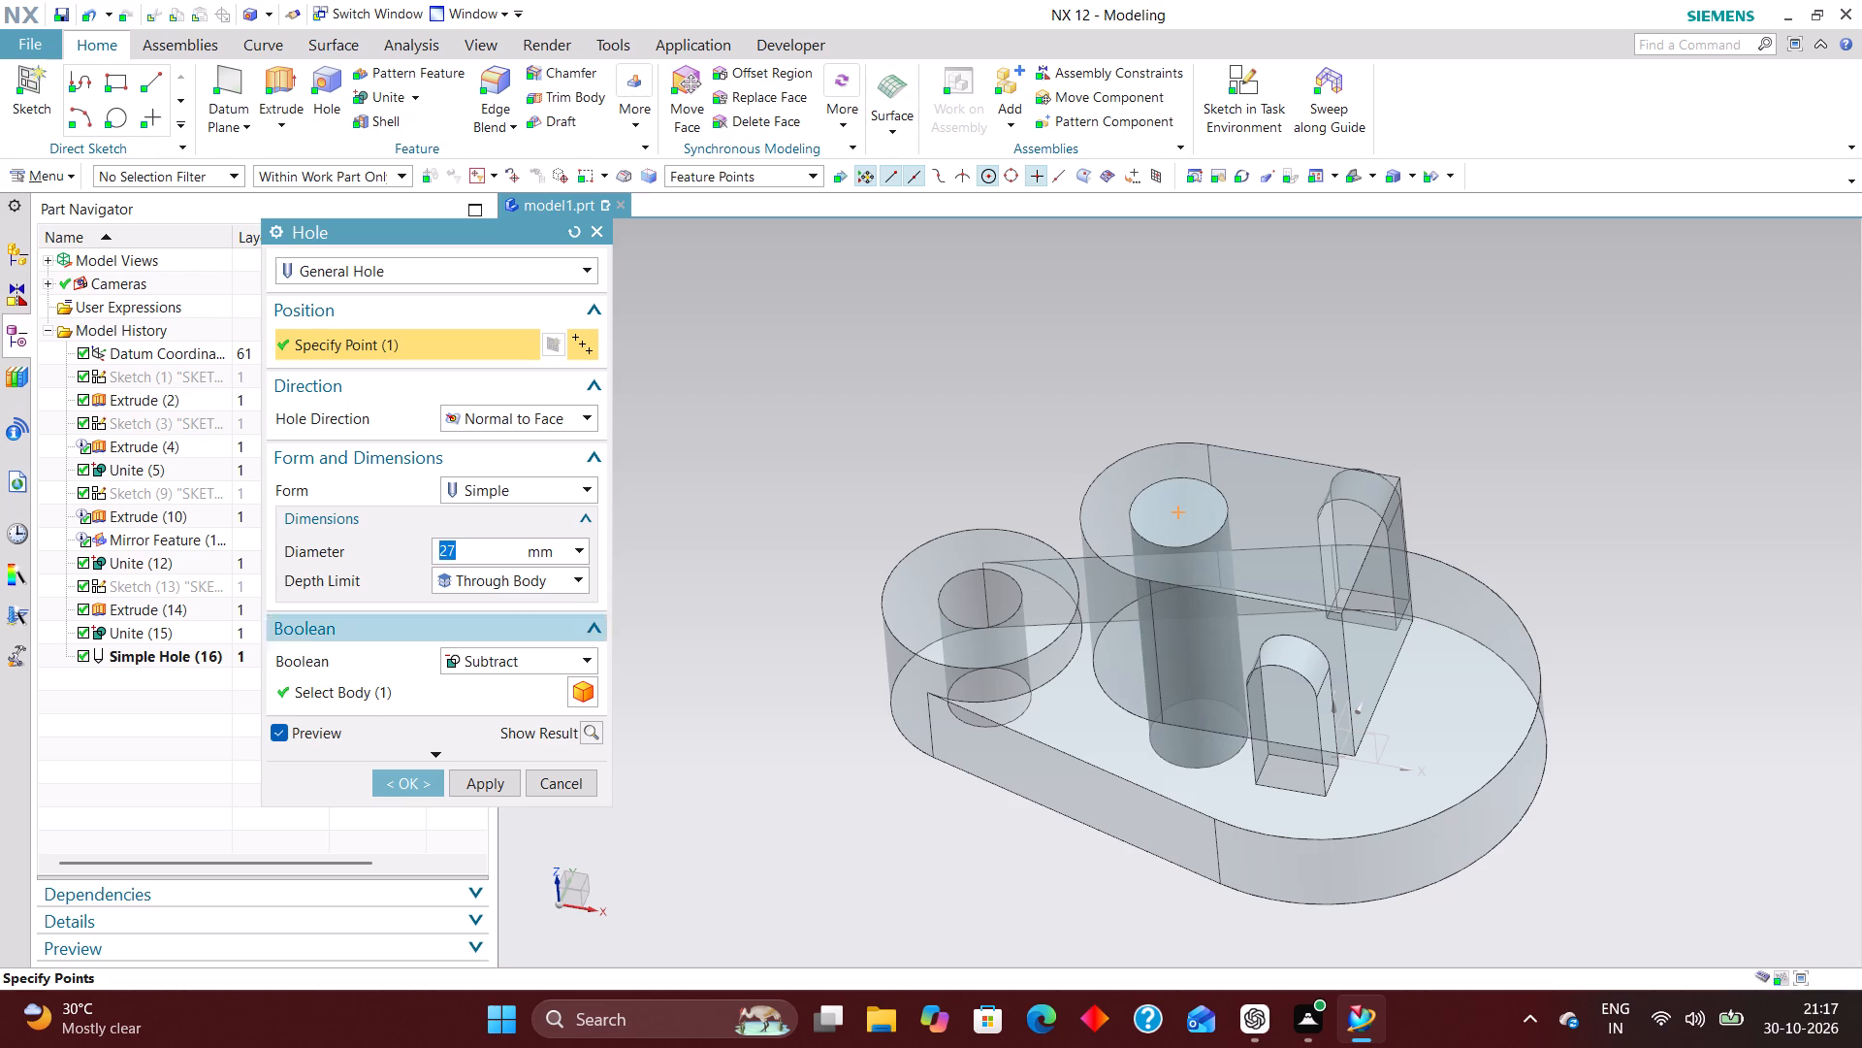
left_click(410, 790)
Cut a simple 12 mm diameter hole through both round-topped pads and the raised block, centred on the front pad's arc.
middle_click_drag(1632, 700, 1632, 714)
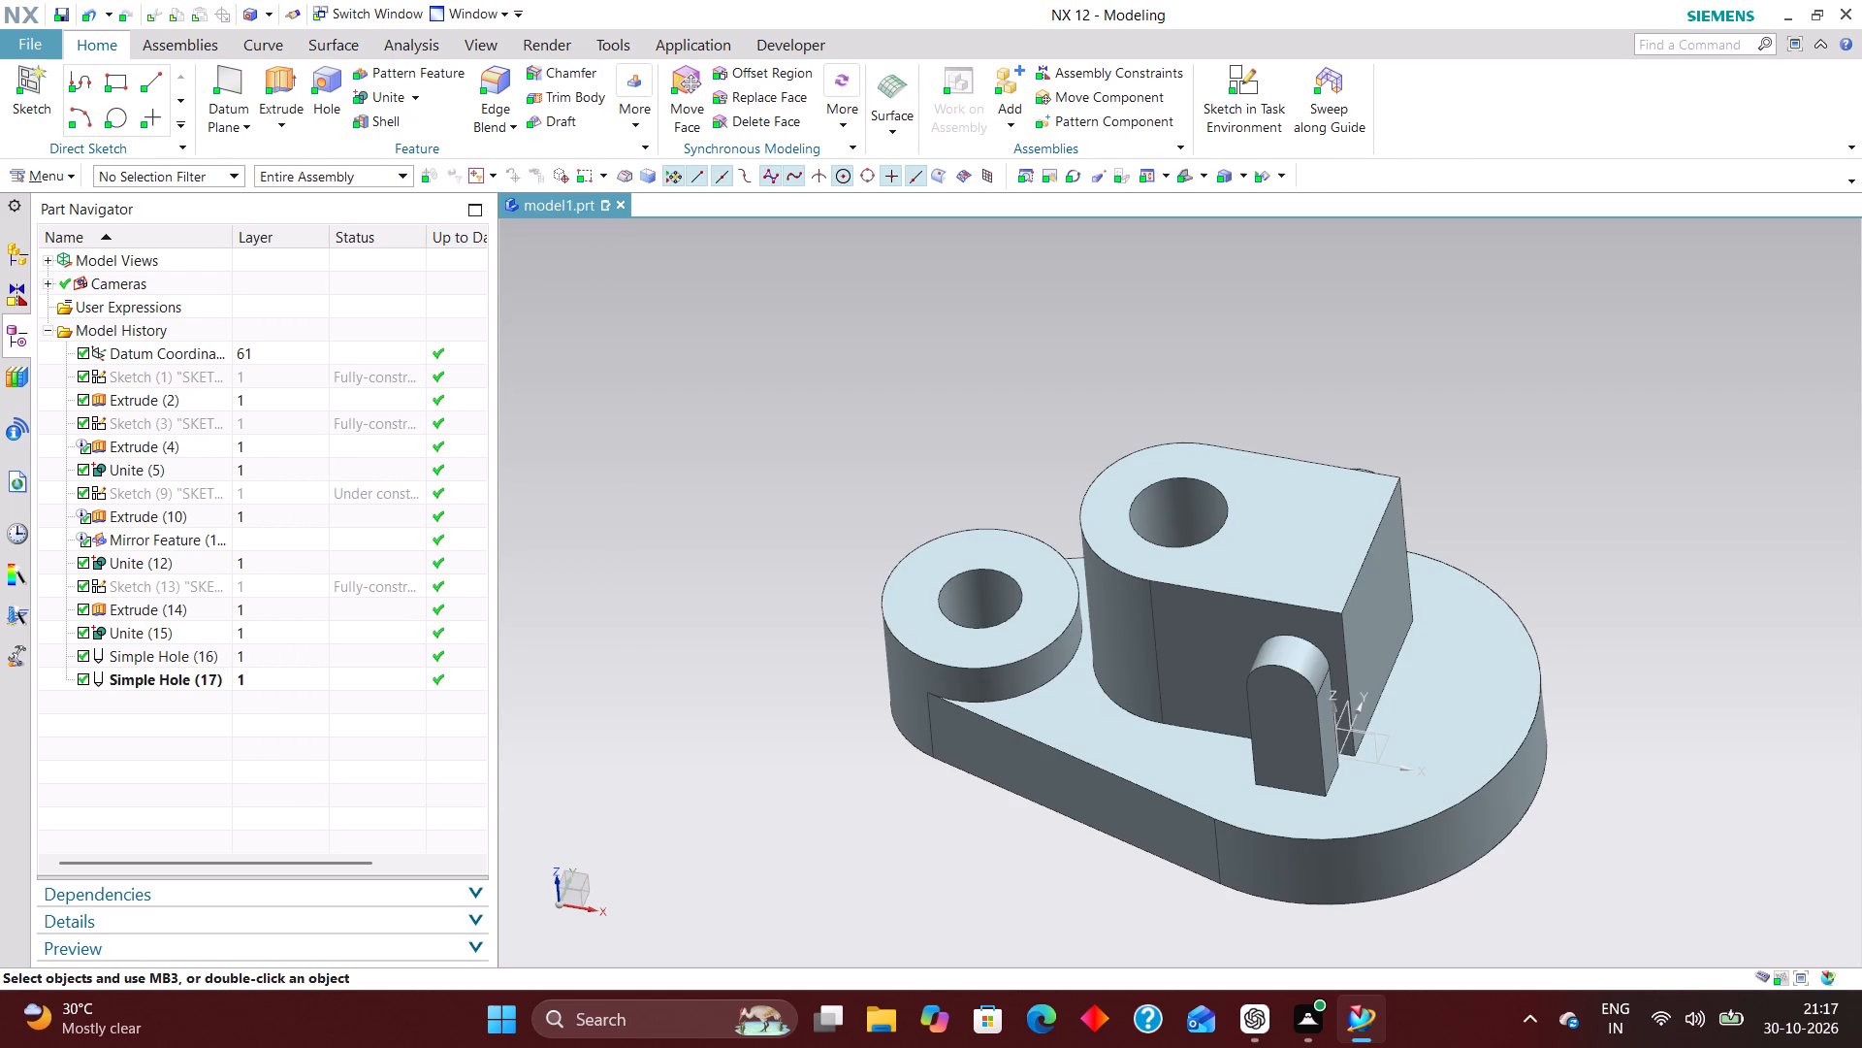
middle_click_drag(1632, 714, 1620, 667)
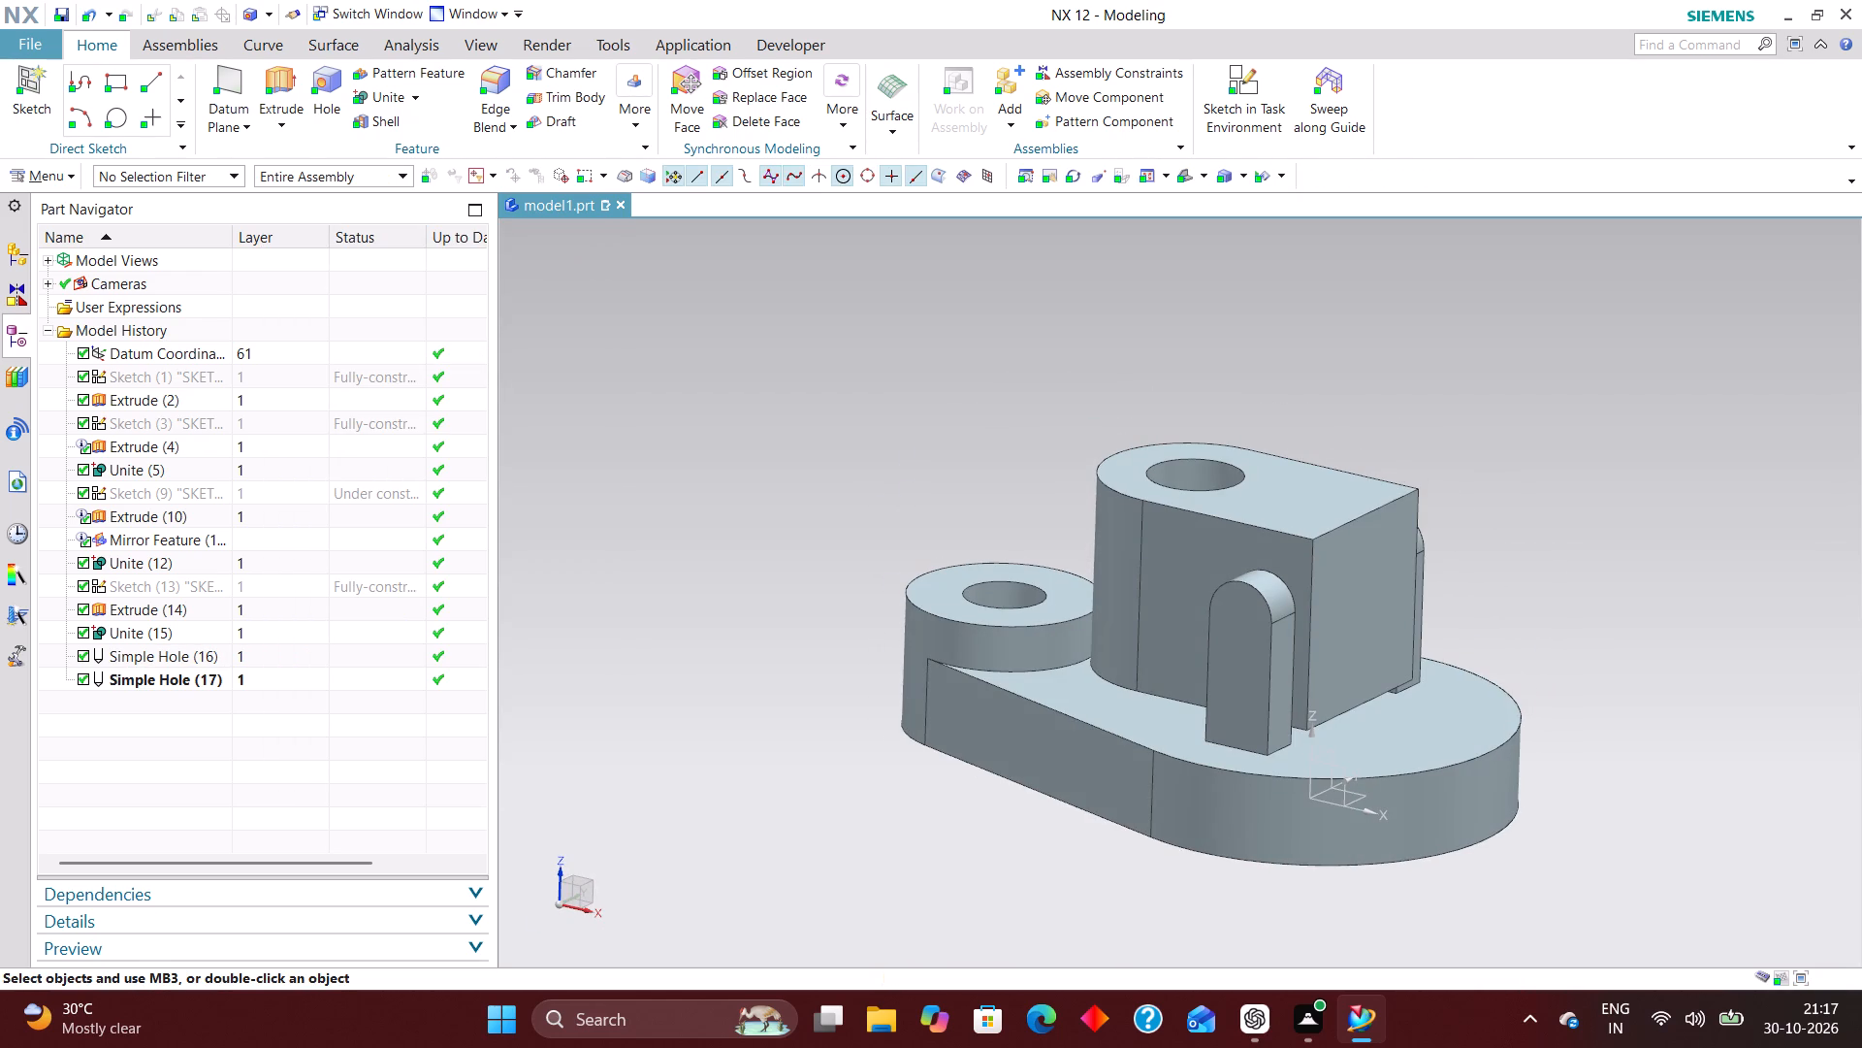
left_click(324, 78)
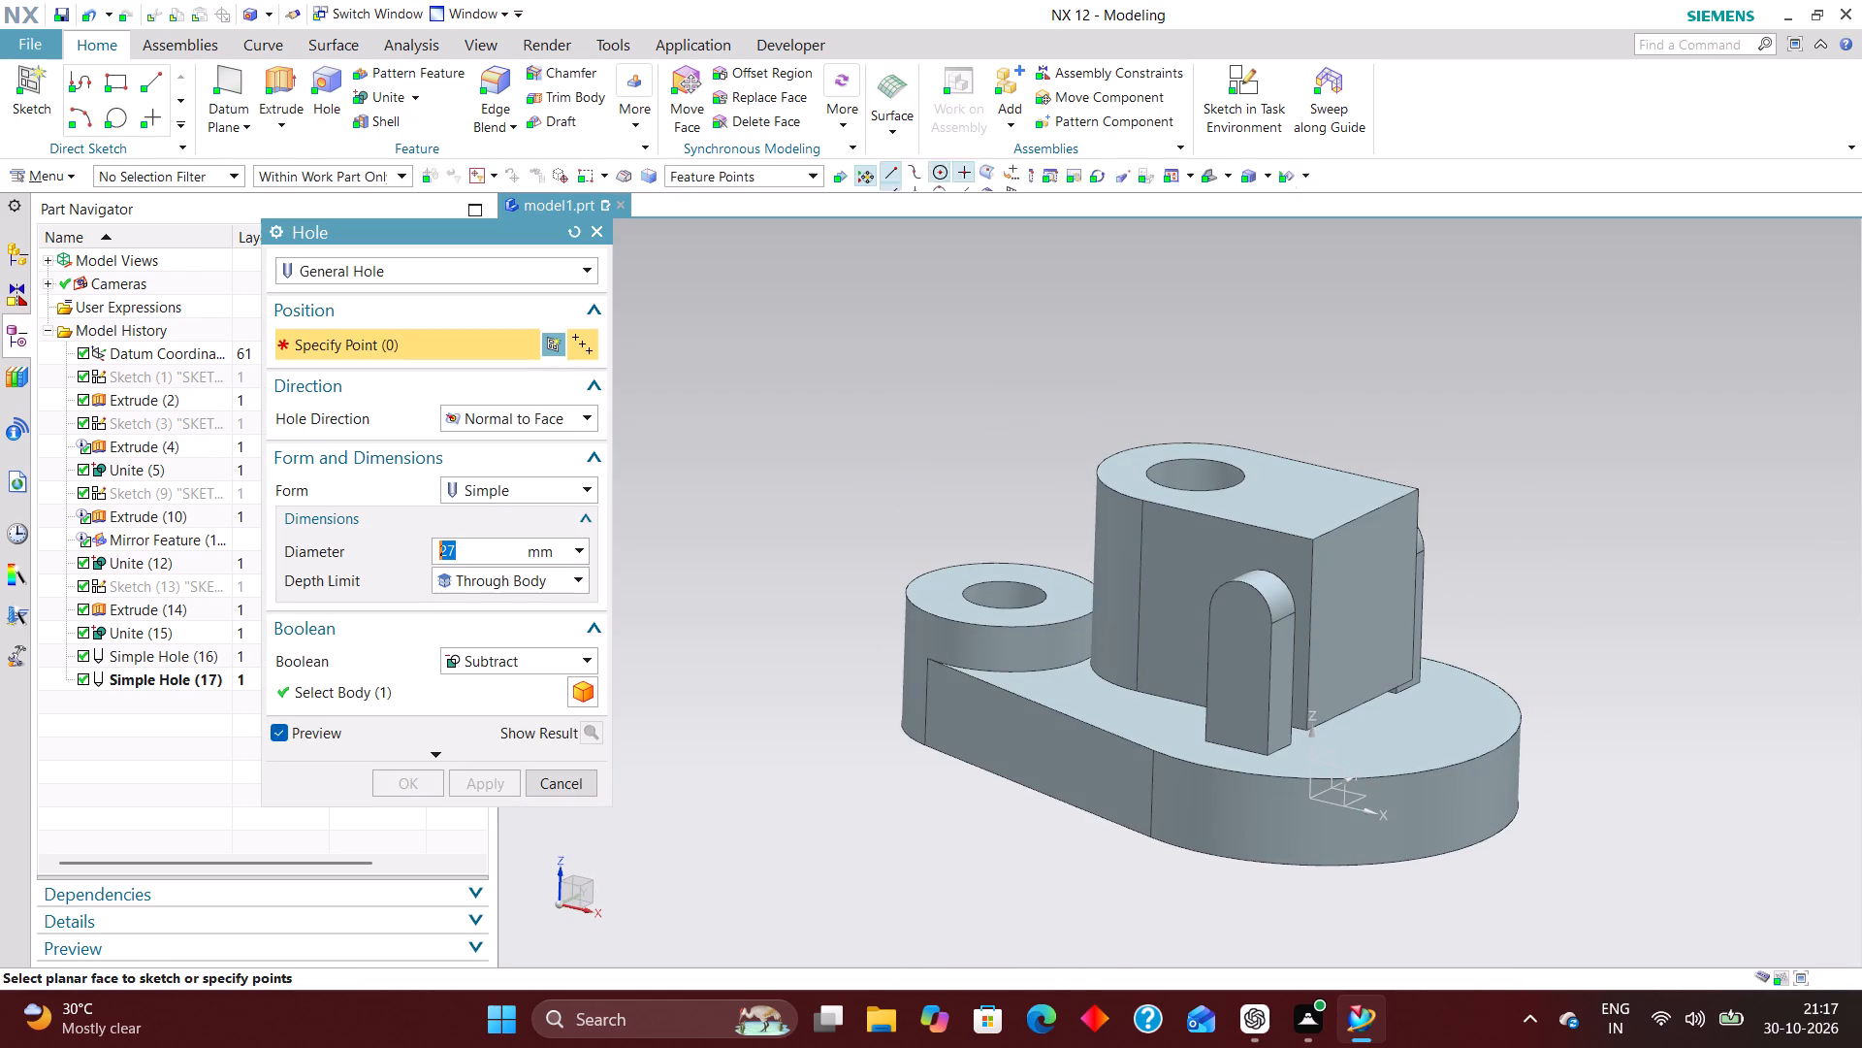
scroll(1268, 607, "up", 4)
left_click(1258, 585)
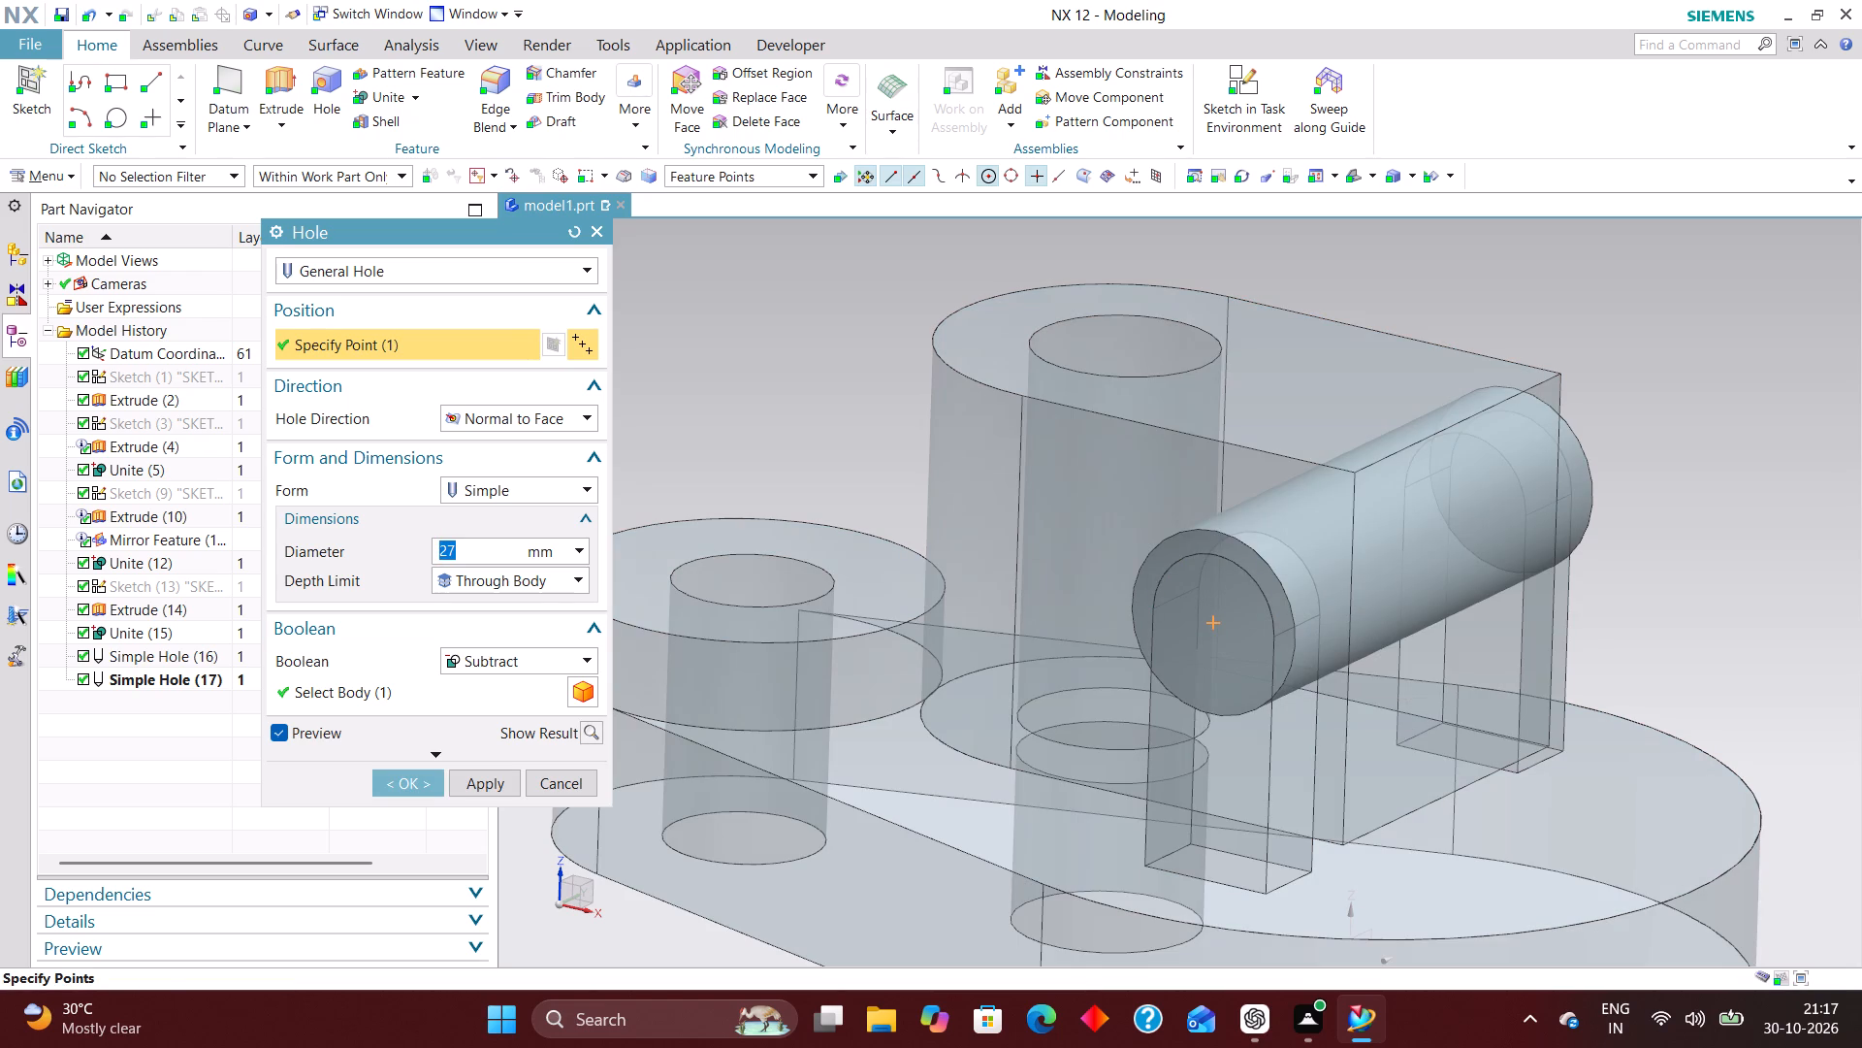
type("12")
key("Return")
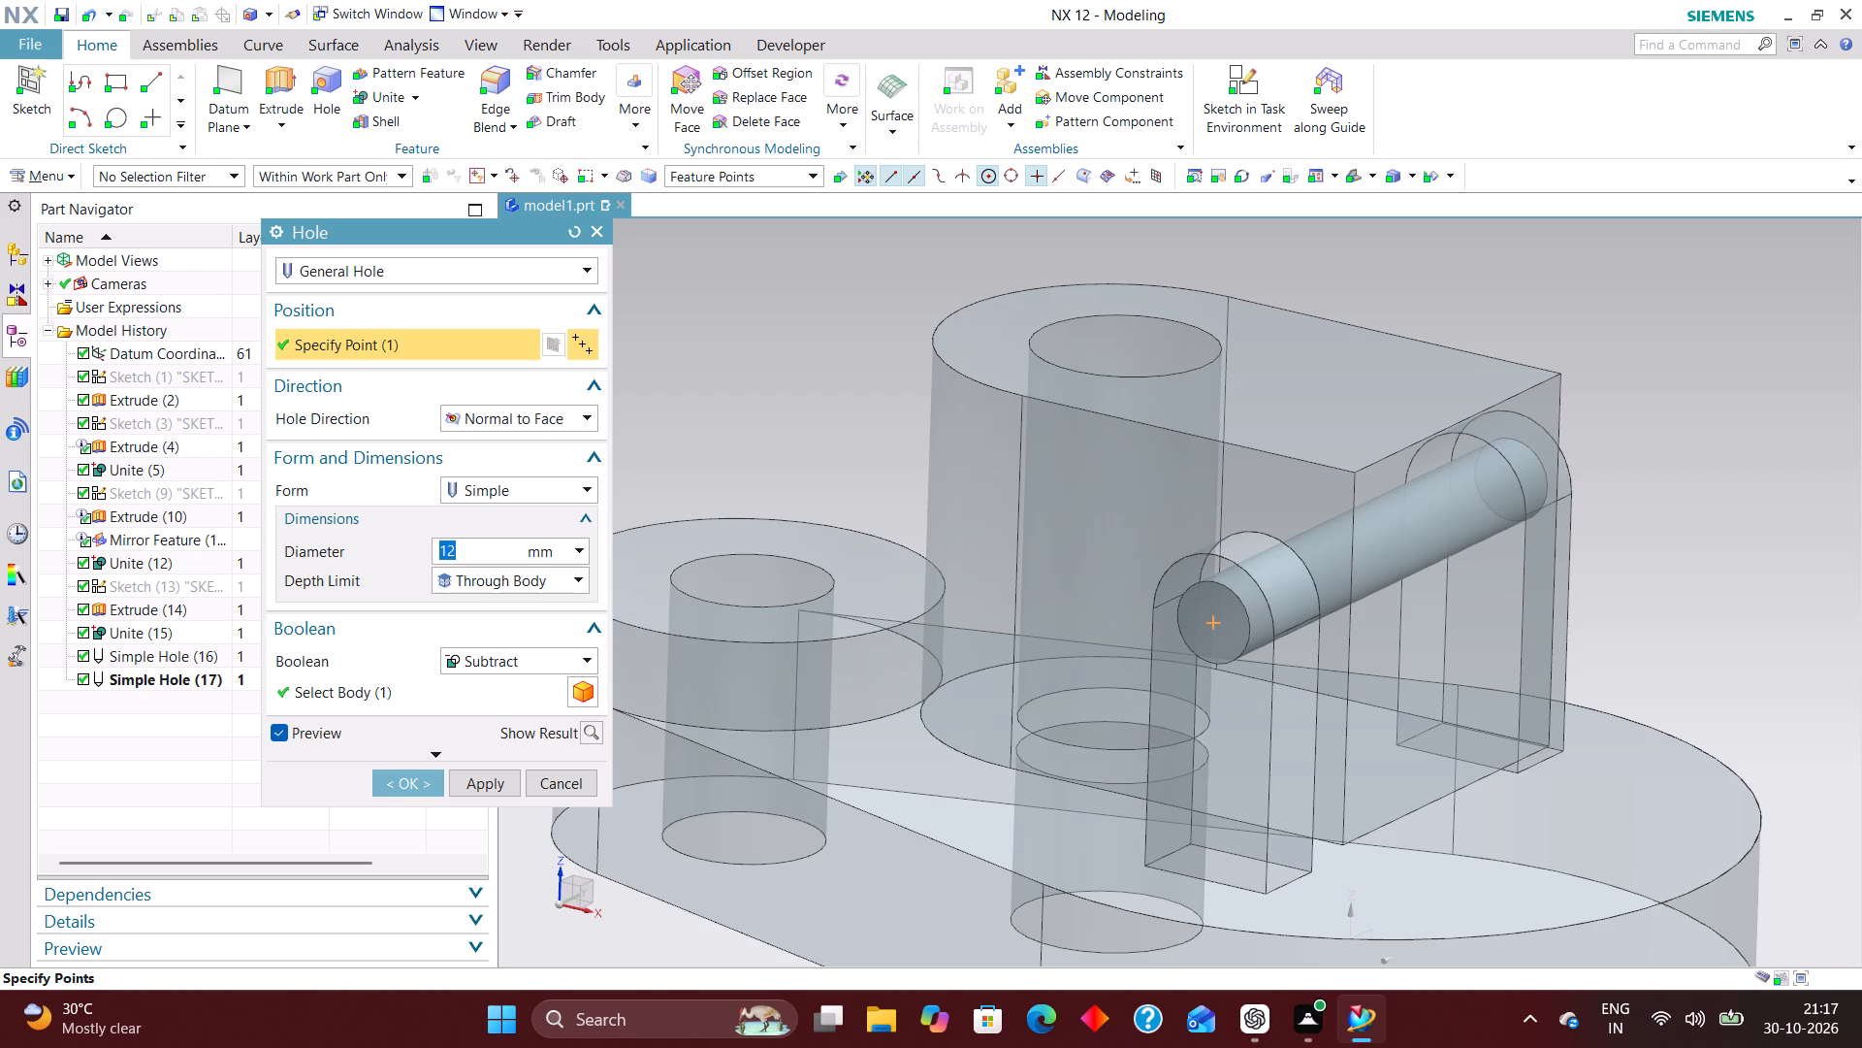
left_click(430, 784)
middle_click_drag(1305, 715, 1194, 741)
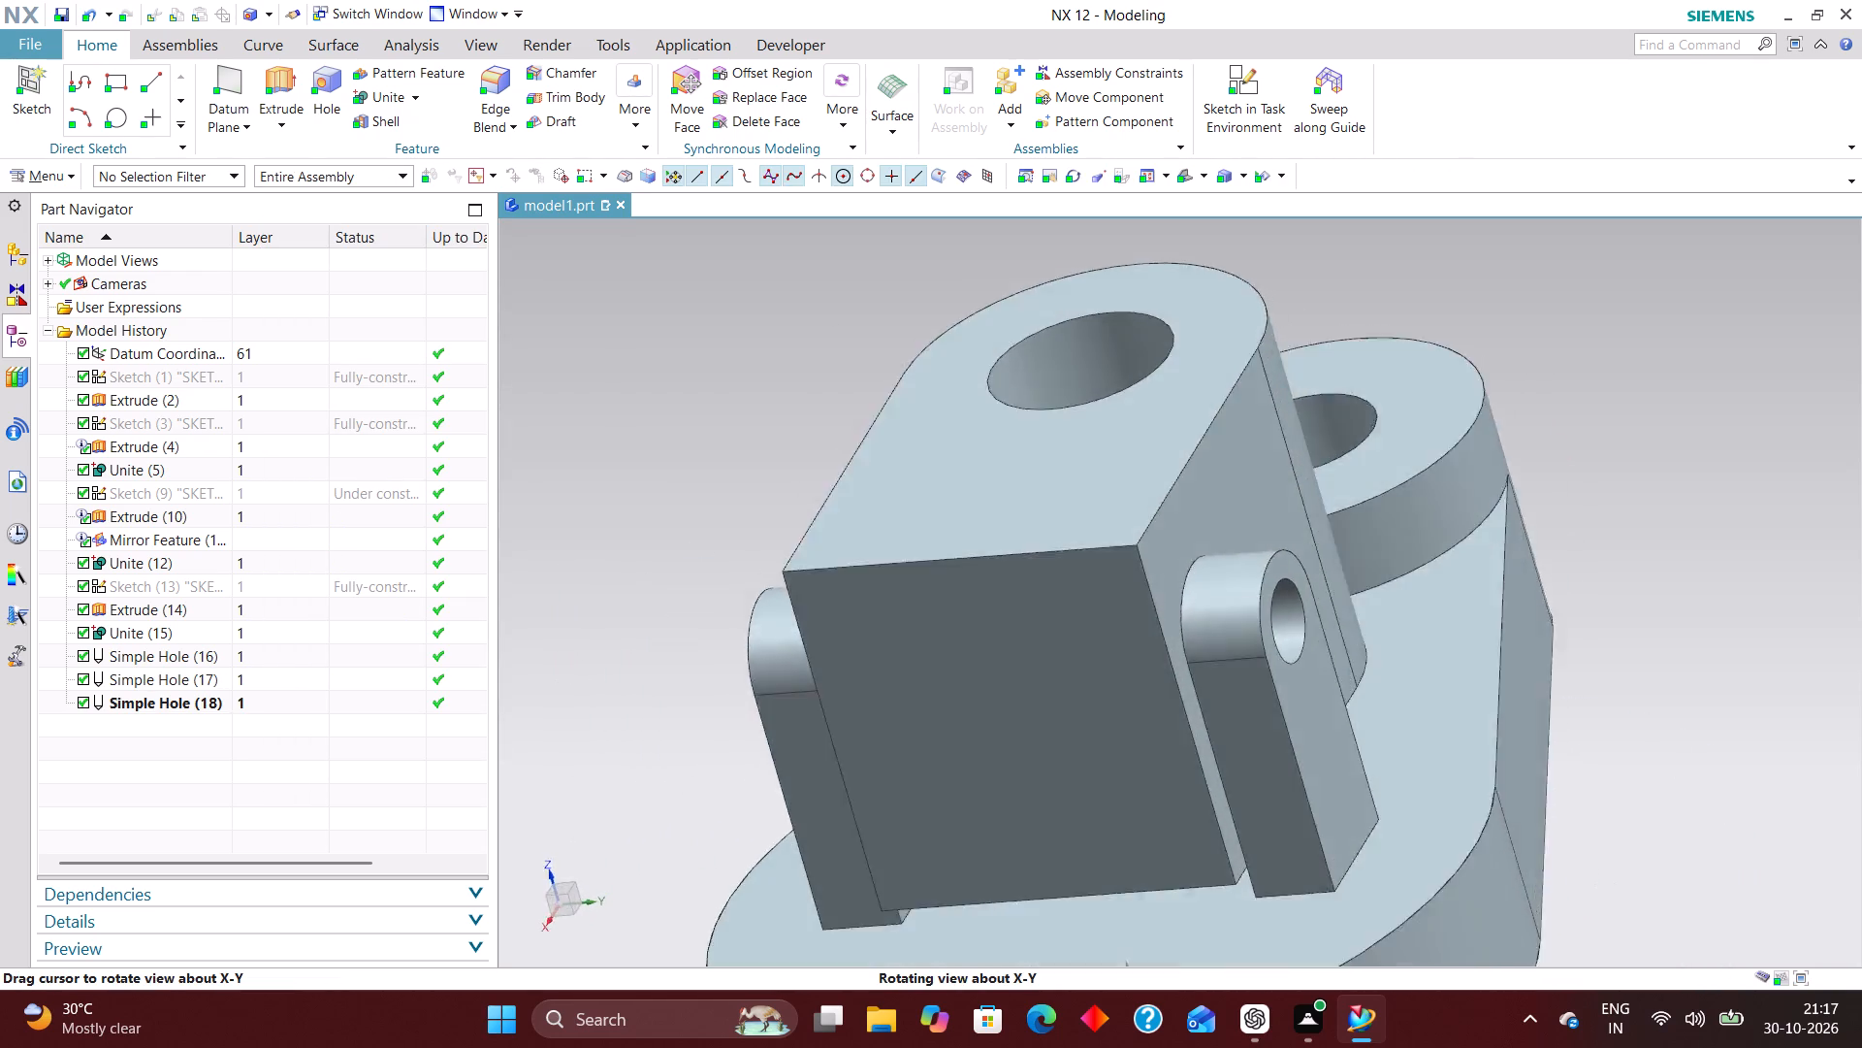
Inspect the part from several sides and examine the raised block's vertical hole in a one-plane section view normal to X.
middle_click_drag(1194, 741, 1133, 816)
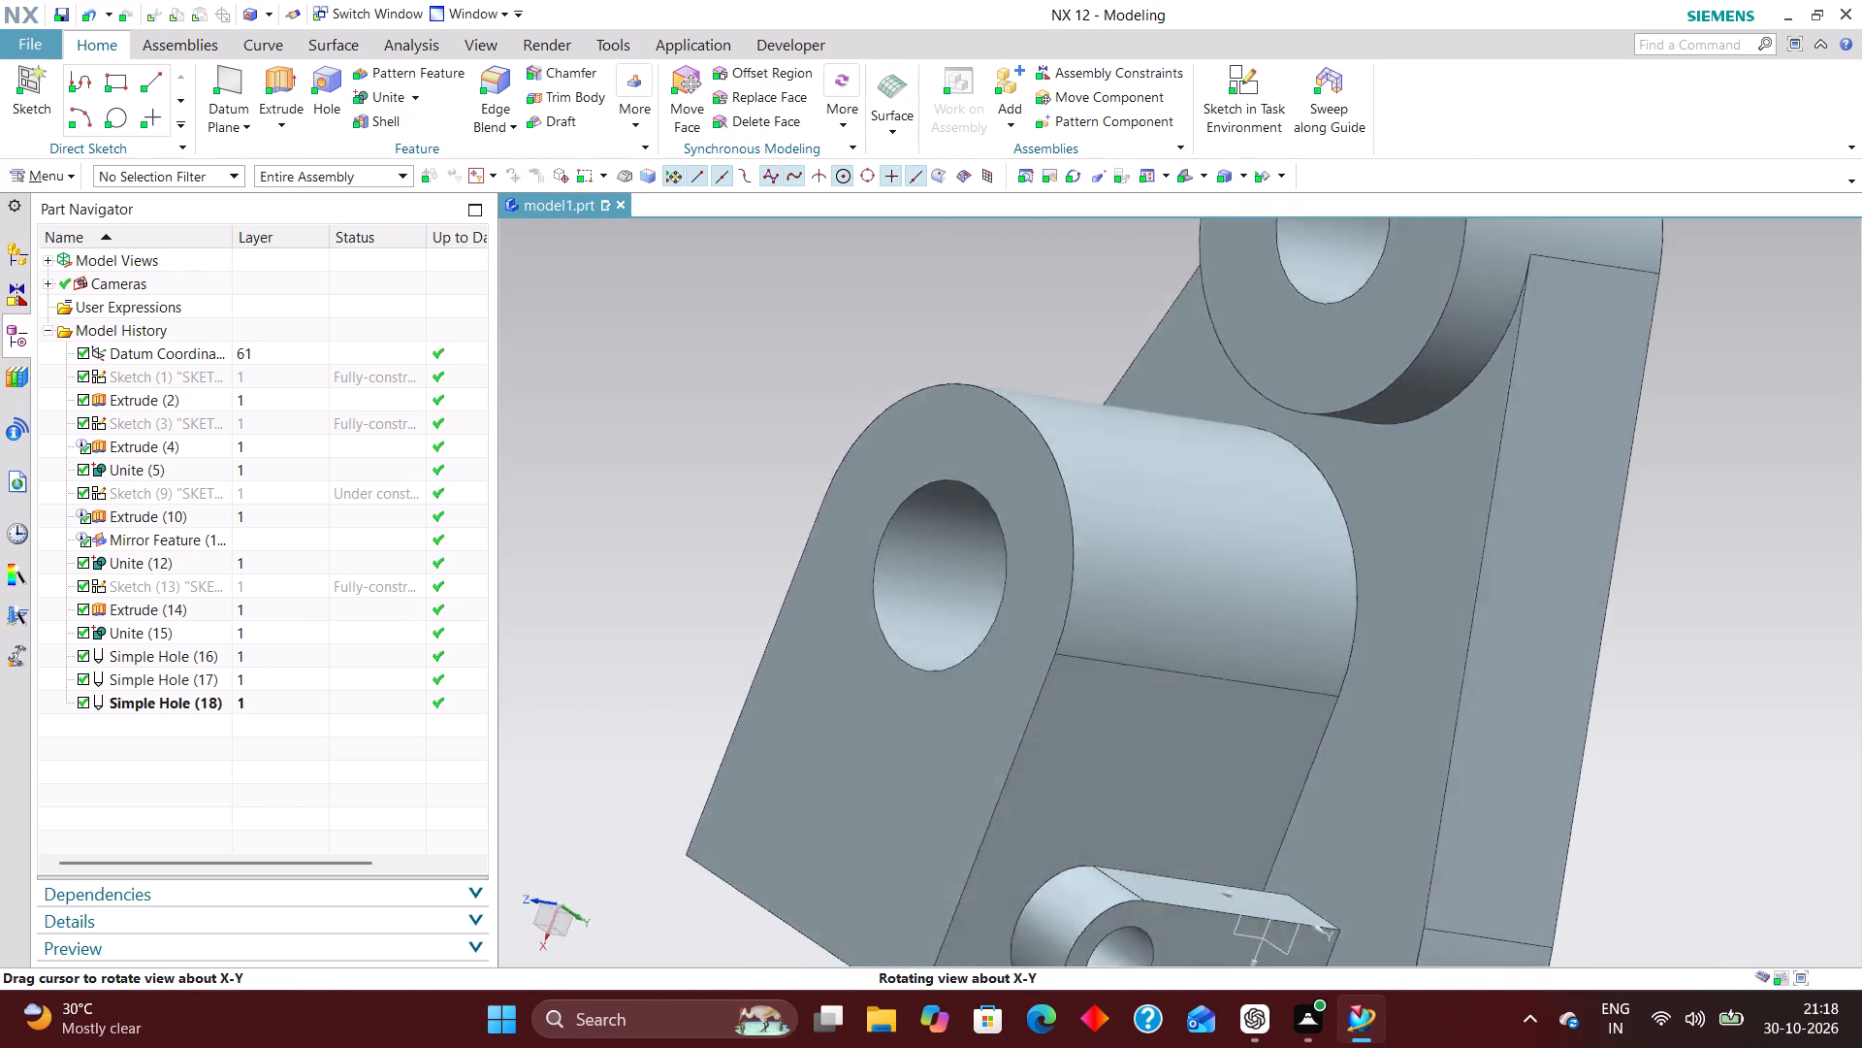
middle_click_drag(1133, 816, 1218, 683)
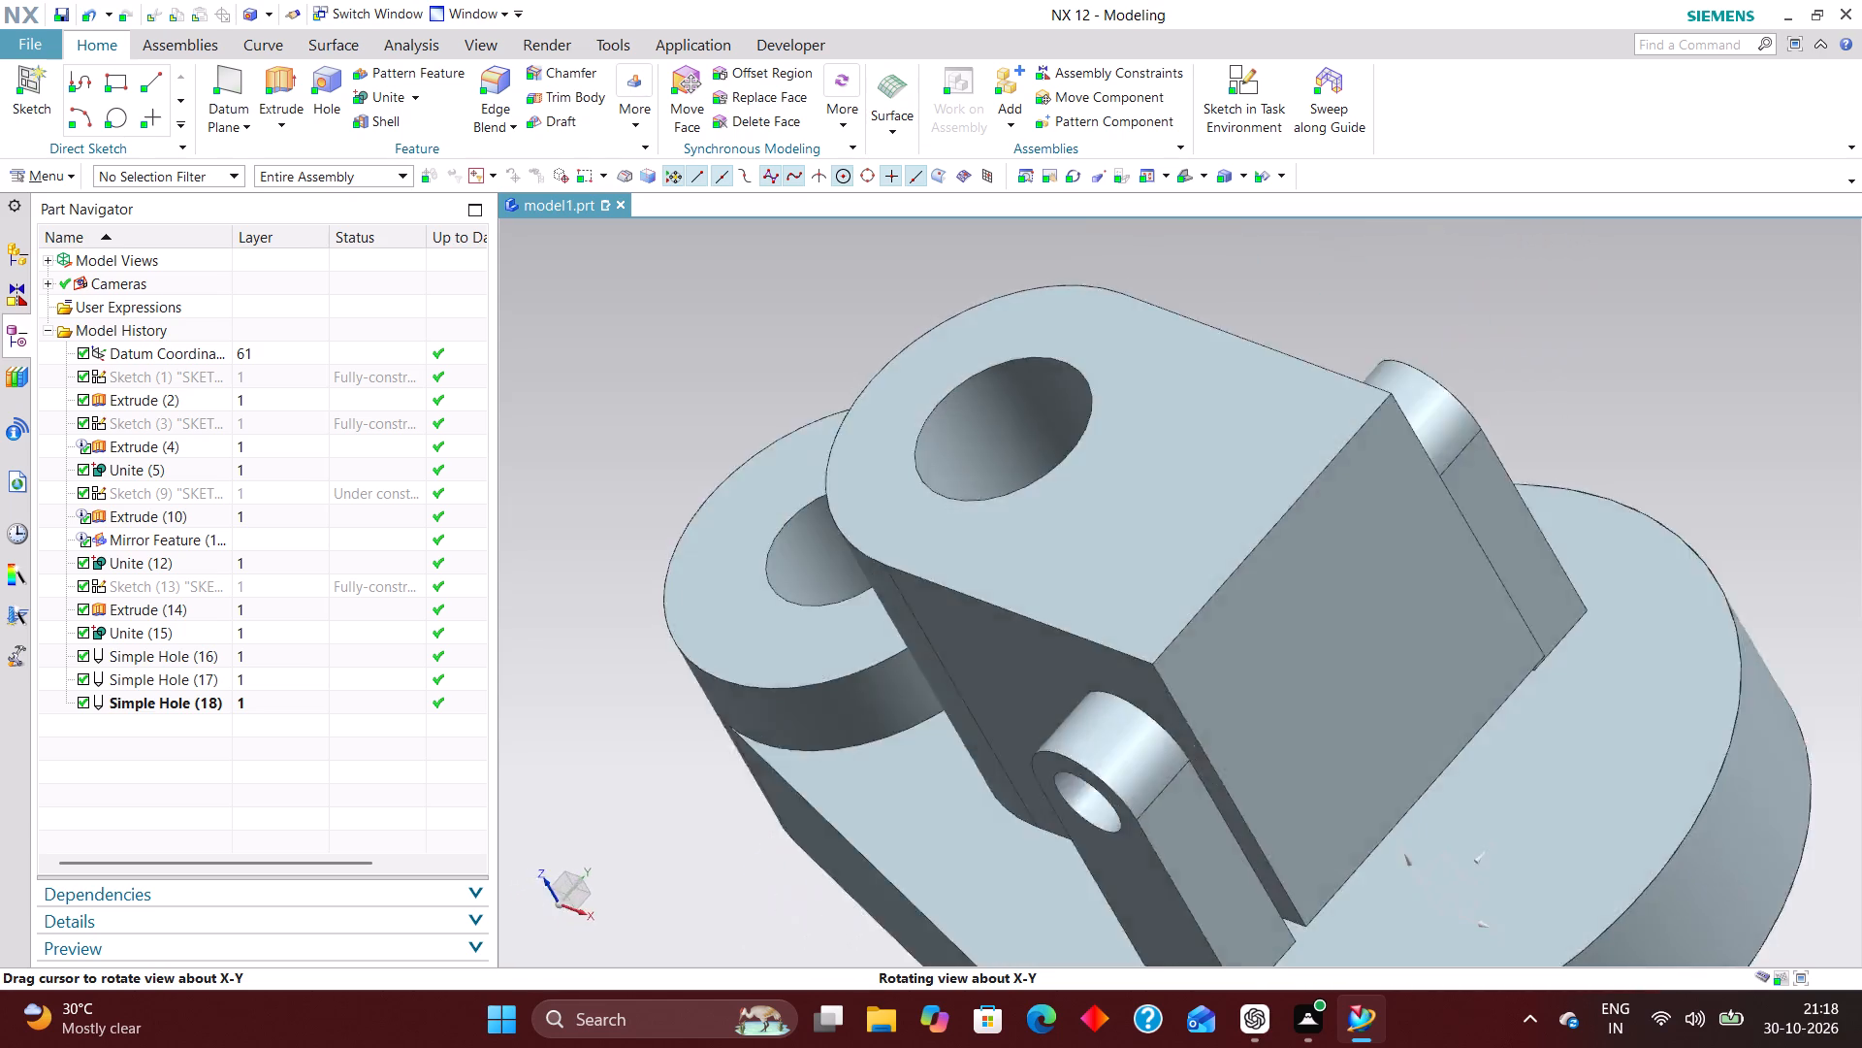
middle_click_drag(1218, 683, 1261, 648)
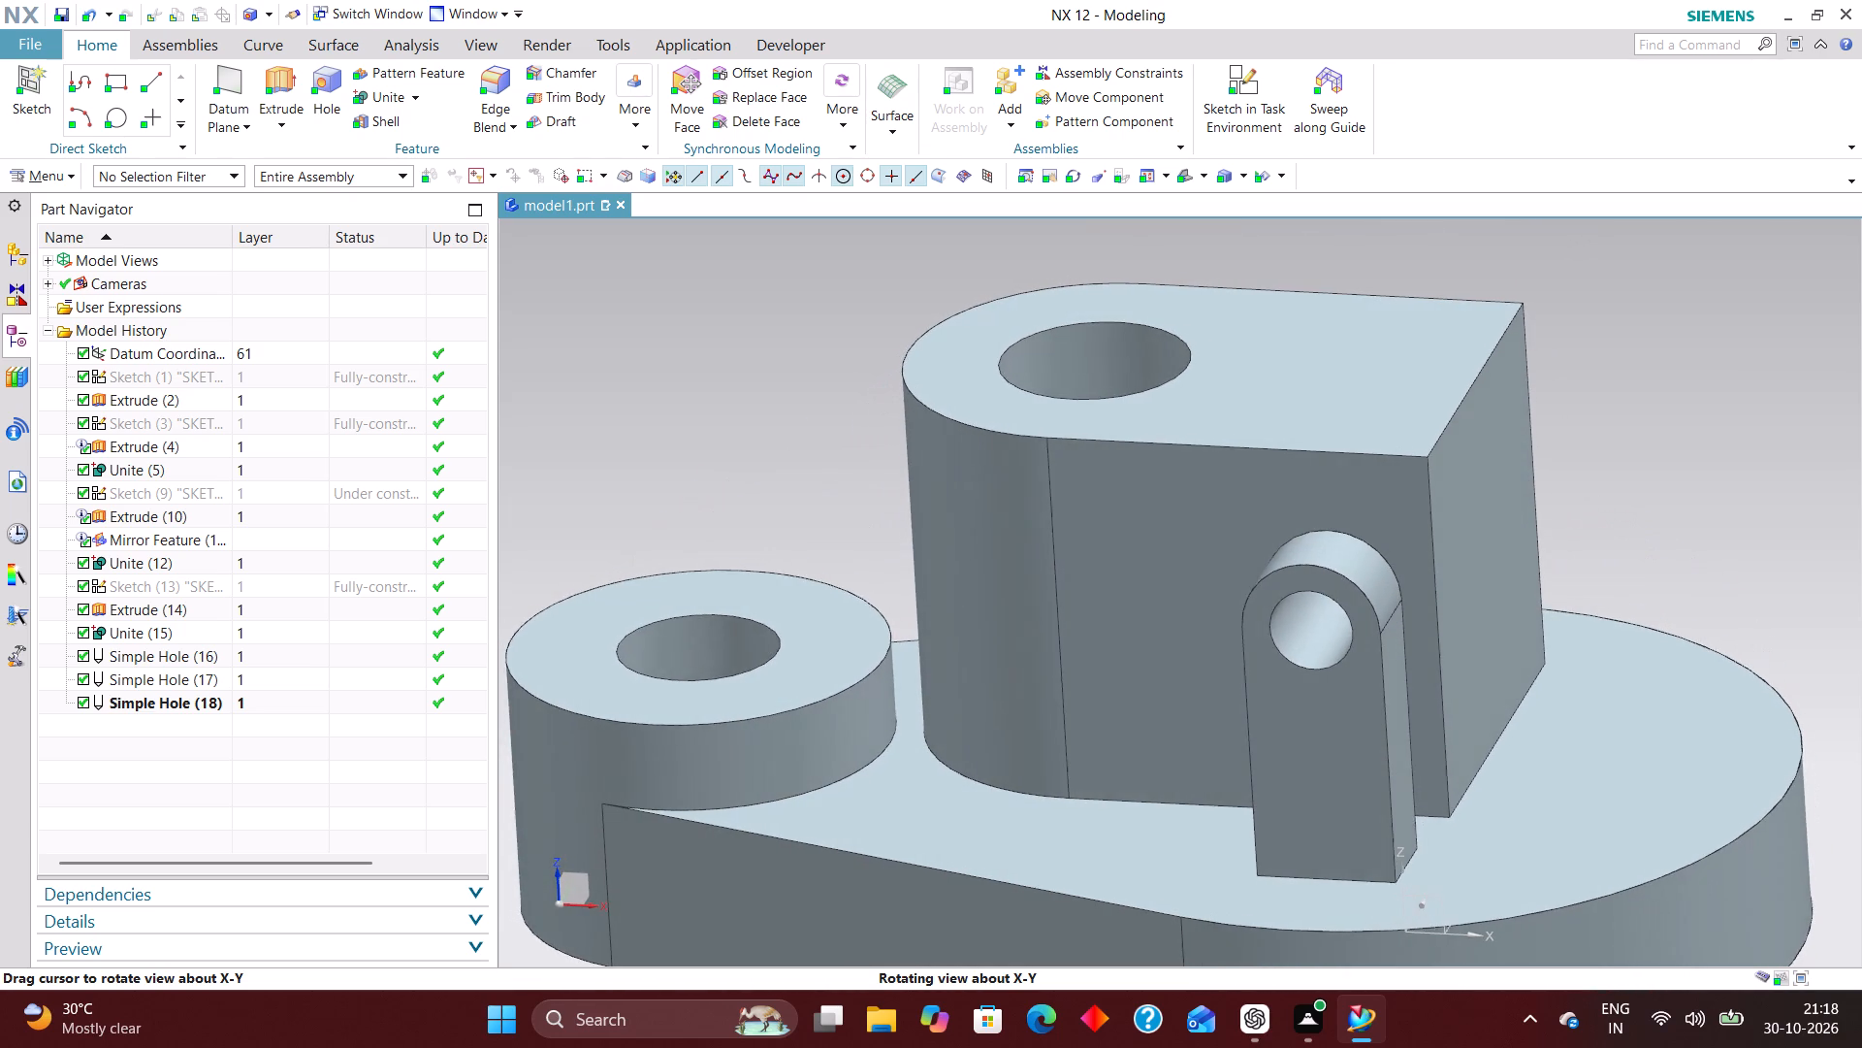
middle_click_drag(1261, 648, 1259, 644)
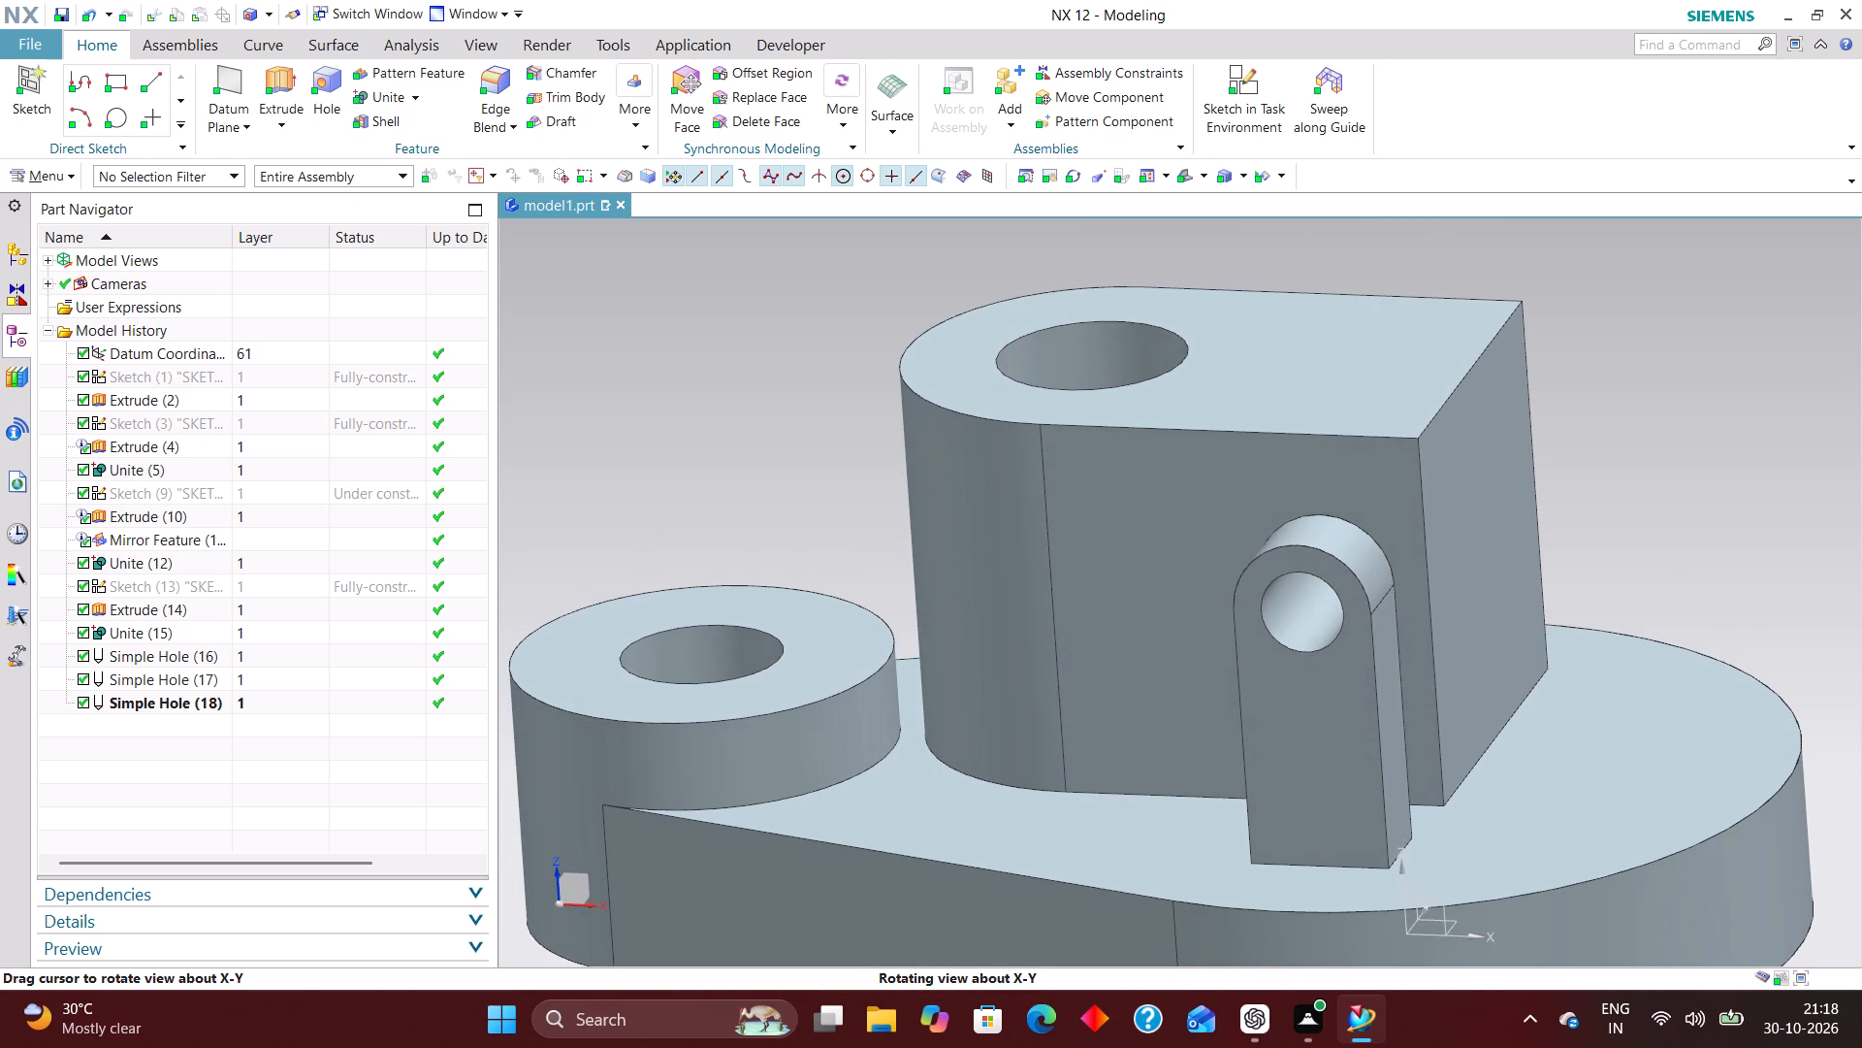
middle_click_drag(1259, 644, 1251, 648)
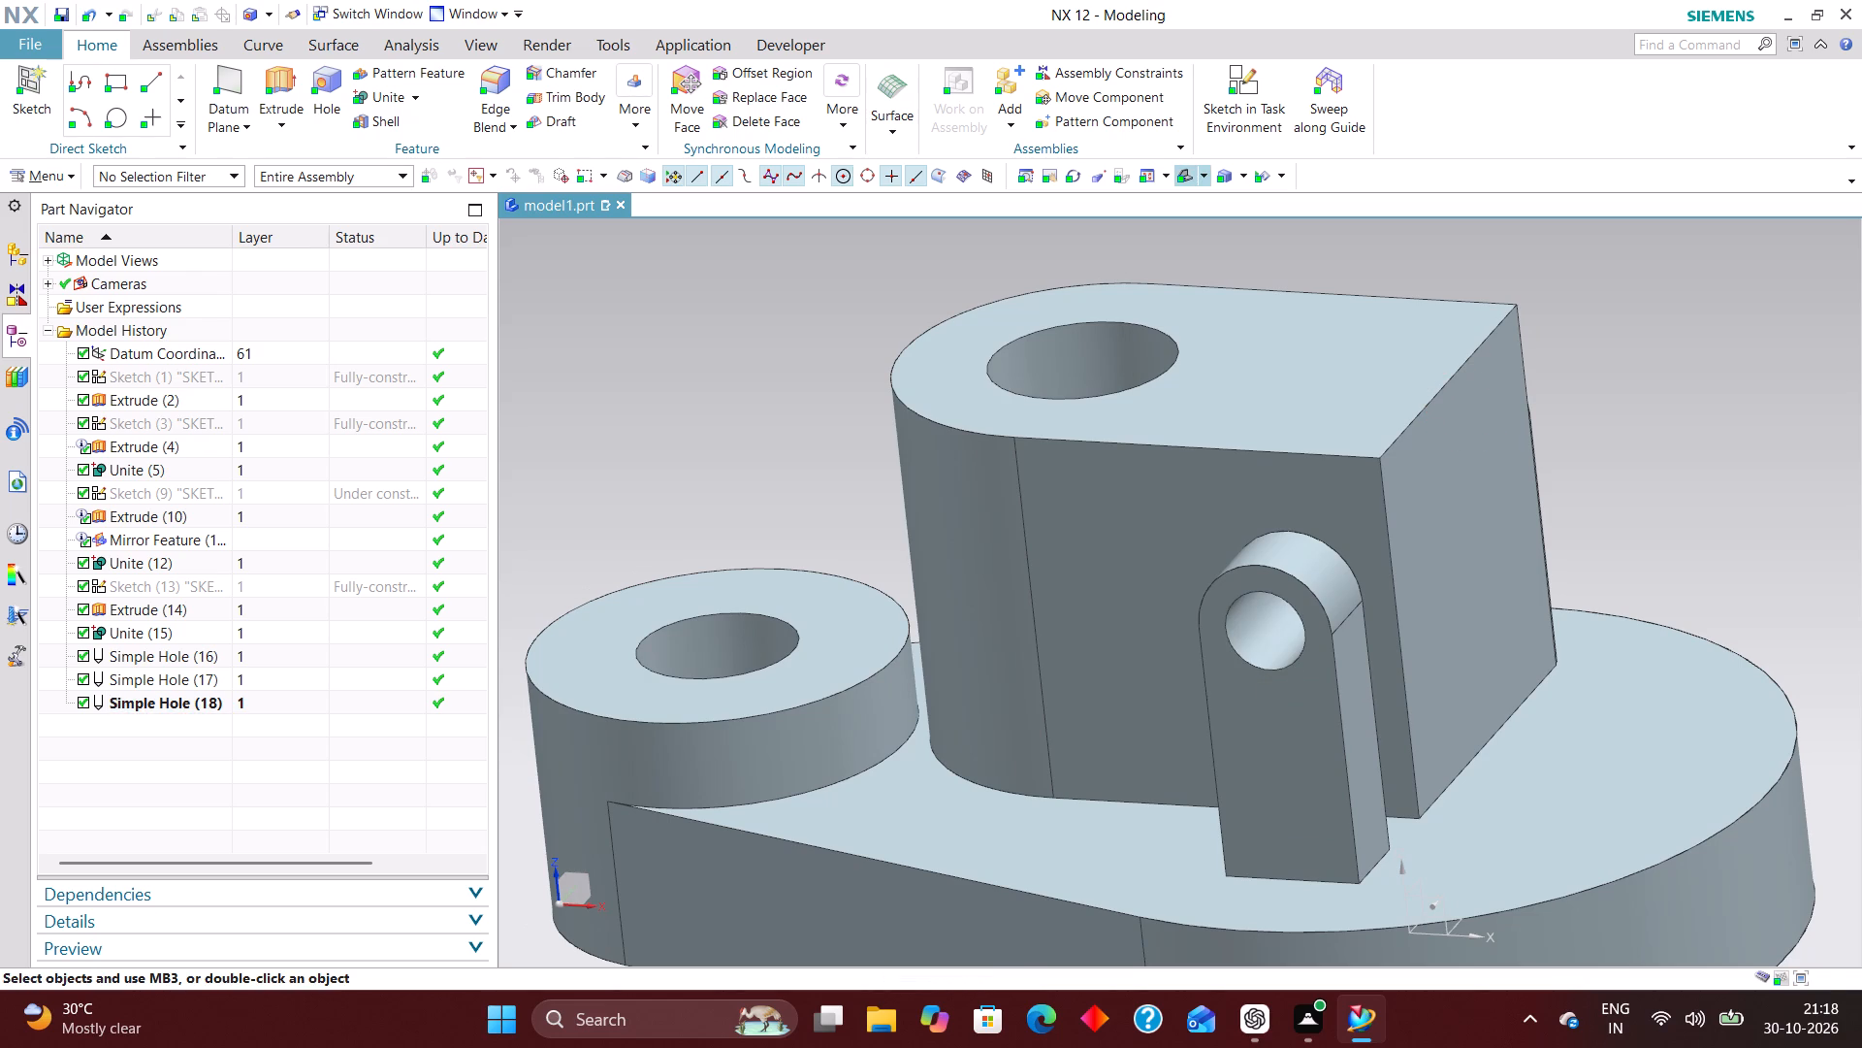
left_click(1187, 168)
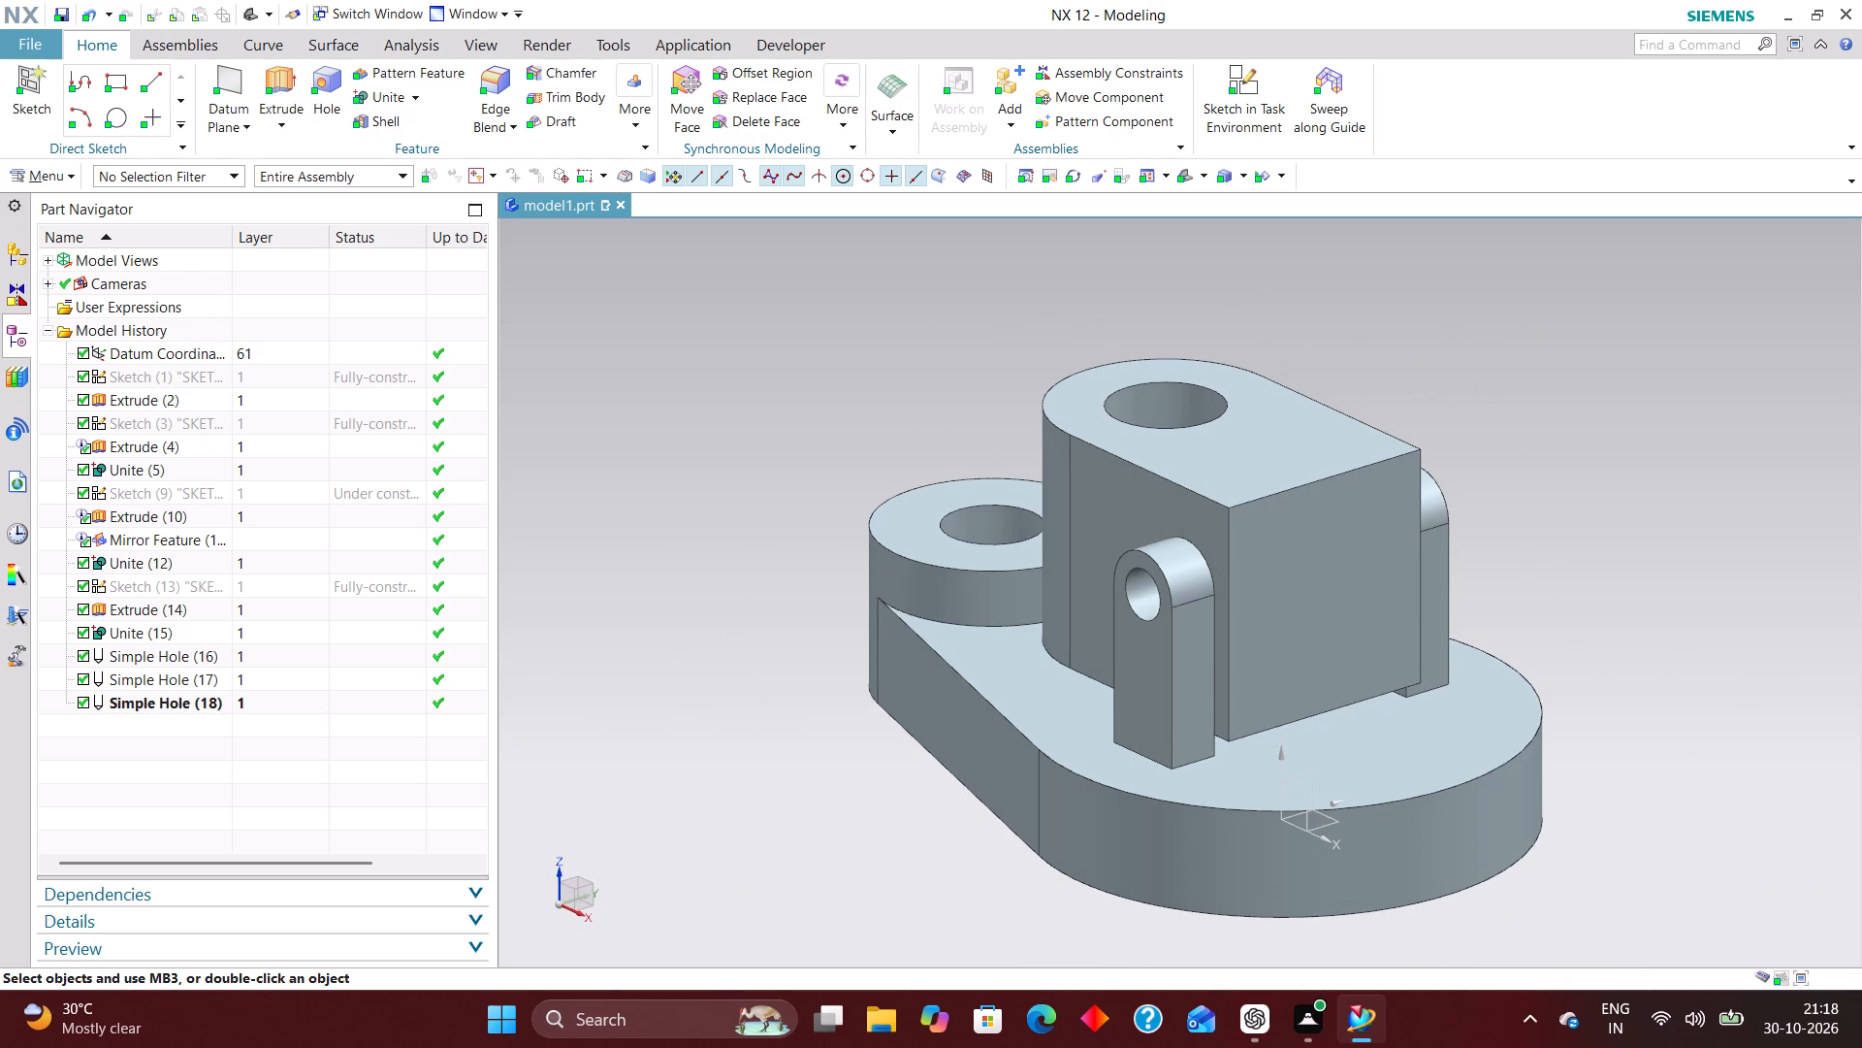
key("End")
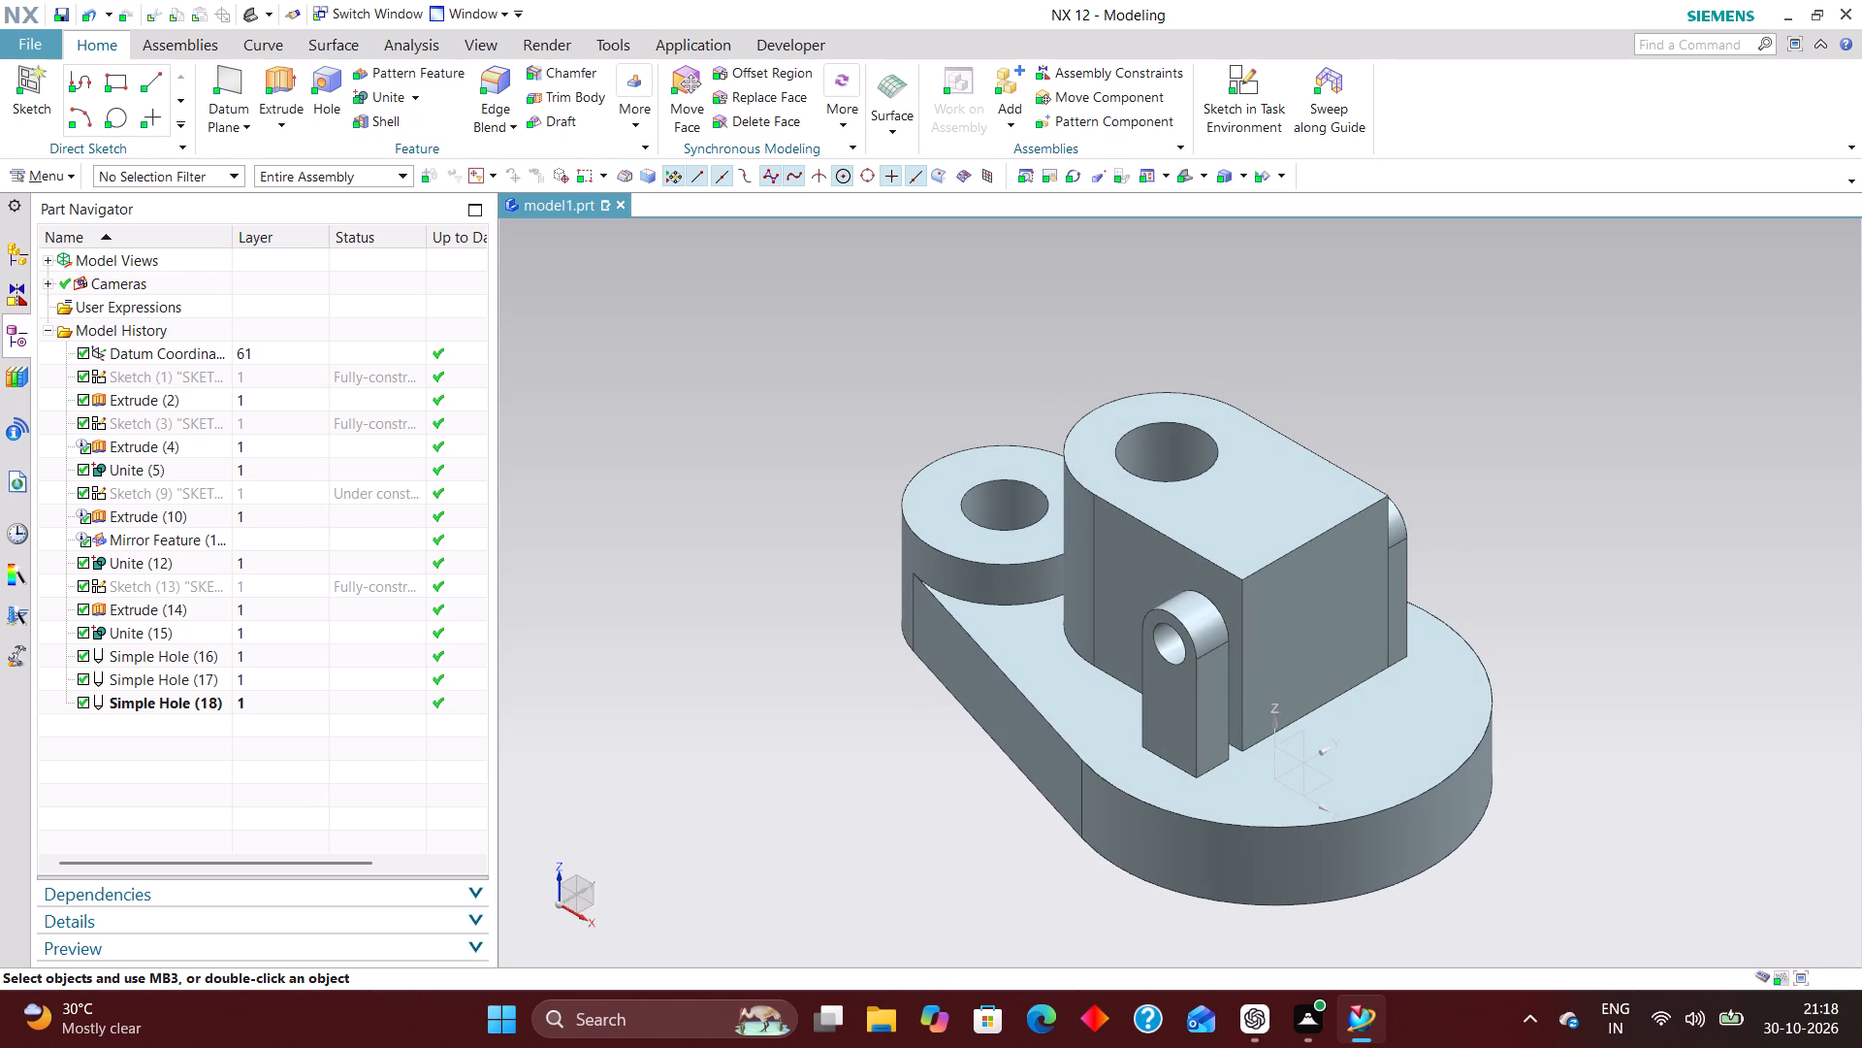
middle_click_drag(1660, 566, 1592, 547)
right_click_drag(1627, 488, 1317, 505)
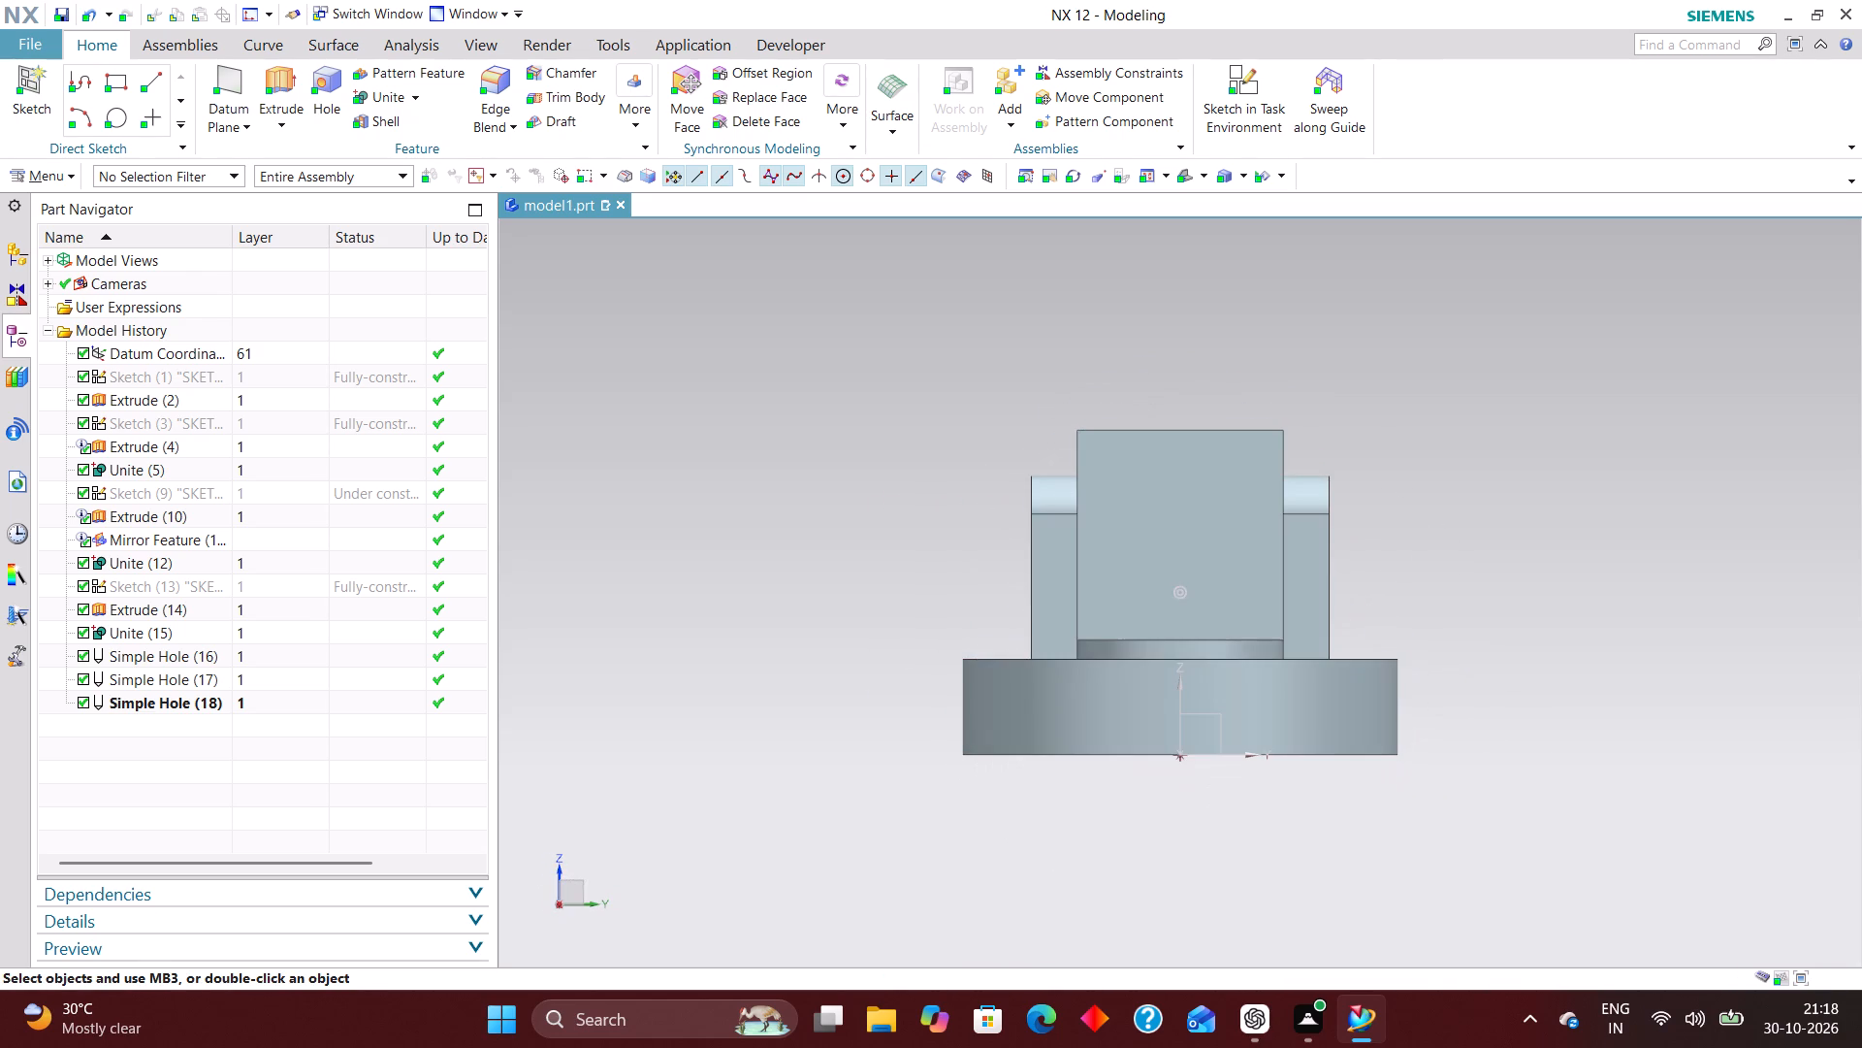
key("ctrl+h")
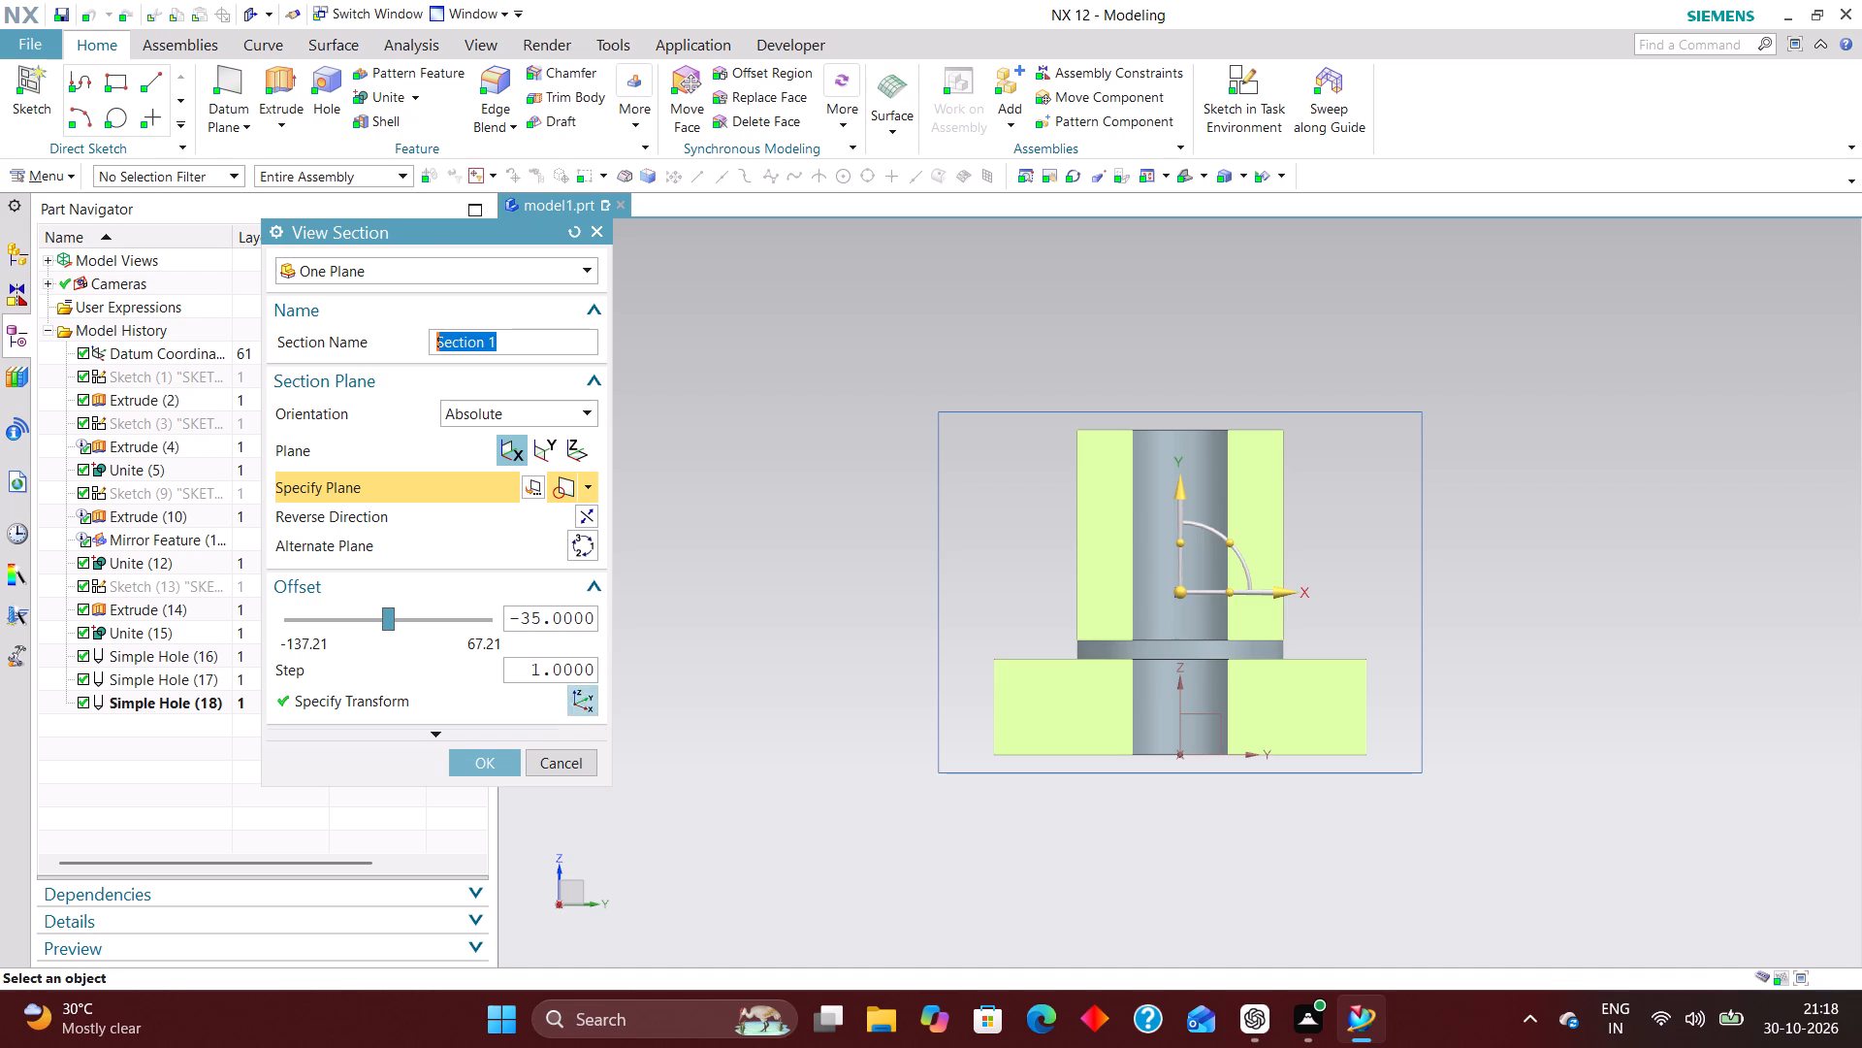
left_click(543, 759)
middle_click_drag(1088, 734, 1156, 754)
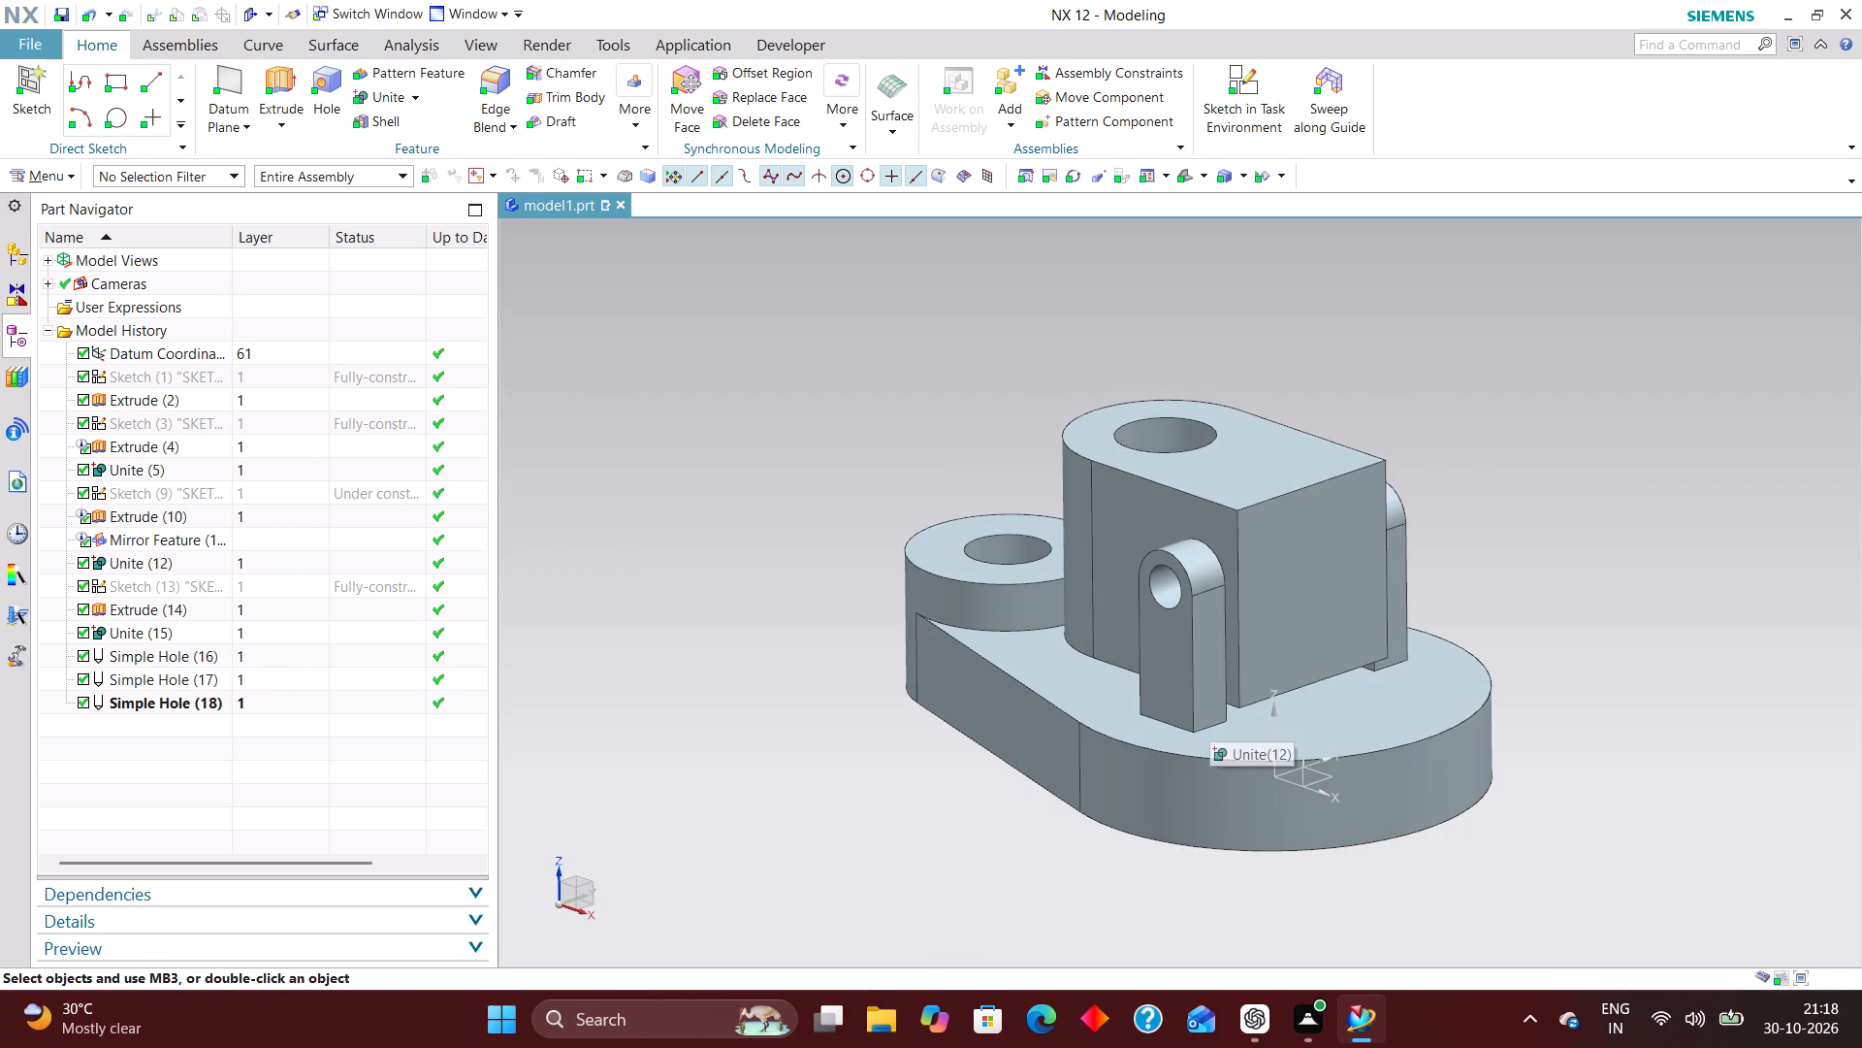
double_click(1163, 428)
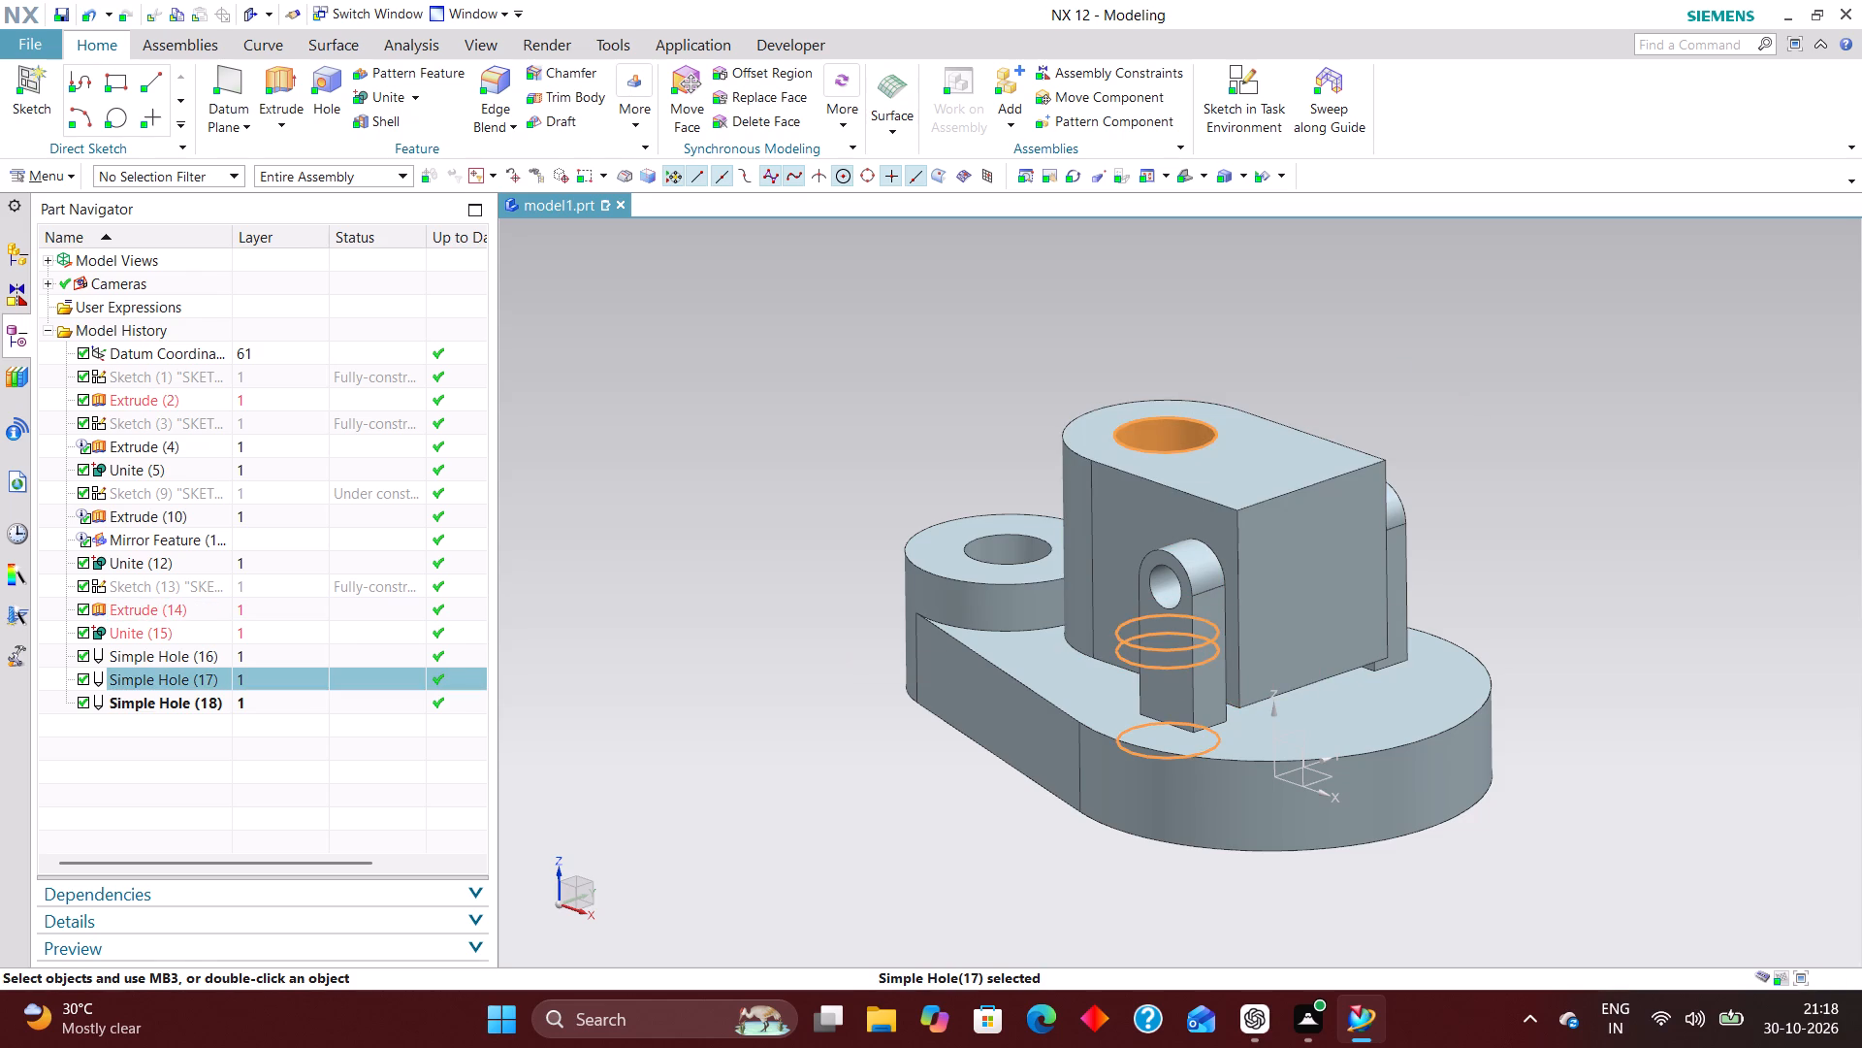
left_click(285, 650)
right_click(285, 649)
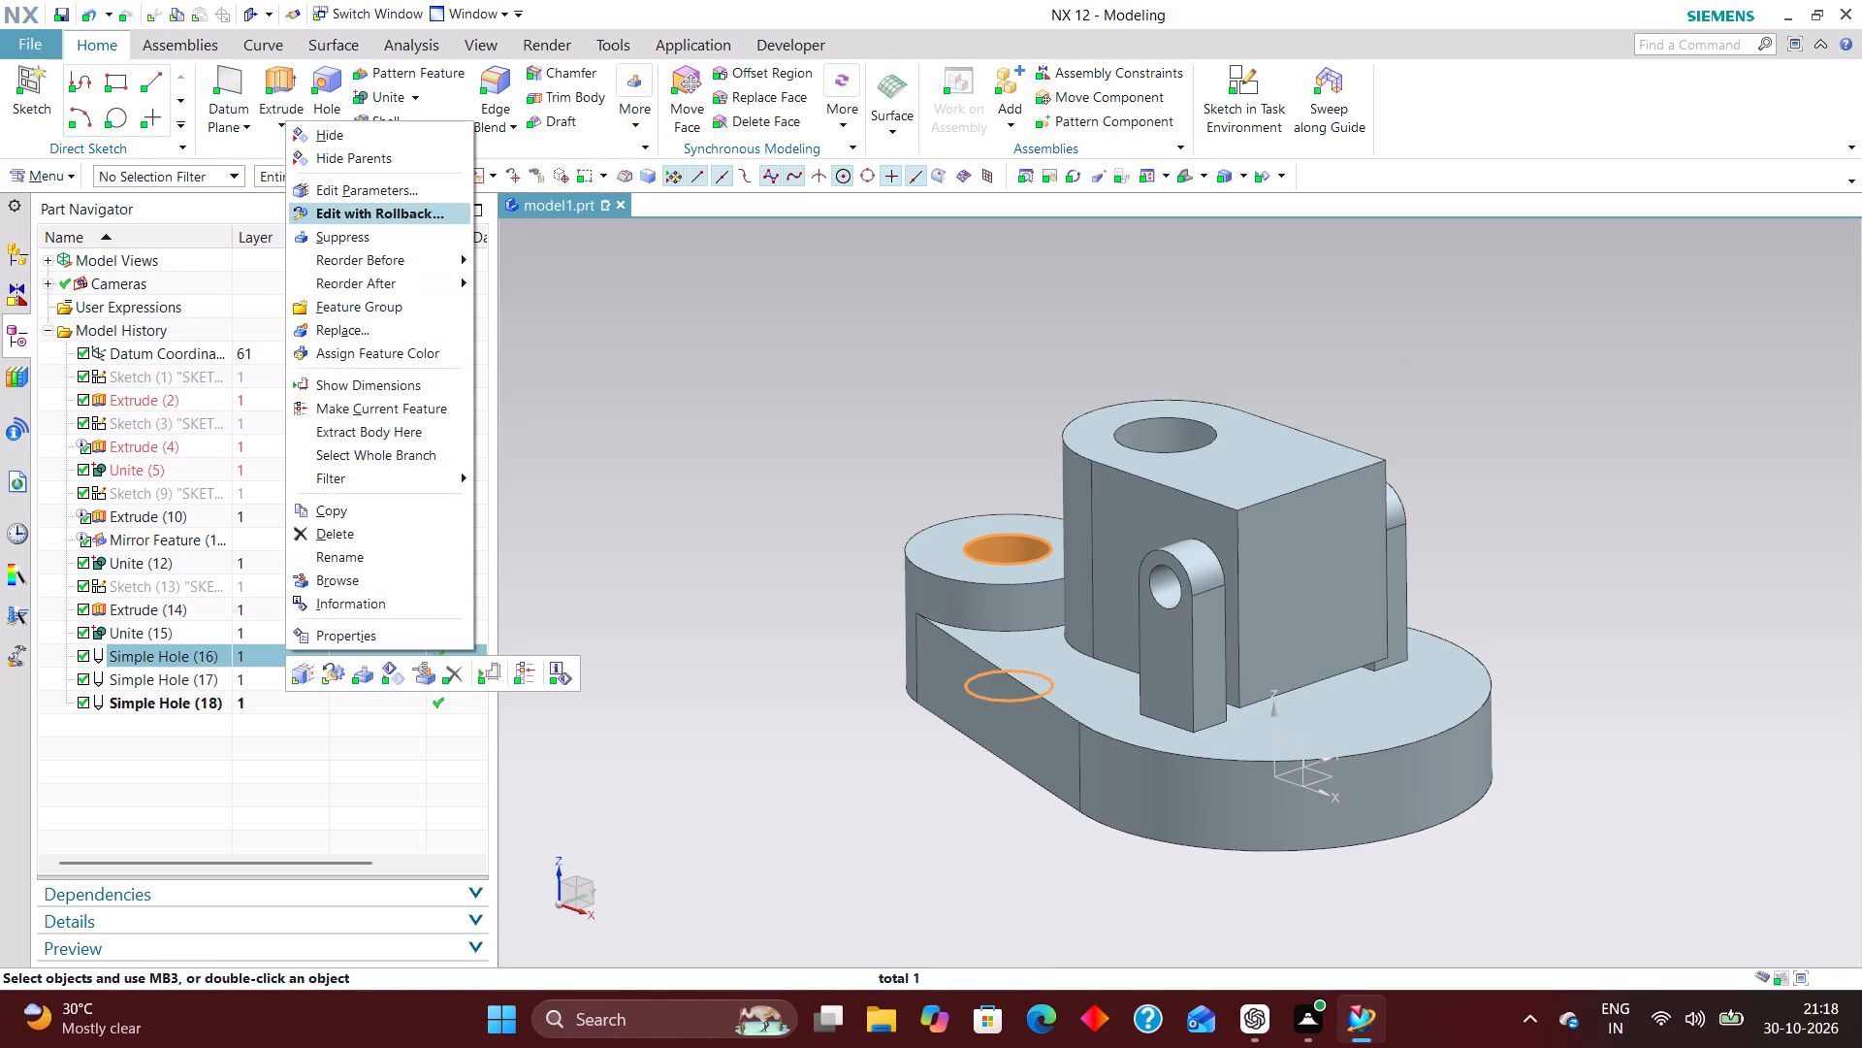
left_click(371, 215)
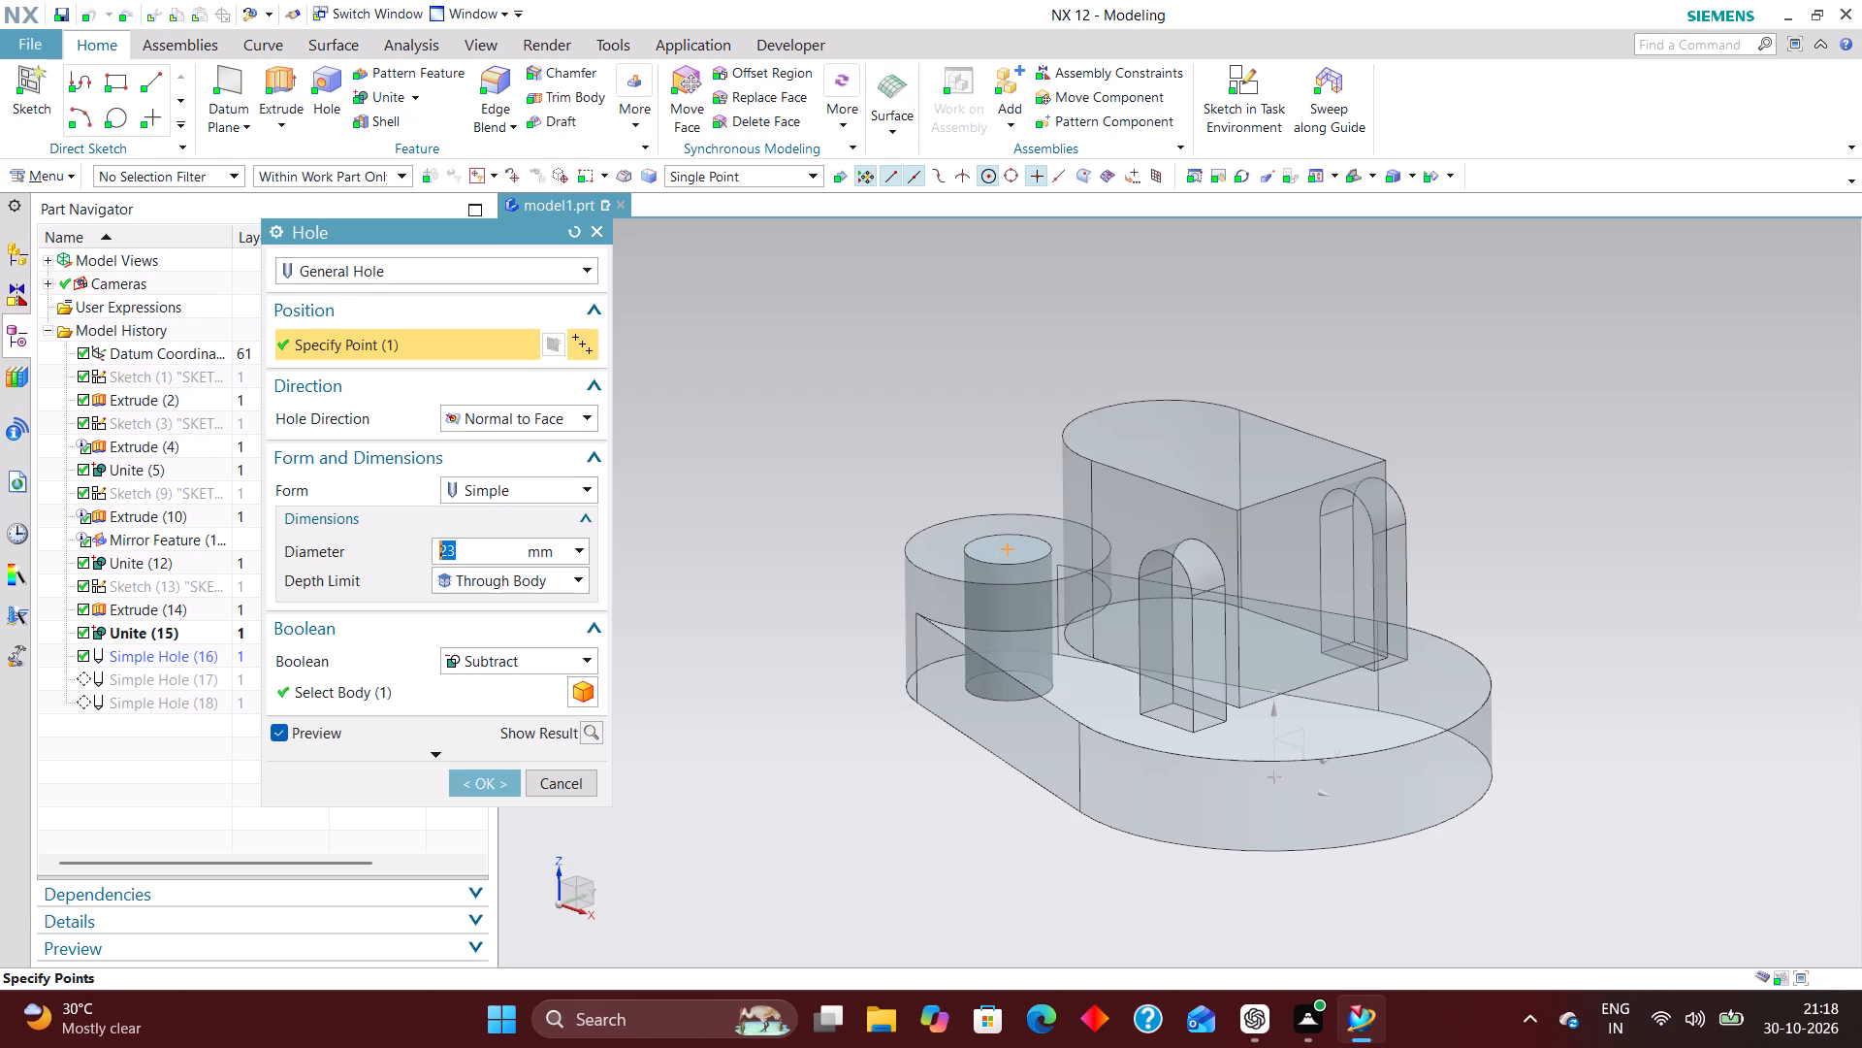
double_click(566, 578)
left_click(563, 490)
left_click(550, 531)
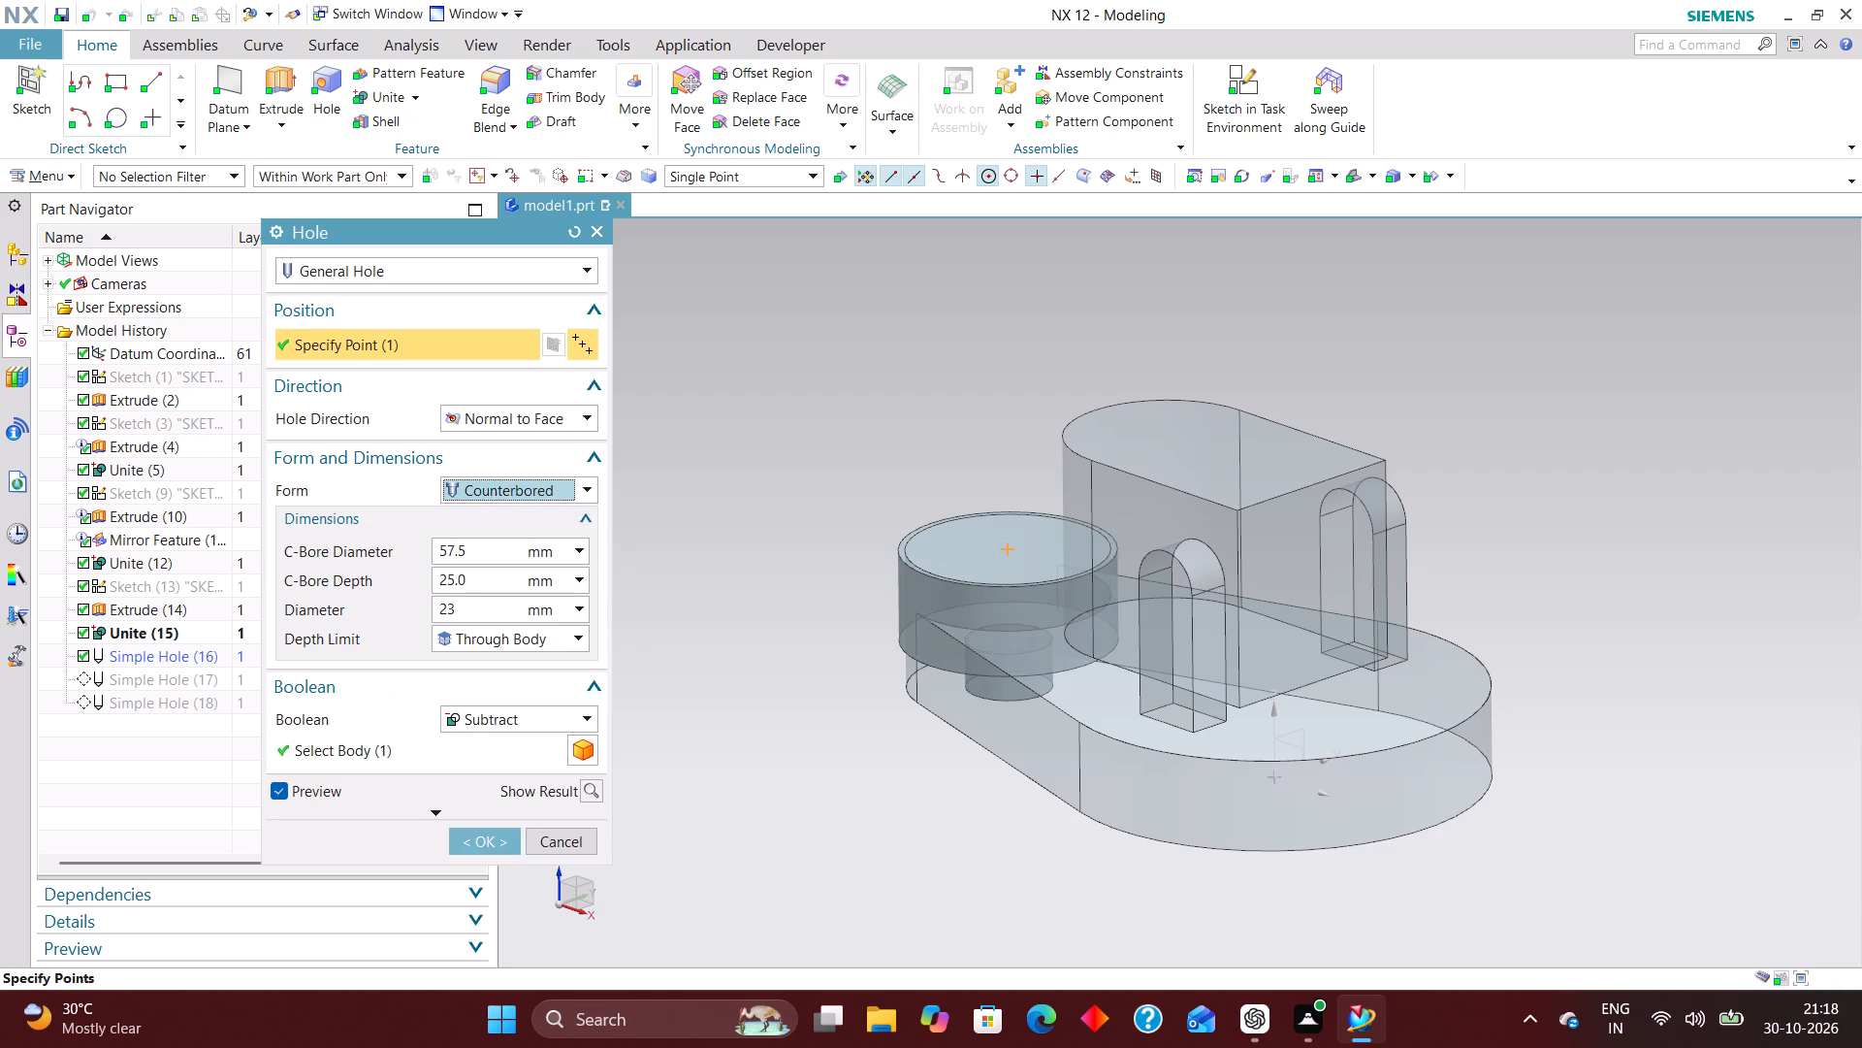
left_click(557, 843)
Change the raised block's vertical through hole from simple to counterbored form, with a counterbore diameter of 27 mm.
double_click(1187, 434)
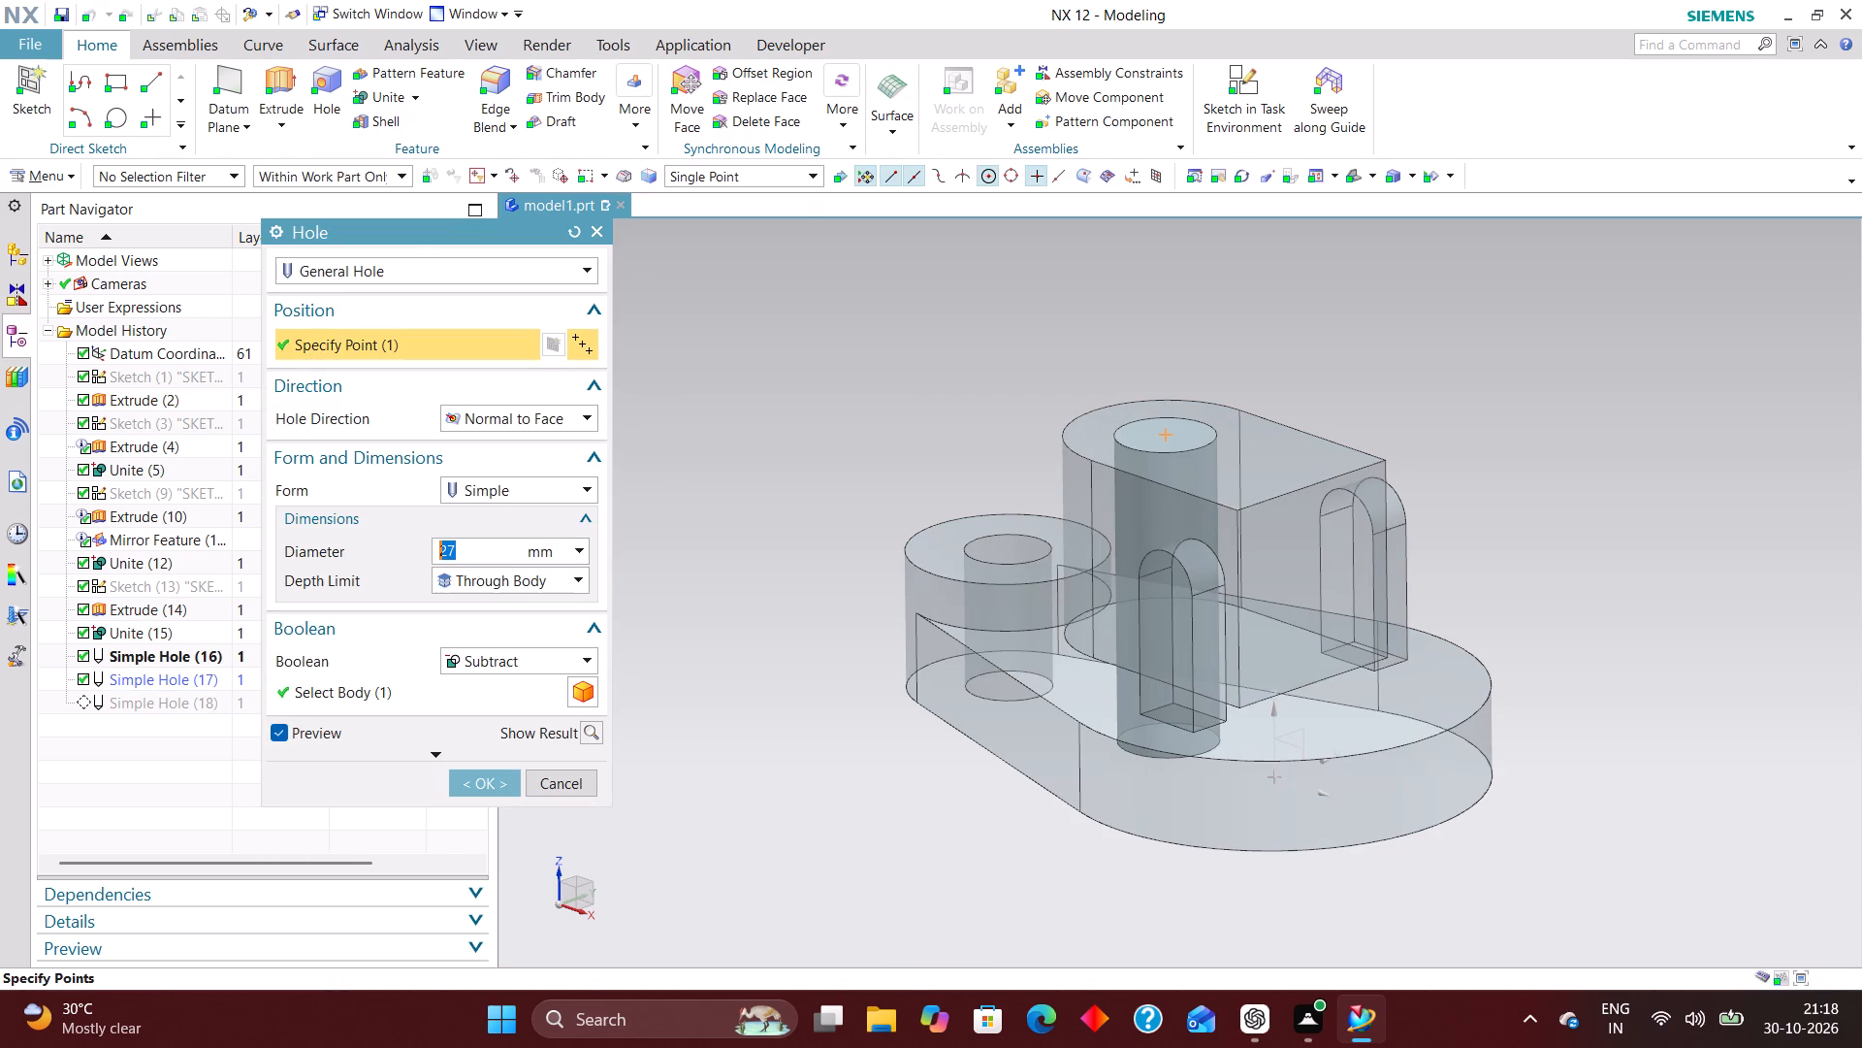
left_click(532, 485)
left_click(530, 536)
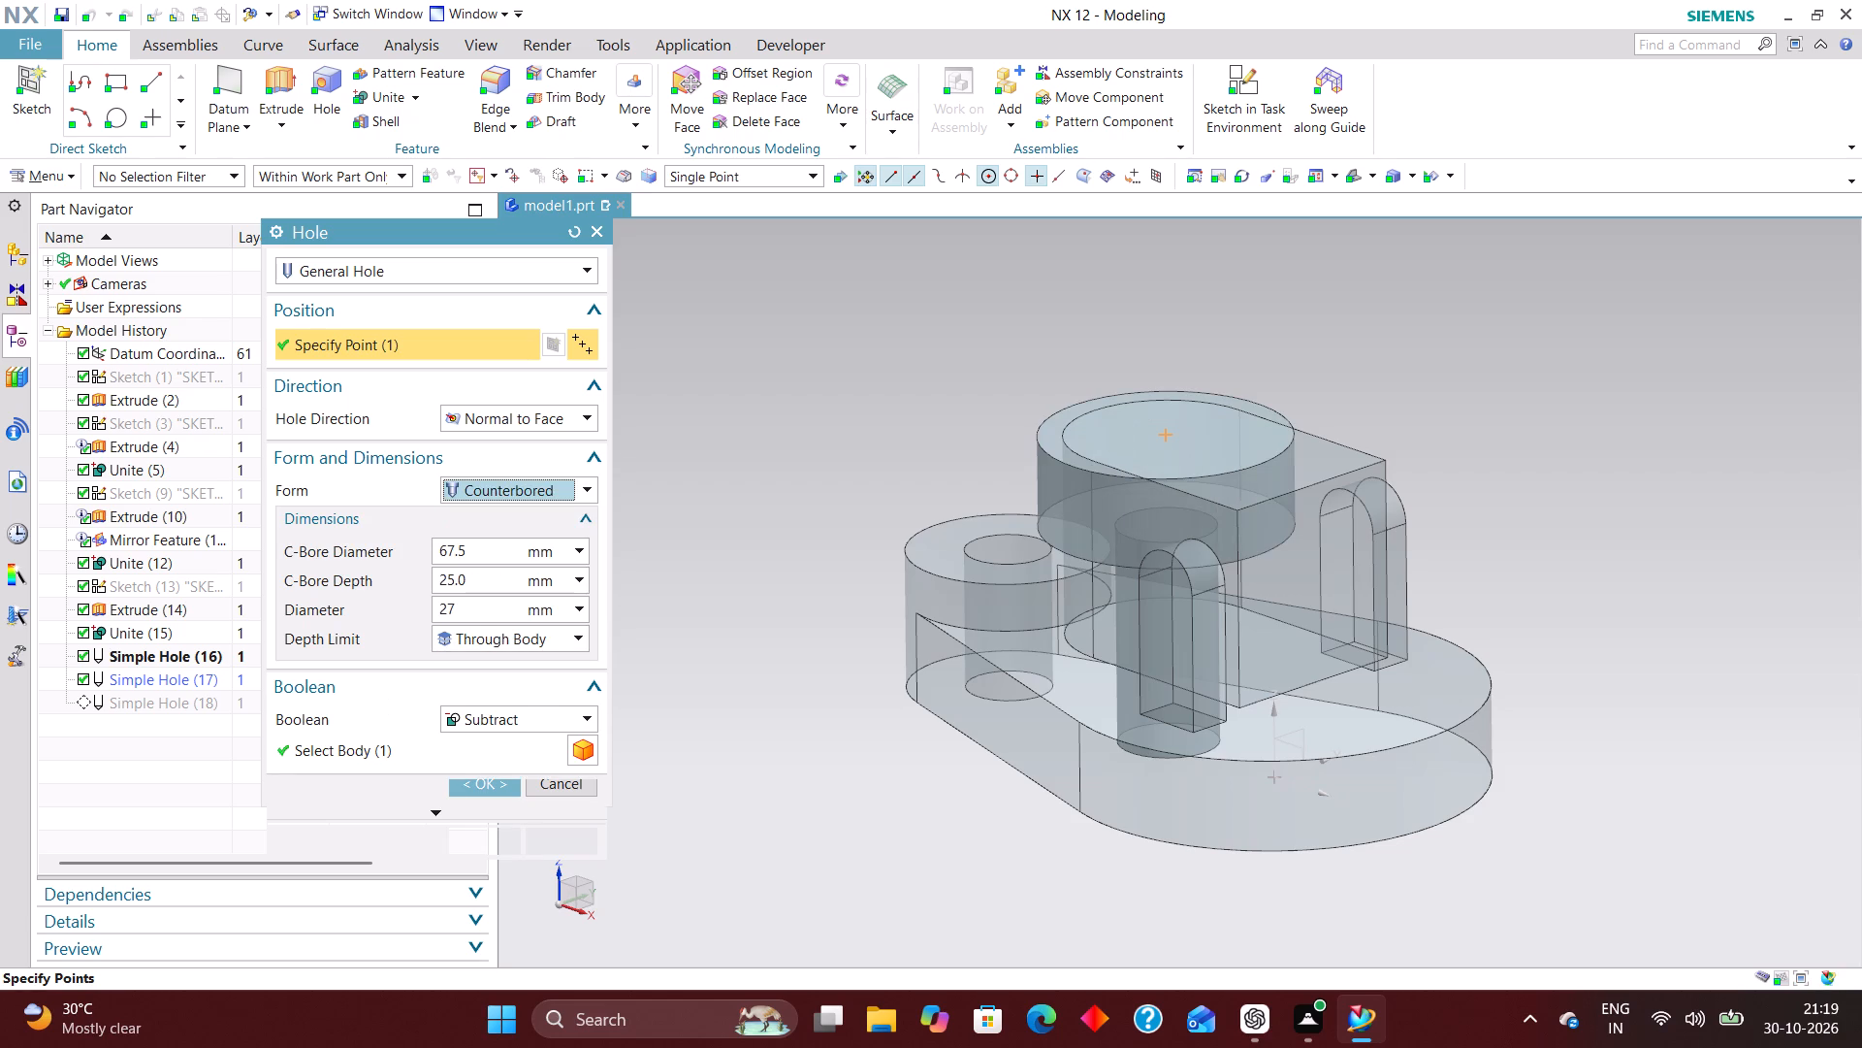
left_click_drag(487, 550, 181, 545)
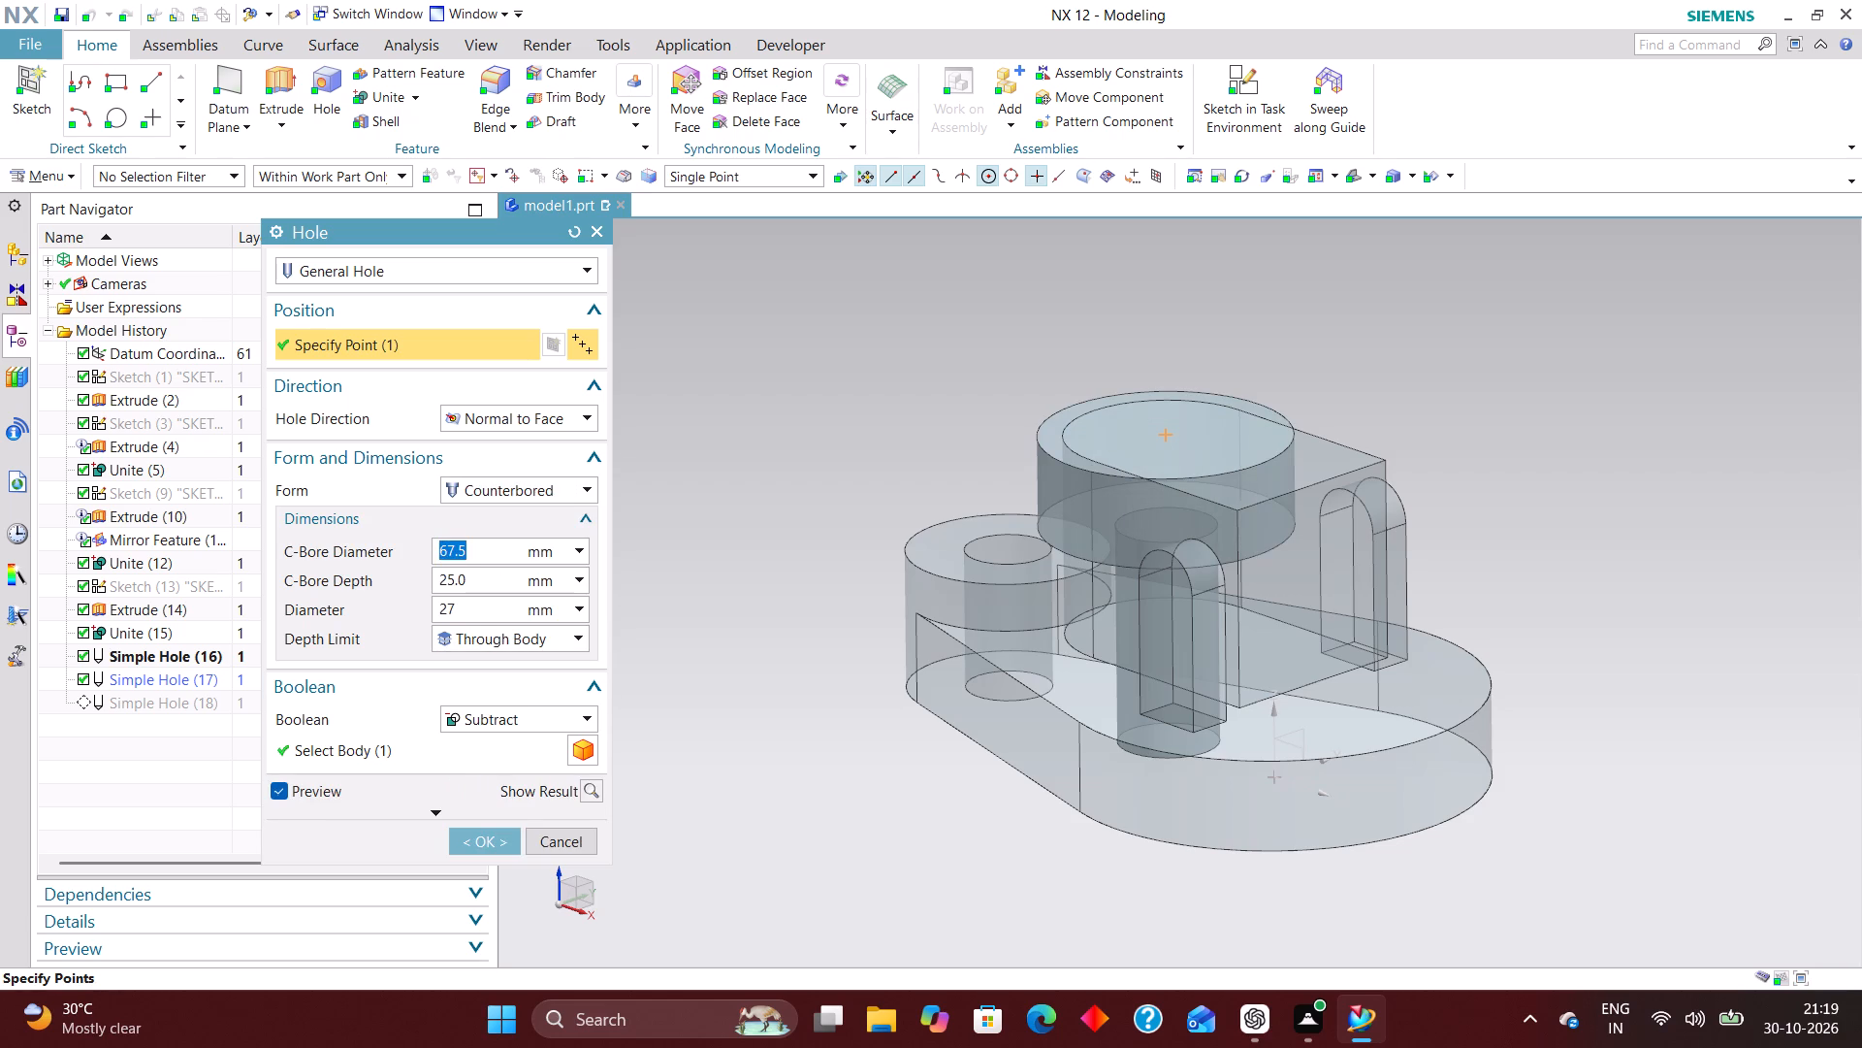
type("27")
key("Return")
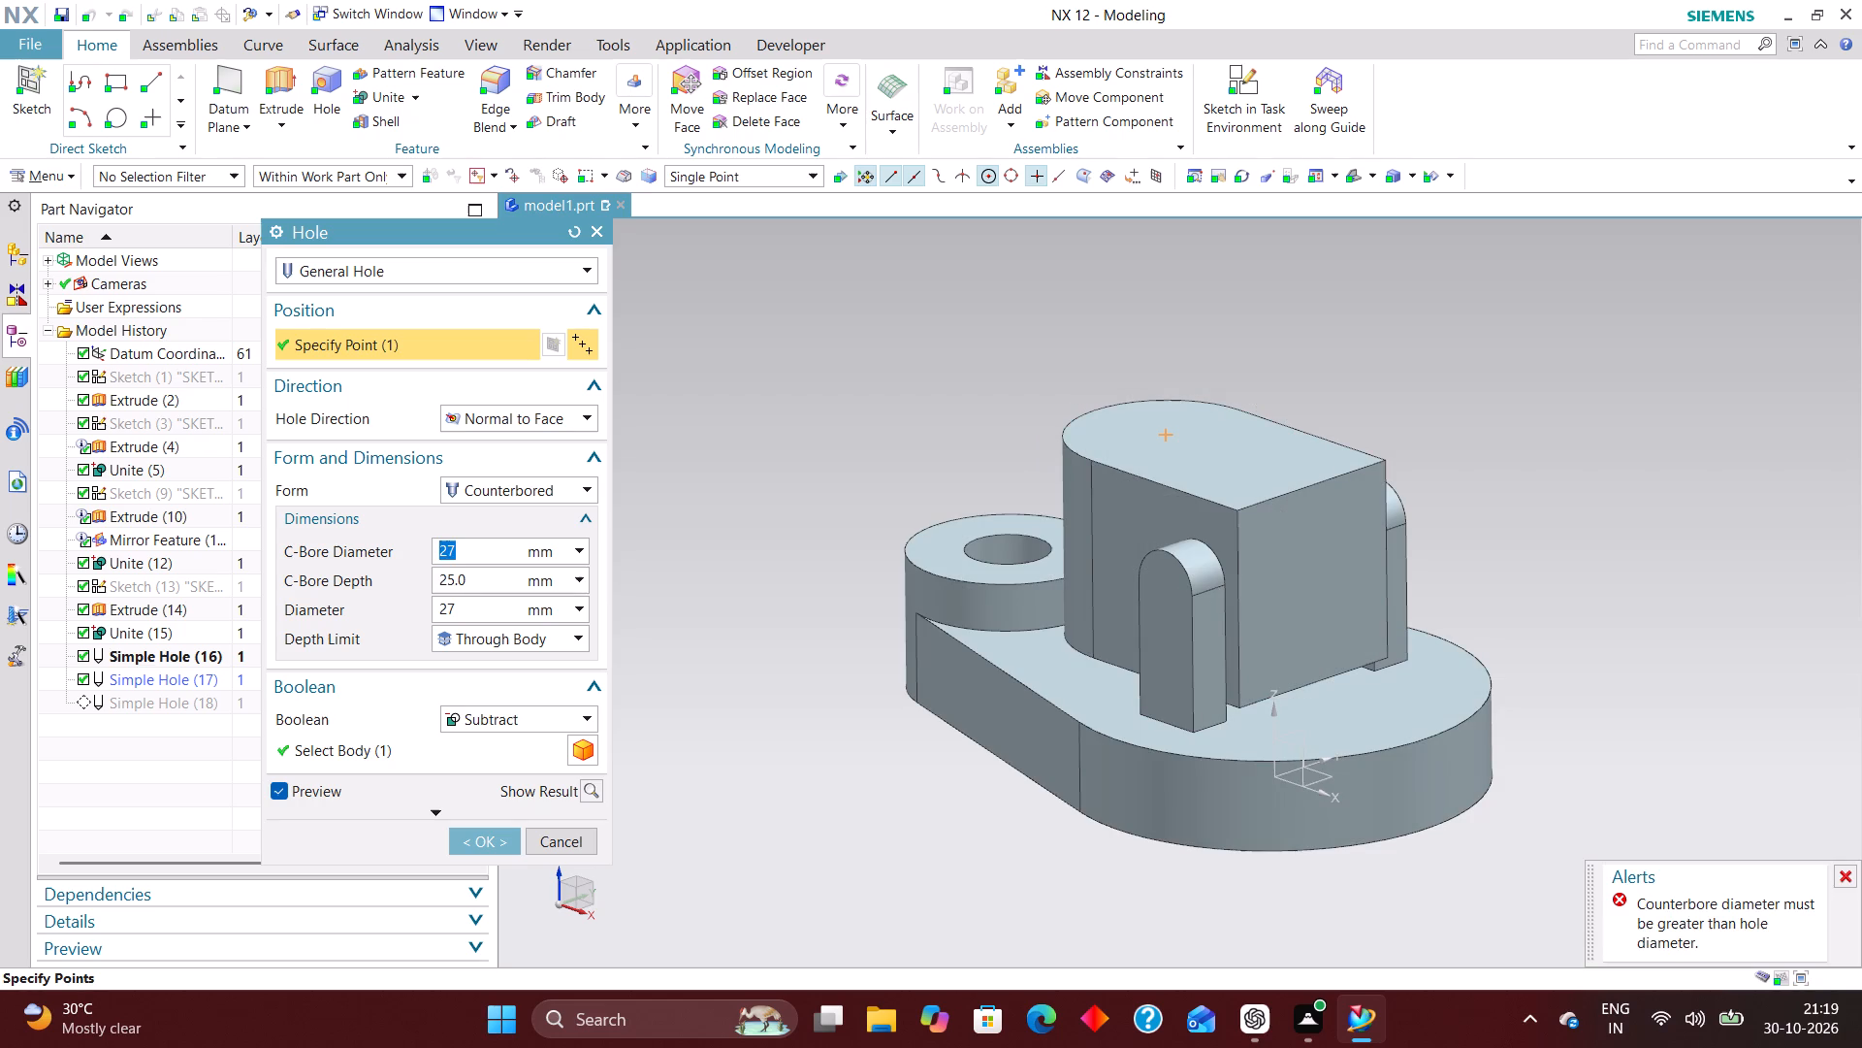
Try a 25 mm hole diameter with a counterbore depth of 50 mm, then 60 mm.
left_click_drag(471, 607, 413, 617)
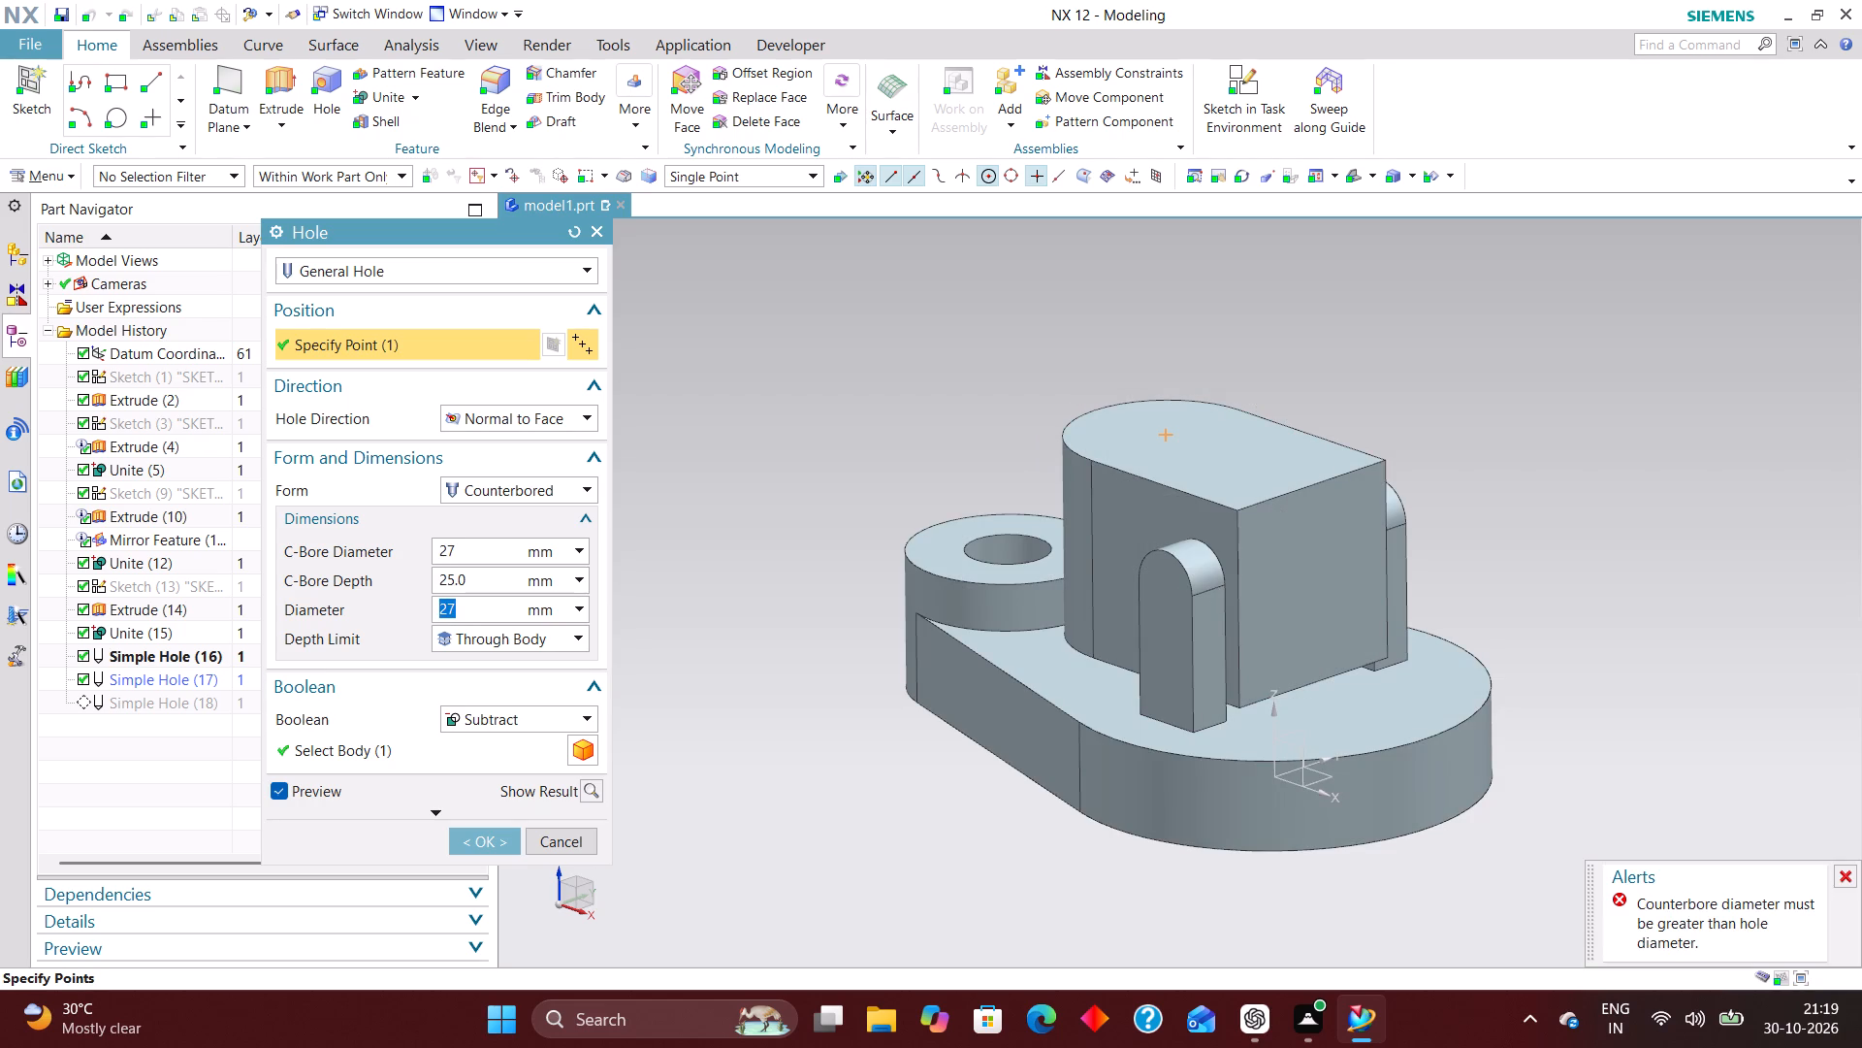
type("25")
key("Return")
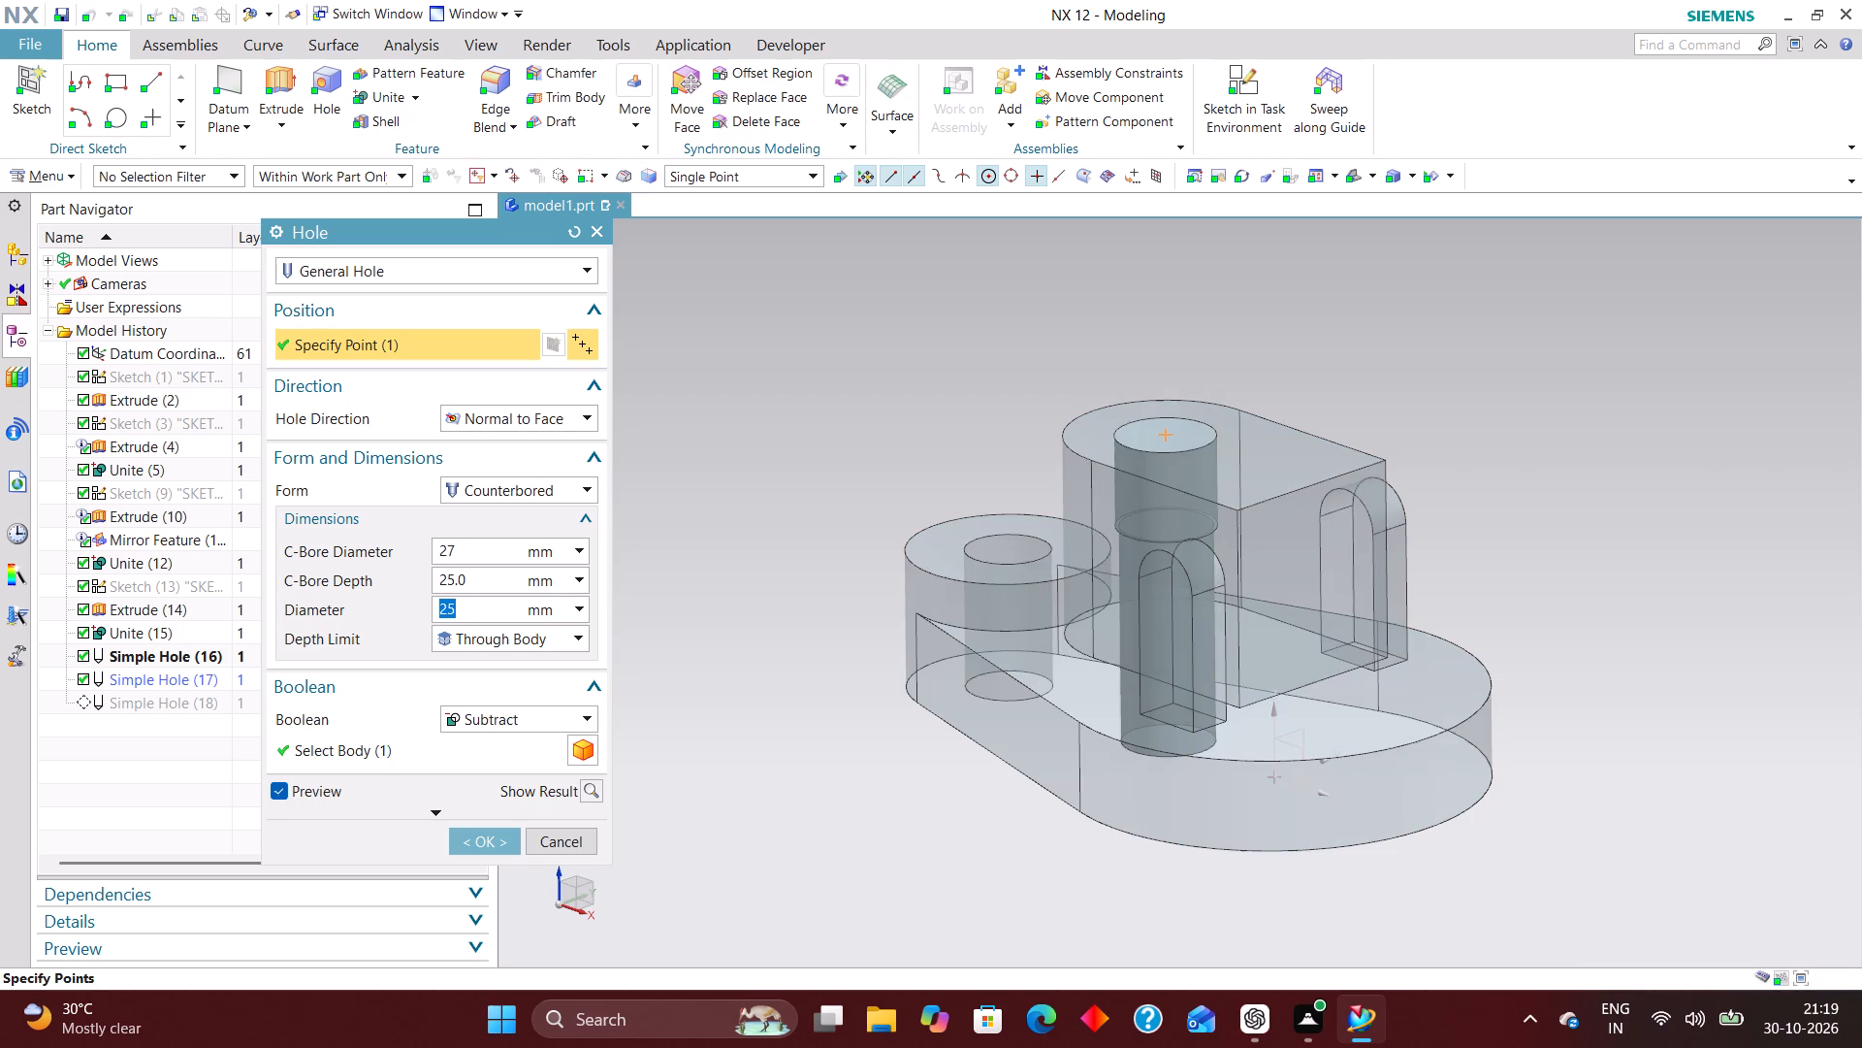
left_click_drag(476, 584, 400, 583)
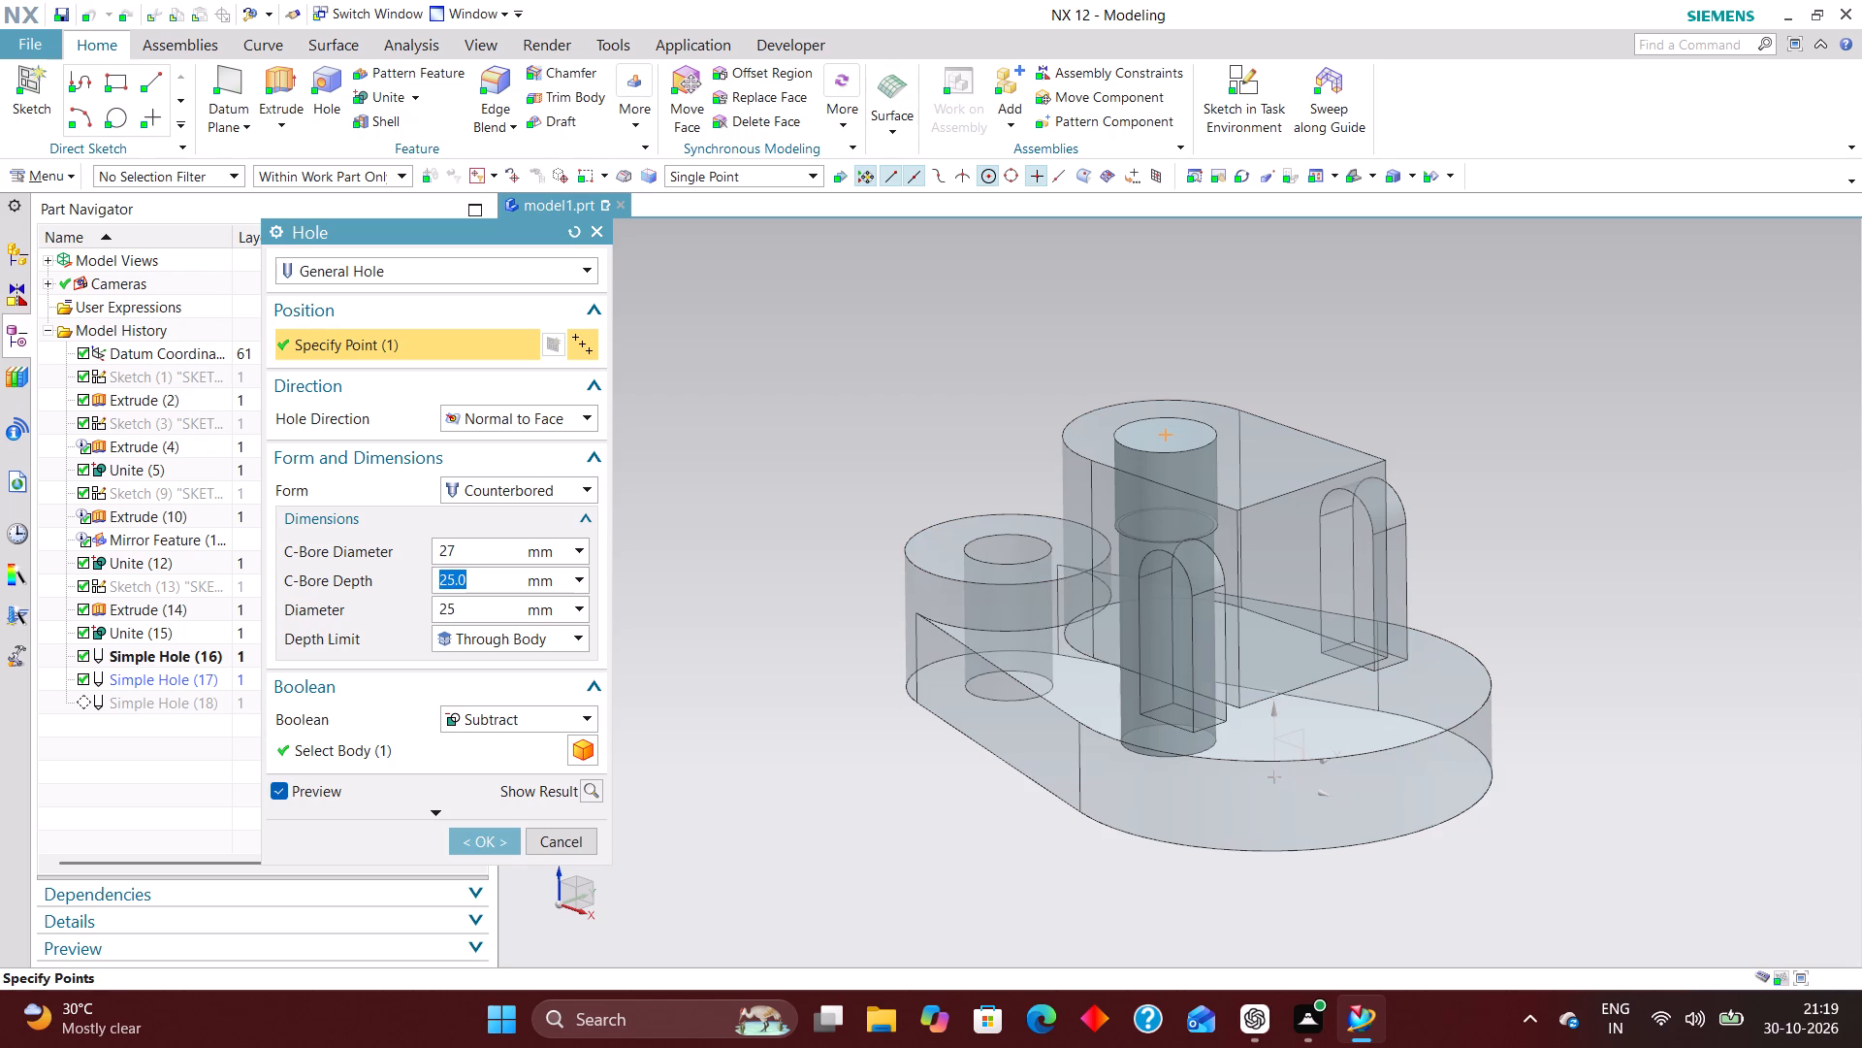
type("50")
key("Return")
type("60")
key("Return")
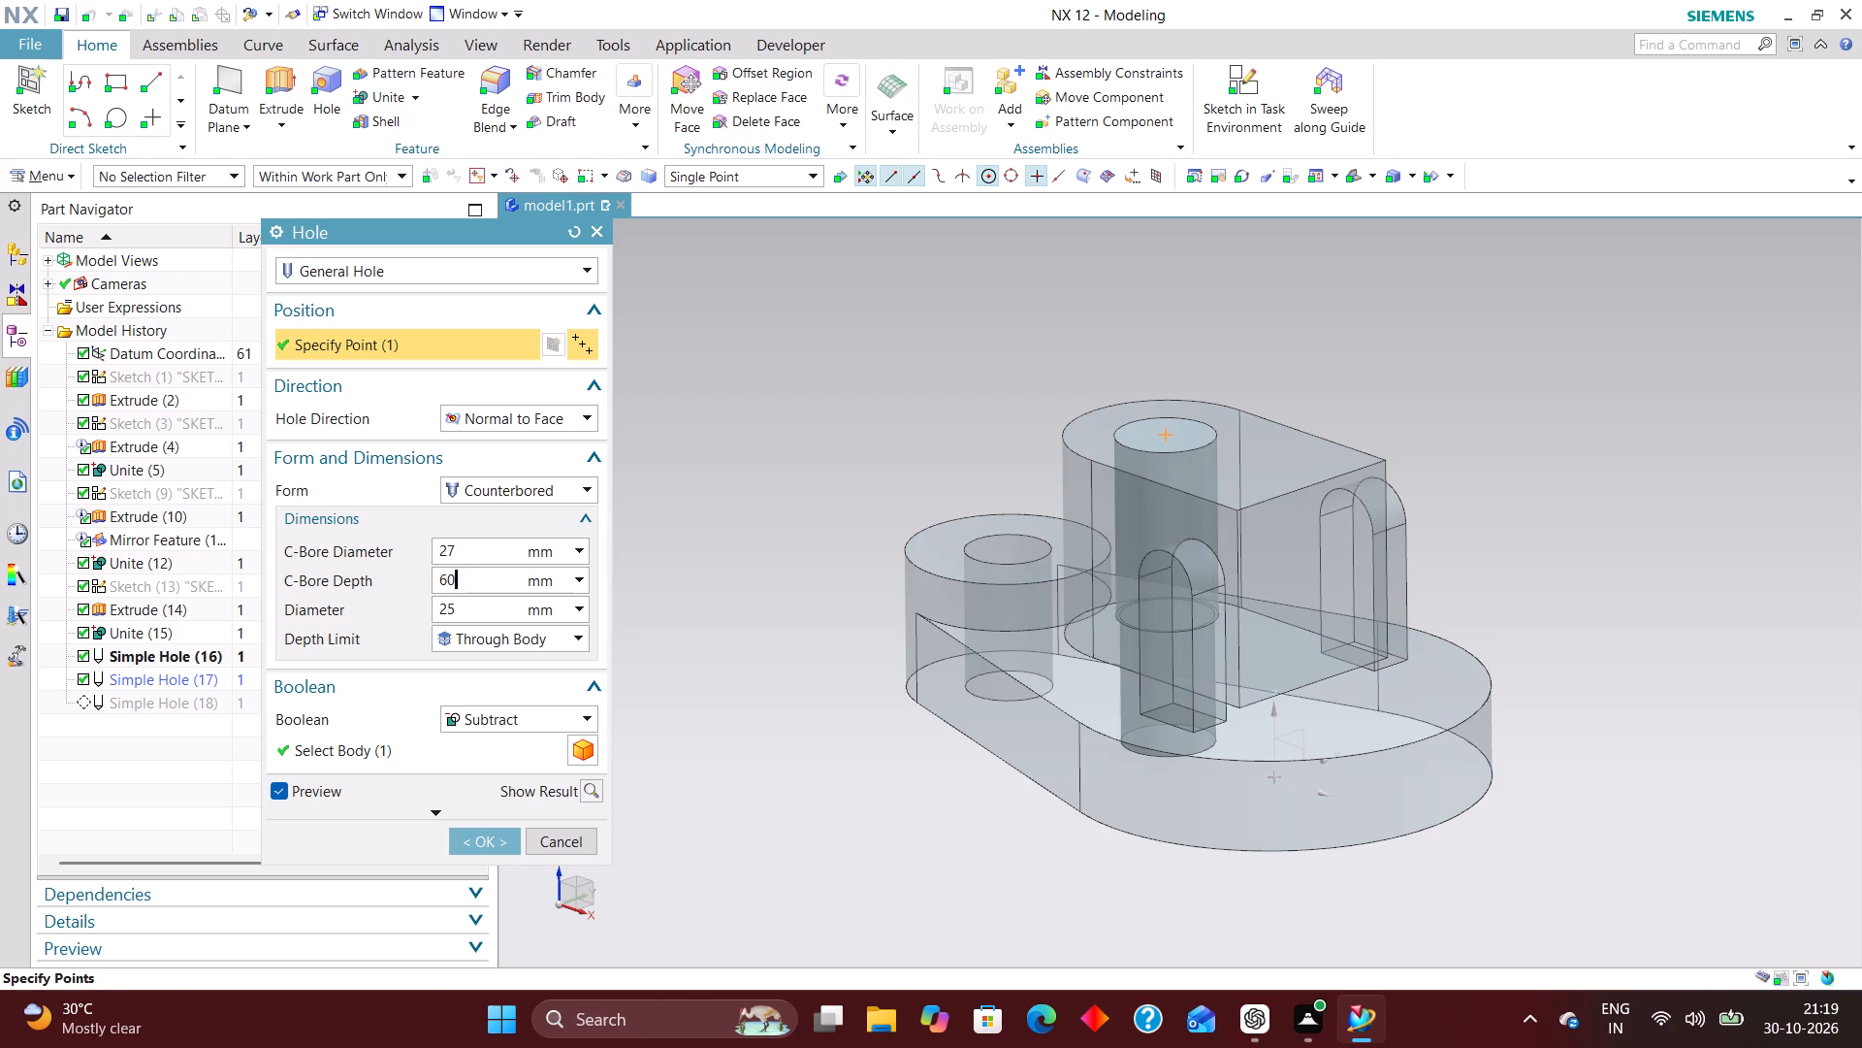
Set the counterbored hole's smaller through diameter to 23 mm.
scroll(1543, 695, "up", 1)
middle_click_drag(1543, 695, 1476, 671)
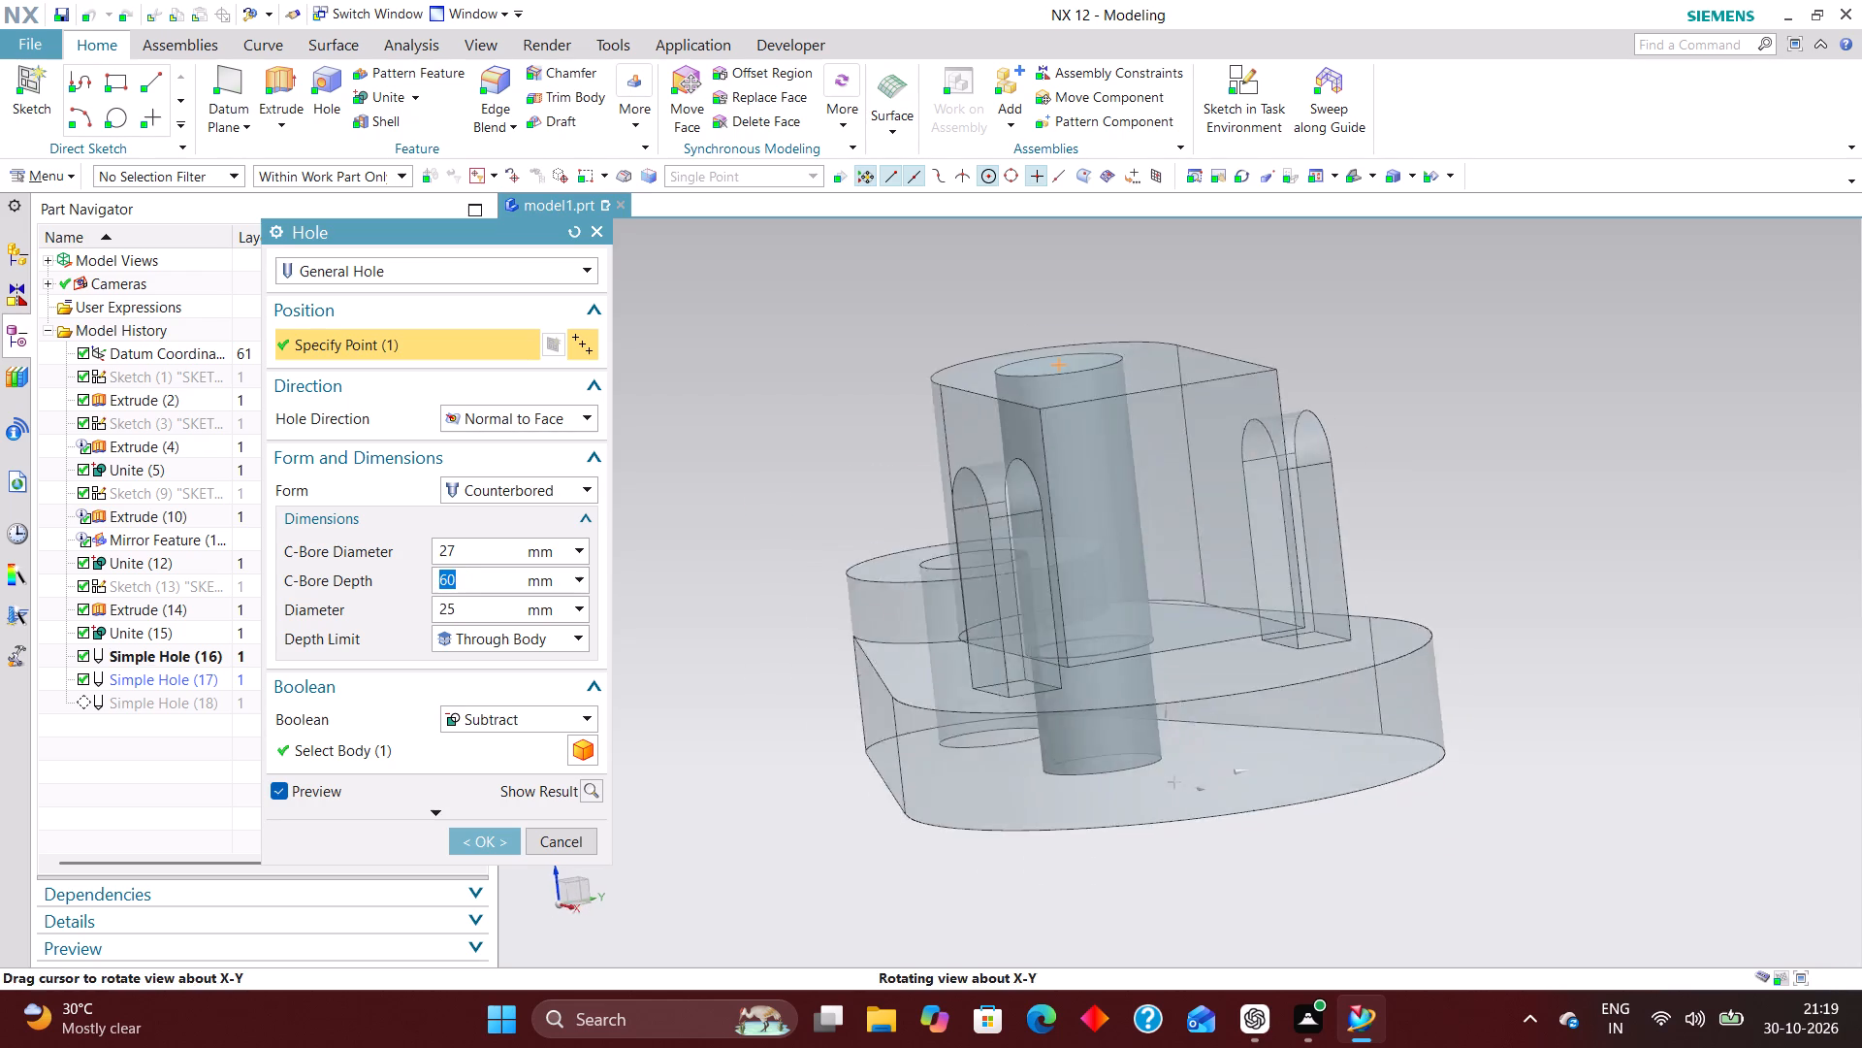
middle_click_drag(1476, 671, 1445, 668)
right_click_drag(1608, 585, 1438, 585)
scroll(1027, 632, "up", 3)
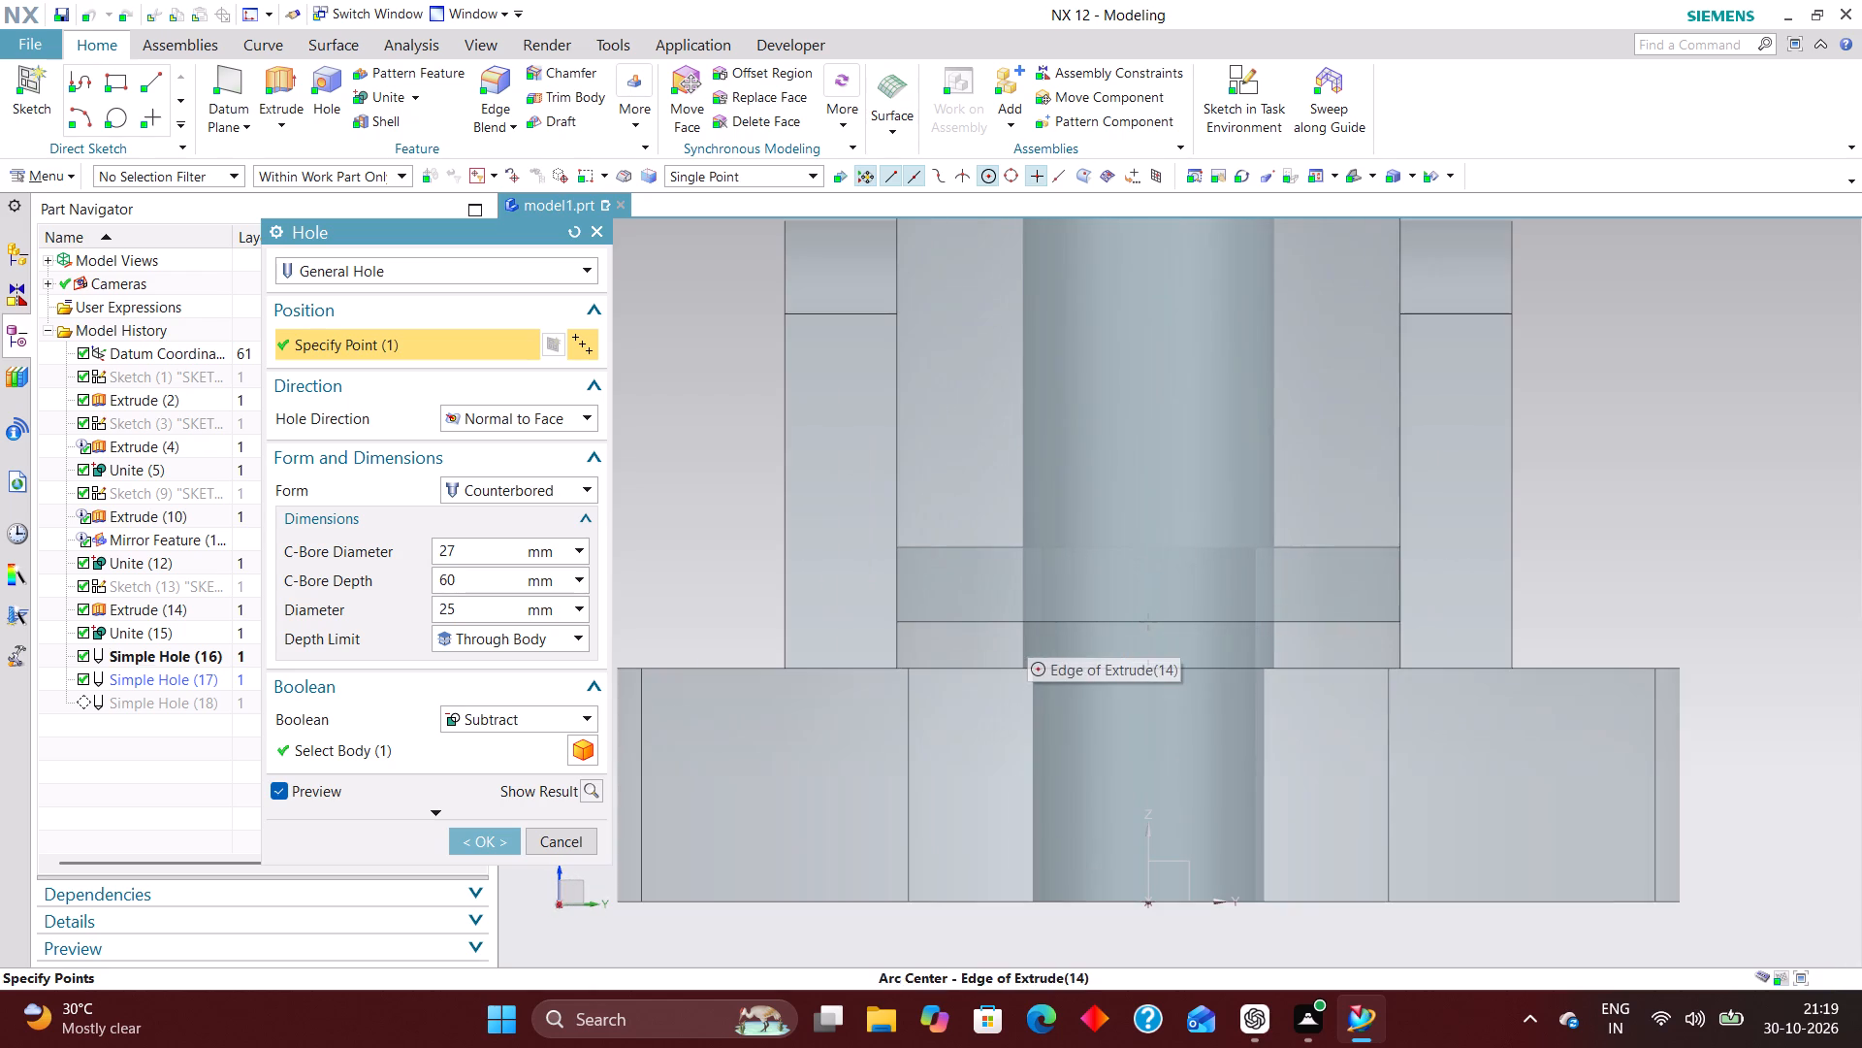
scroll(1231, 797, "down", 1)
scroll(1071, 687, "up", 1)
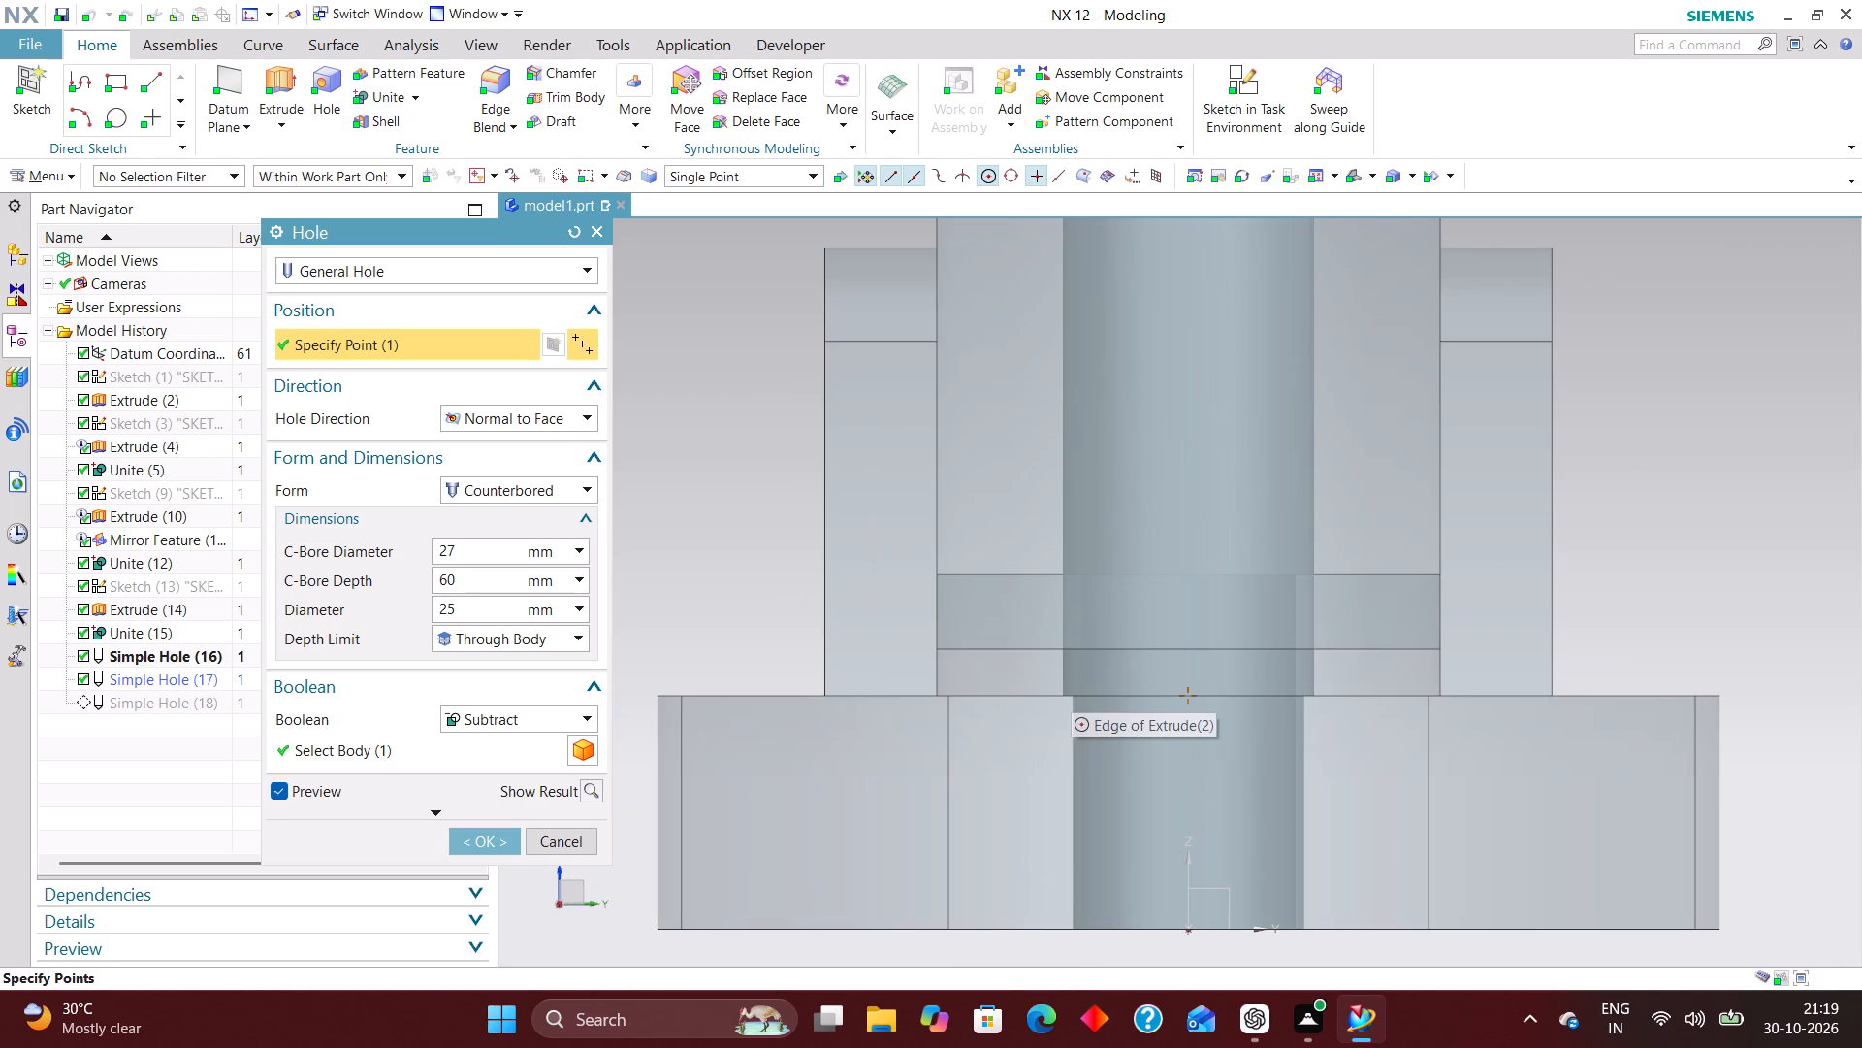
left_click_drag(471, 613, 368, 605)
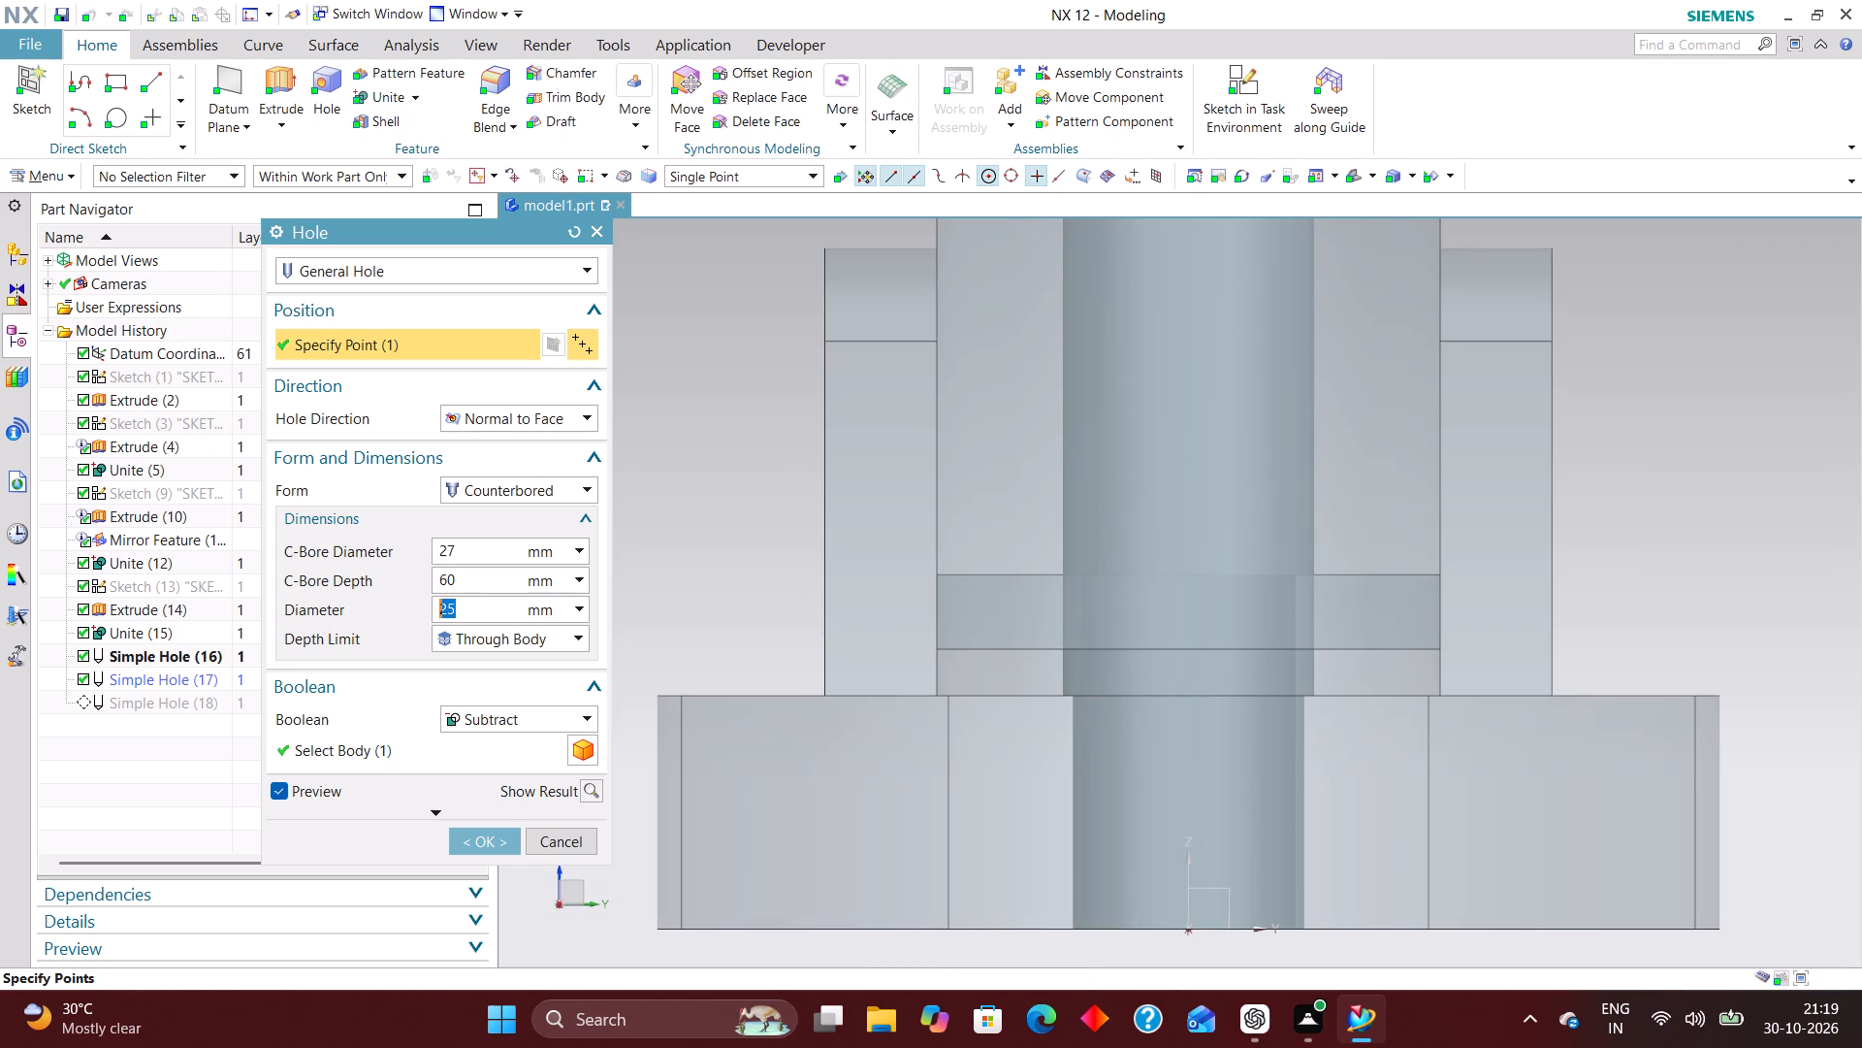
type("23")
key("Return")
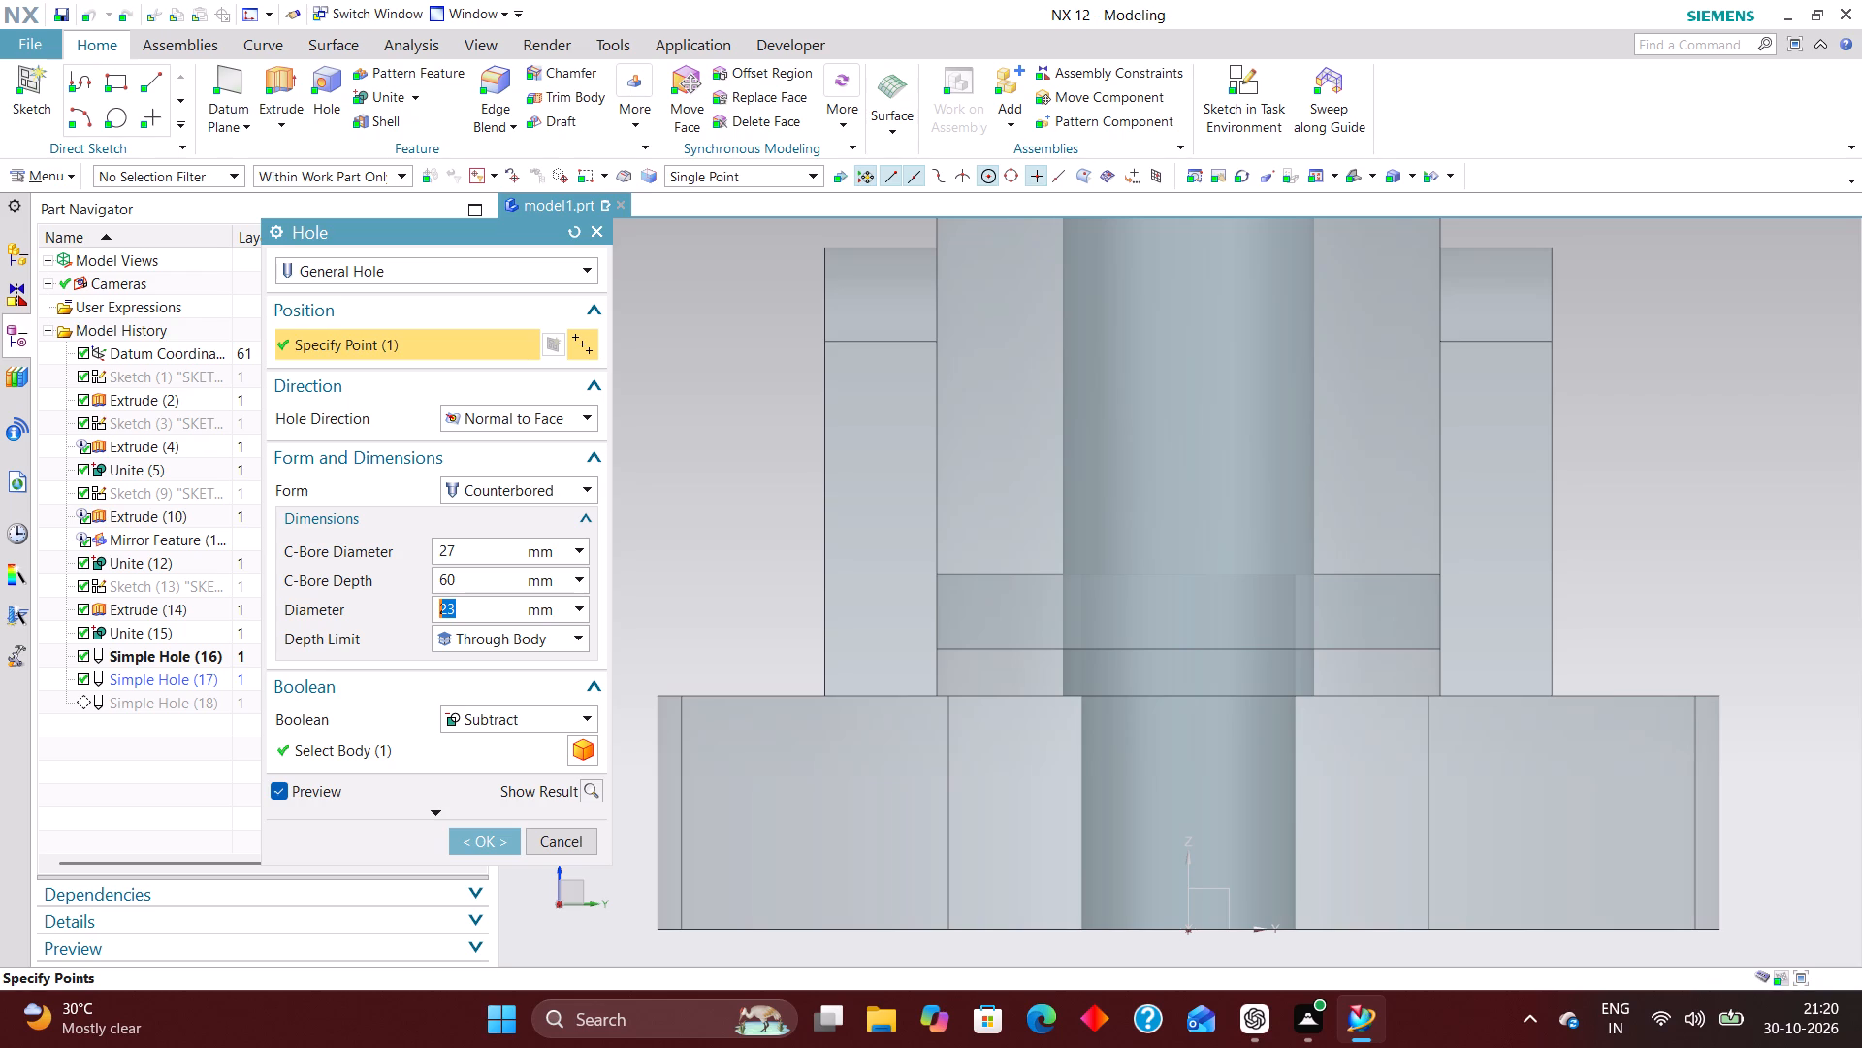
Try a counterbore depth of 58 mm, then set it to 55 mm and apply the hole edit.
left_click_drag(463, 582, 365, 582)
key("5")
key("8")
key("Return")
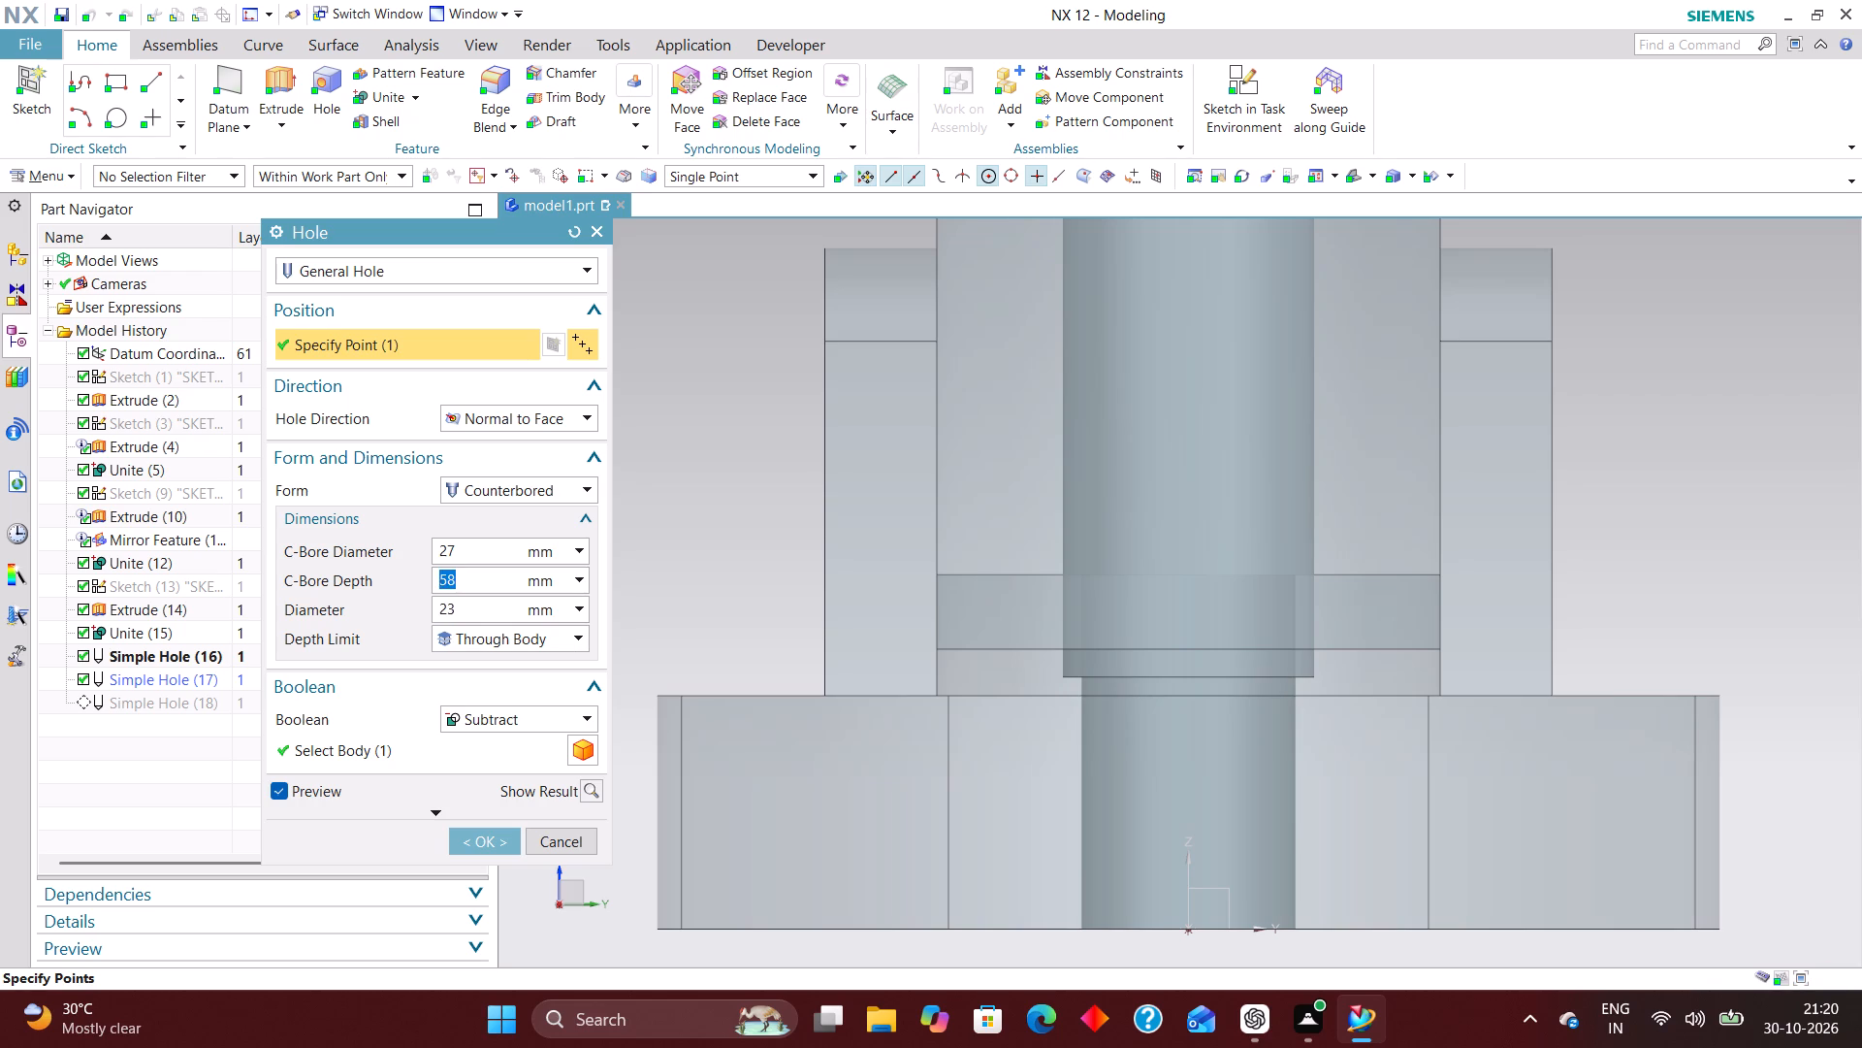
type("55")
key("Return")
key("Return")
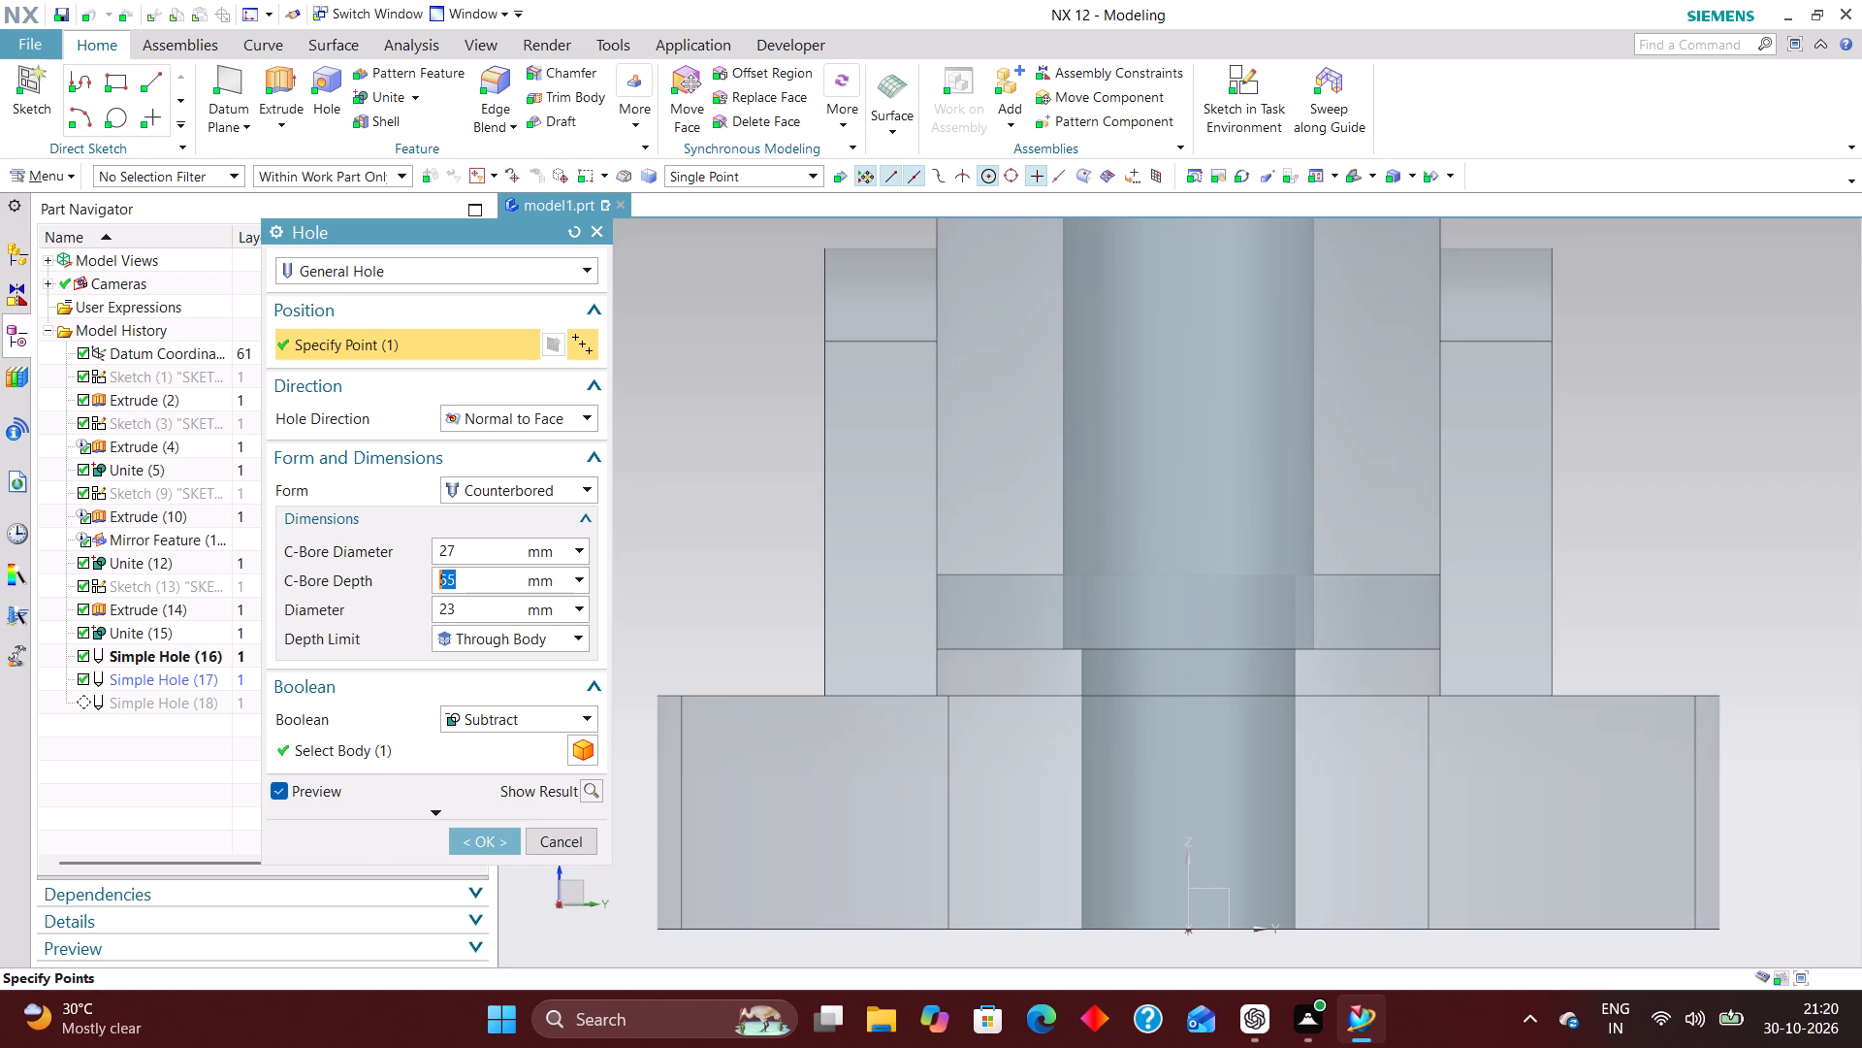
left_click(495, 847)
Examine the raised block's counterbored hole in a temporary view section on the X plane, without keeping the section.
scroll(1014, 543, "down", 3)
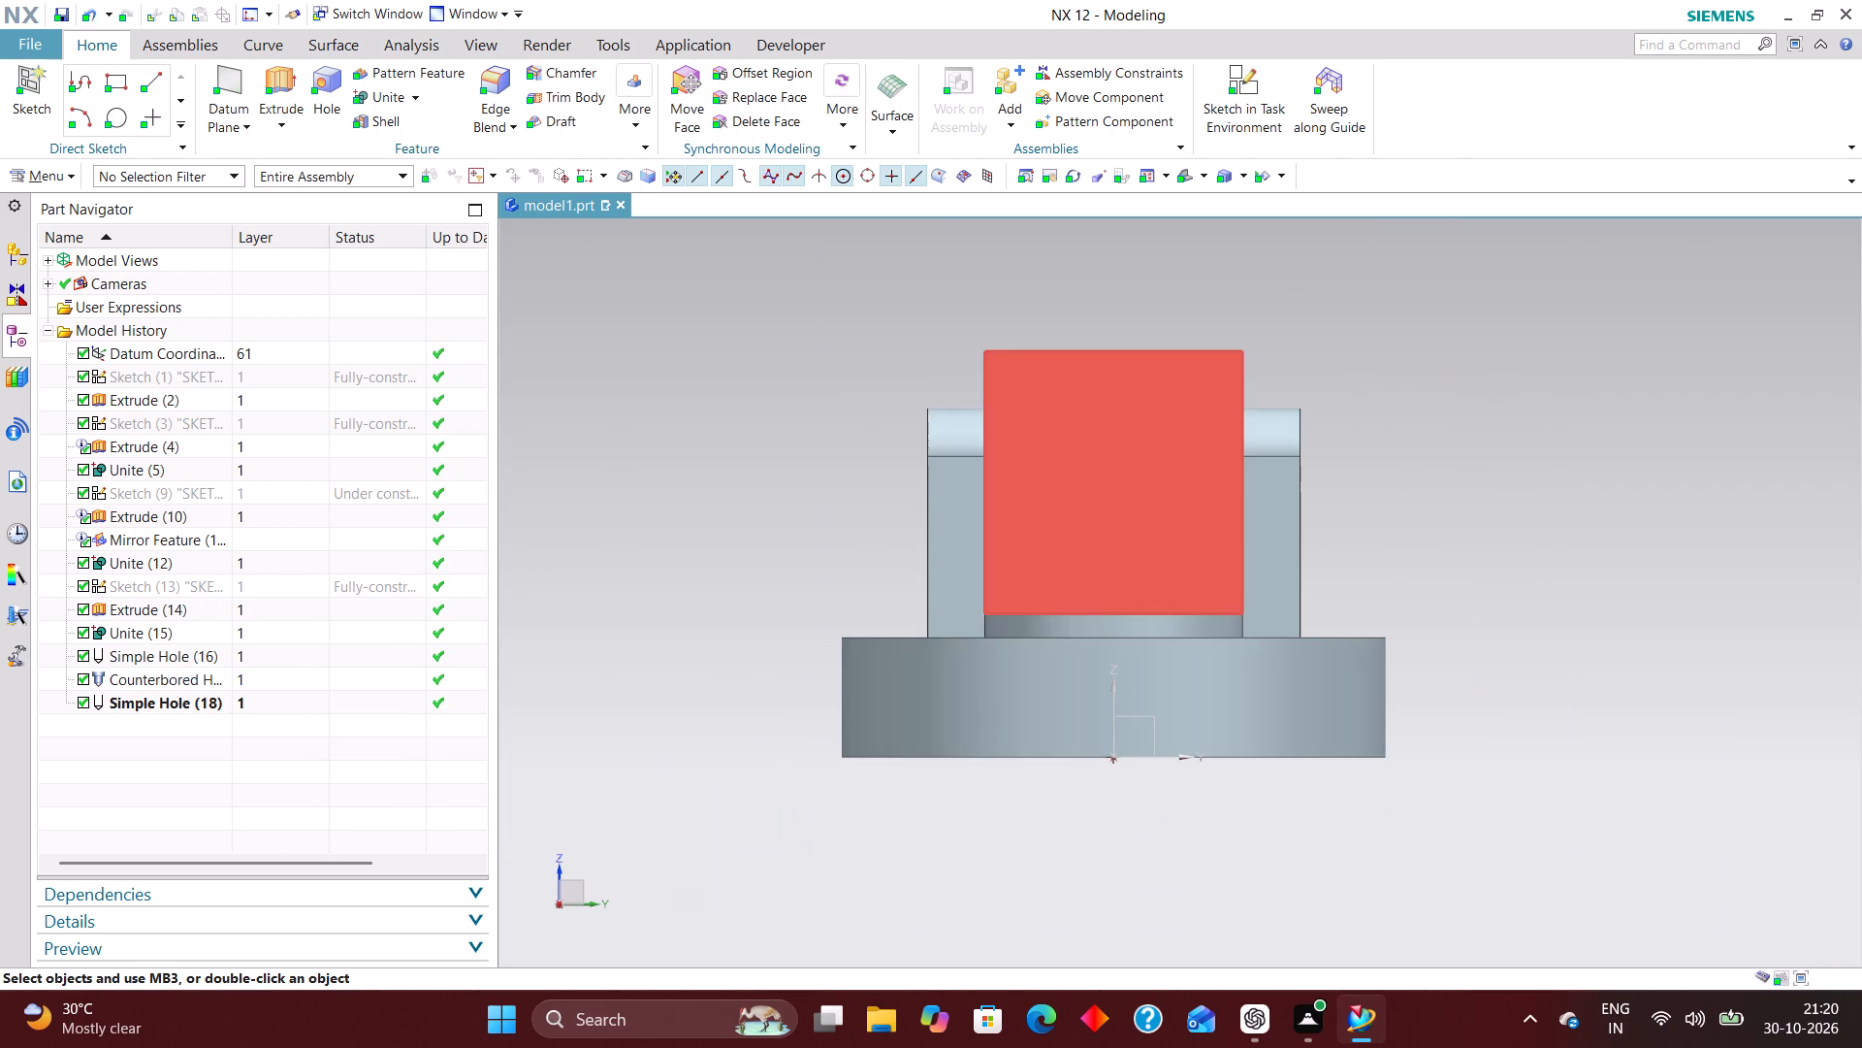
middle_click_drag(1464, 435, 1499, 472)
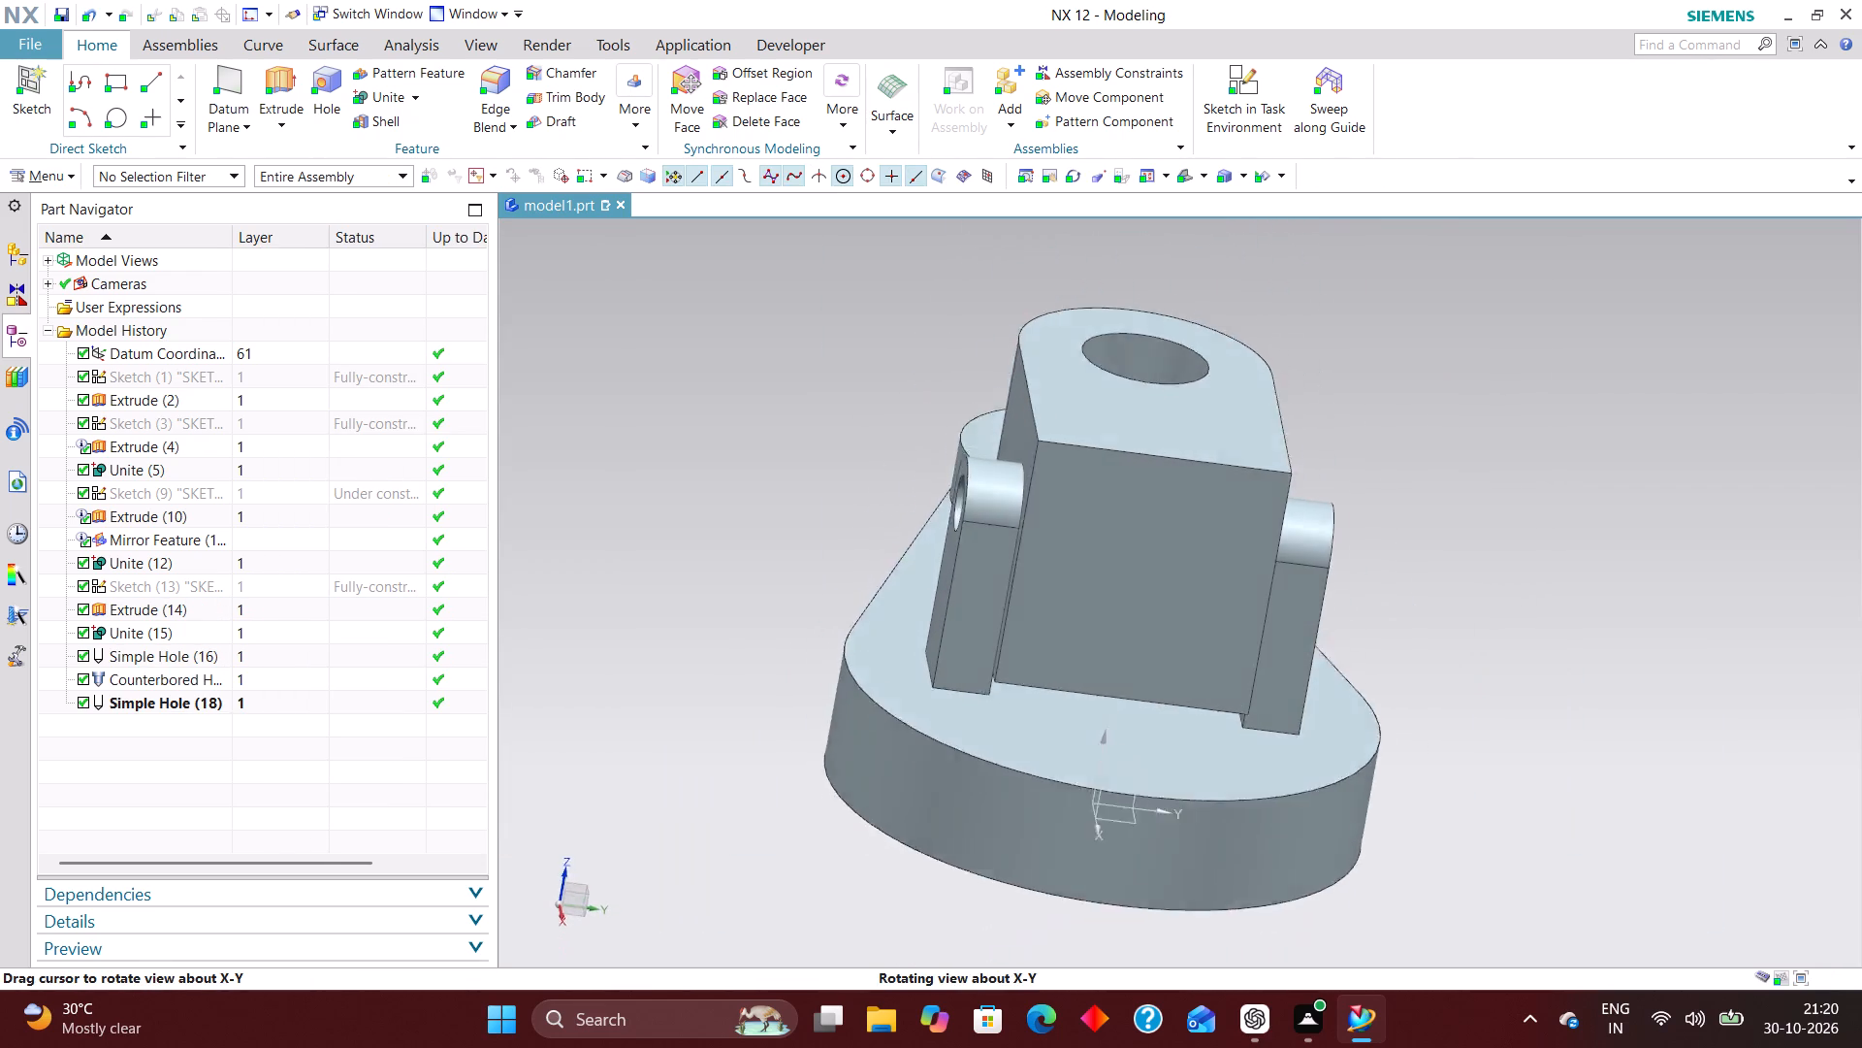
middle_click_drag(1499, 472, 1490, 482)
middle_click(1471, 465)
right_click_drag(1535, 421, 1371, 499)
scroll(1574, 608, "up", 1)
middle_click_drag(1581, 591, 1591, 557)
right_click_drag(1604, 546, 1336, 540)
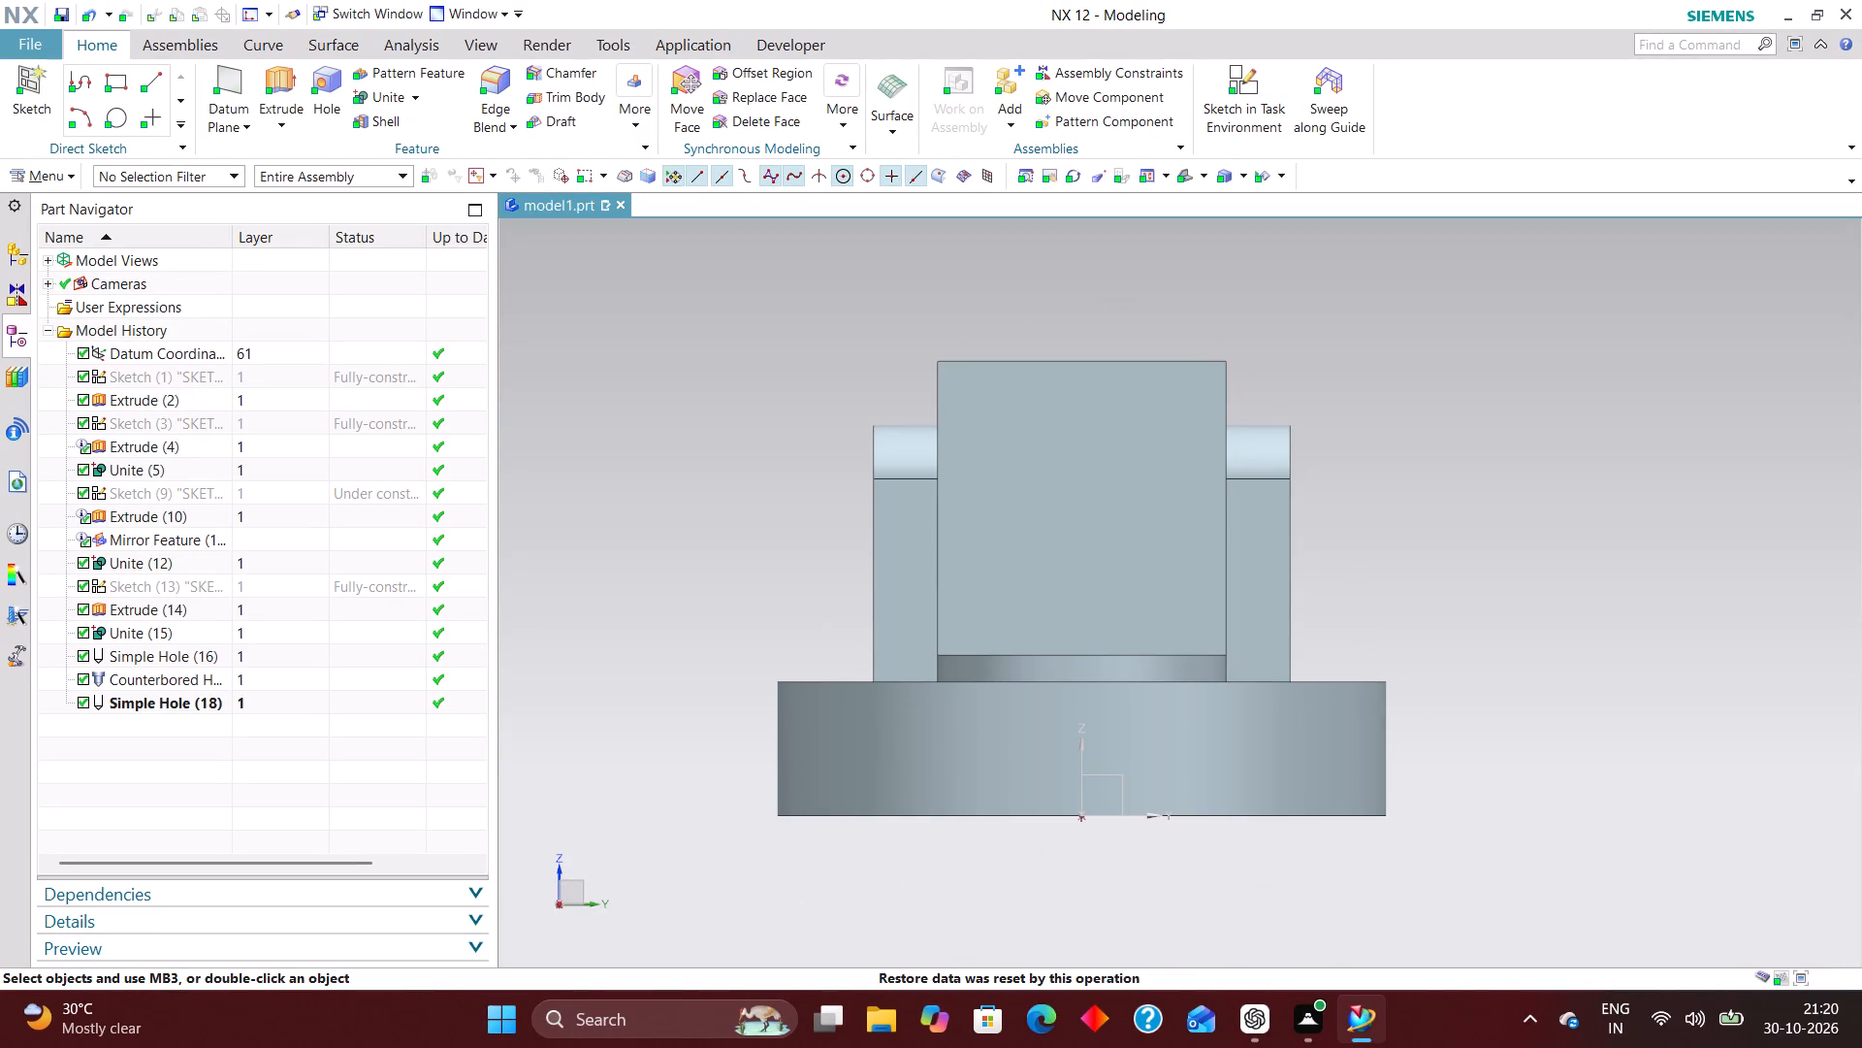
key("ctrl+h")
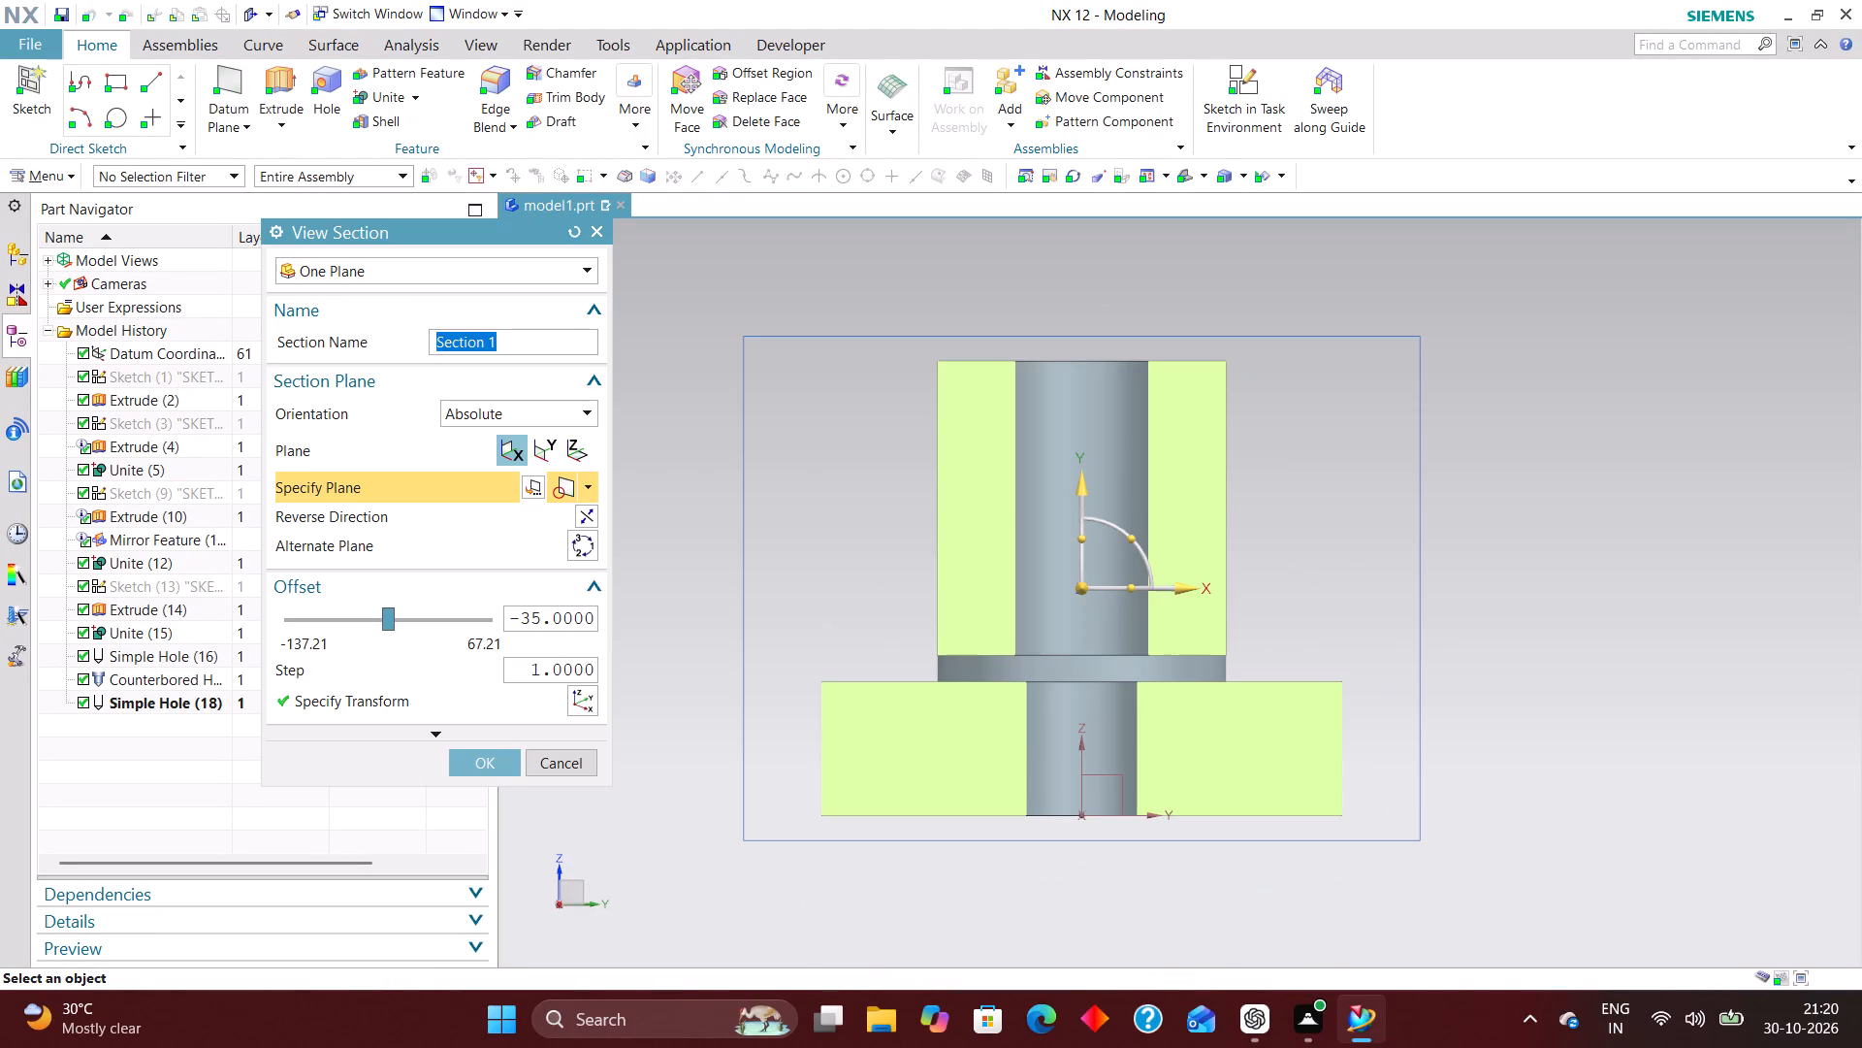
scroll(1096, 726, "up", 4)
scroll(1139, 587, "down", 4)
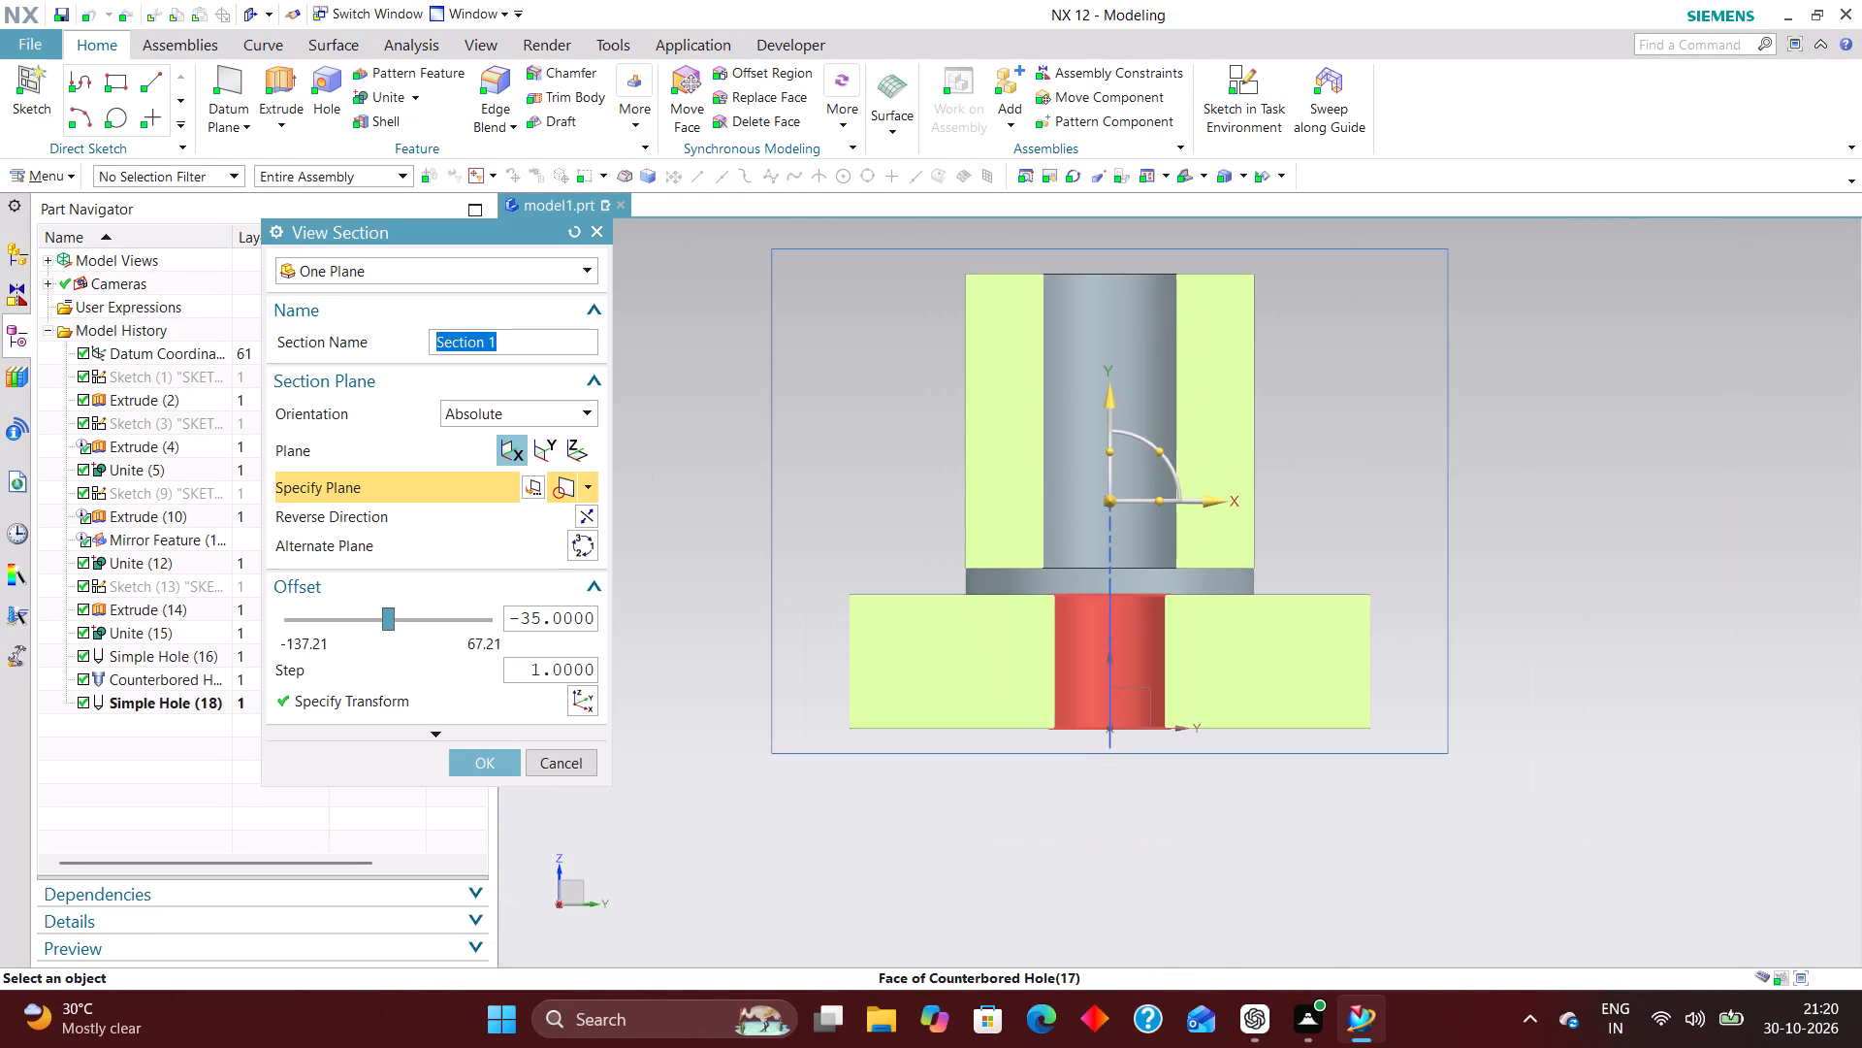
scroll(1124, 724, "up", 2)
scroll(1156, 714, "down", 1)
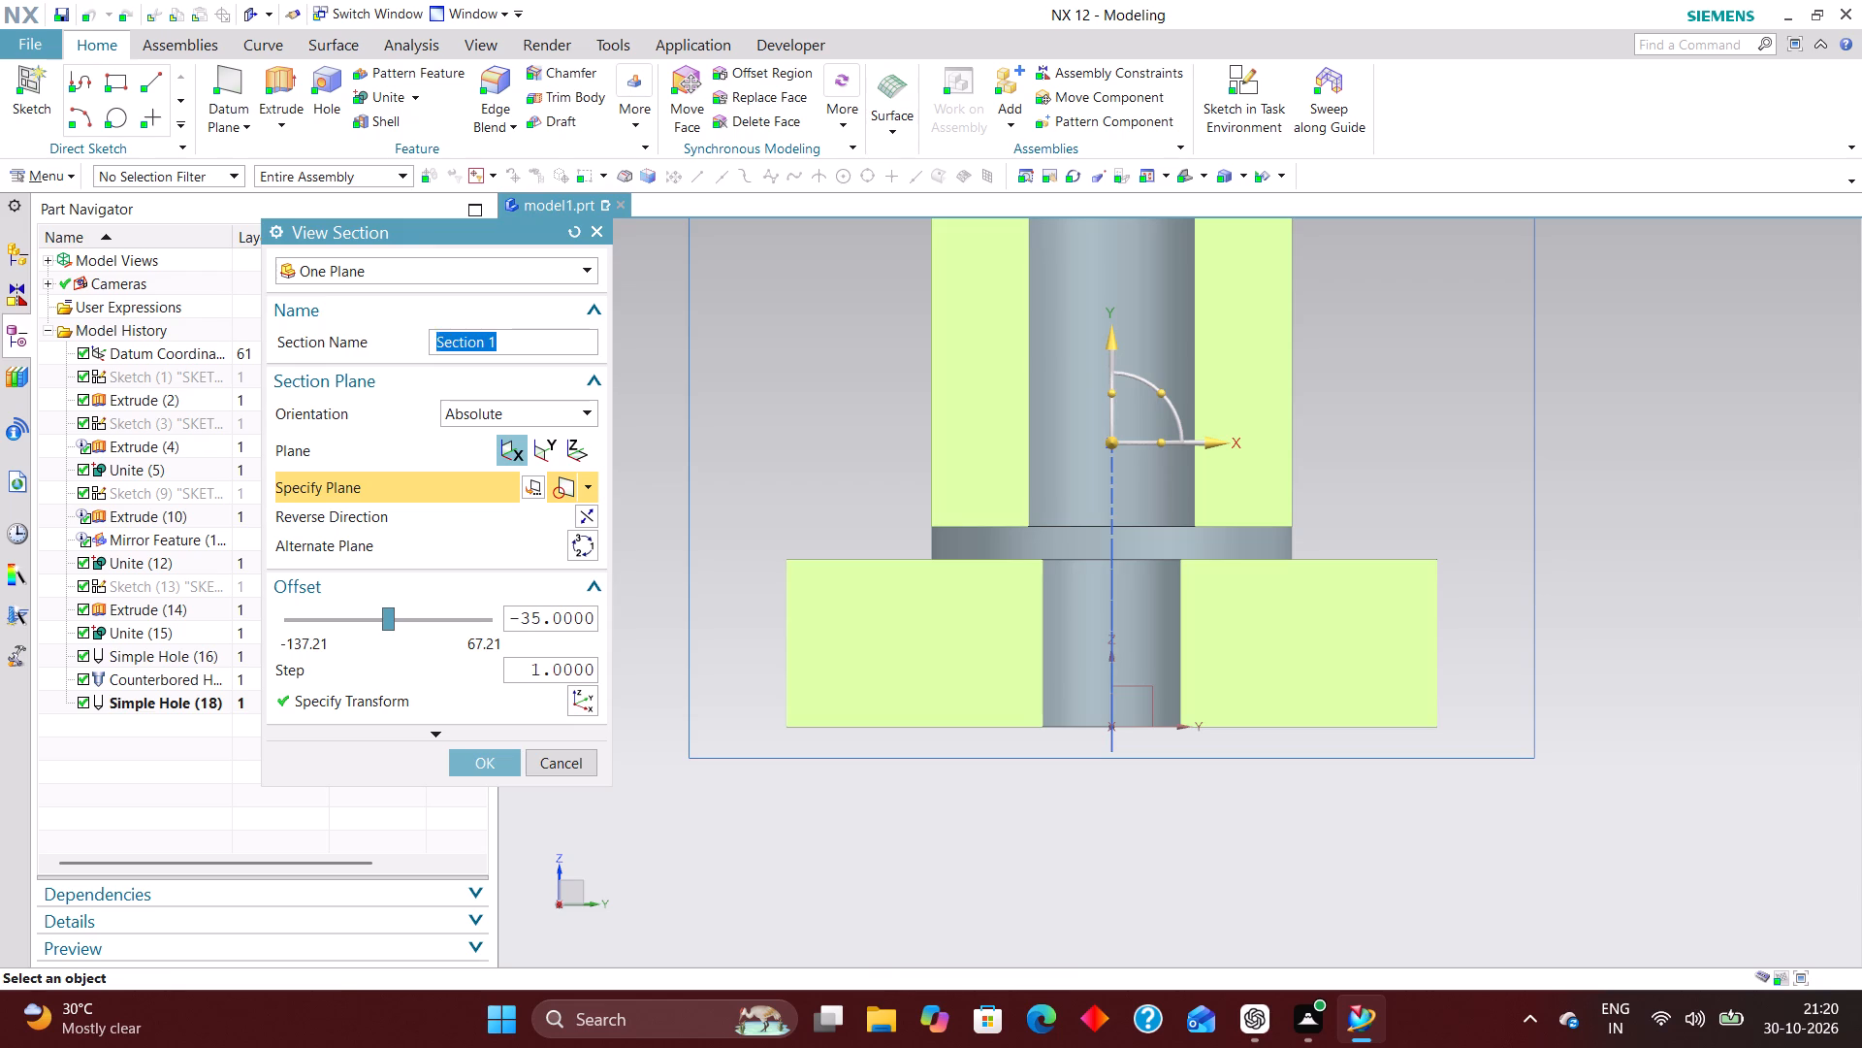
left_click(575, 759)
Examine the whole model from the side, above and underneath, including the raised block, the mirrored pads and the through holes.
middle_click_drag(1186, 791, 1248, 806)
scroll(1215, 771, "down", 2)
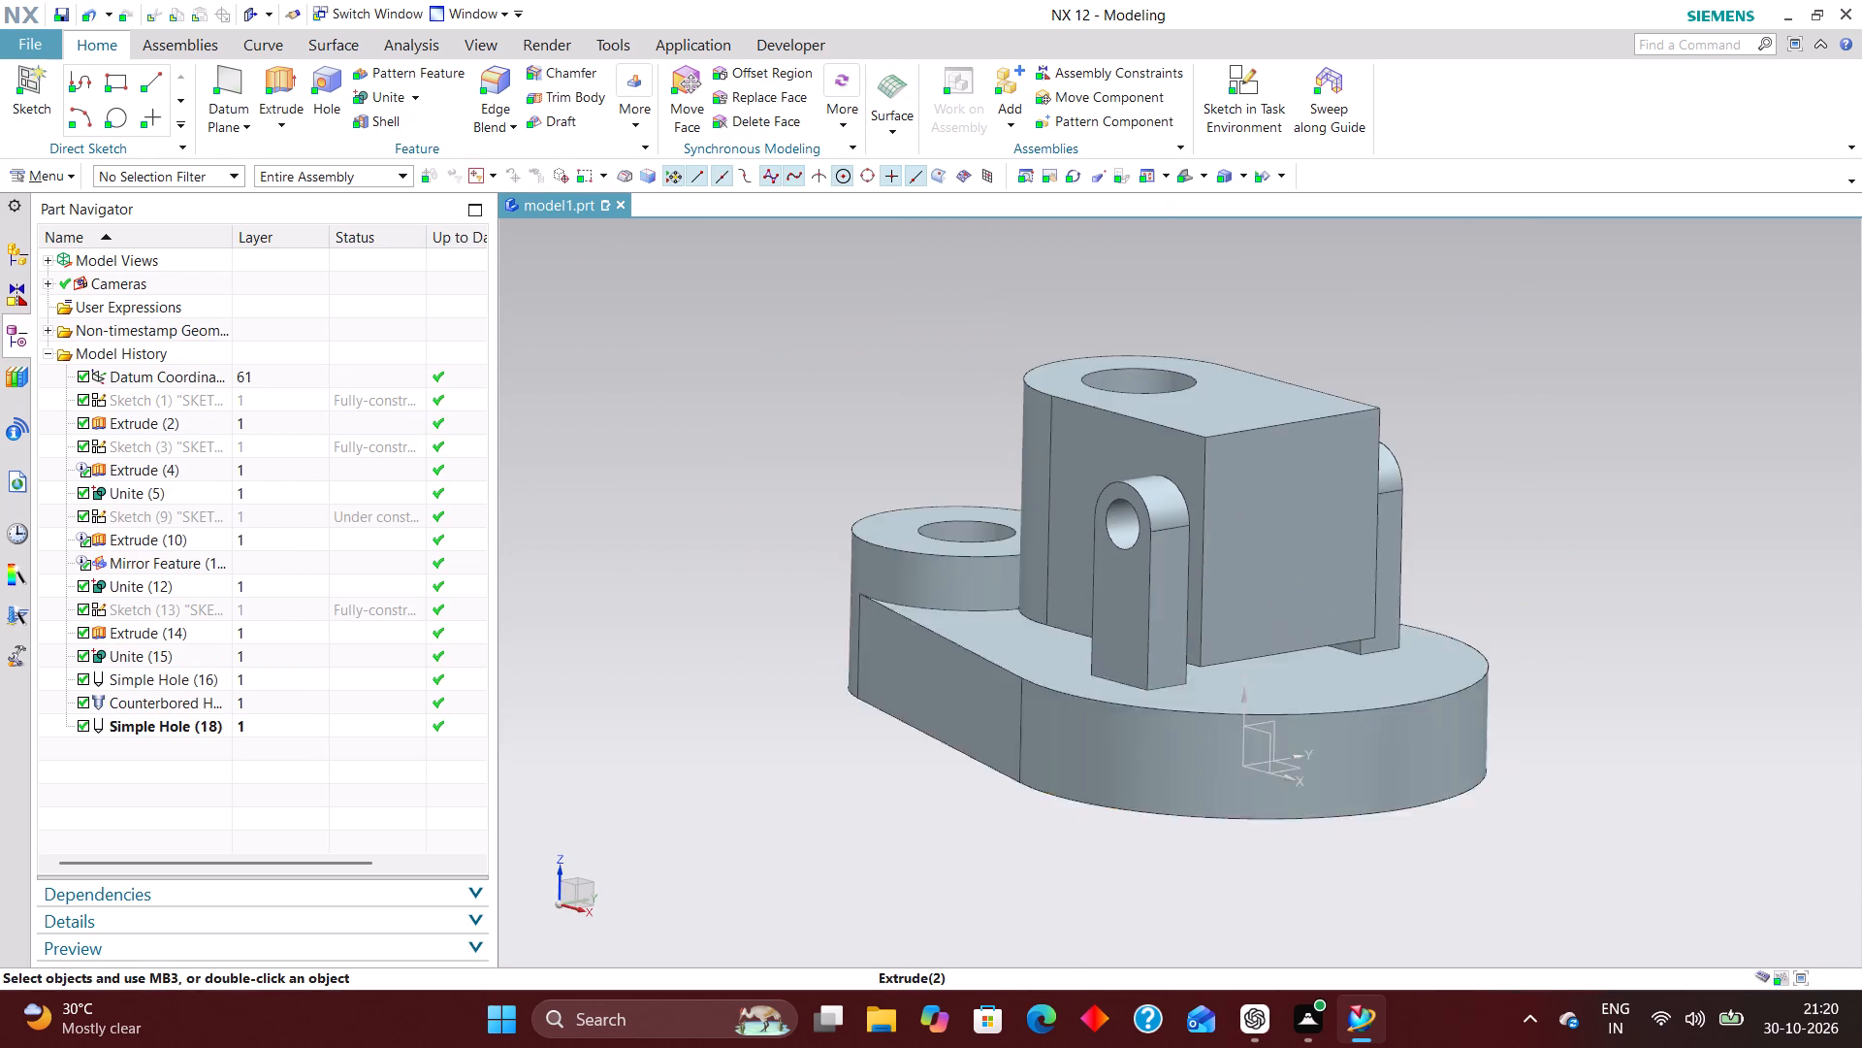
middle_click_drag(1440, 697, 1402, 656)
right_click_drag(1649, 482, 1383, 530)
scroll(1164, 649, "up", 3)
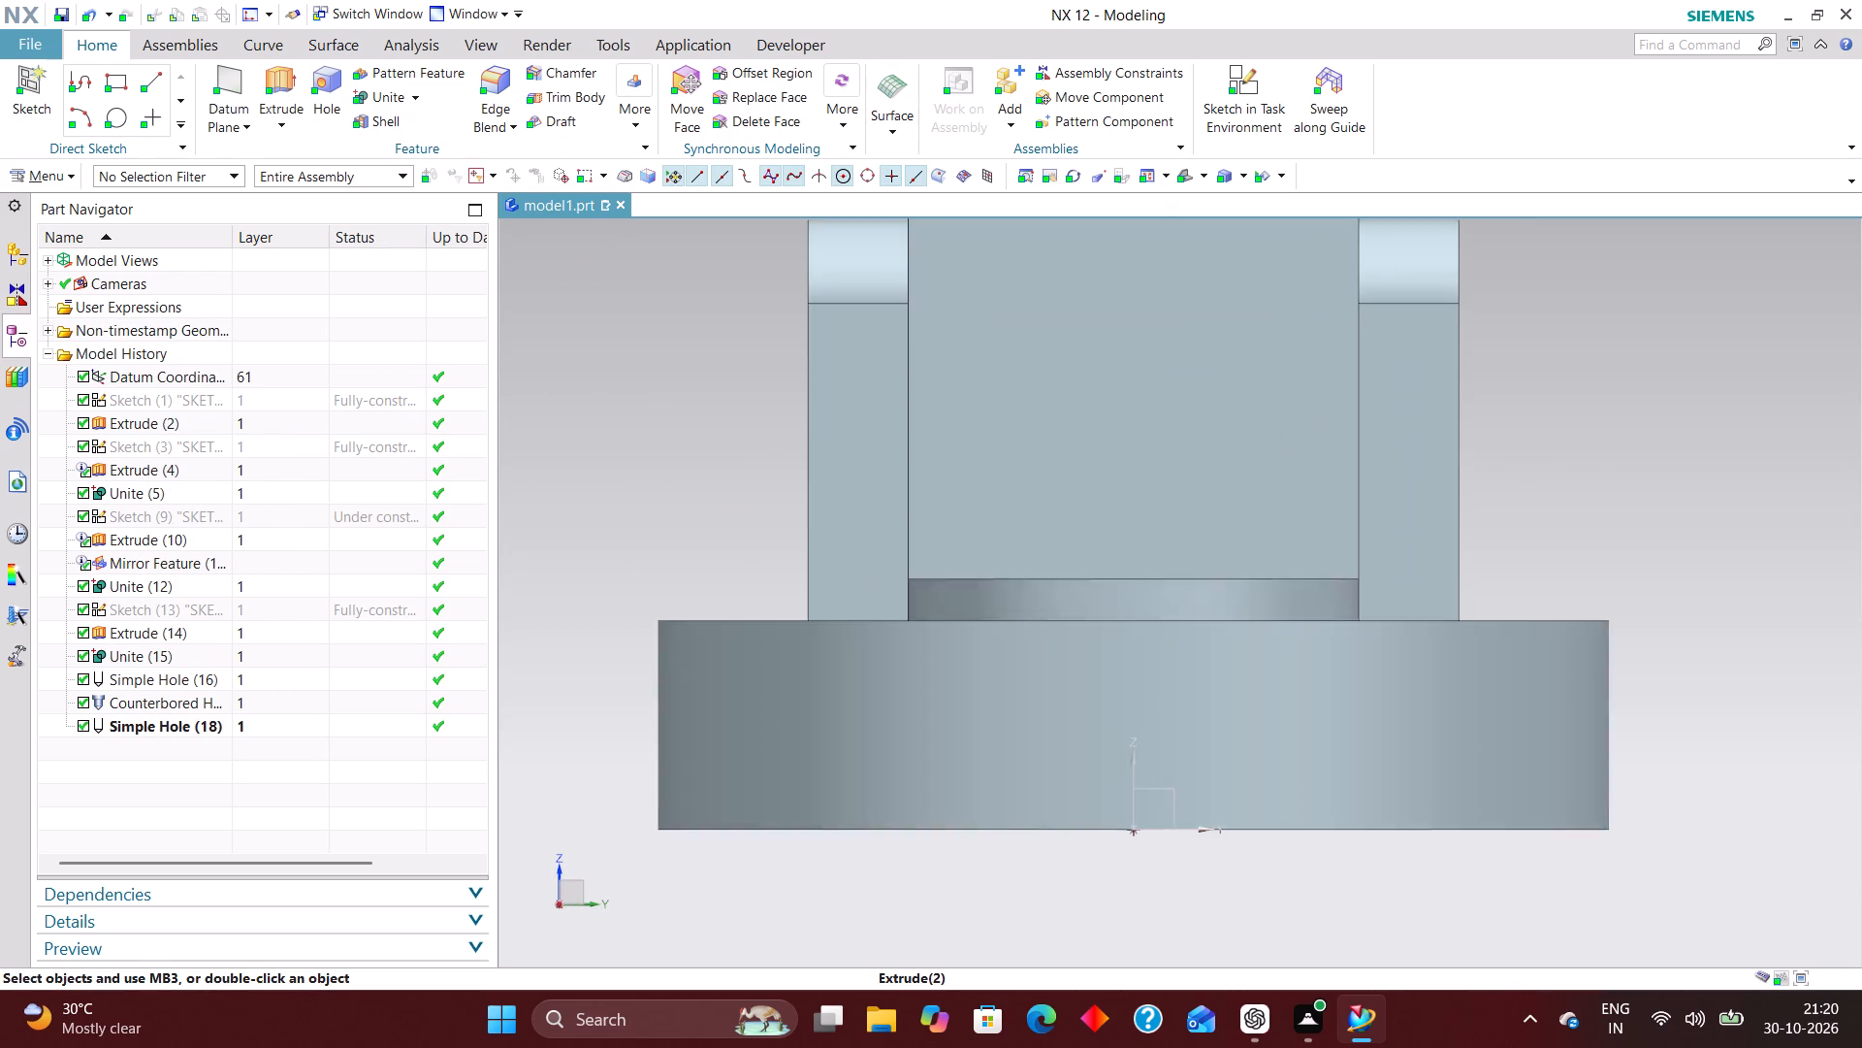
scroll(1191, 648, "down", 3)
middle_click_drag(1216, 766, 1288, 762)
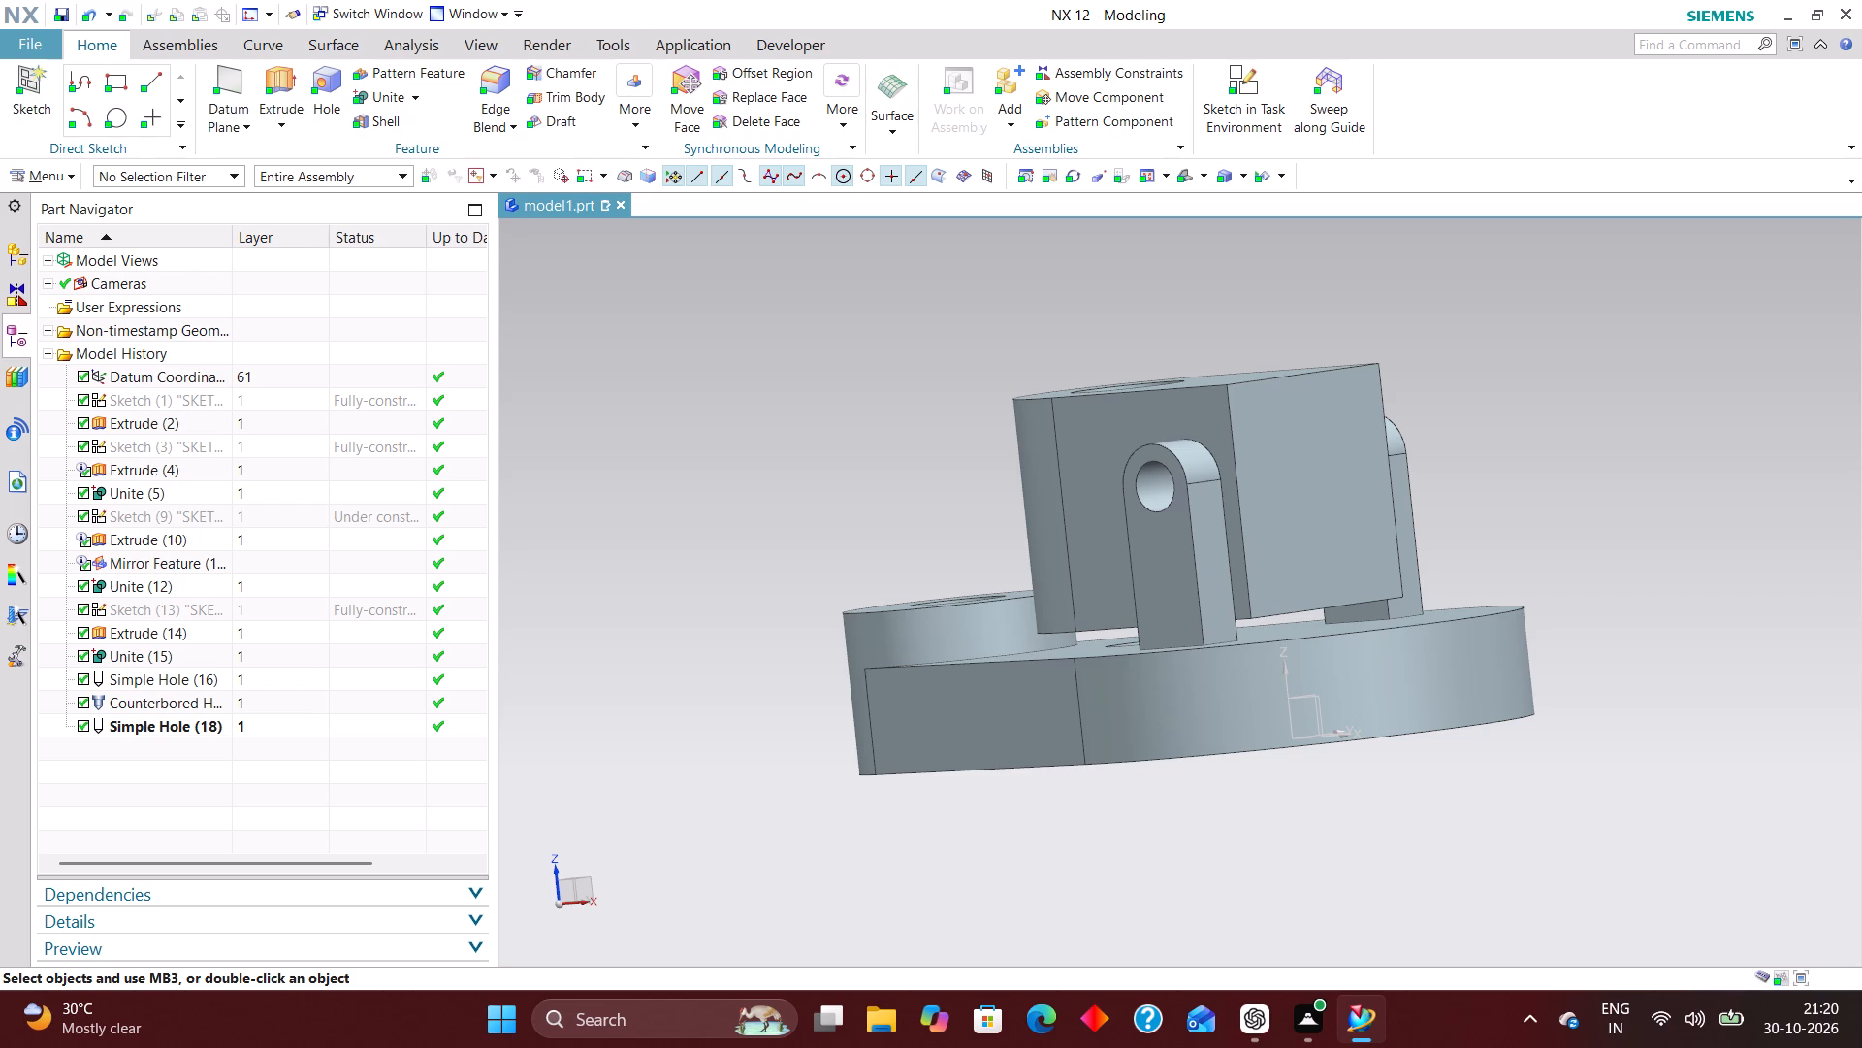
left_click(1181, 172)
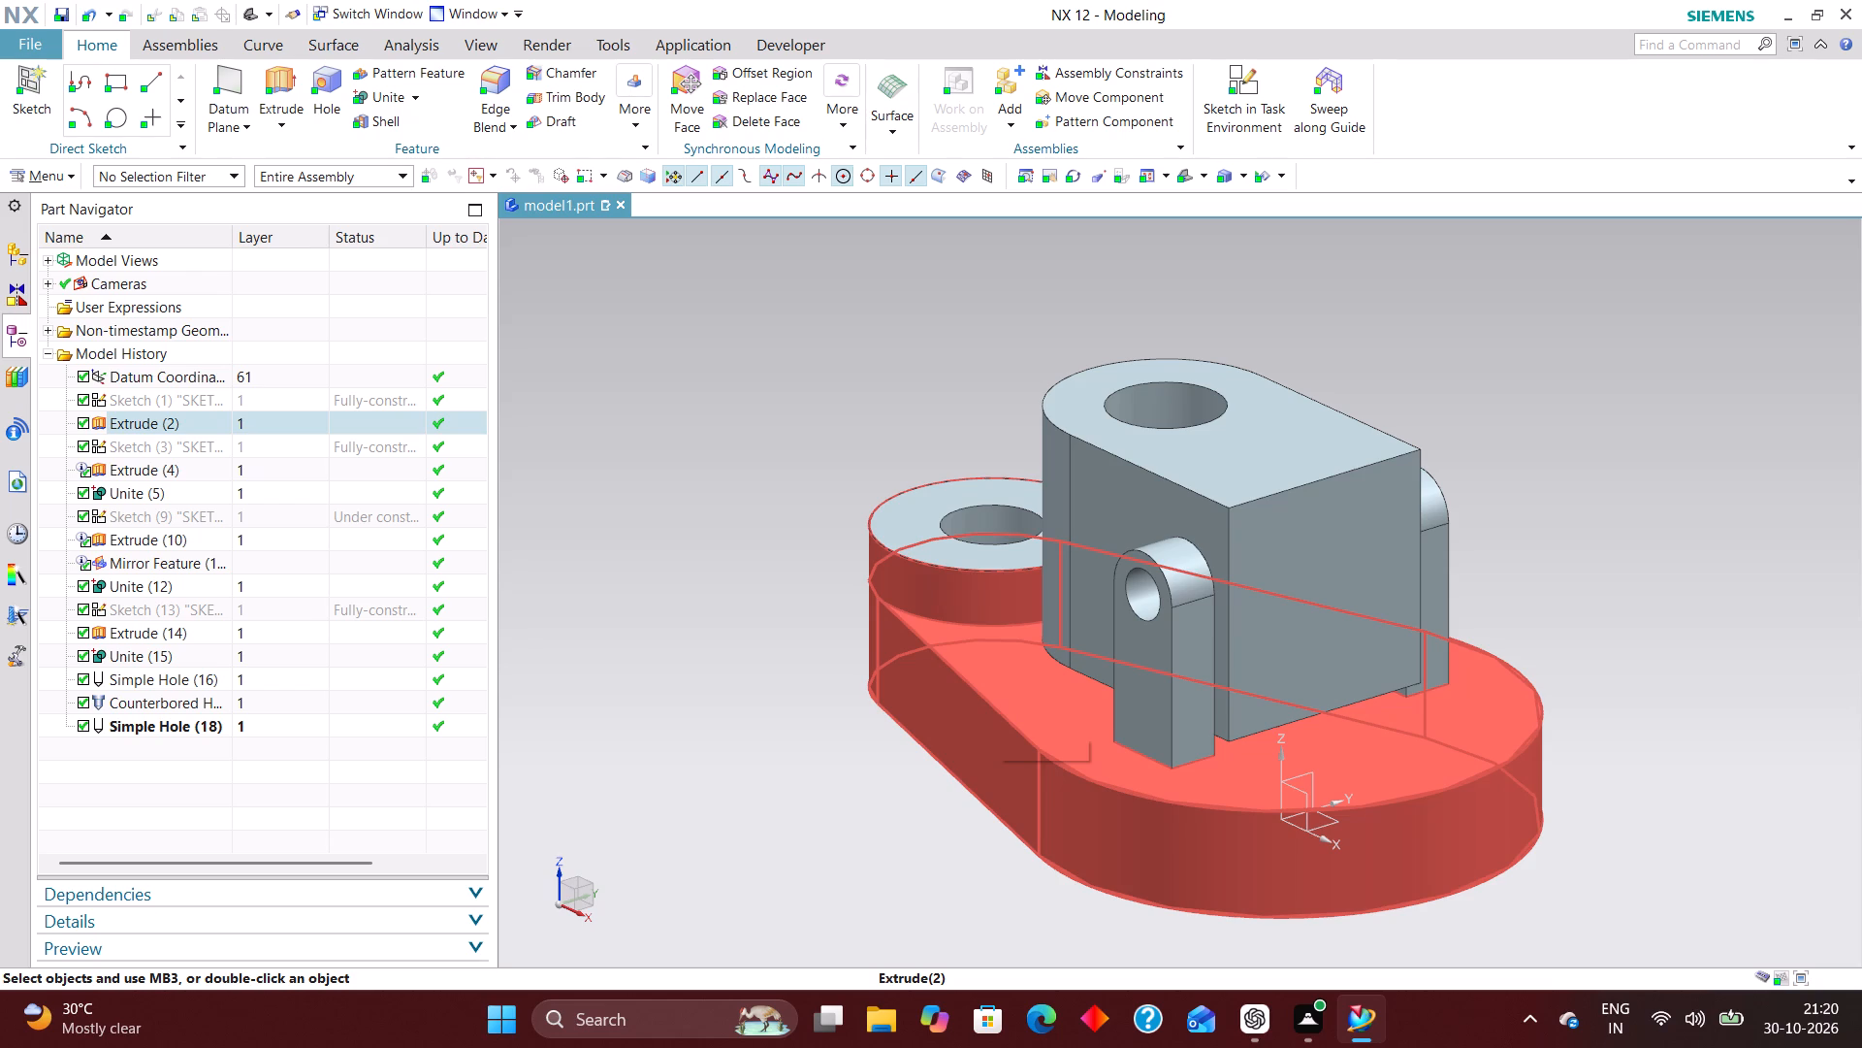
middle_click_drag(1625, 616, 1515, 638)
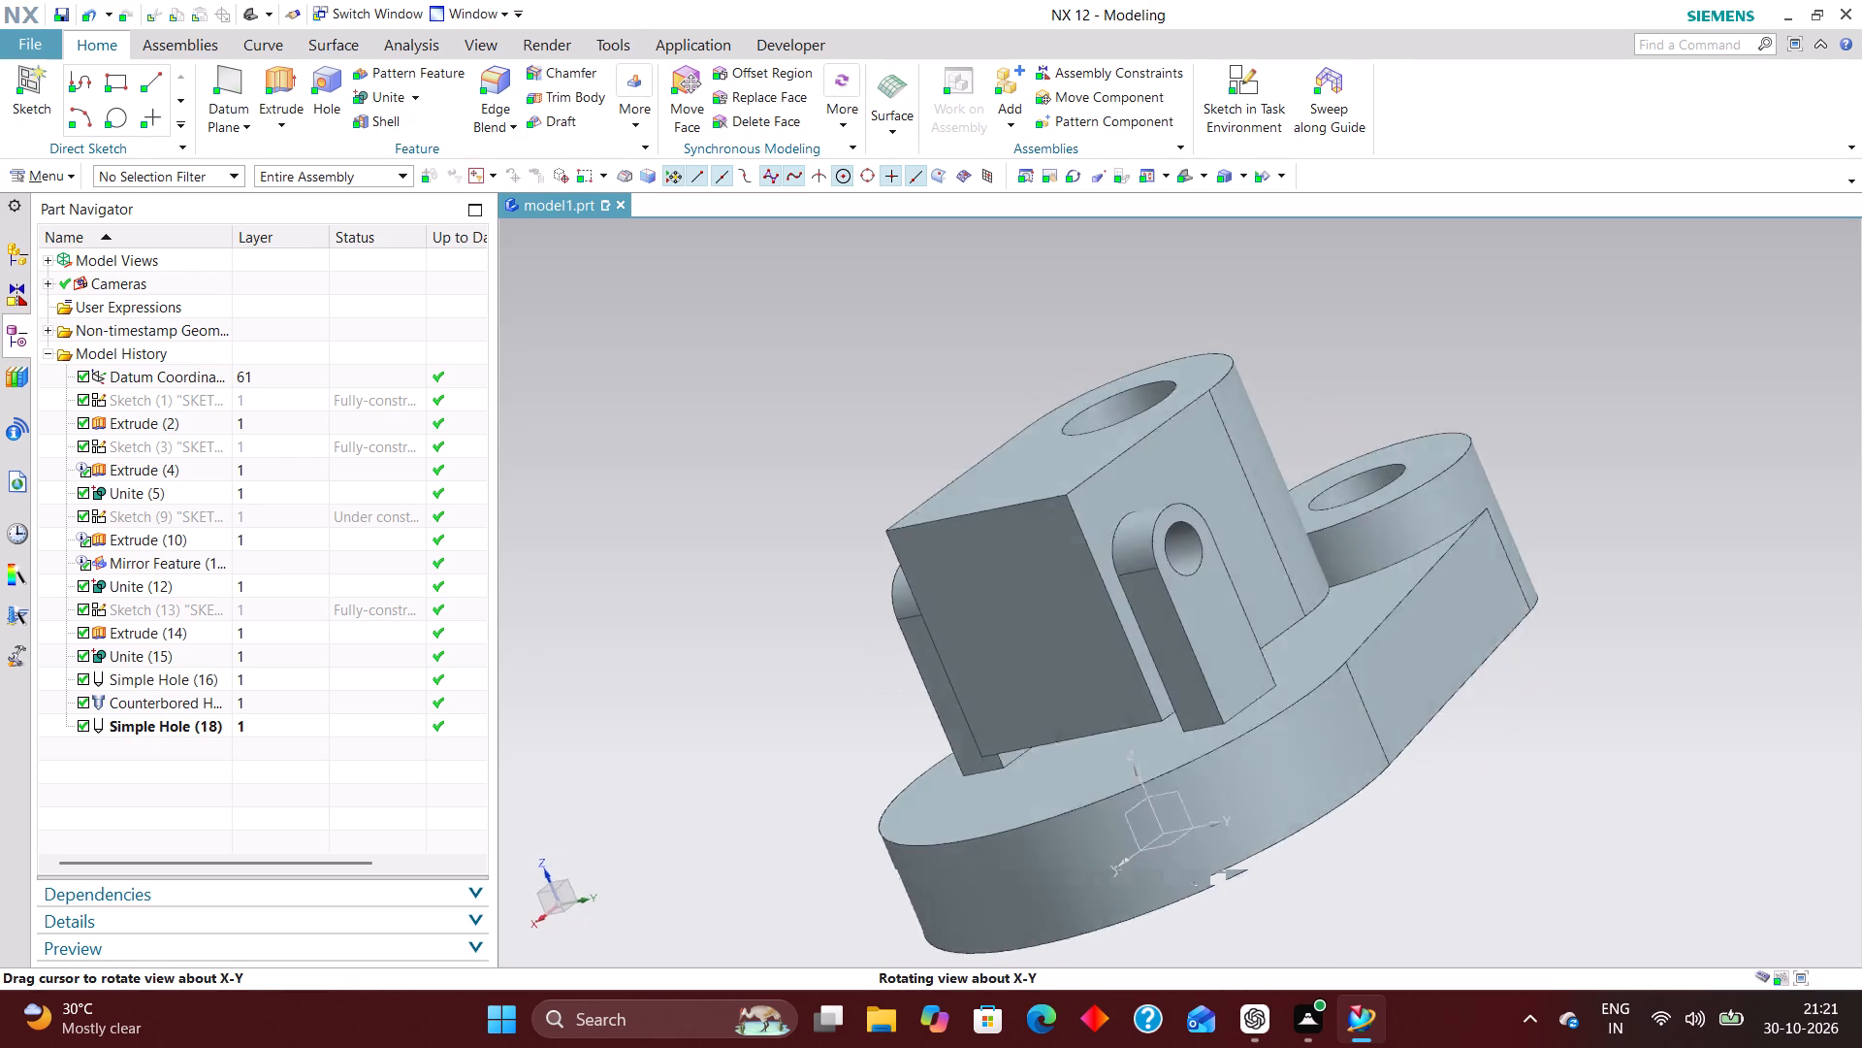
middle_click_drag(1515, 638, 1547, 641)
right_click_drag(1602, 584, 1475, 597)
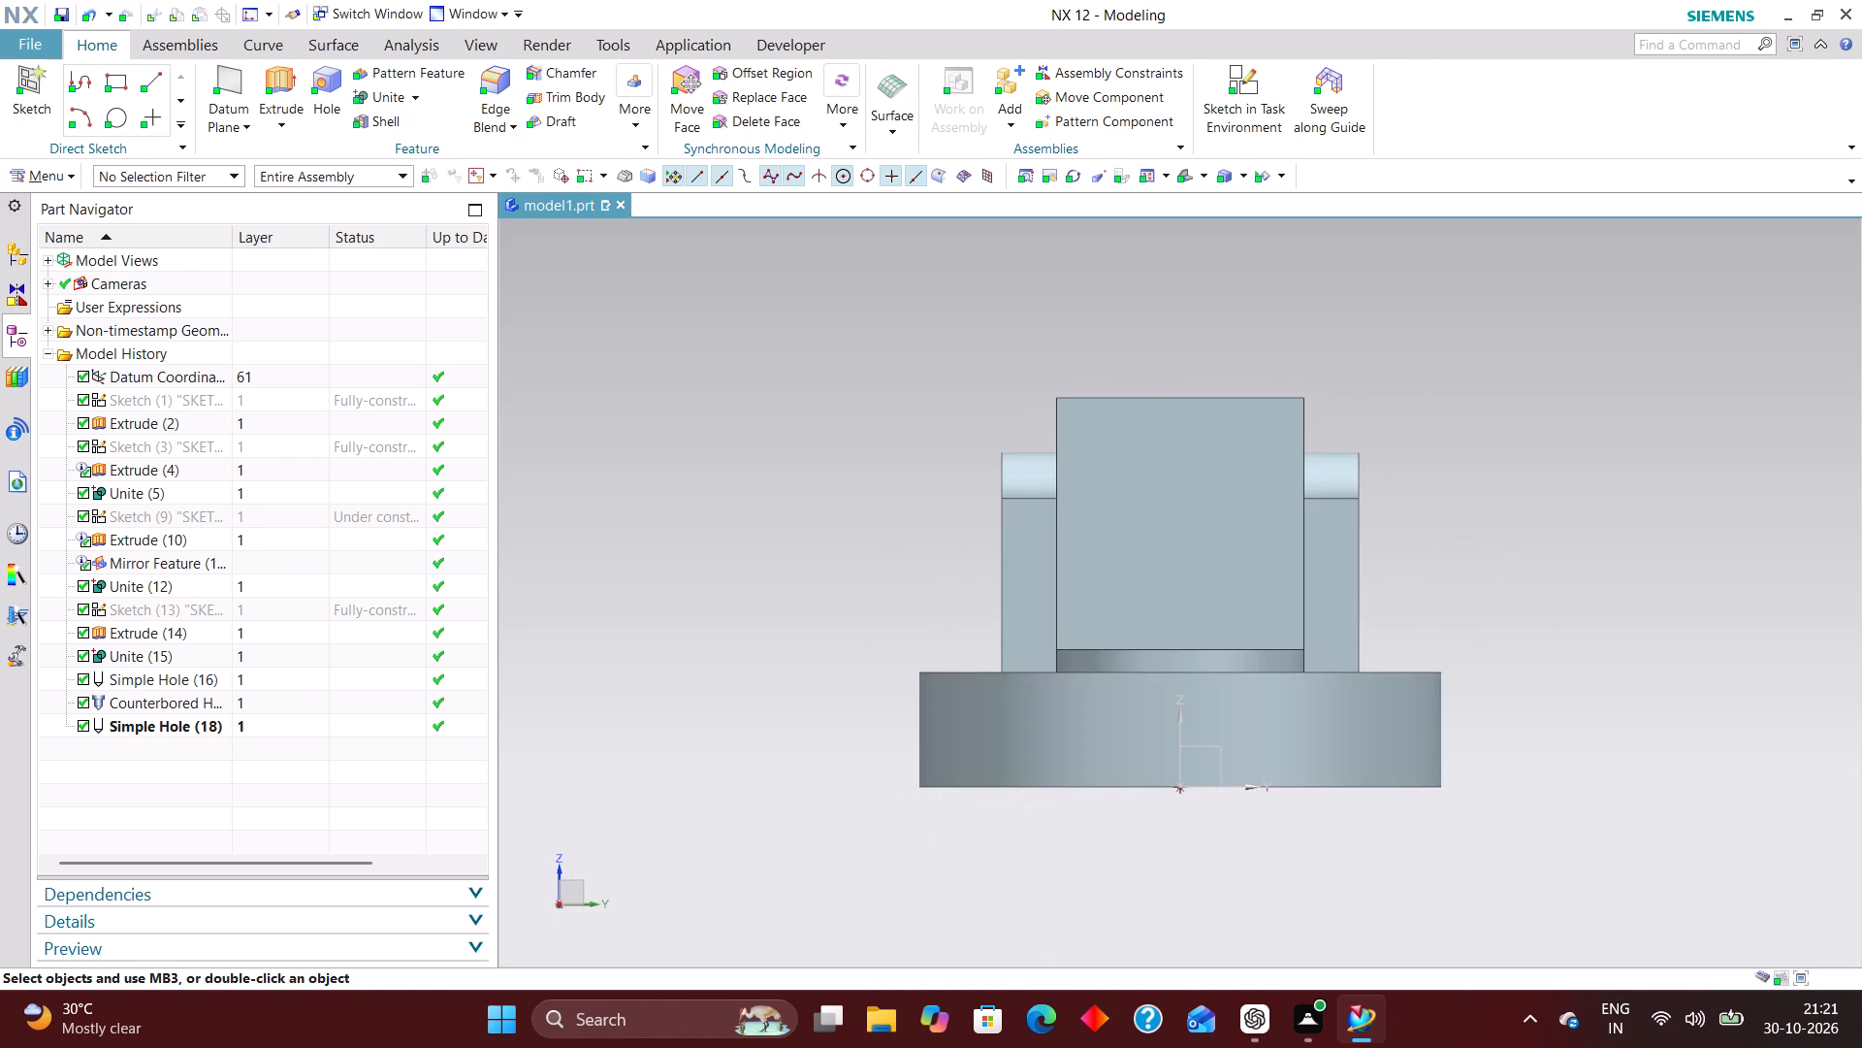
middle_click_drag(1465, 616, 1535, 626)
scroll(1231, 663, "up", 3)
scroll(1142, 513, "down", 2)
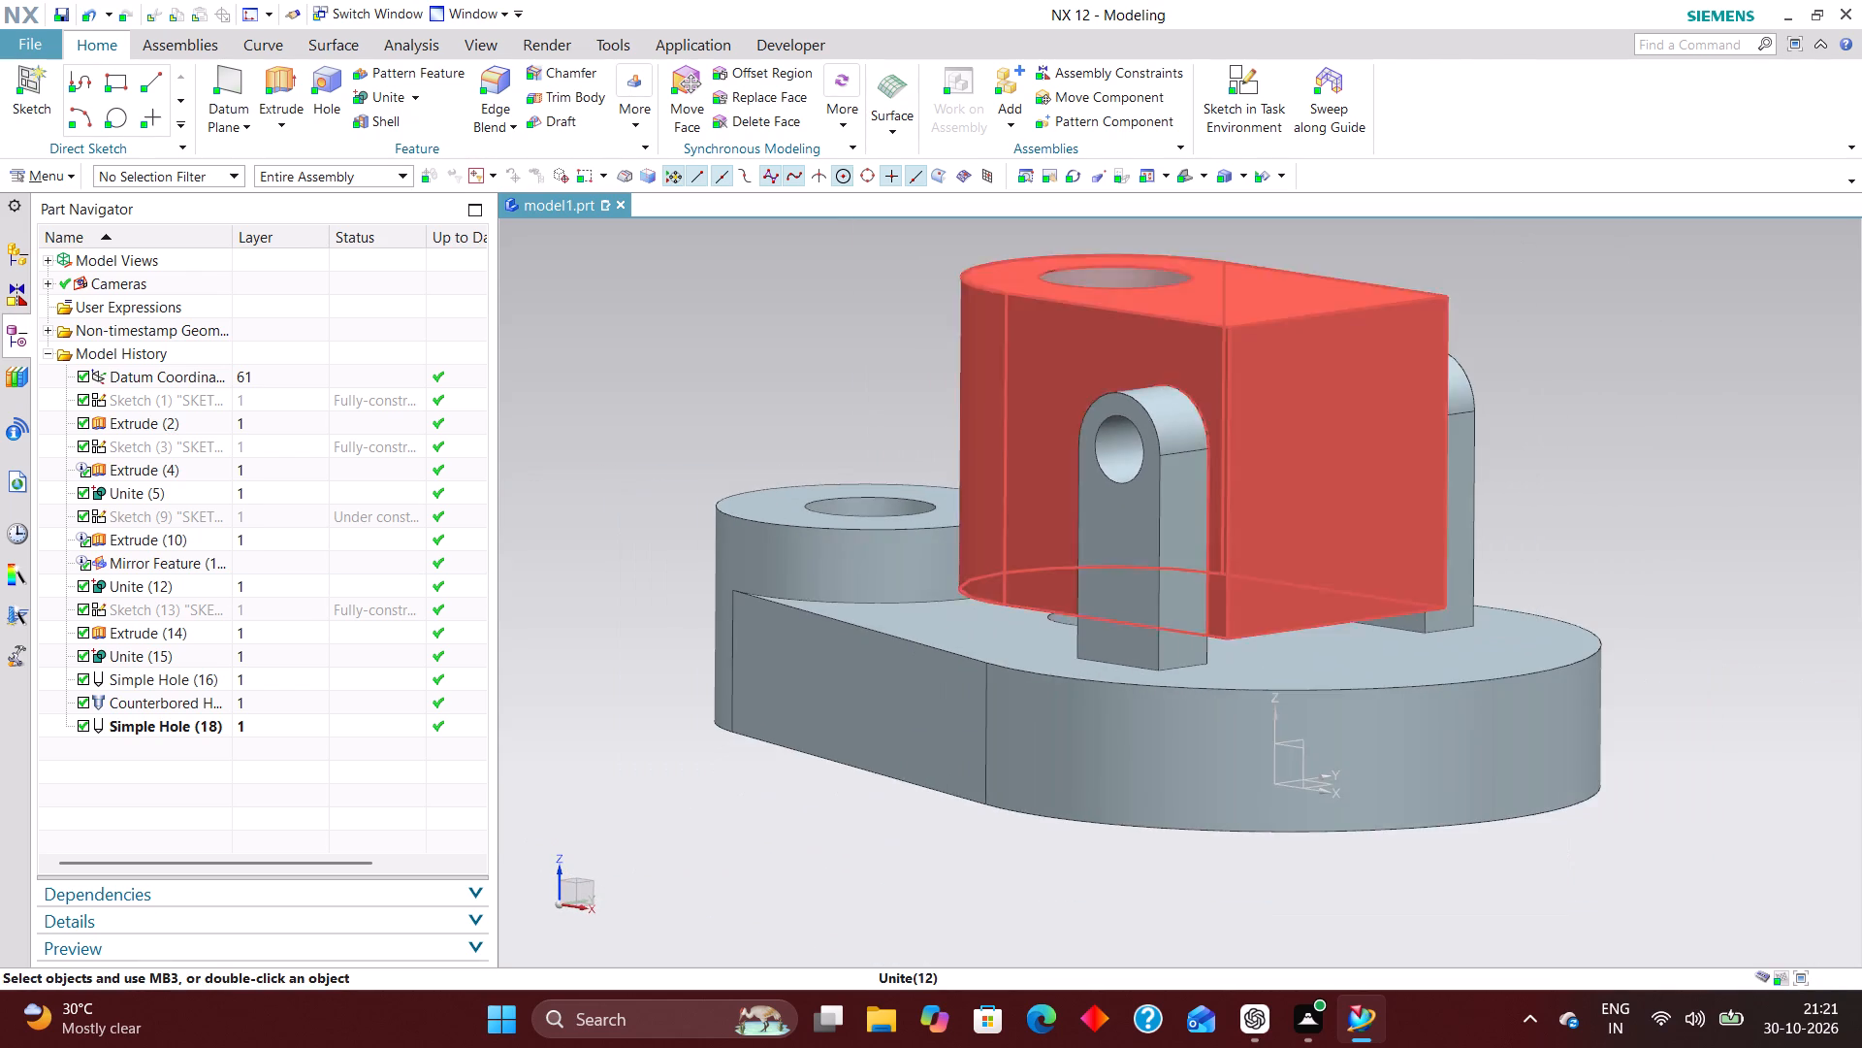
middle_click_drag(1289, 619, 1341, 628)
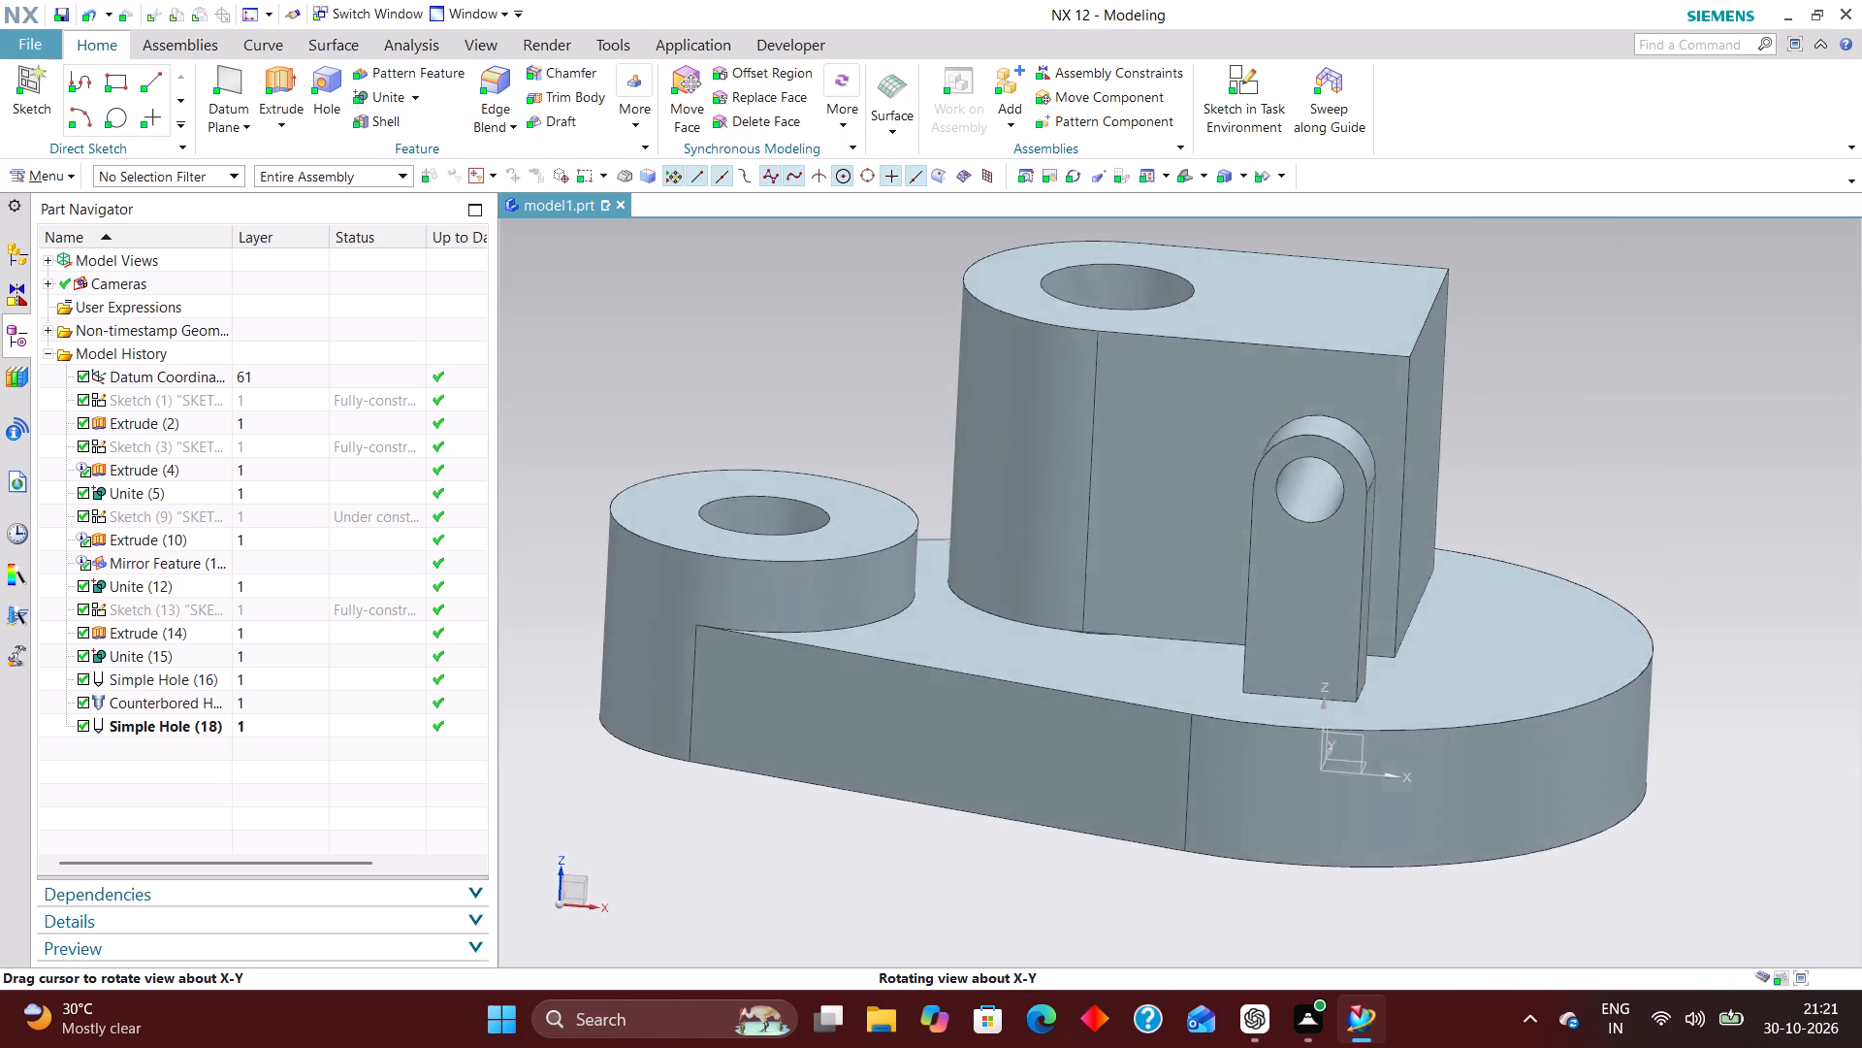
middle_click_drag(1341, 628, 1319, 730)
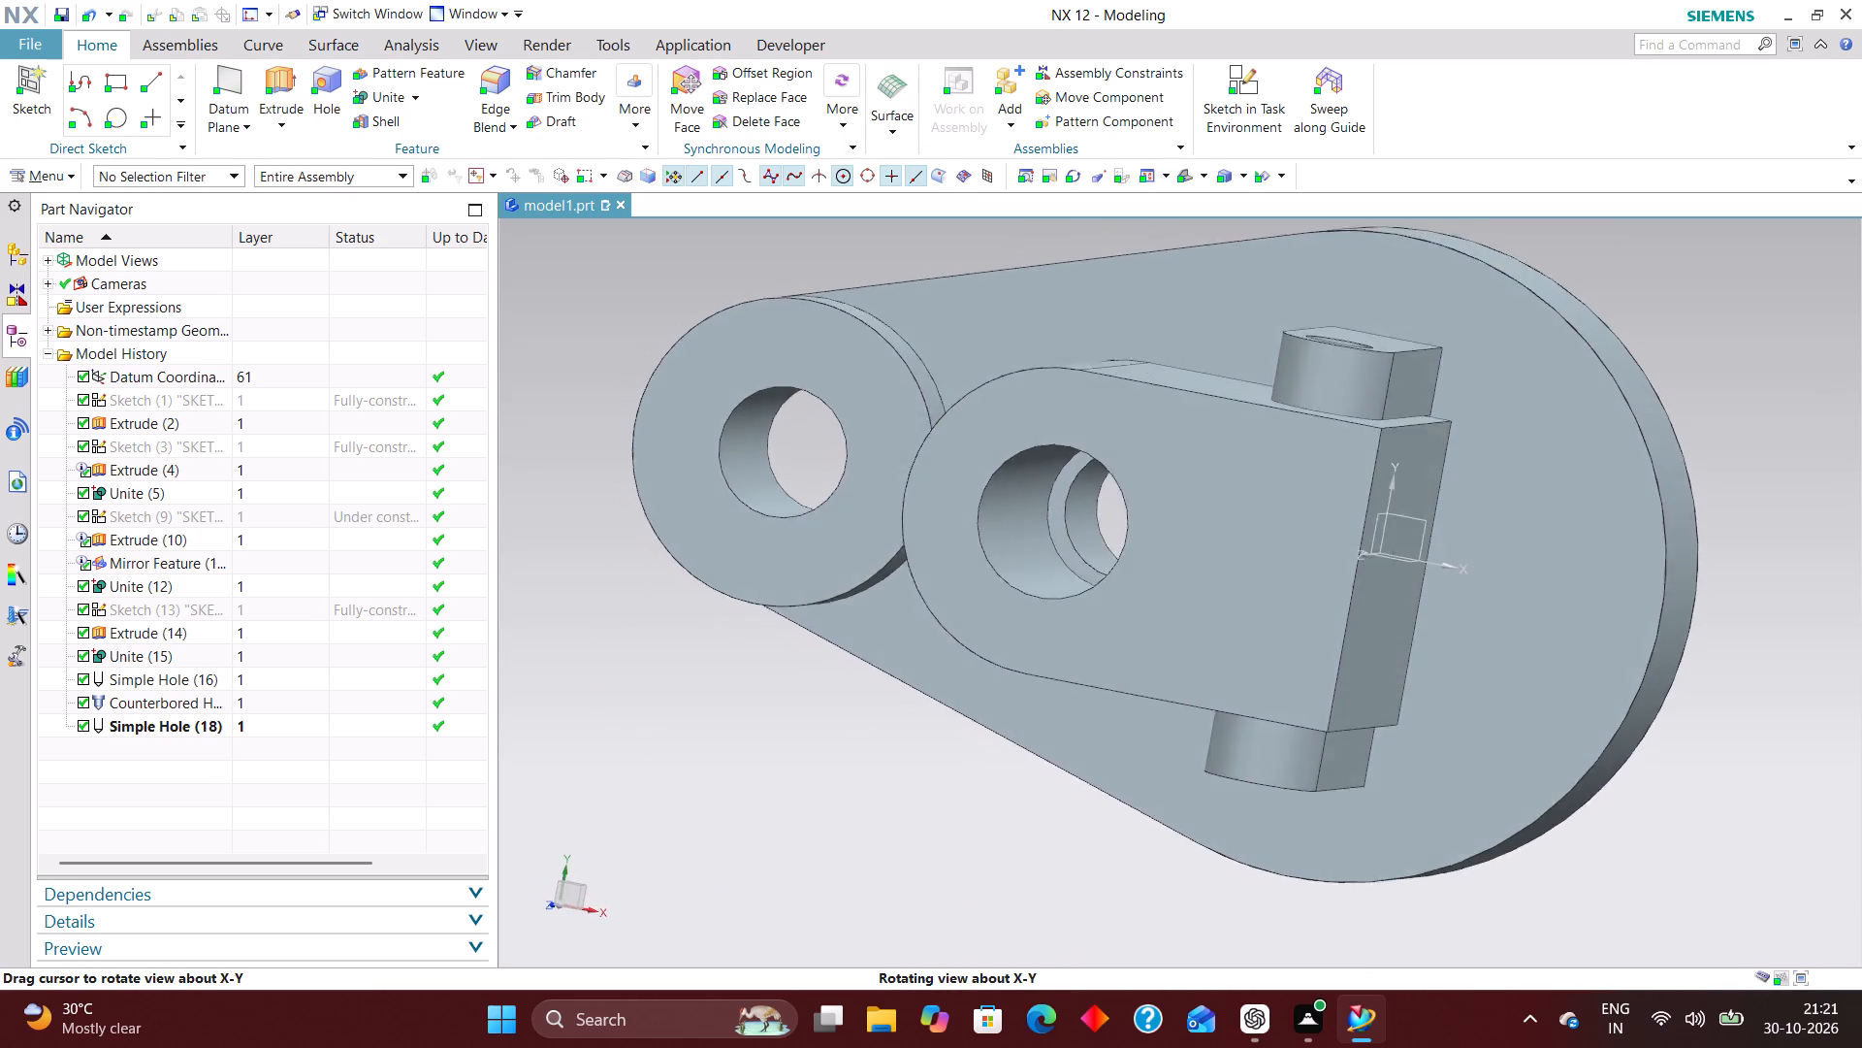
middle_click_drag(1319, 730, 1458, 628)
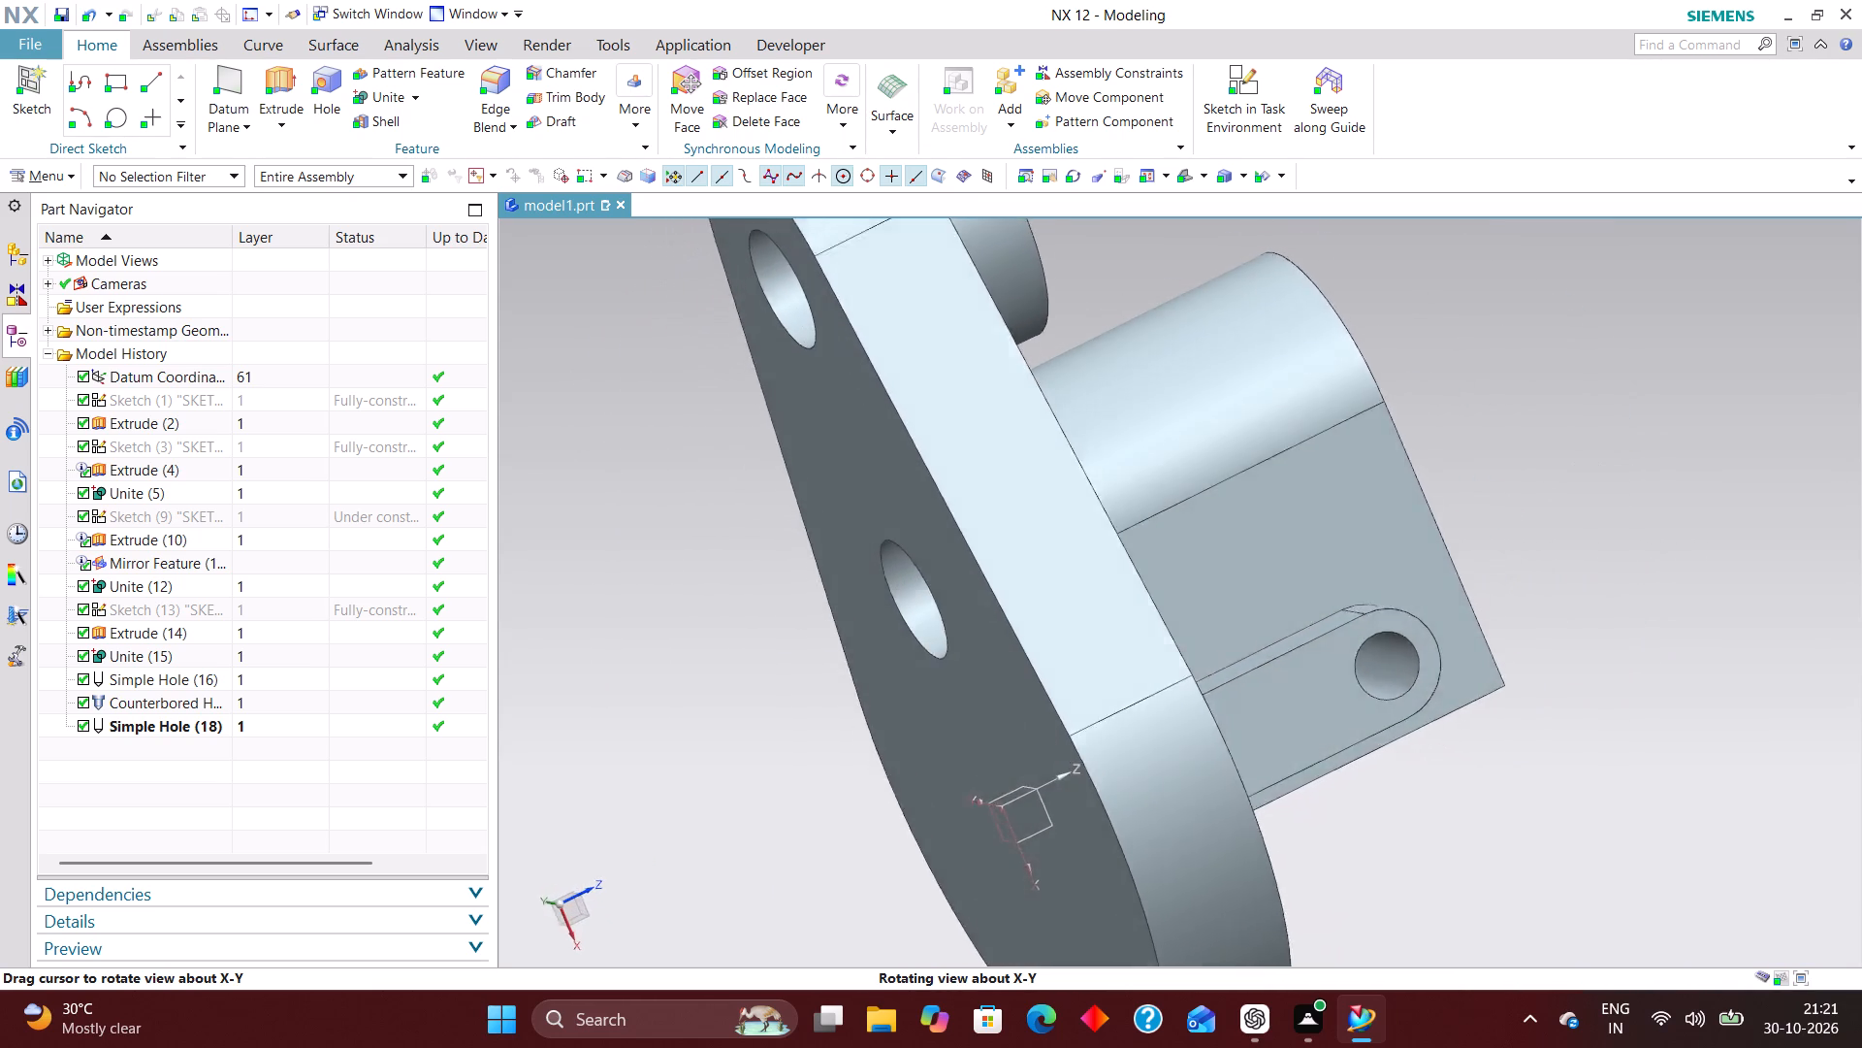
middle_click_drag(1458, 628, 1469, 660)
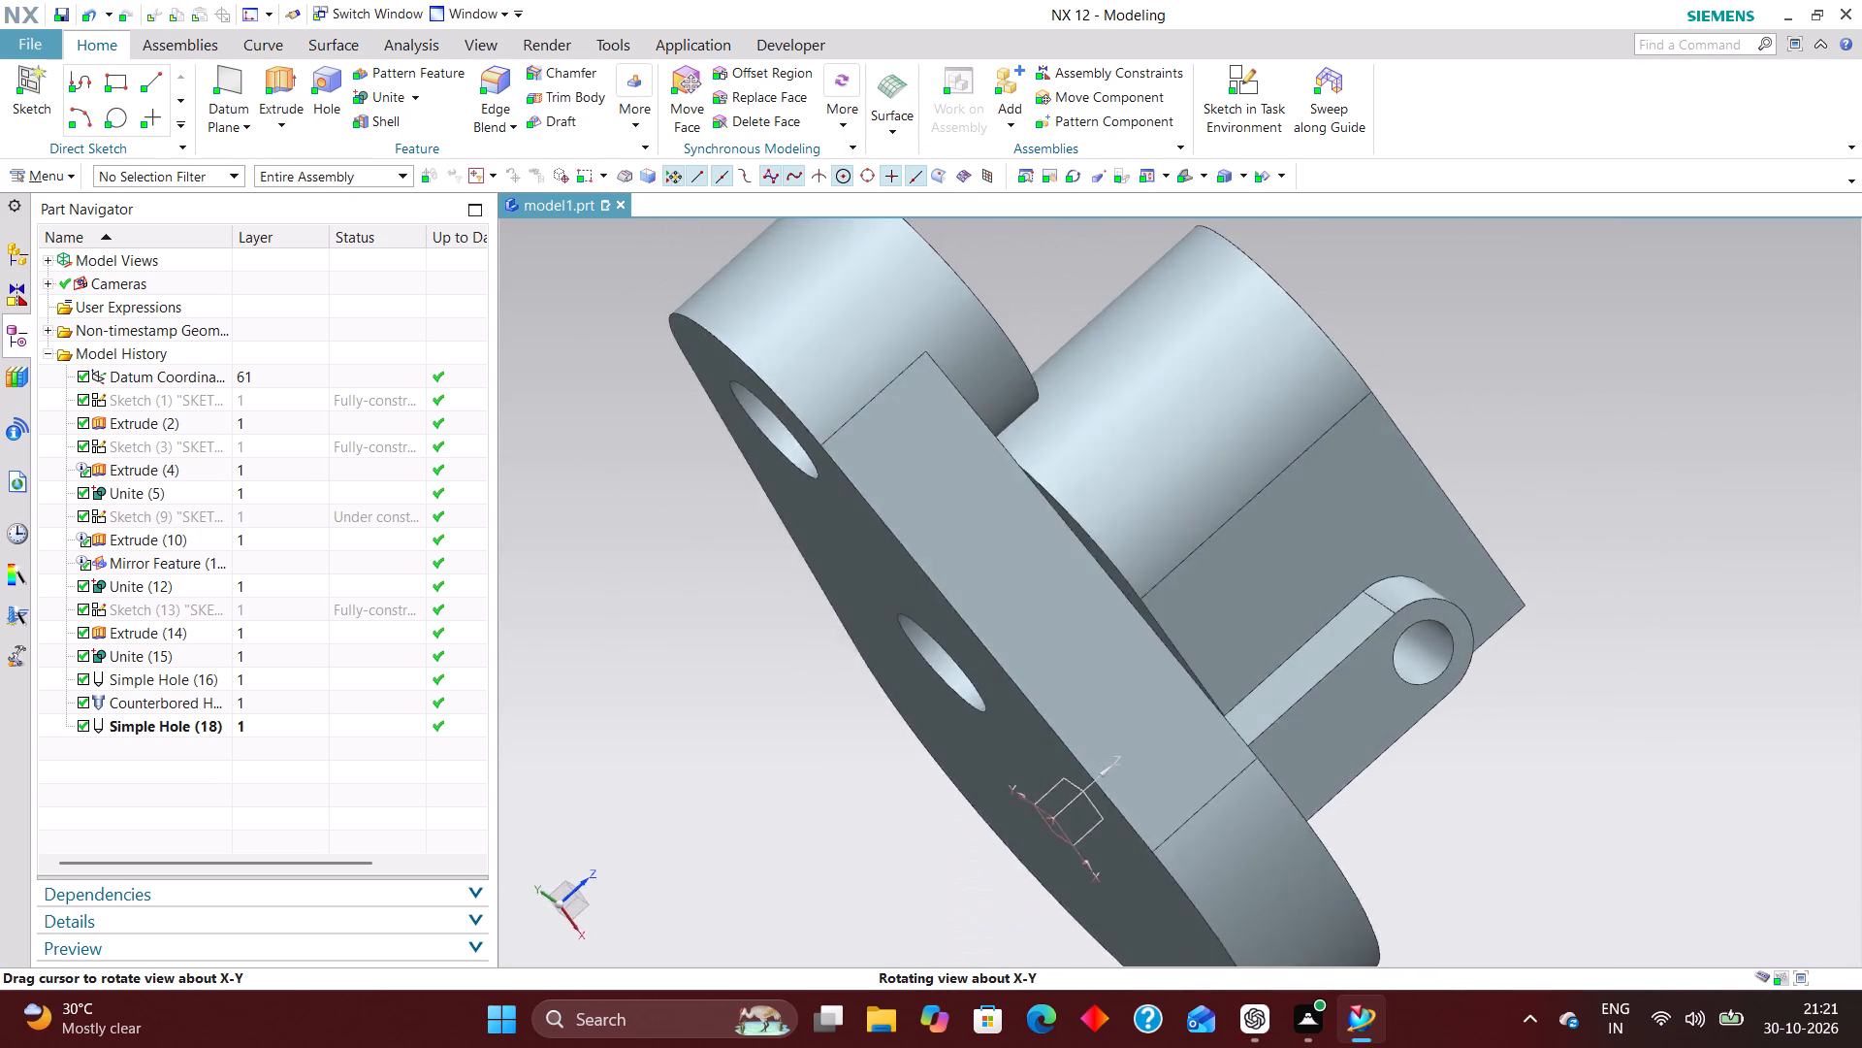
middle_click_drag(1469, 660, 1394, 661)
middle_click_drag(1394, 661, 1401, 654)
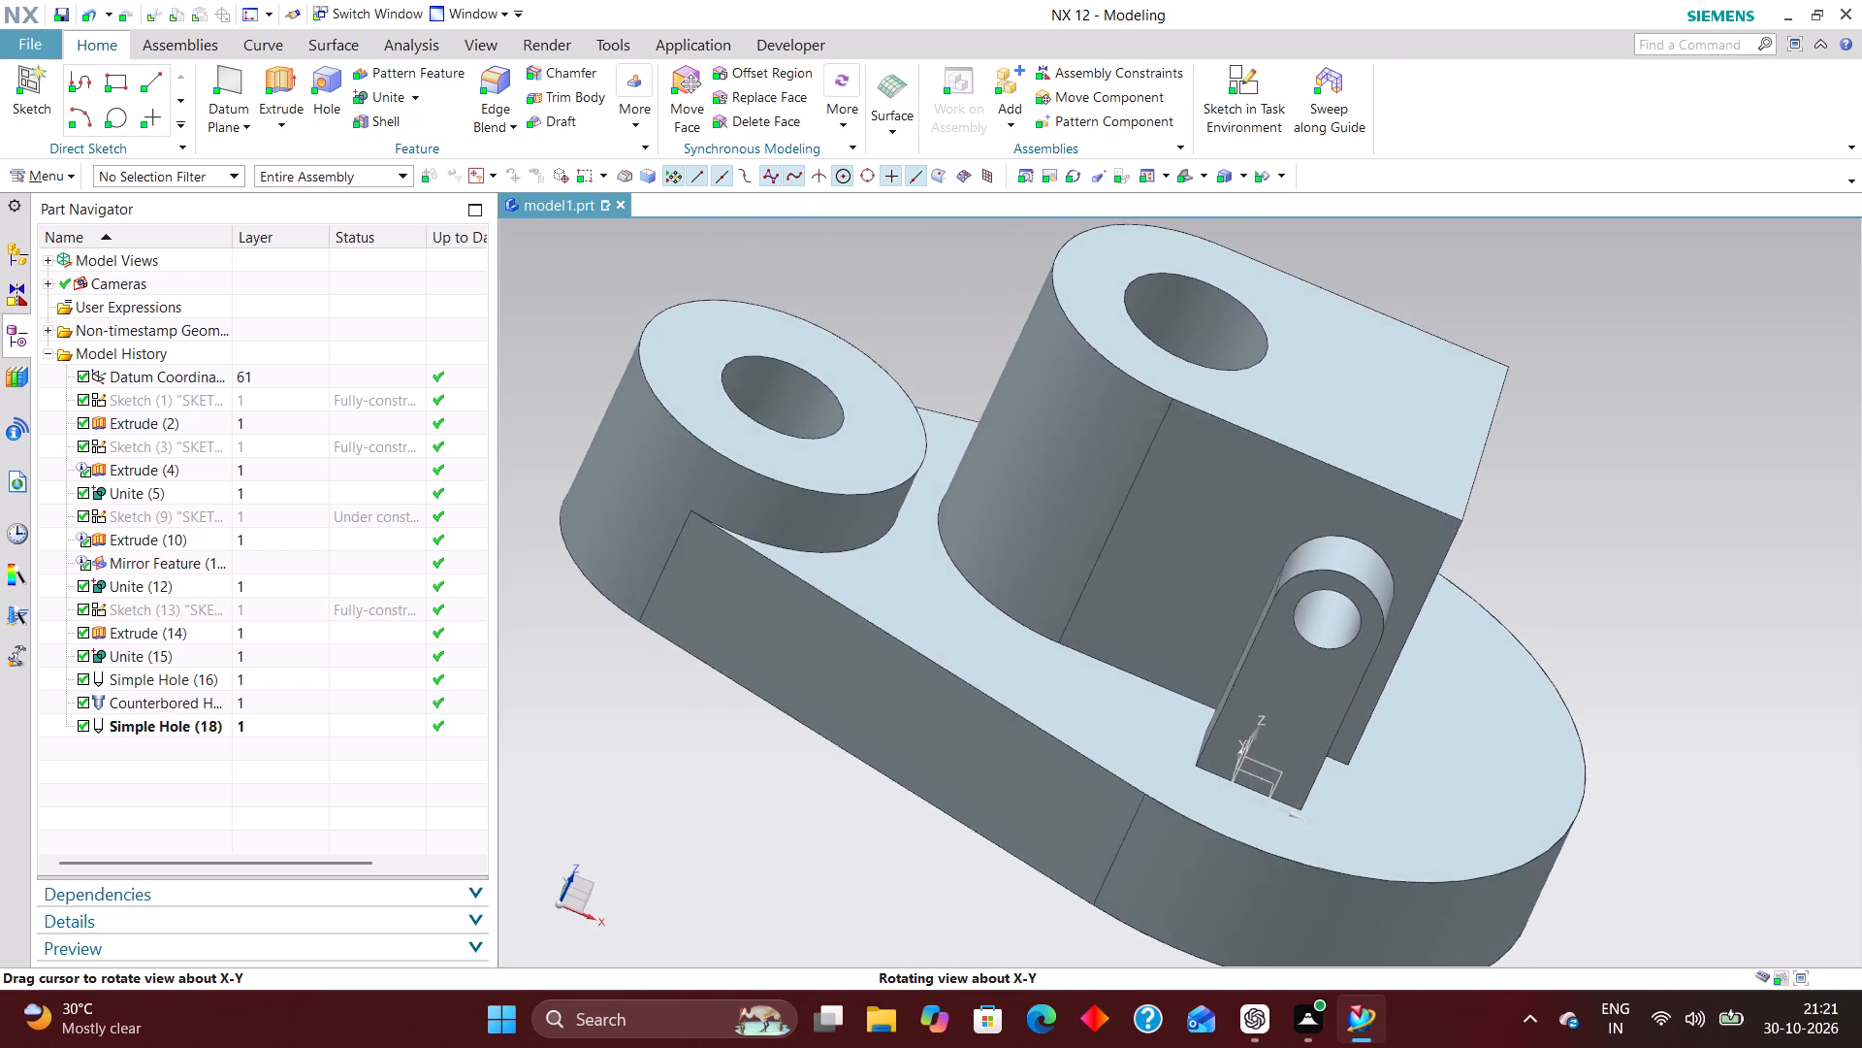
middle_click_drag(1401, 654, 1379, 690)
middle_click_drag(1377, 690, 1362, 689)
middle_click(1357, 689)
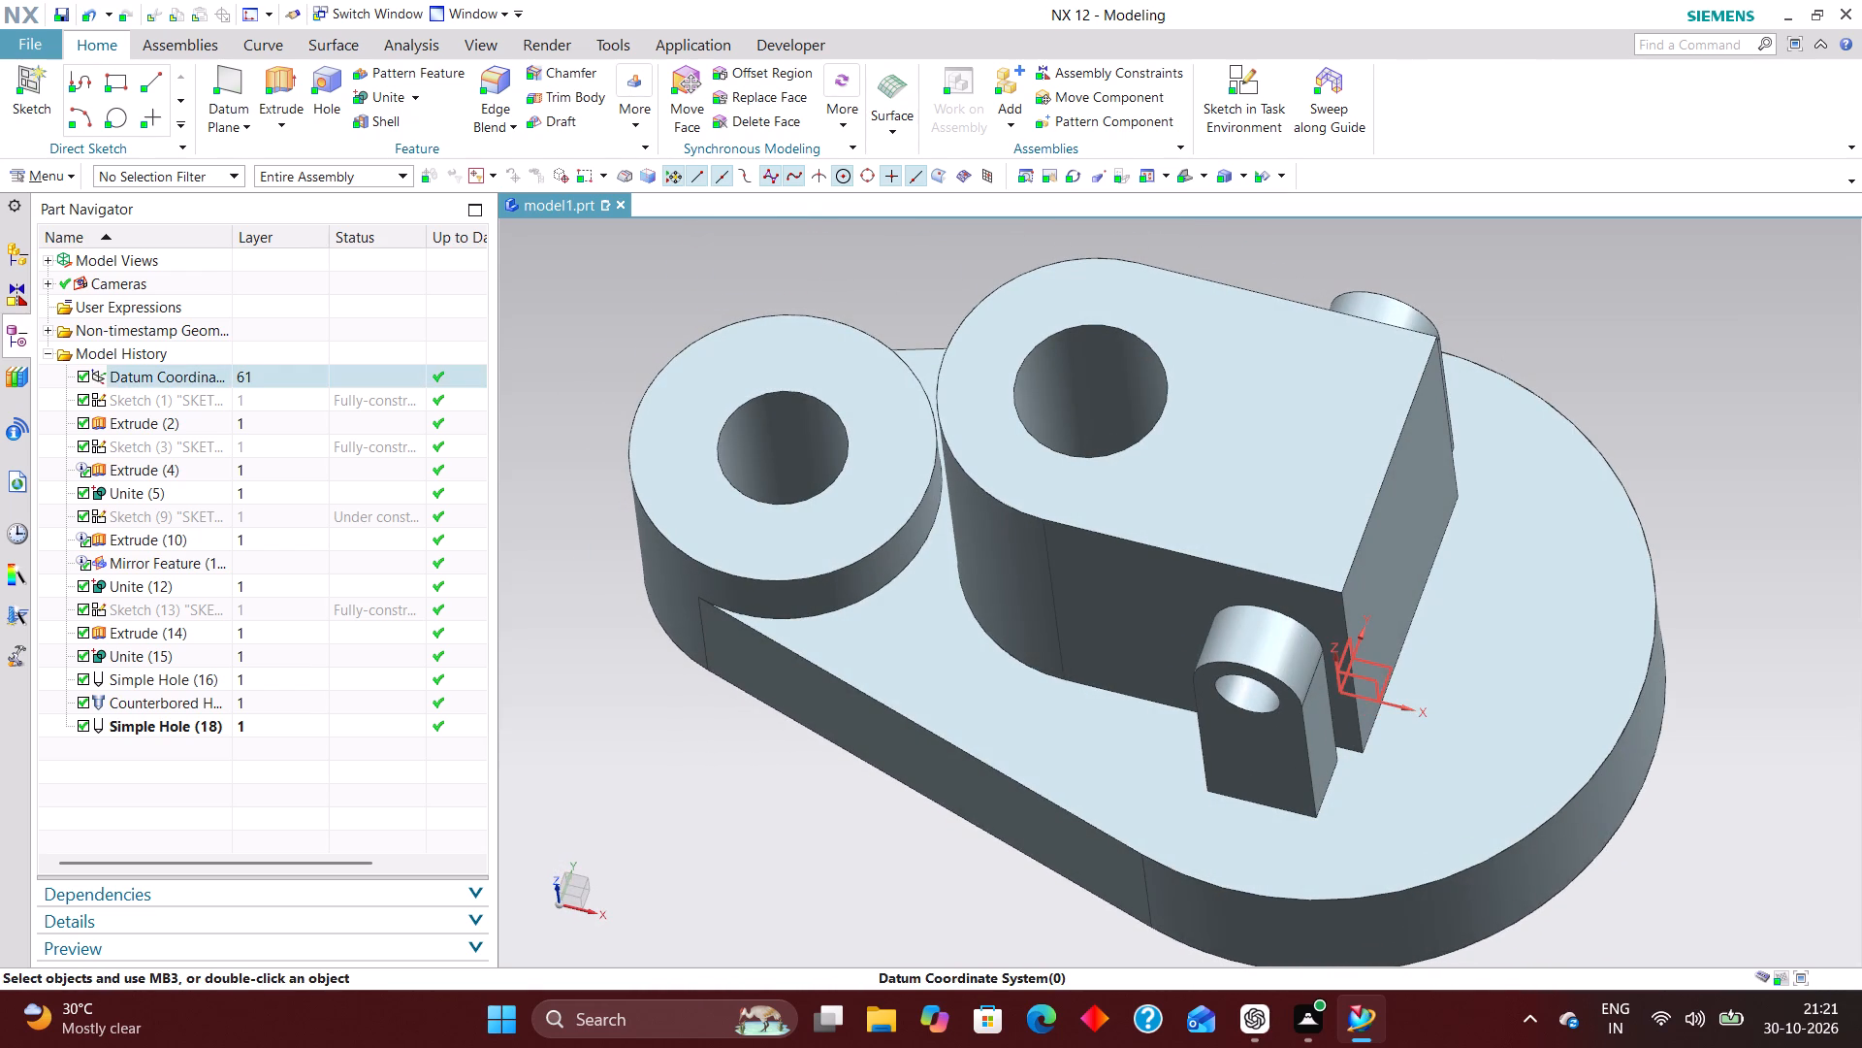
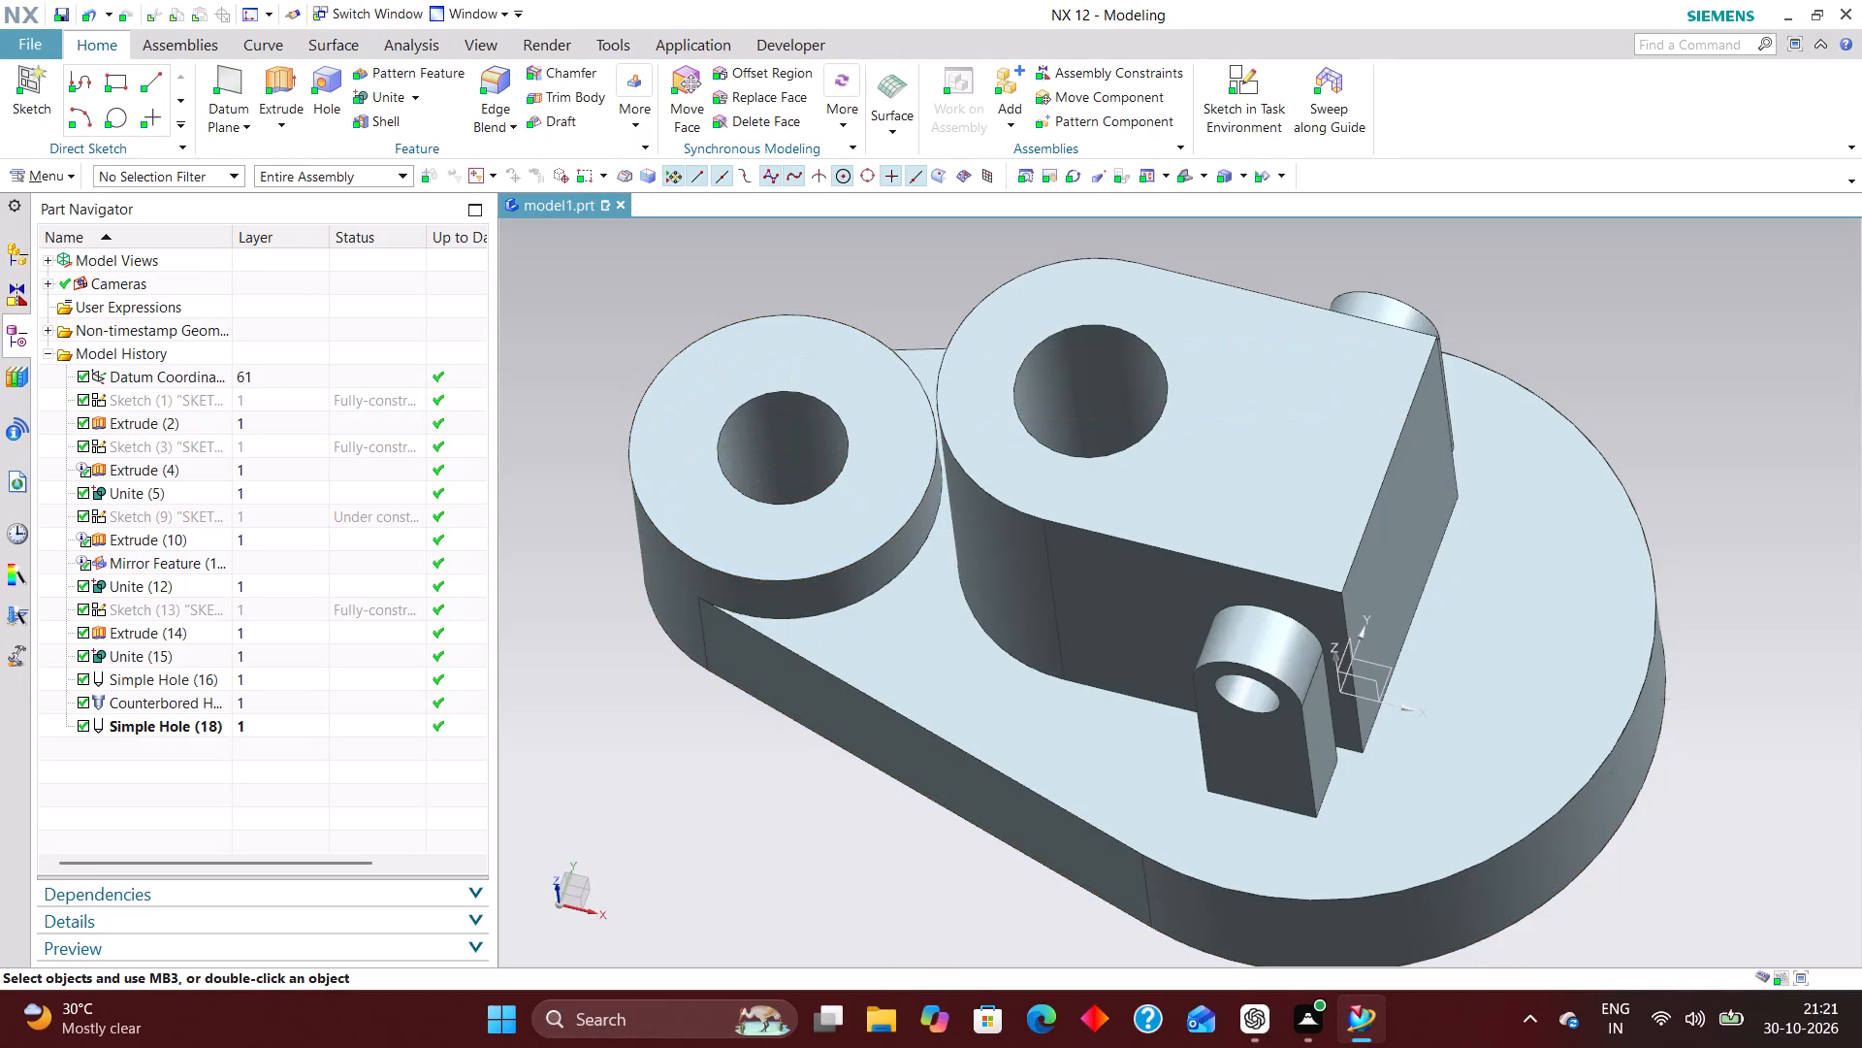
Move the datum coordinate system to layer 220.
left_click(1184, 171)
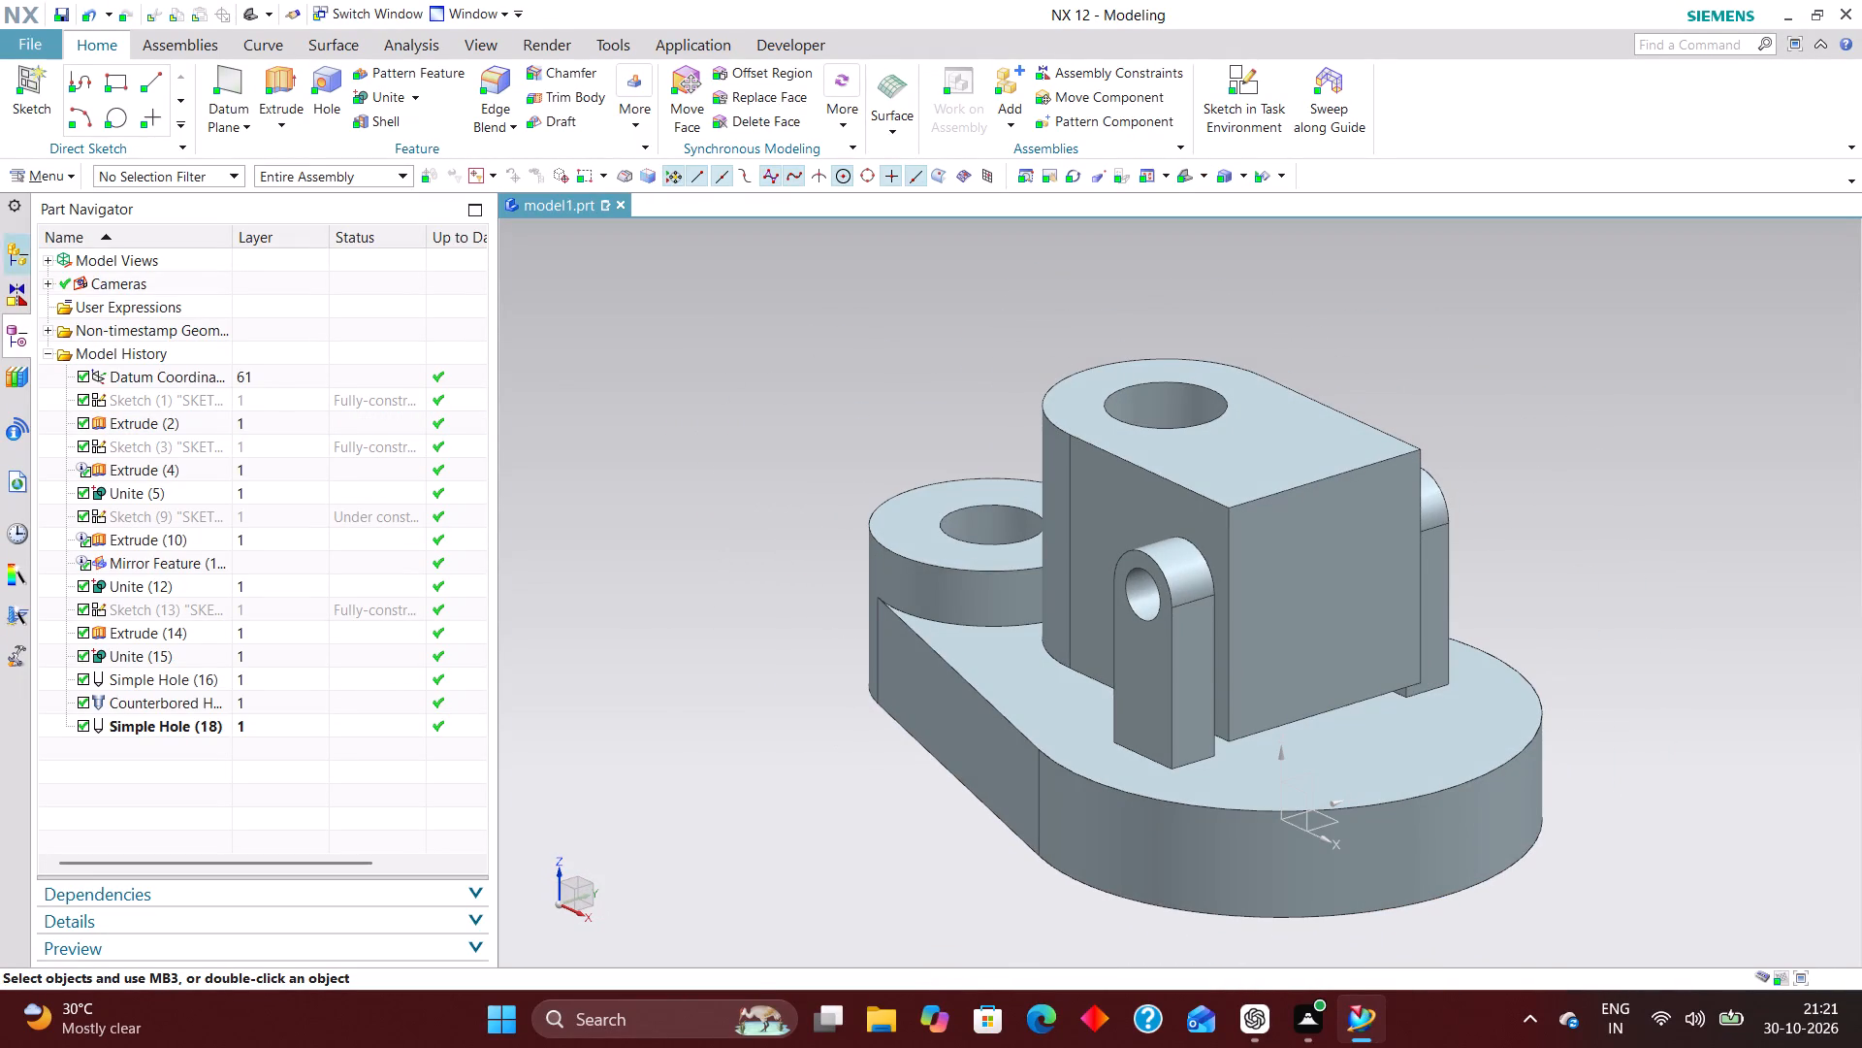
left_click(268, 373)
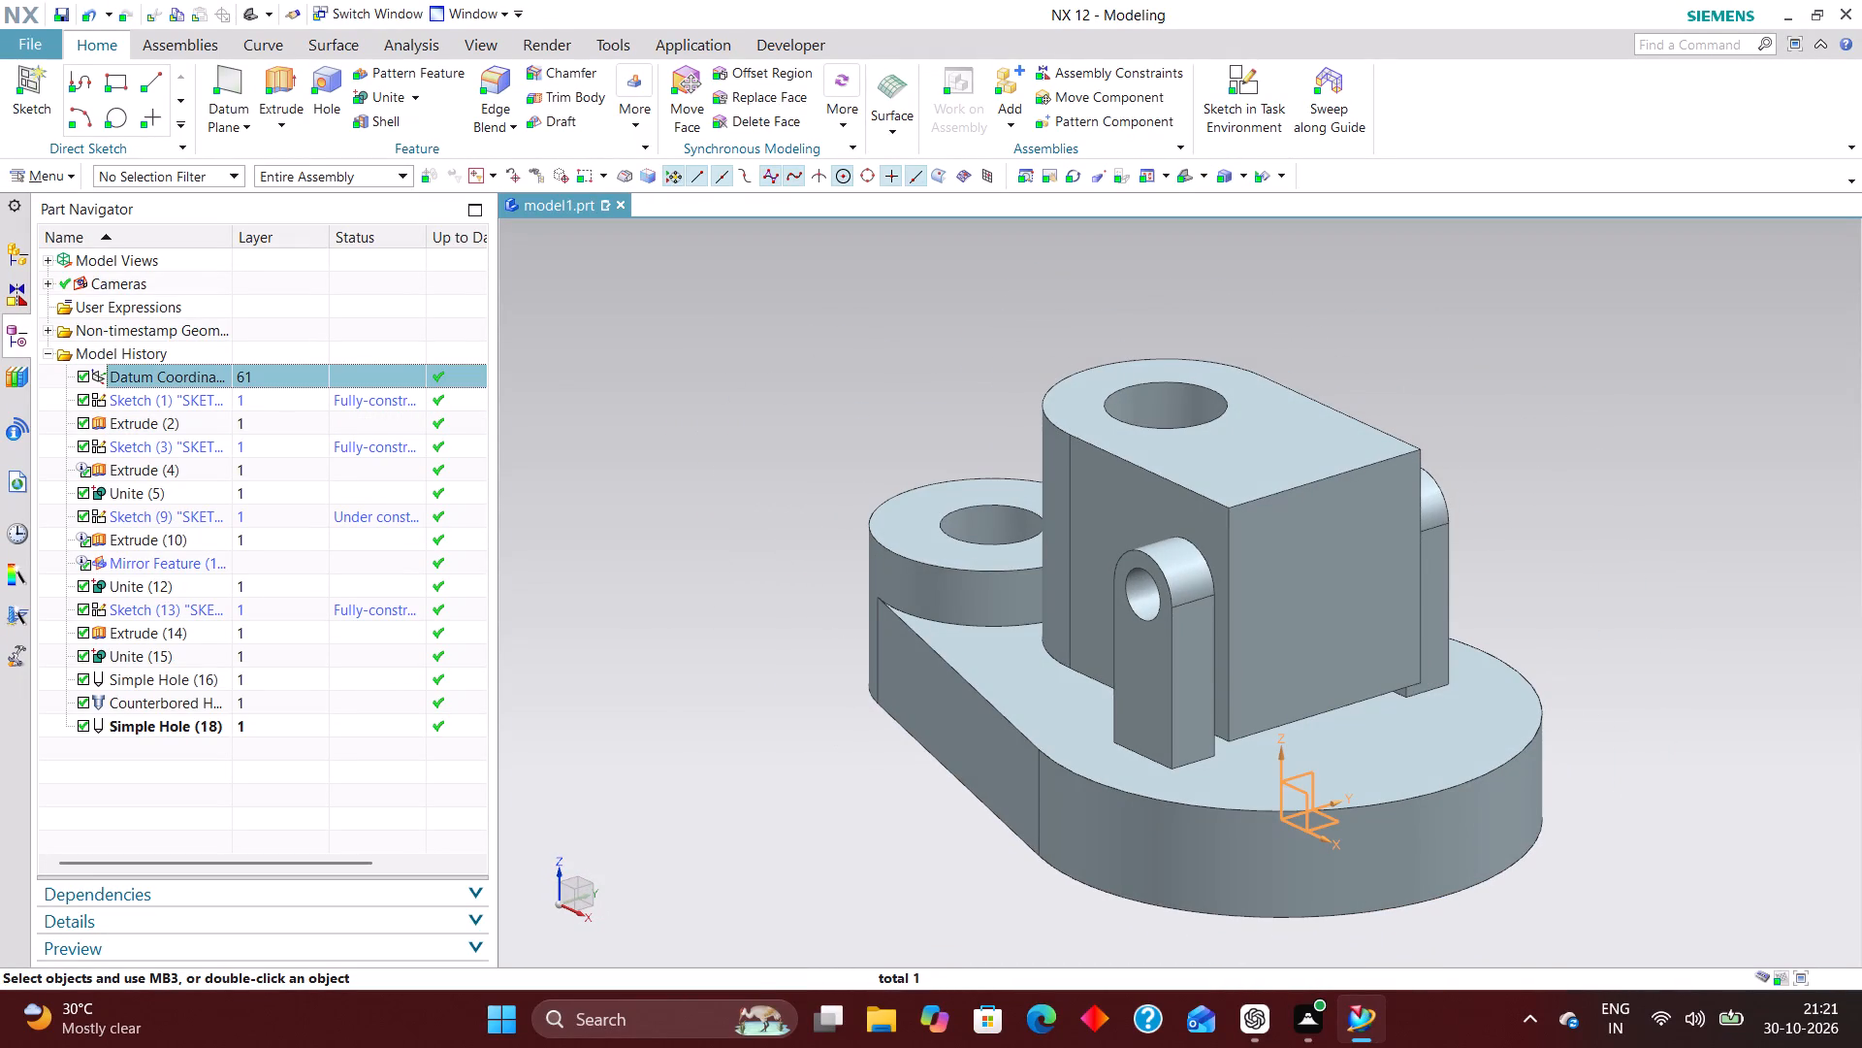
key("ctrl+j")
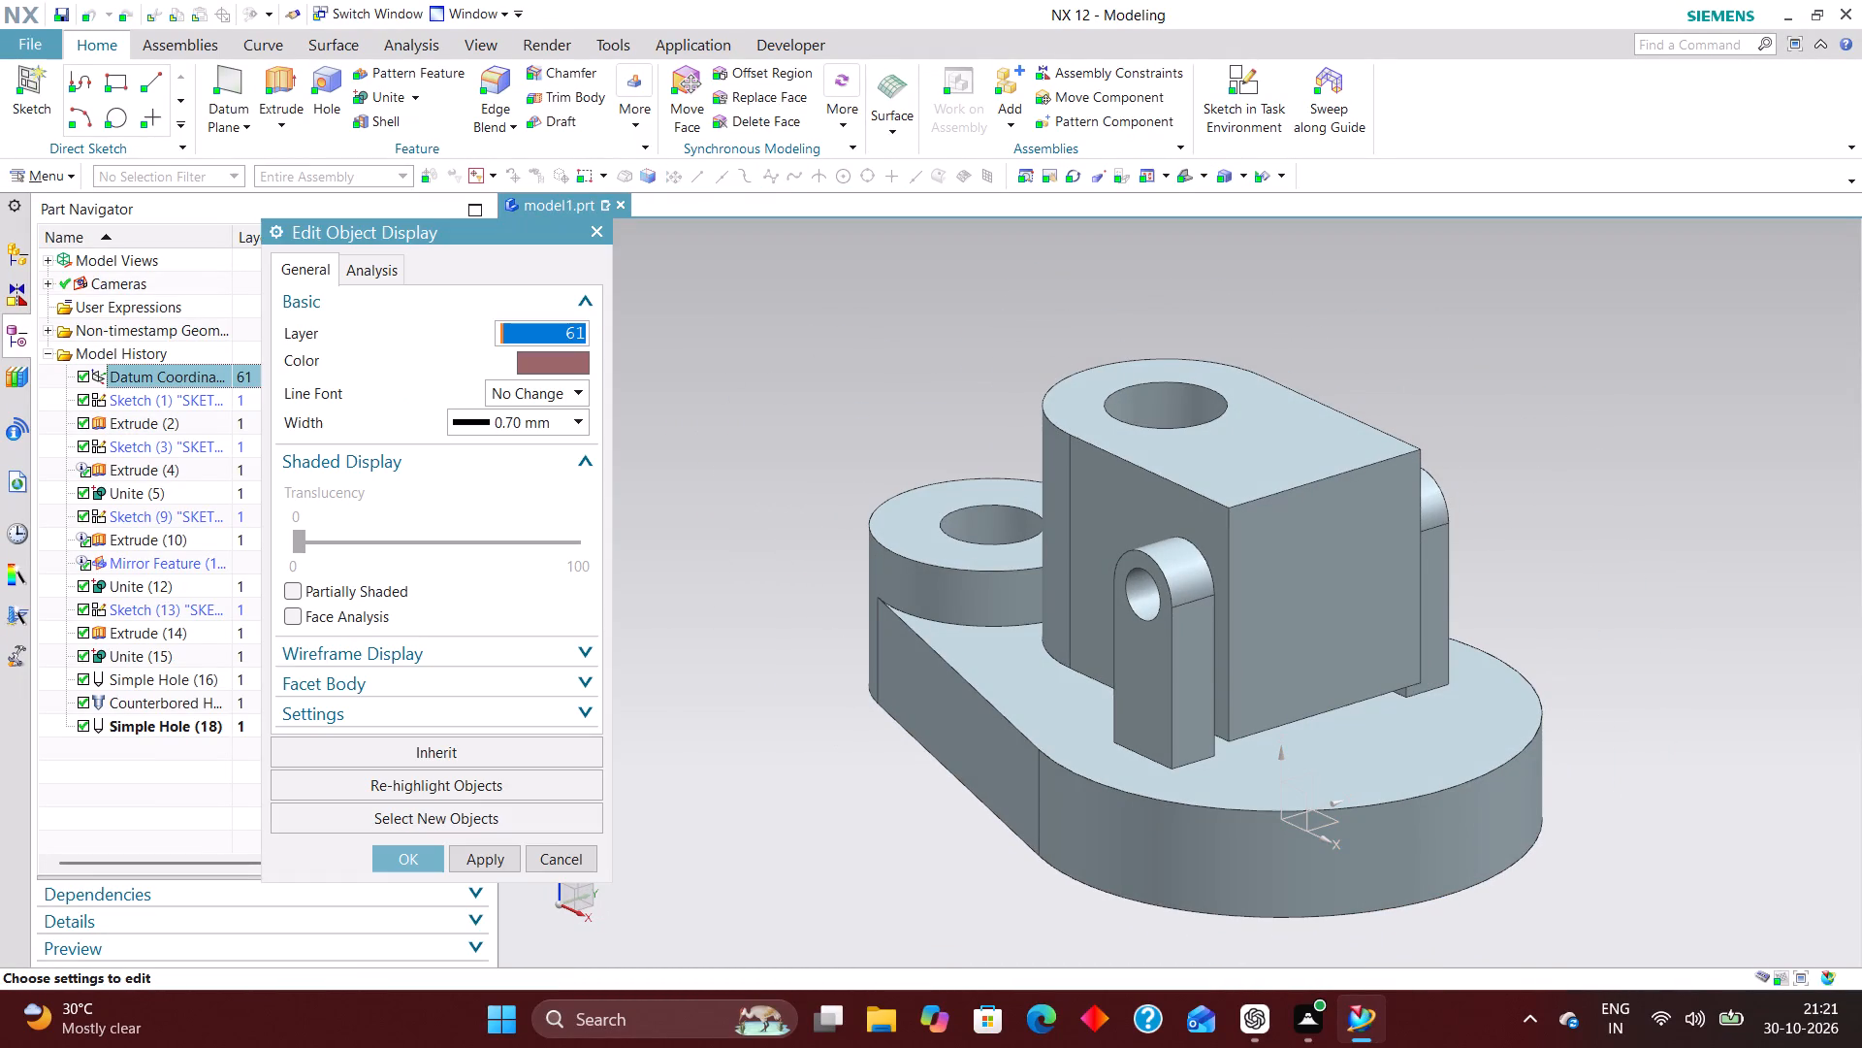
type("220")
key("Return")
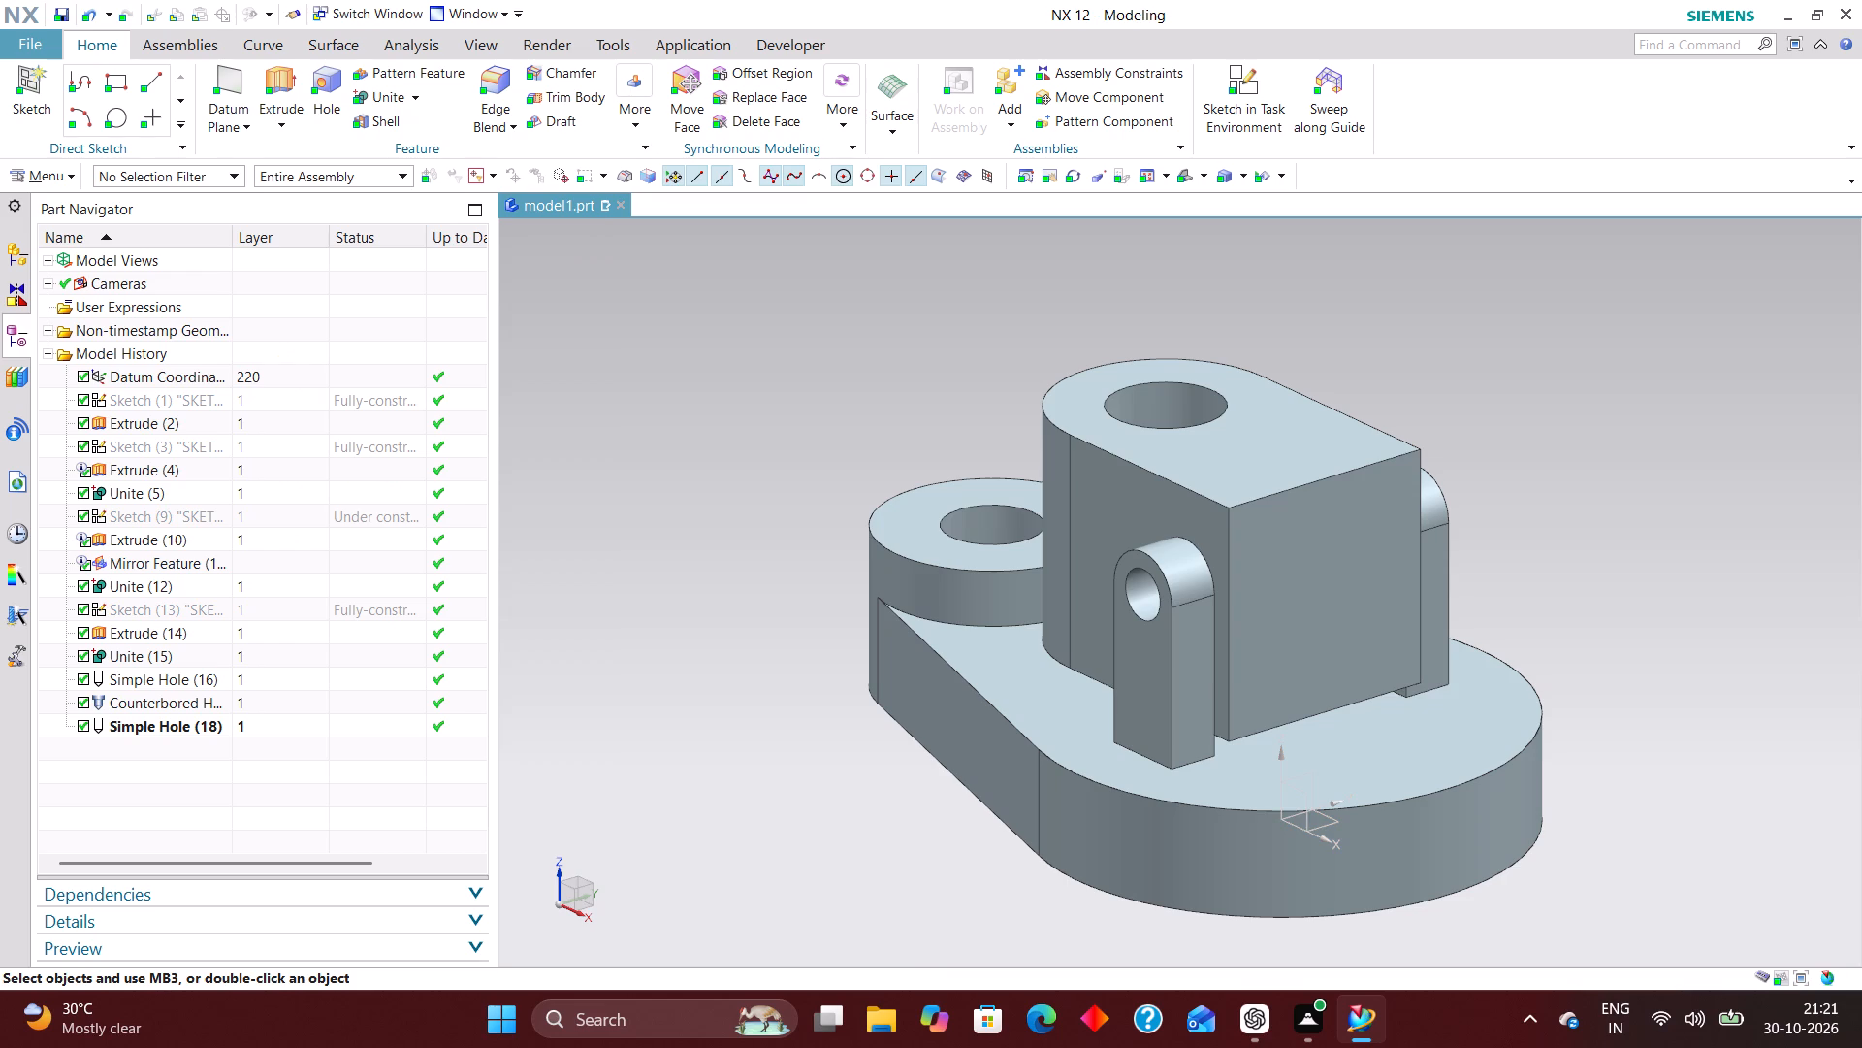
Move the base plate's outline sketch, Sketch (1), to layer 11.
left_click(282, 400)
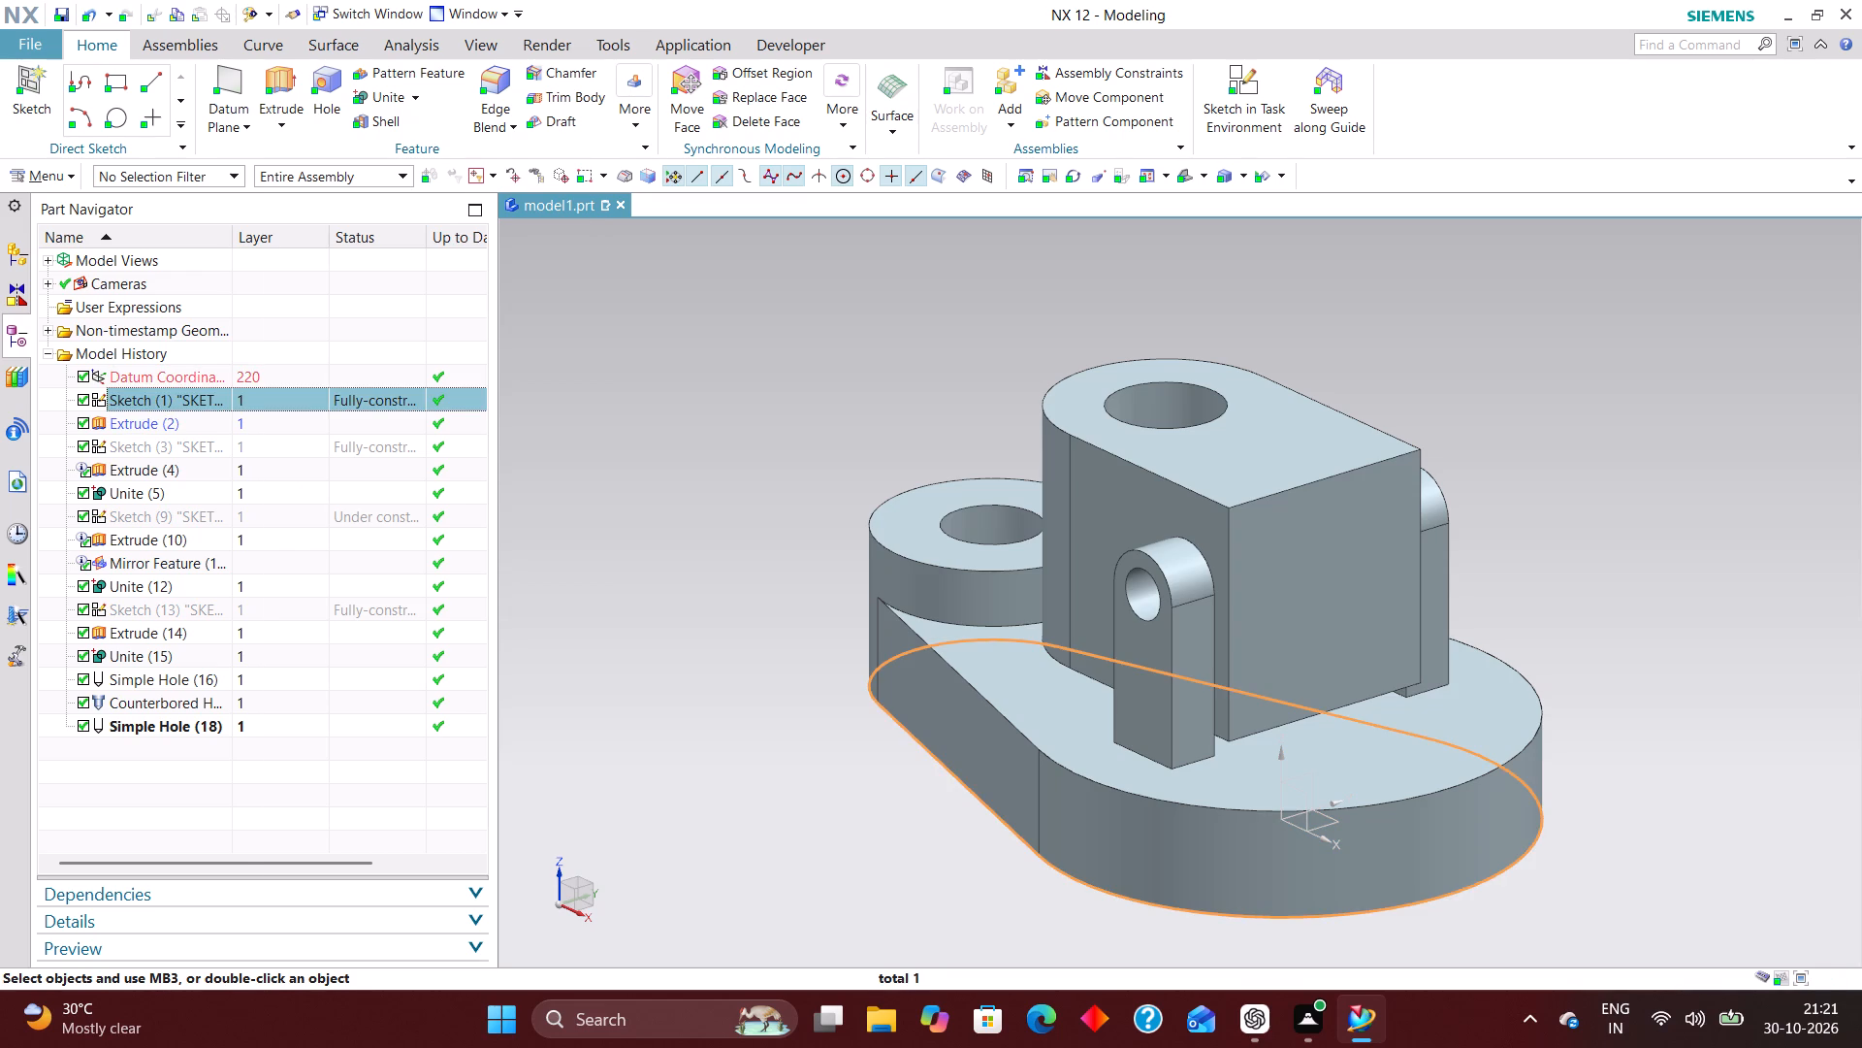
key("ctrl+j")
type("11")
key("Return")
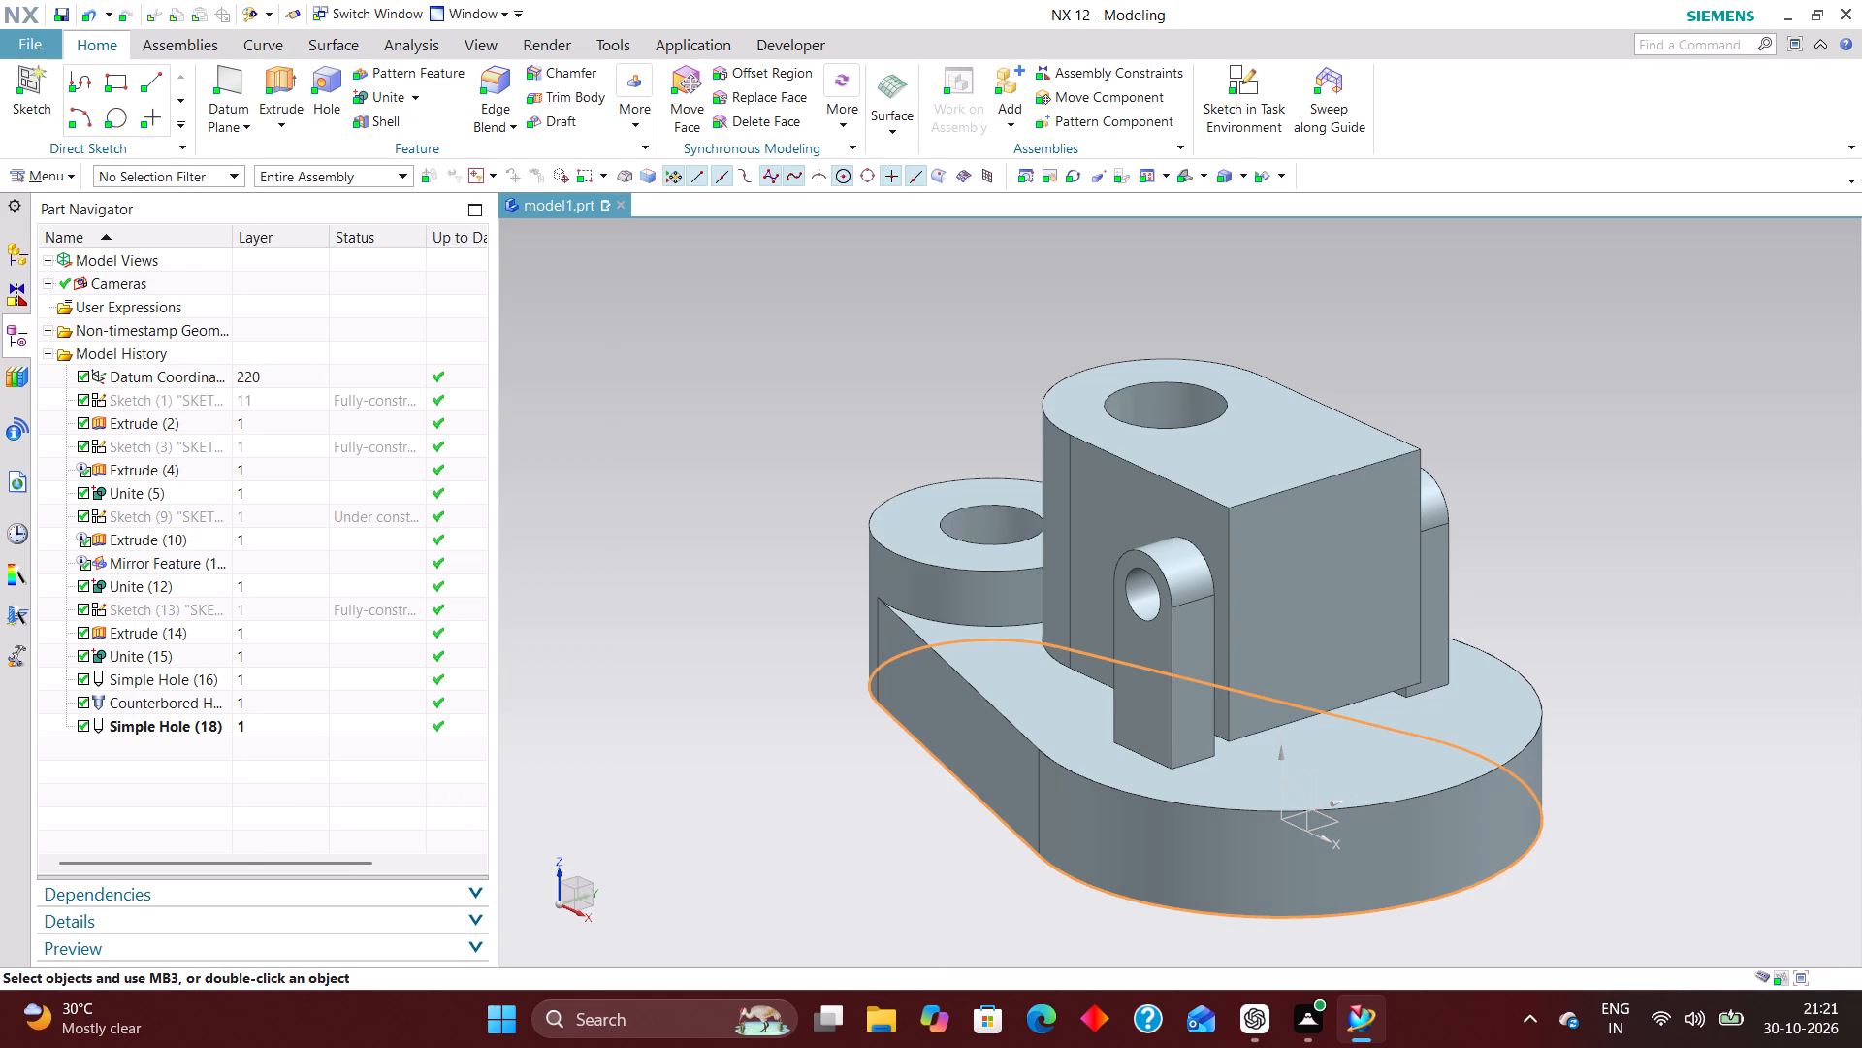
Move the solid body, selected through Extrude (2), to layer 2.
left_click(275, 422)
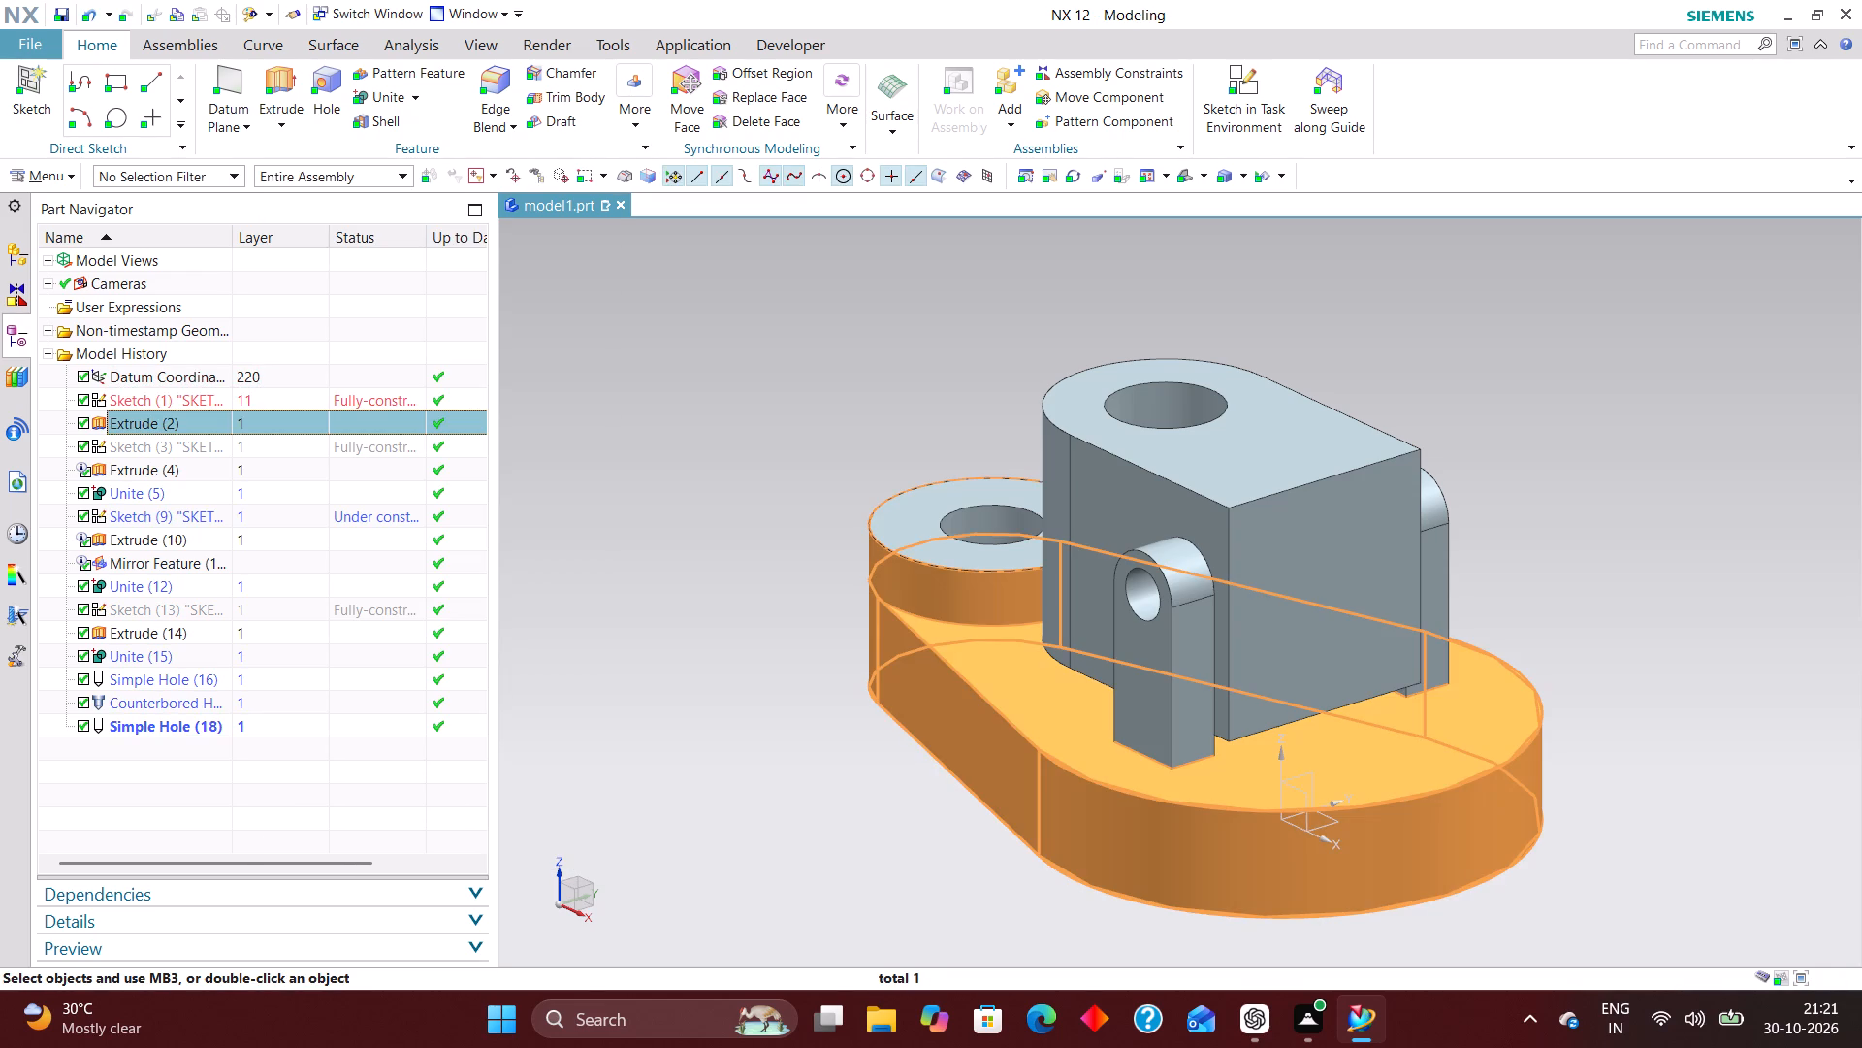
key("ctrl+j")
key("2")
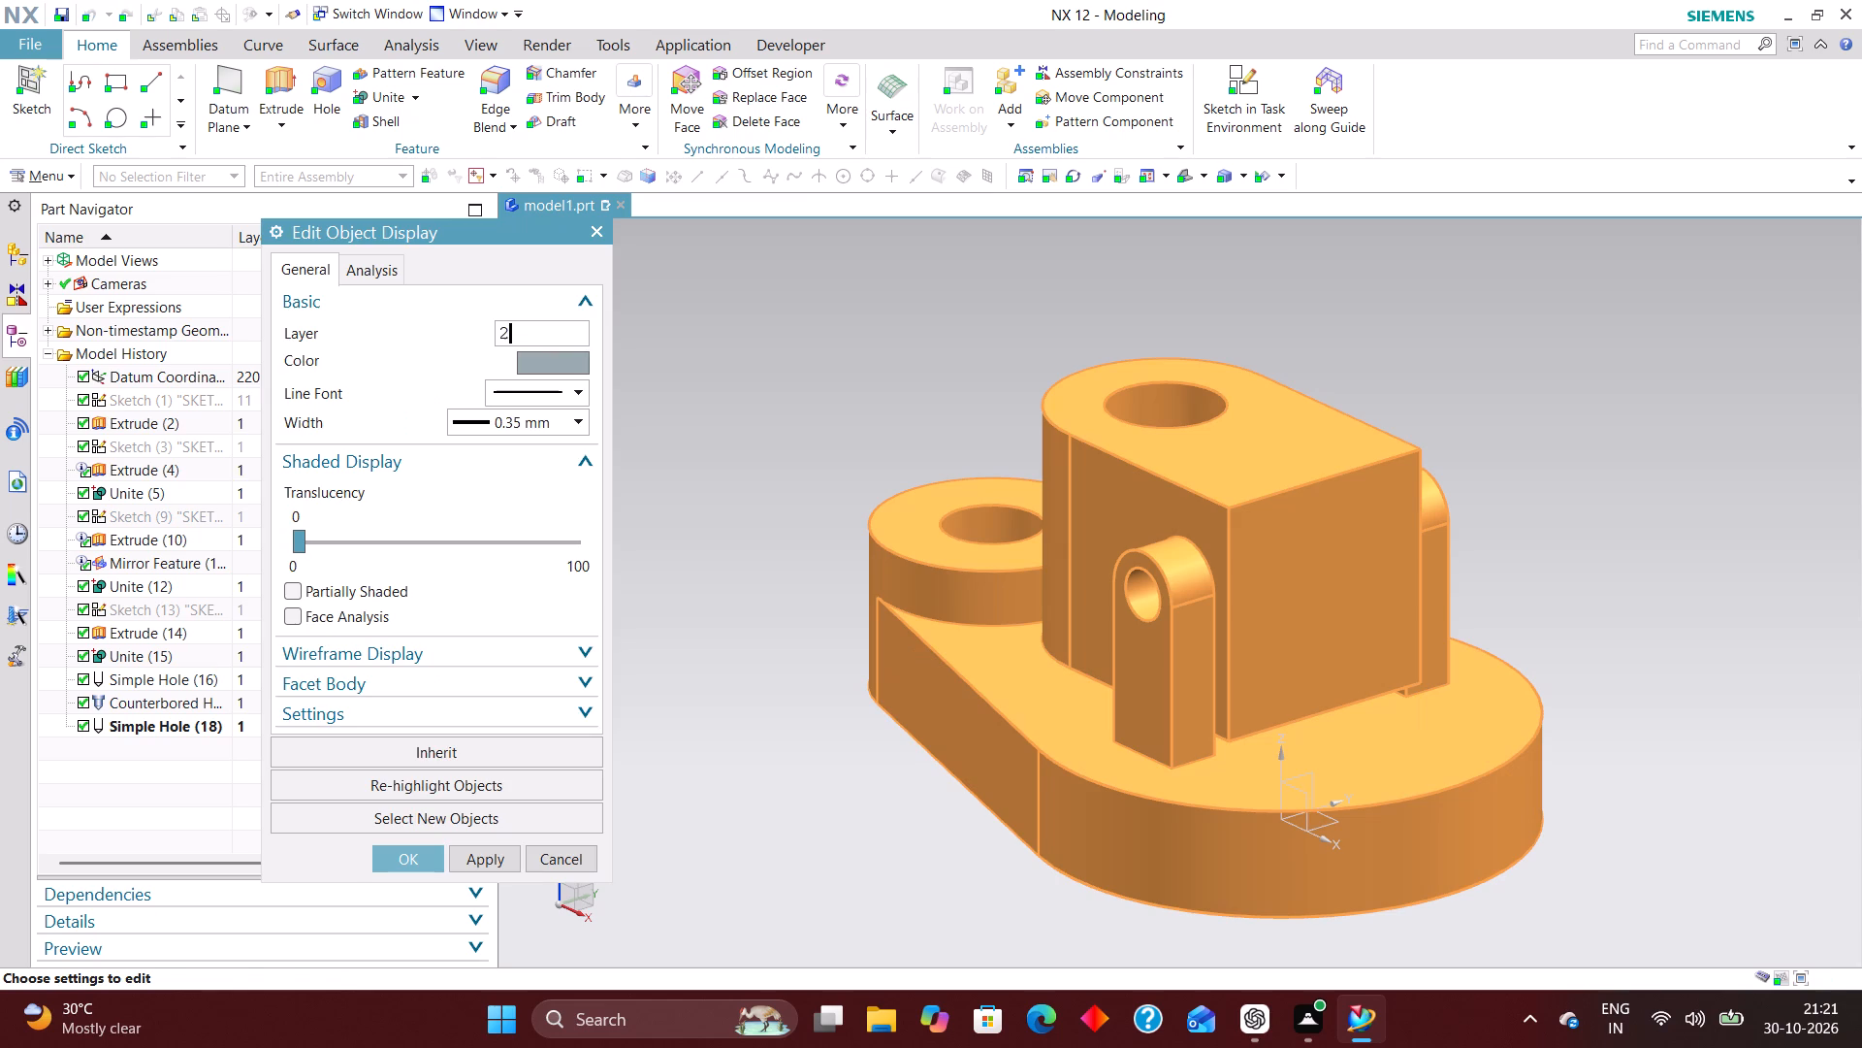
key("Return")
Move the round boss's circle sketch, Sketch (3), to layer 12.
left_click(278, 435)
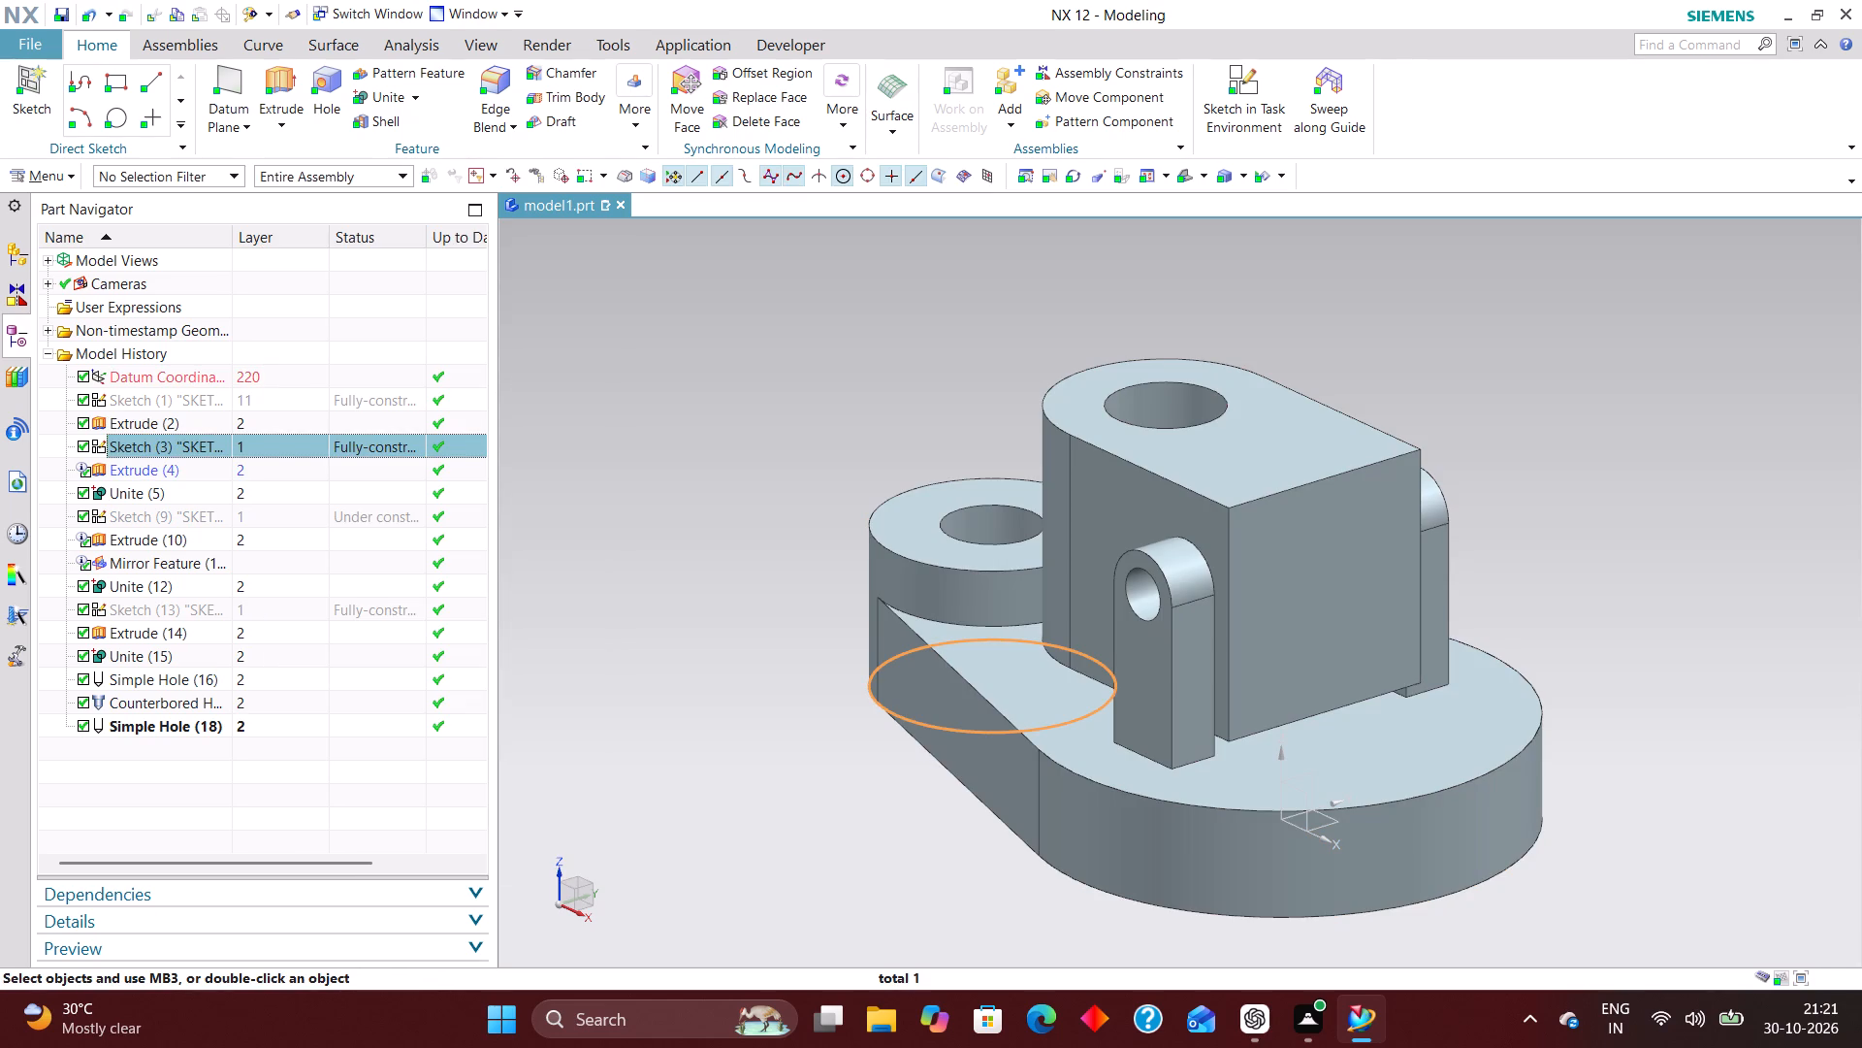
key("ctrl+j")
type("12")
key("Return")
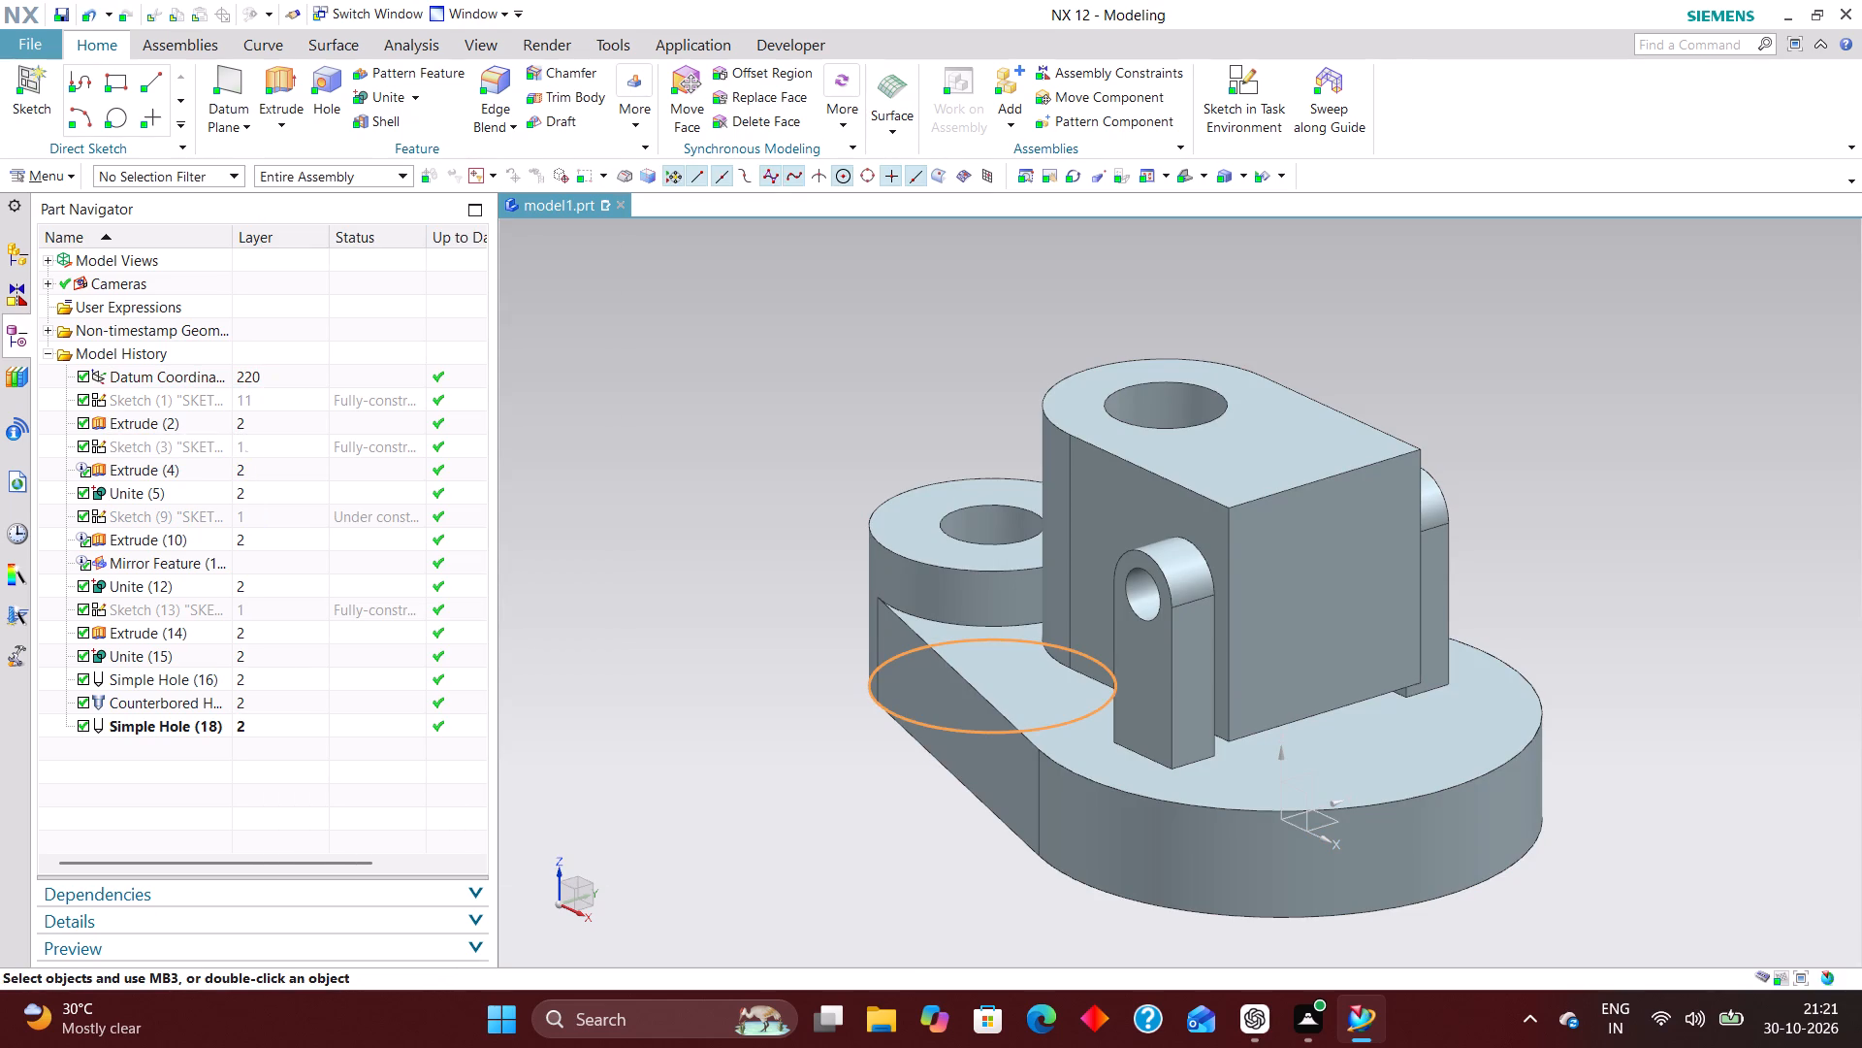
Move the round-topped pad's sketch, Sketch (9), to layer 13.
left_click(280, 518)
key("ctrl+j")
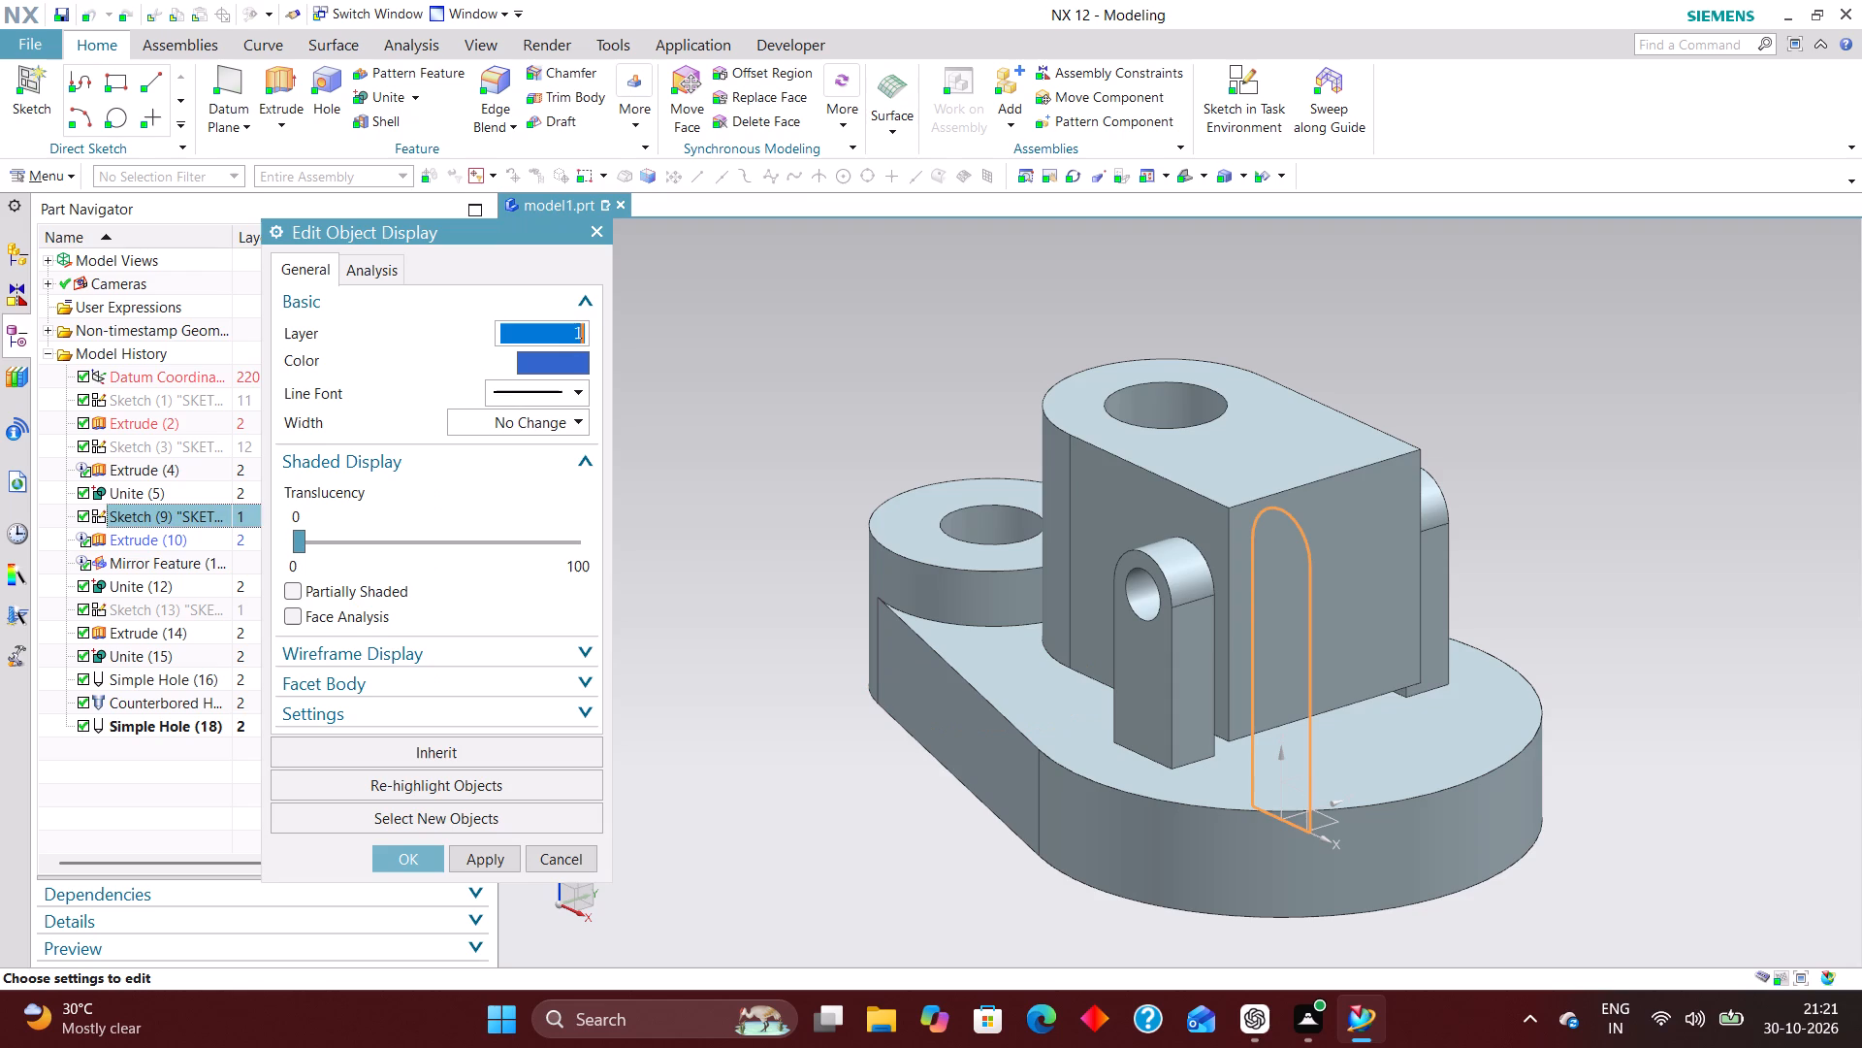
type("13")
key("Return")
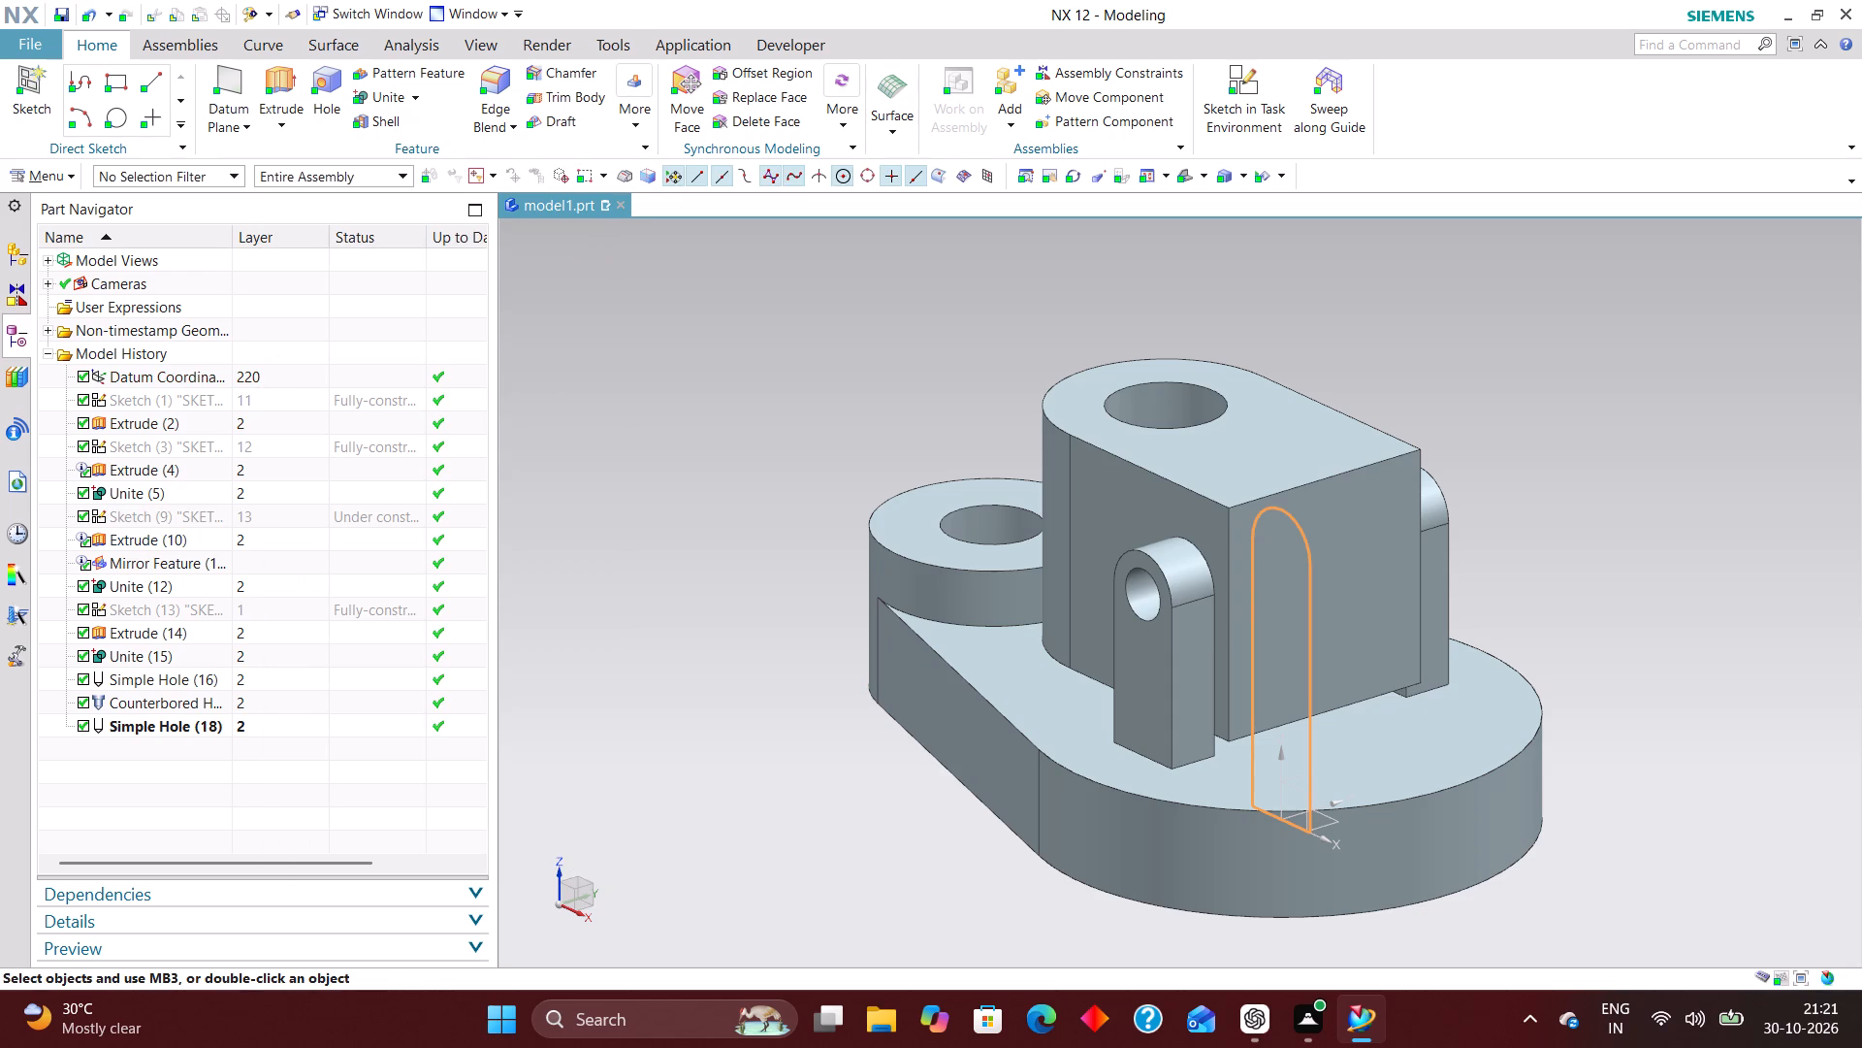
Move the raised U-shaped block's sketch, Sketch (13), to layer 14.
left_click(271, 614)
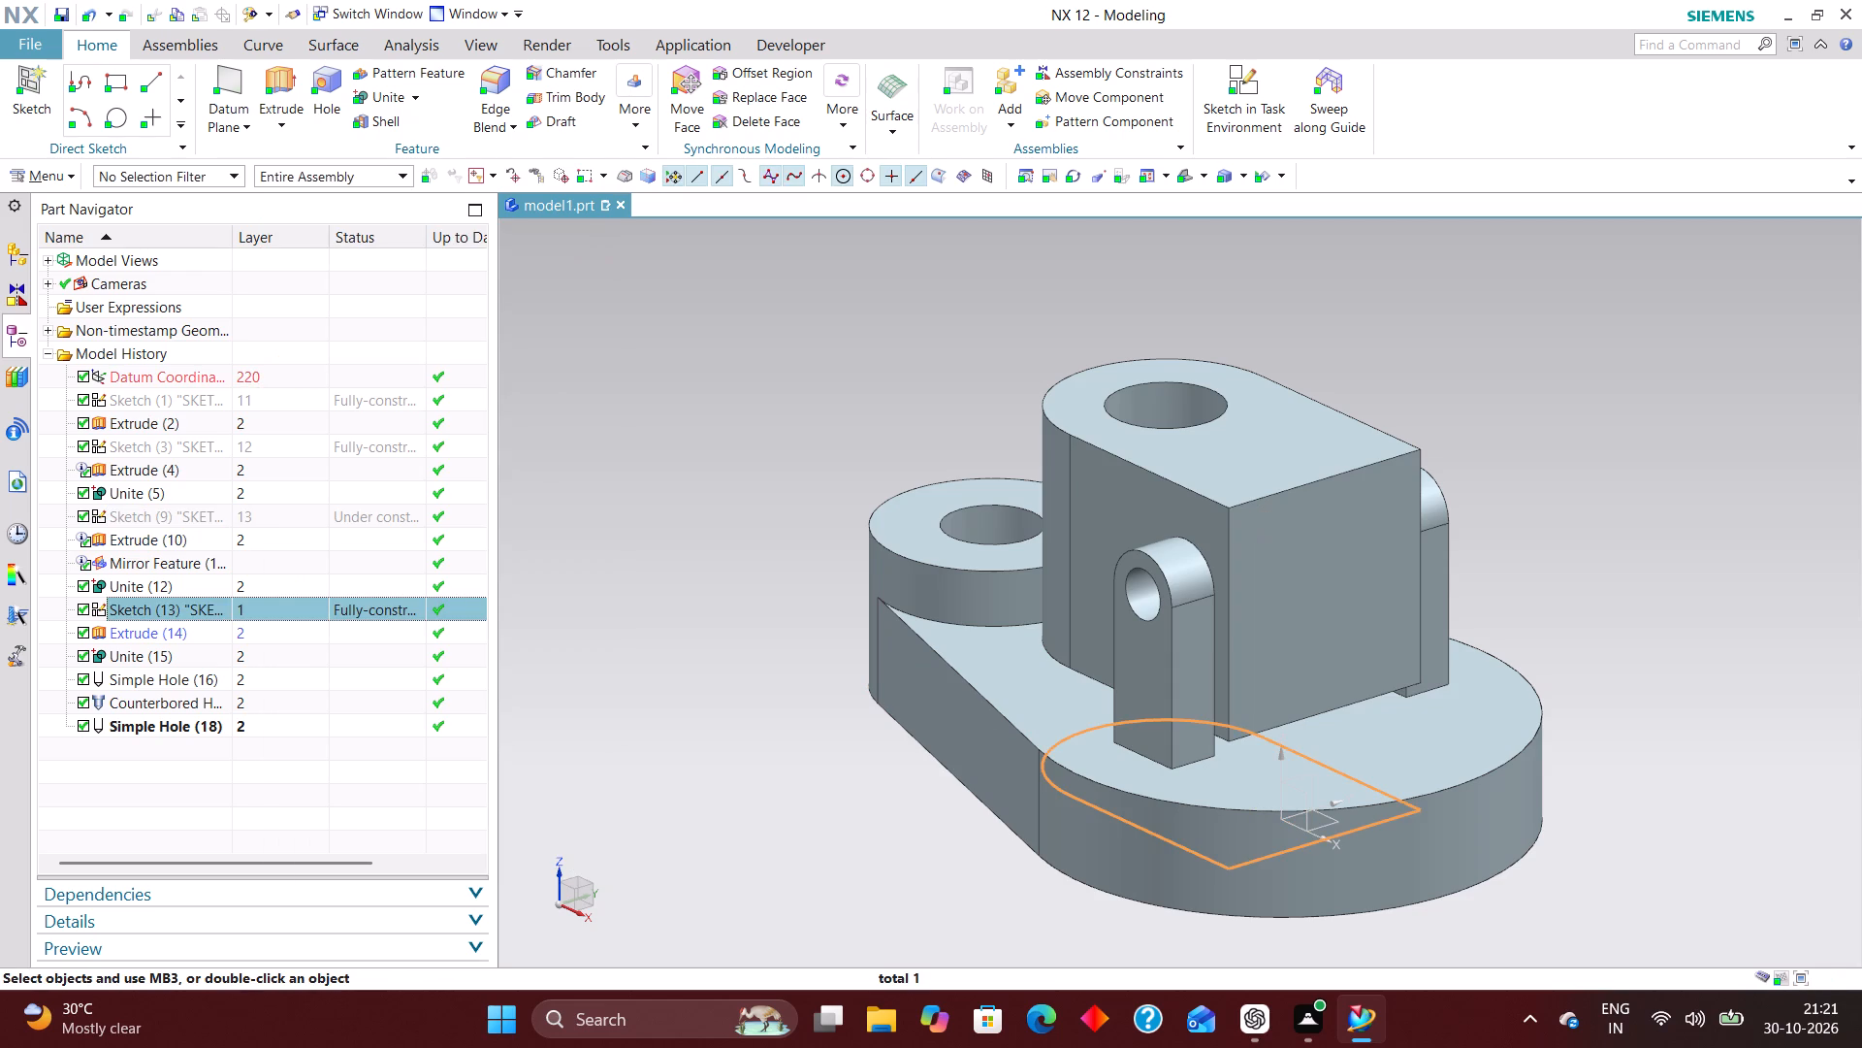
key("ctrl+j")
key("1")
key("4")
key("Return")
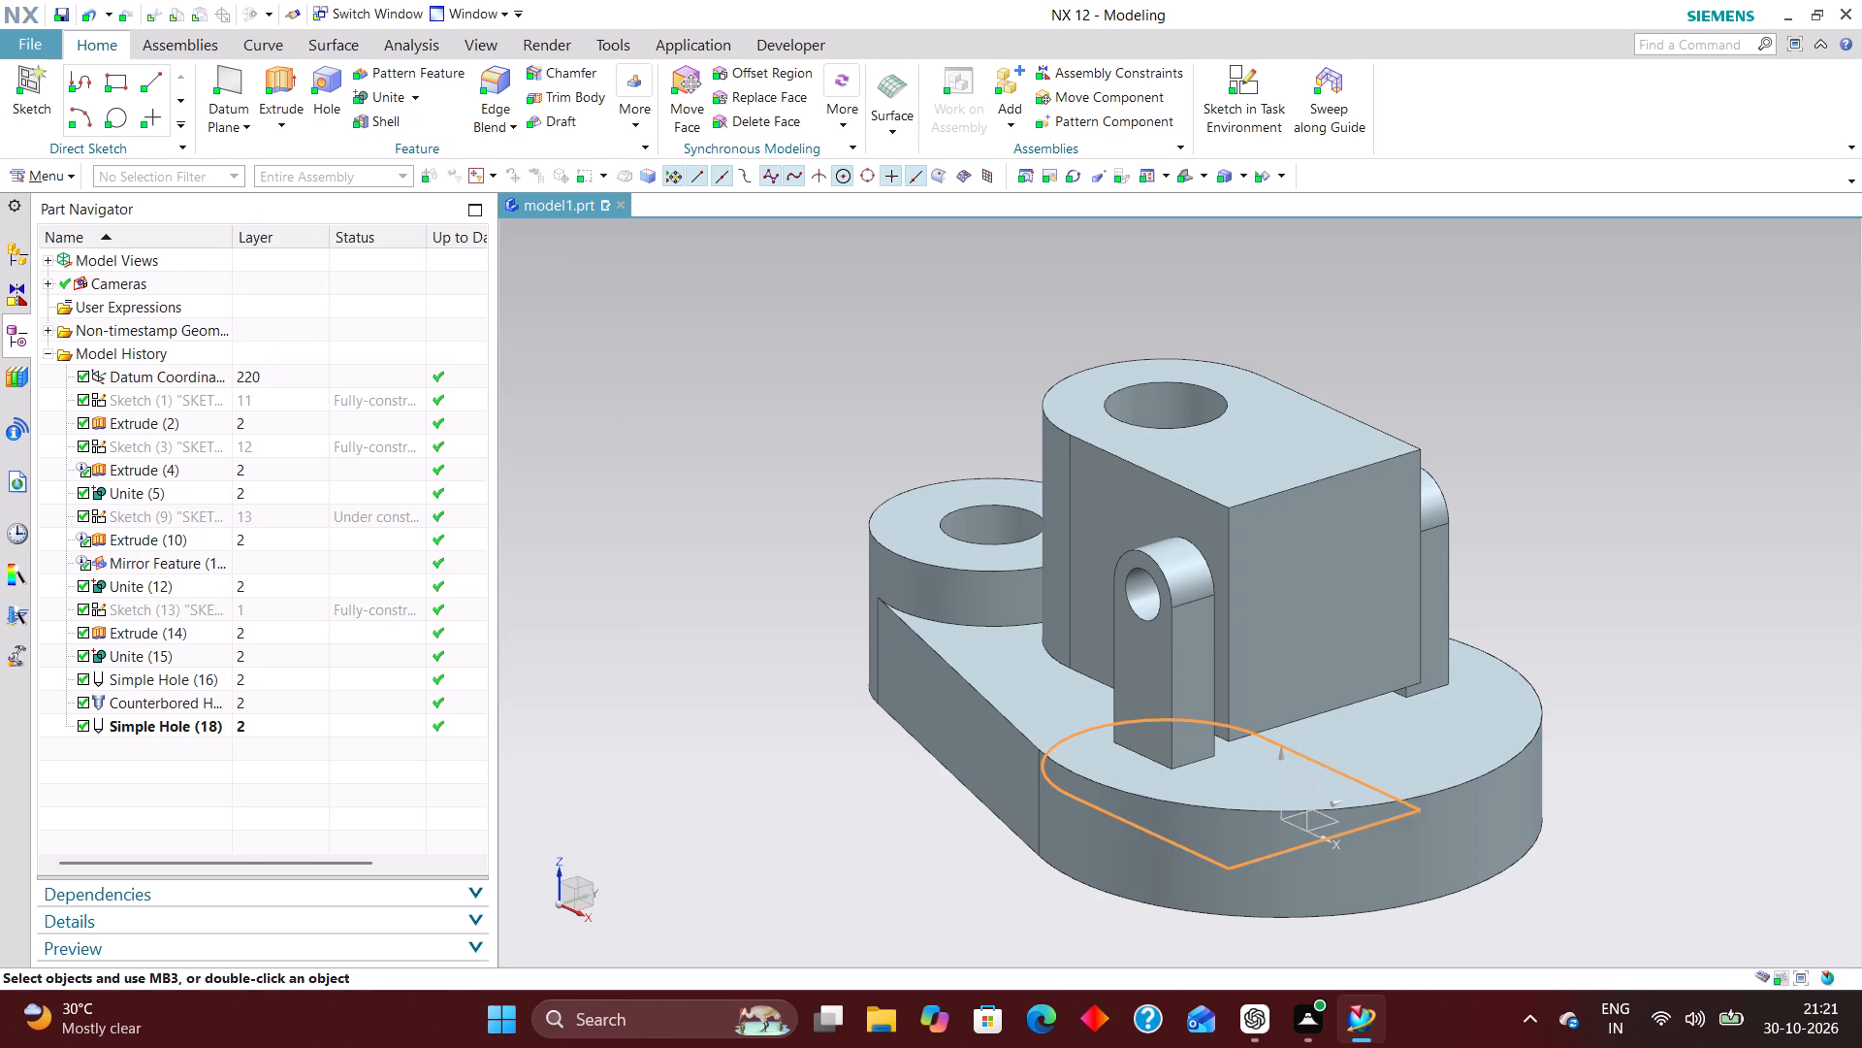
Edit the round-topped pad's sketch, Sketch (9), to constrain its bottom line to the sketch X axis, and finish the sketch.
scroll(989, 537, "down", 2)
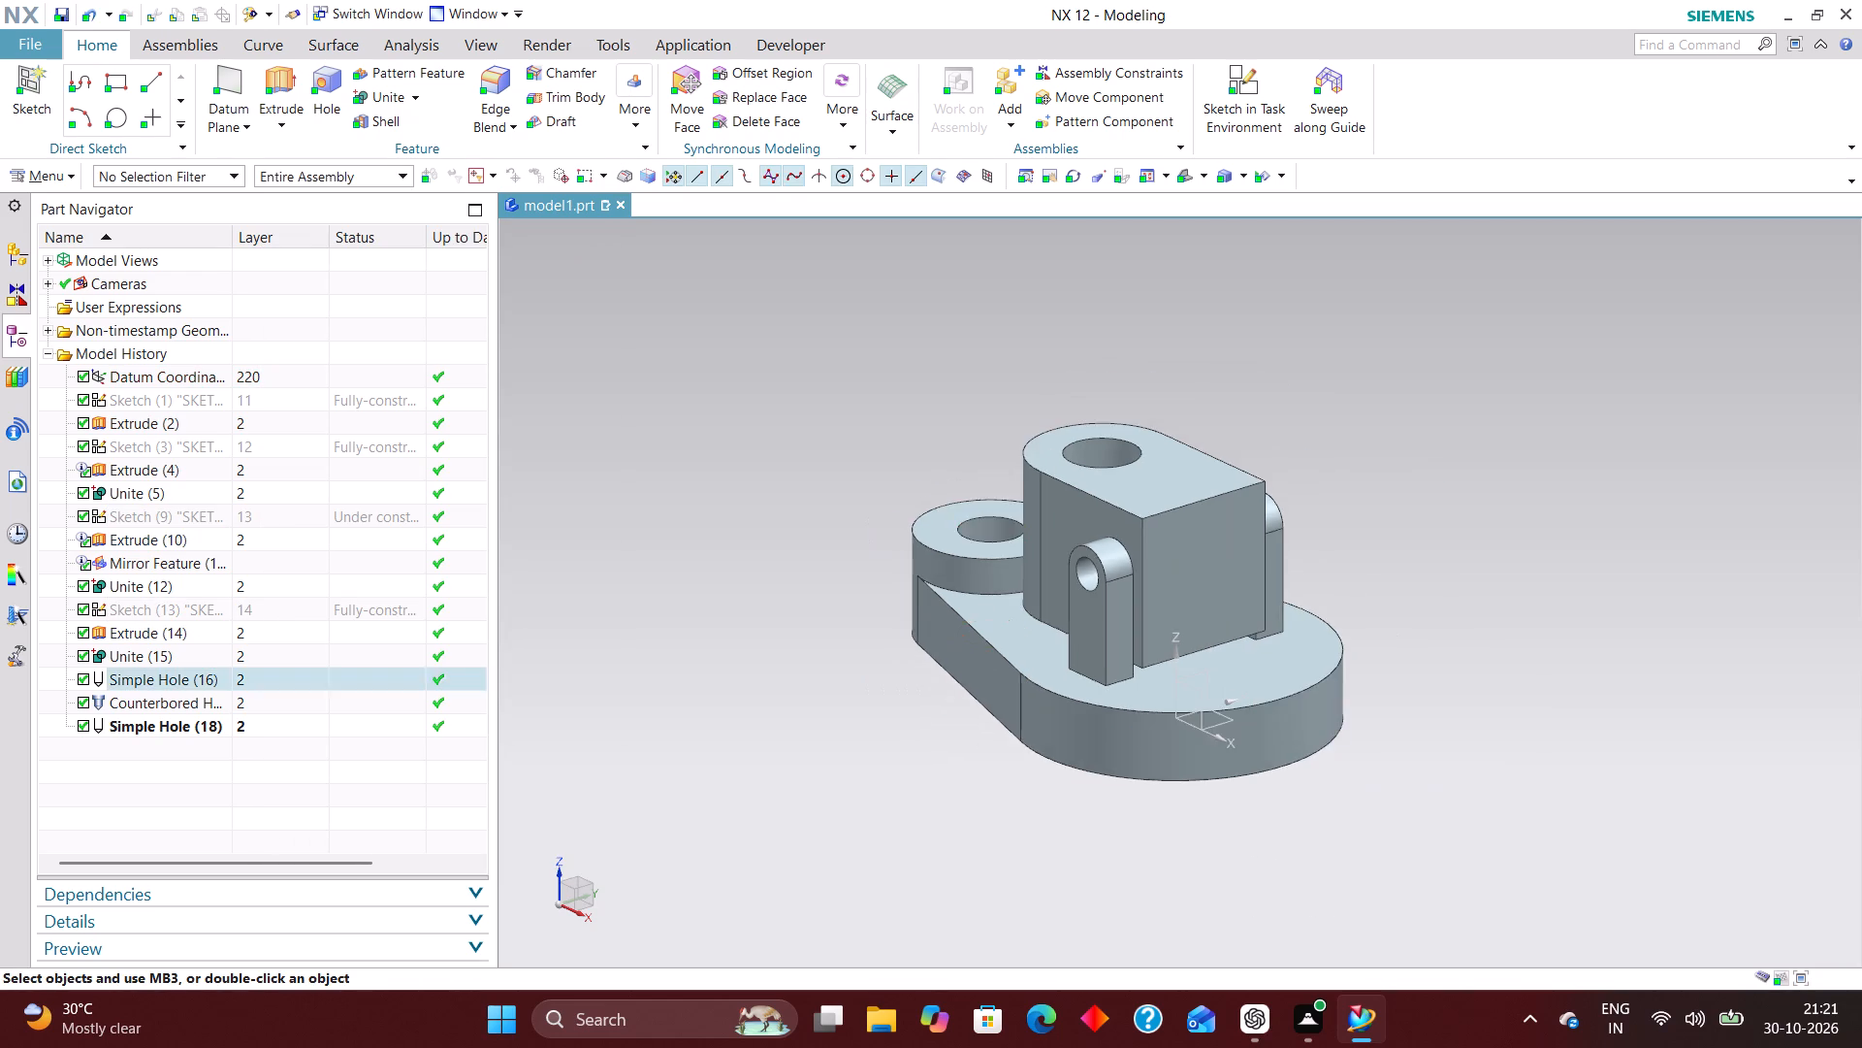
scroll(928, 519, "up", 3)
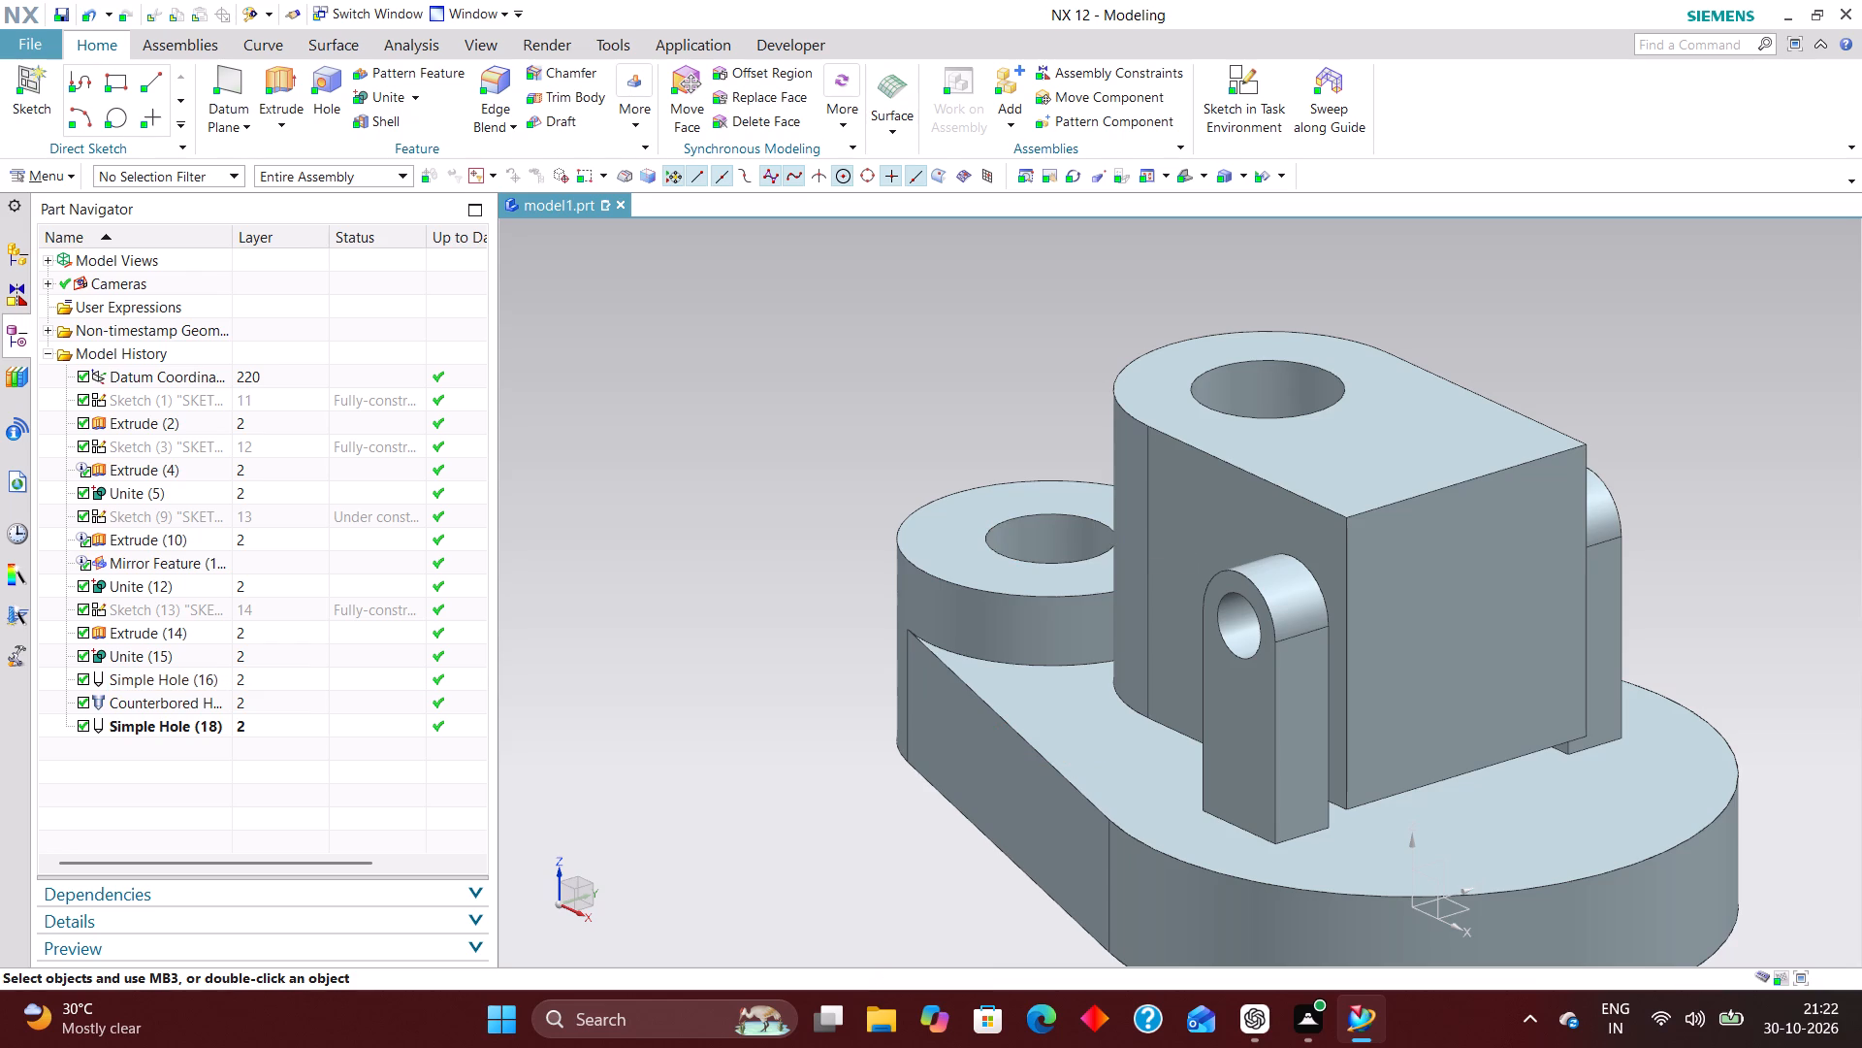
left_click(1183, 180)
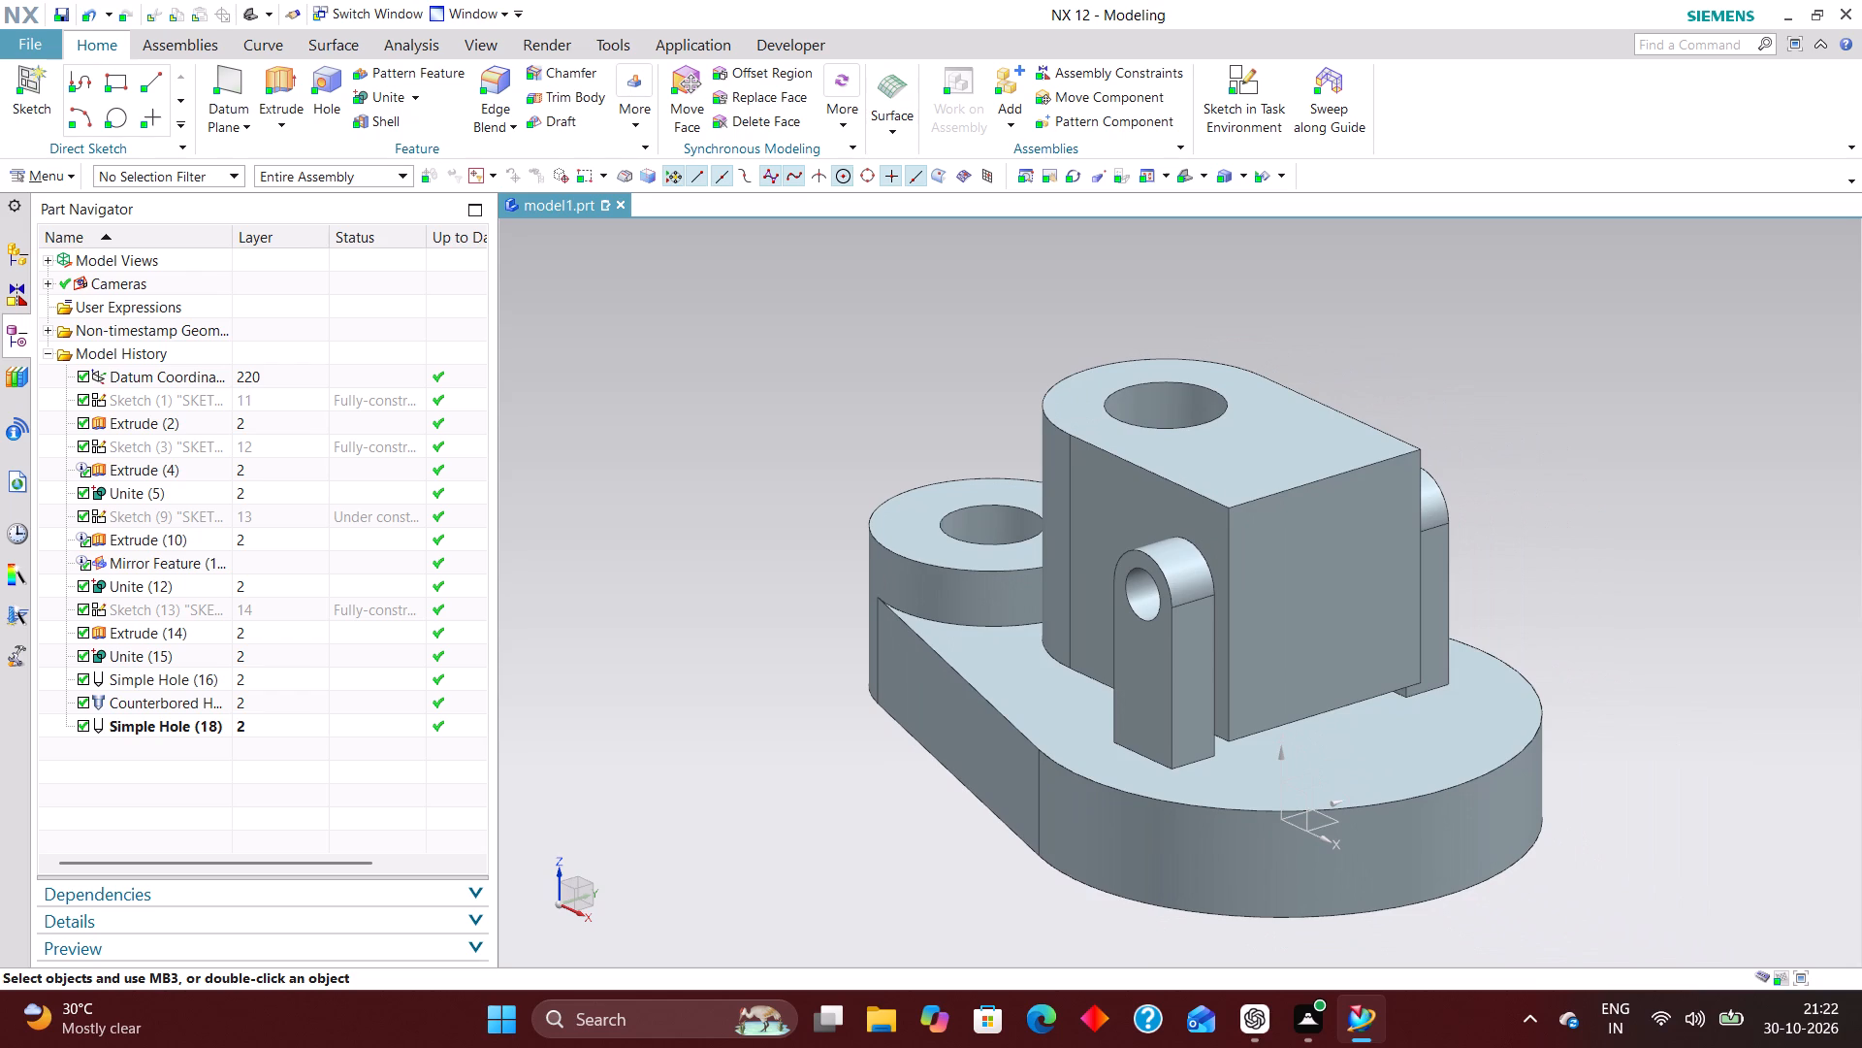
left_click(257, 507)
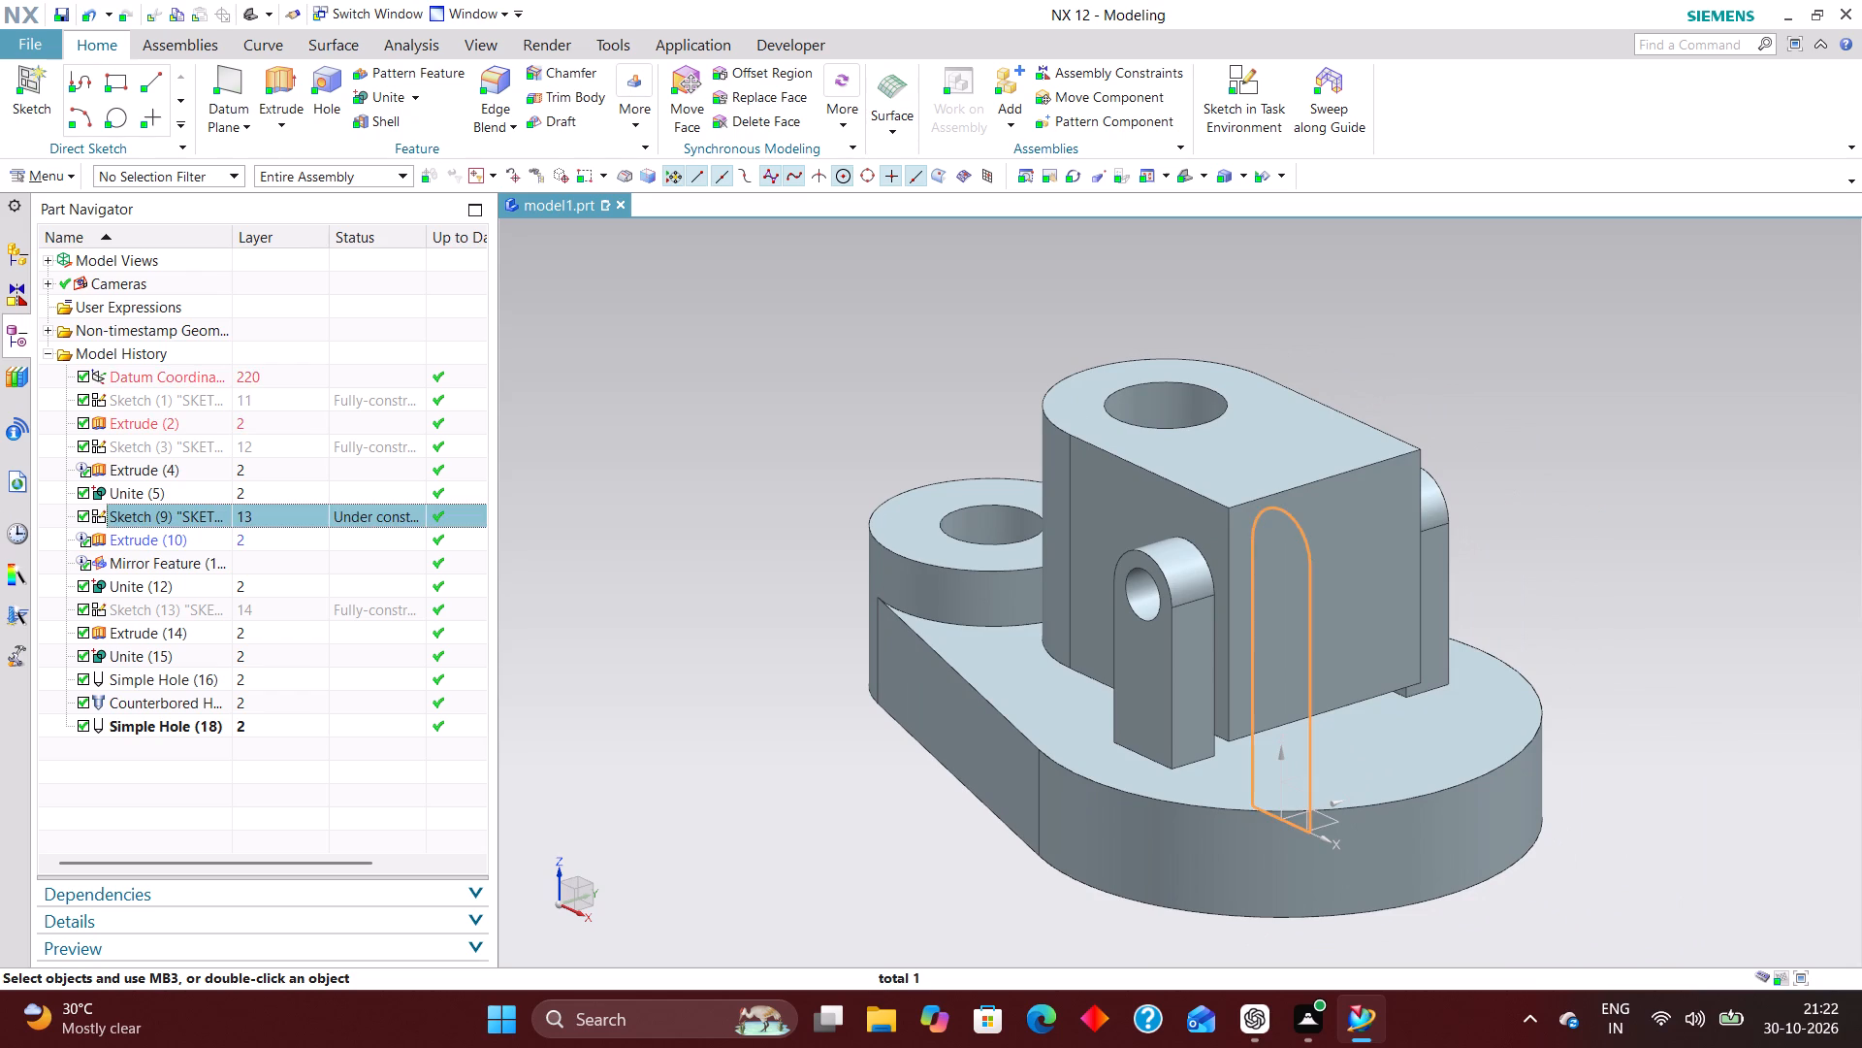
right_click(253, 507)
left_click(344, 115)
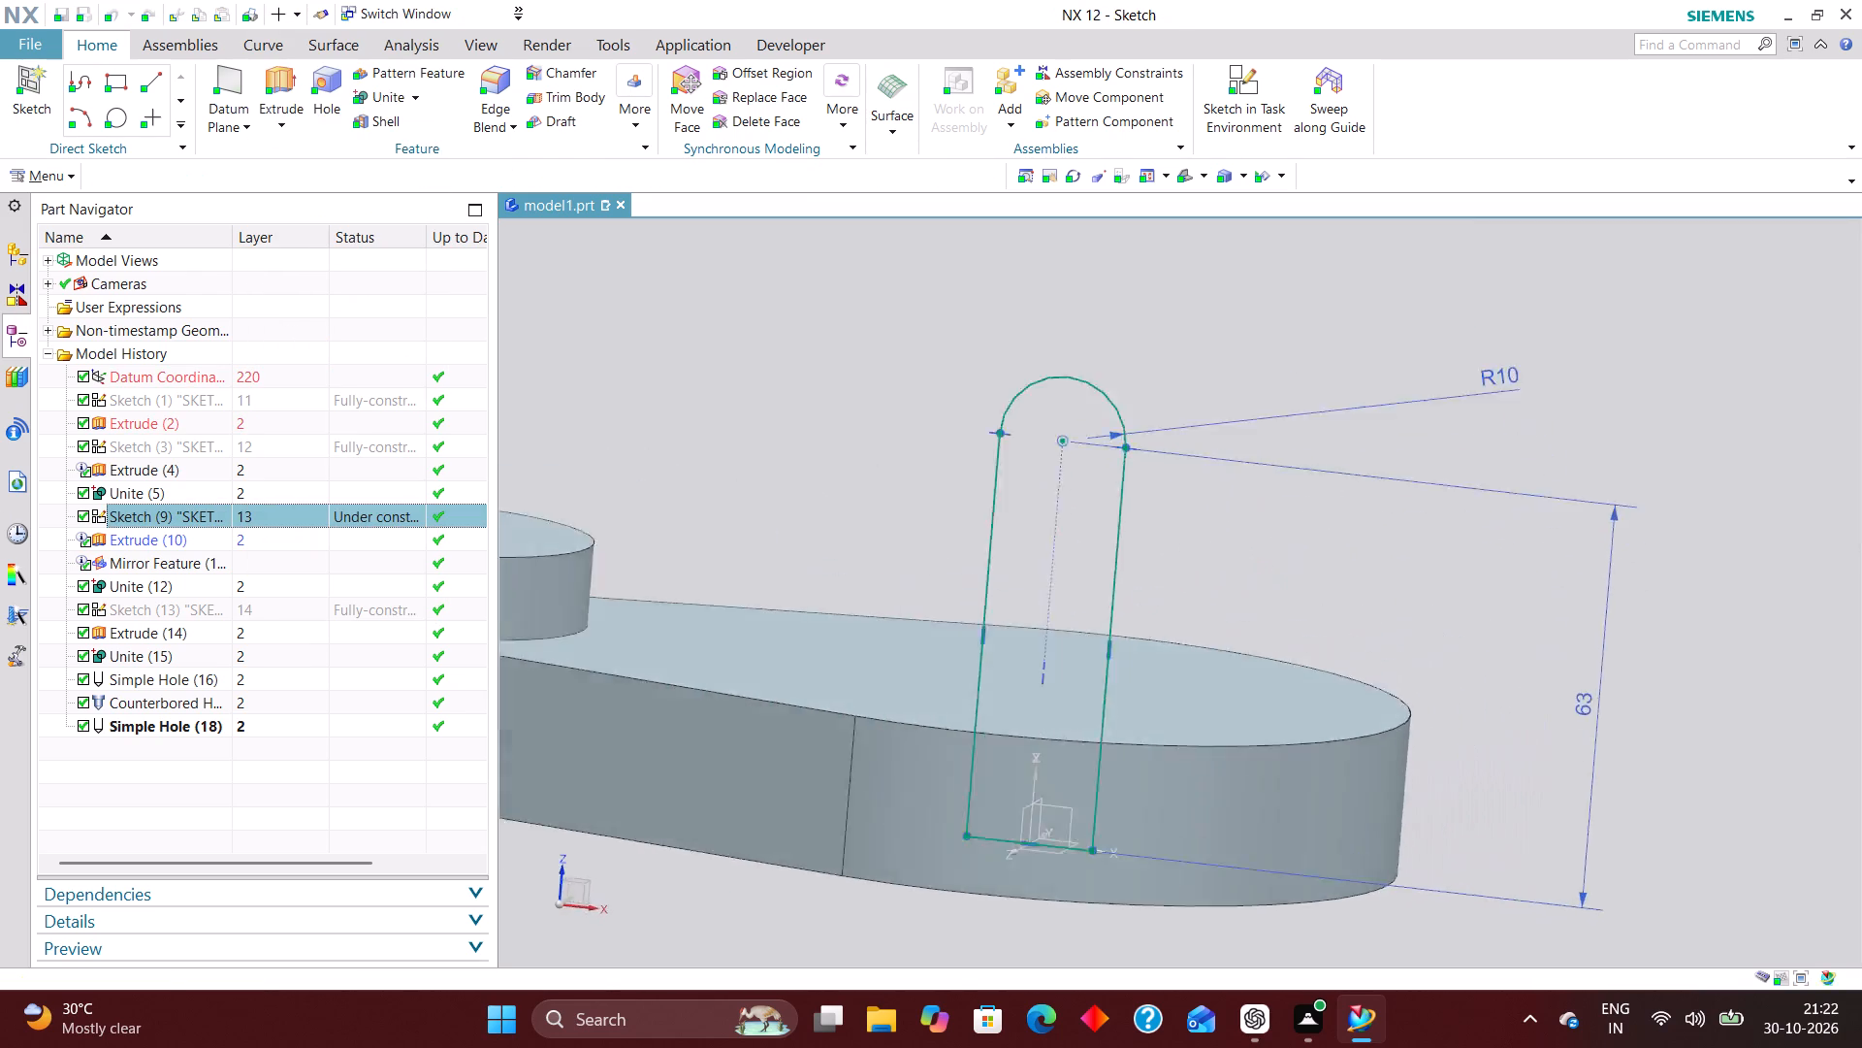
scroll(1300, 473, "down", 2)
left_click(1228, 75)
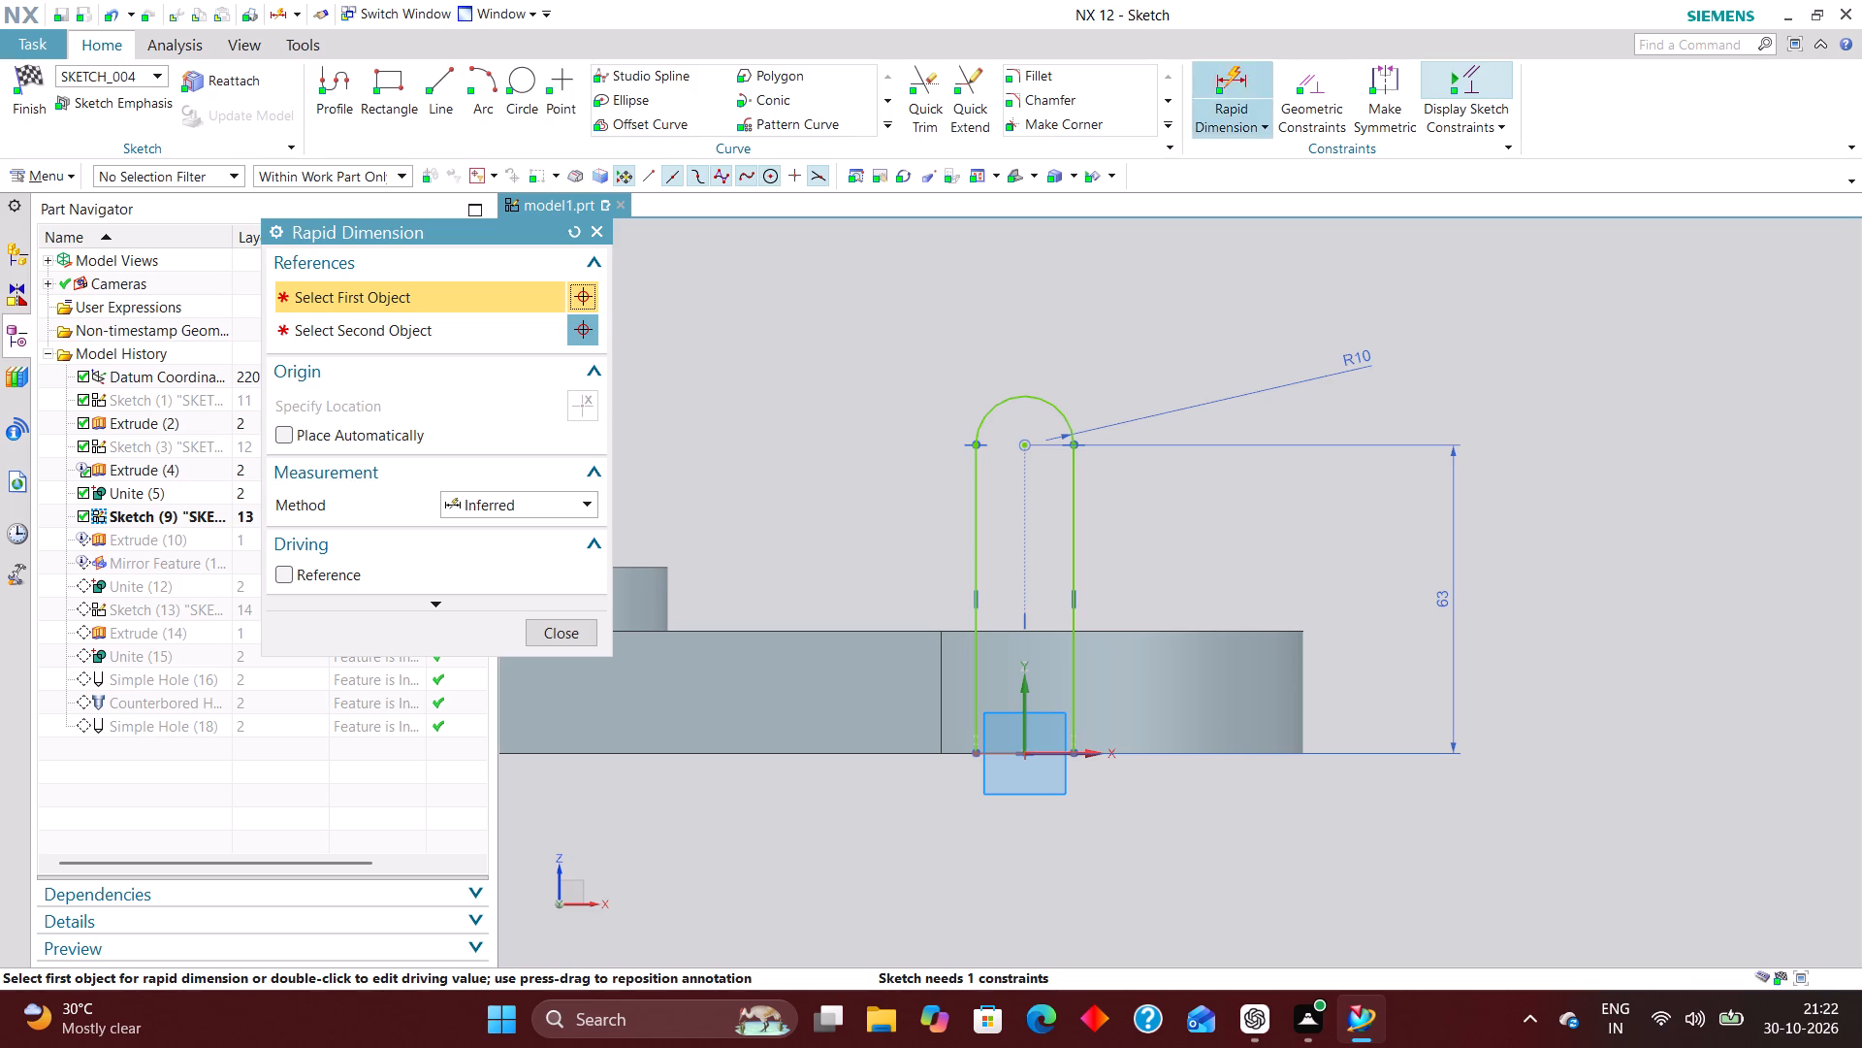
left_click(1295, 74)
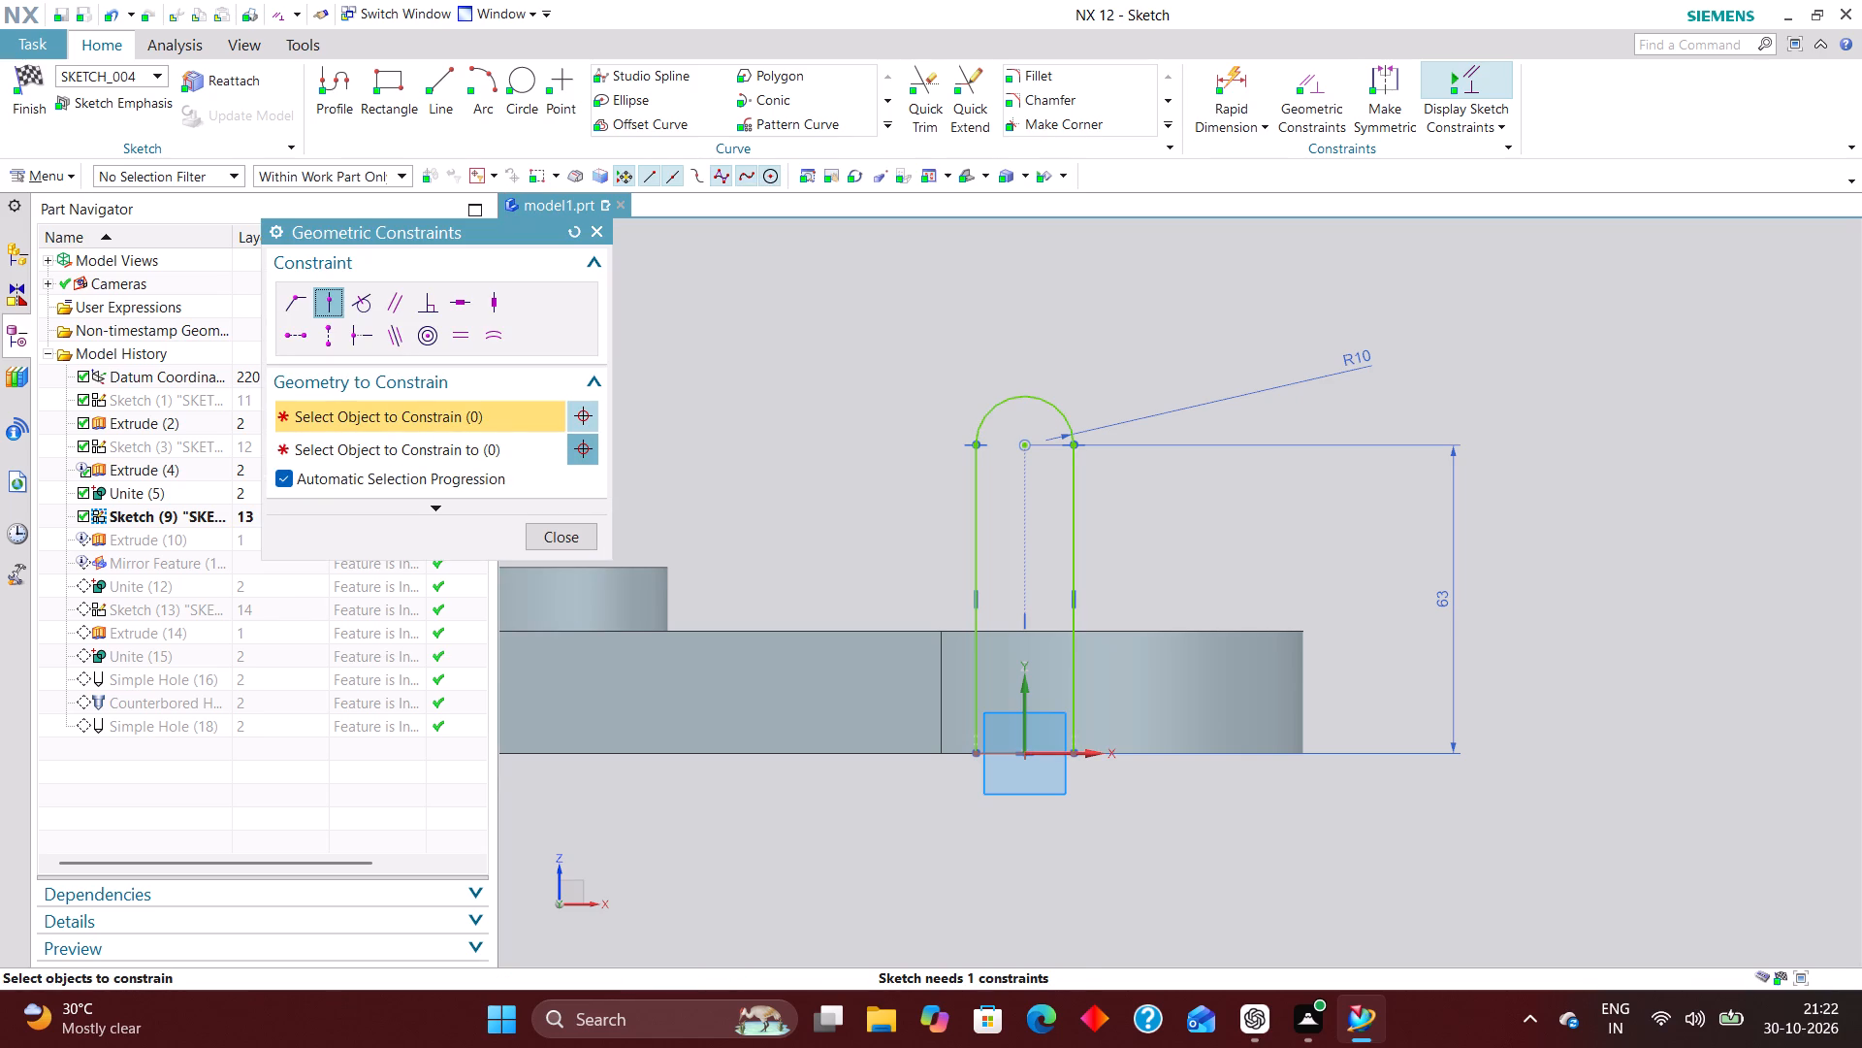
left_click(1024, 757)
left_click(1092, 758)
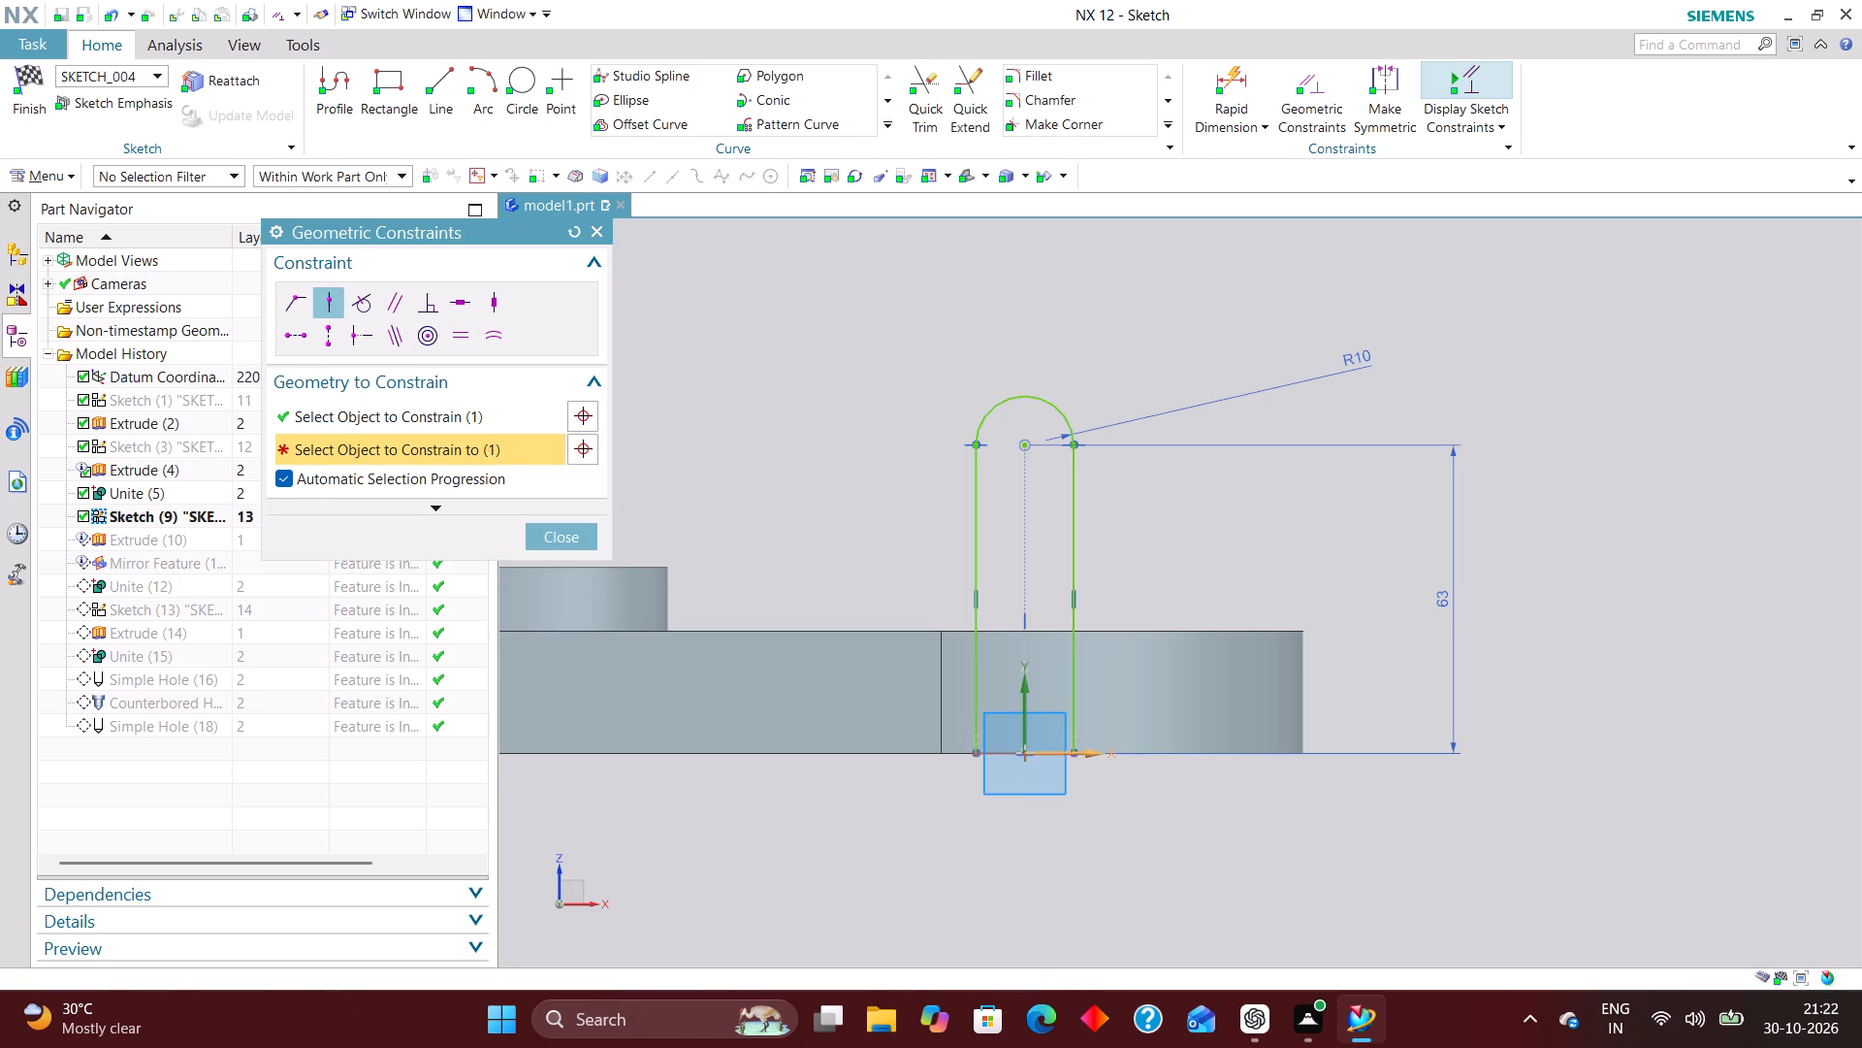
left_click(576, 533)
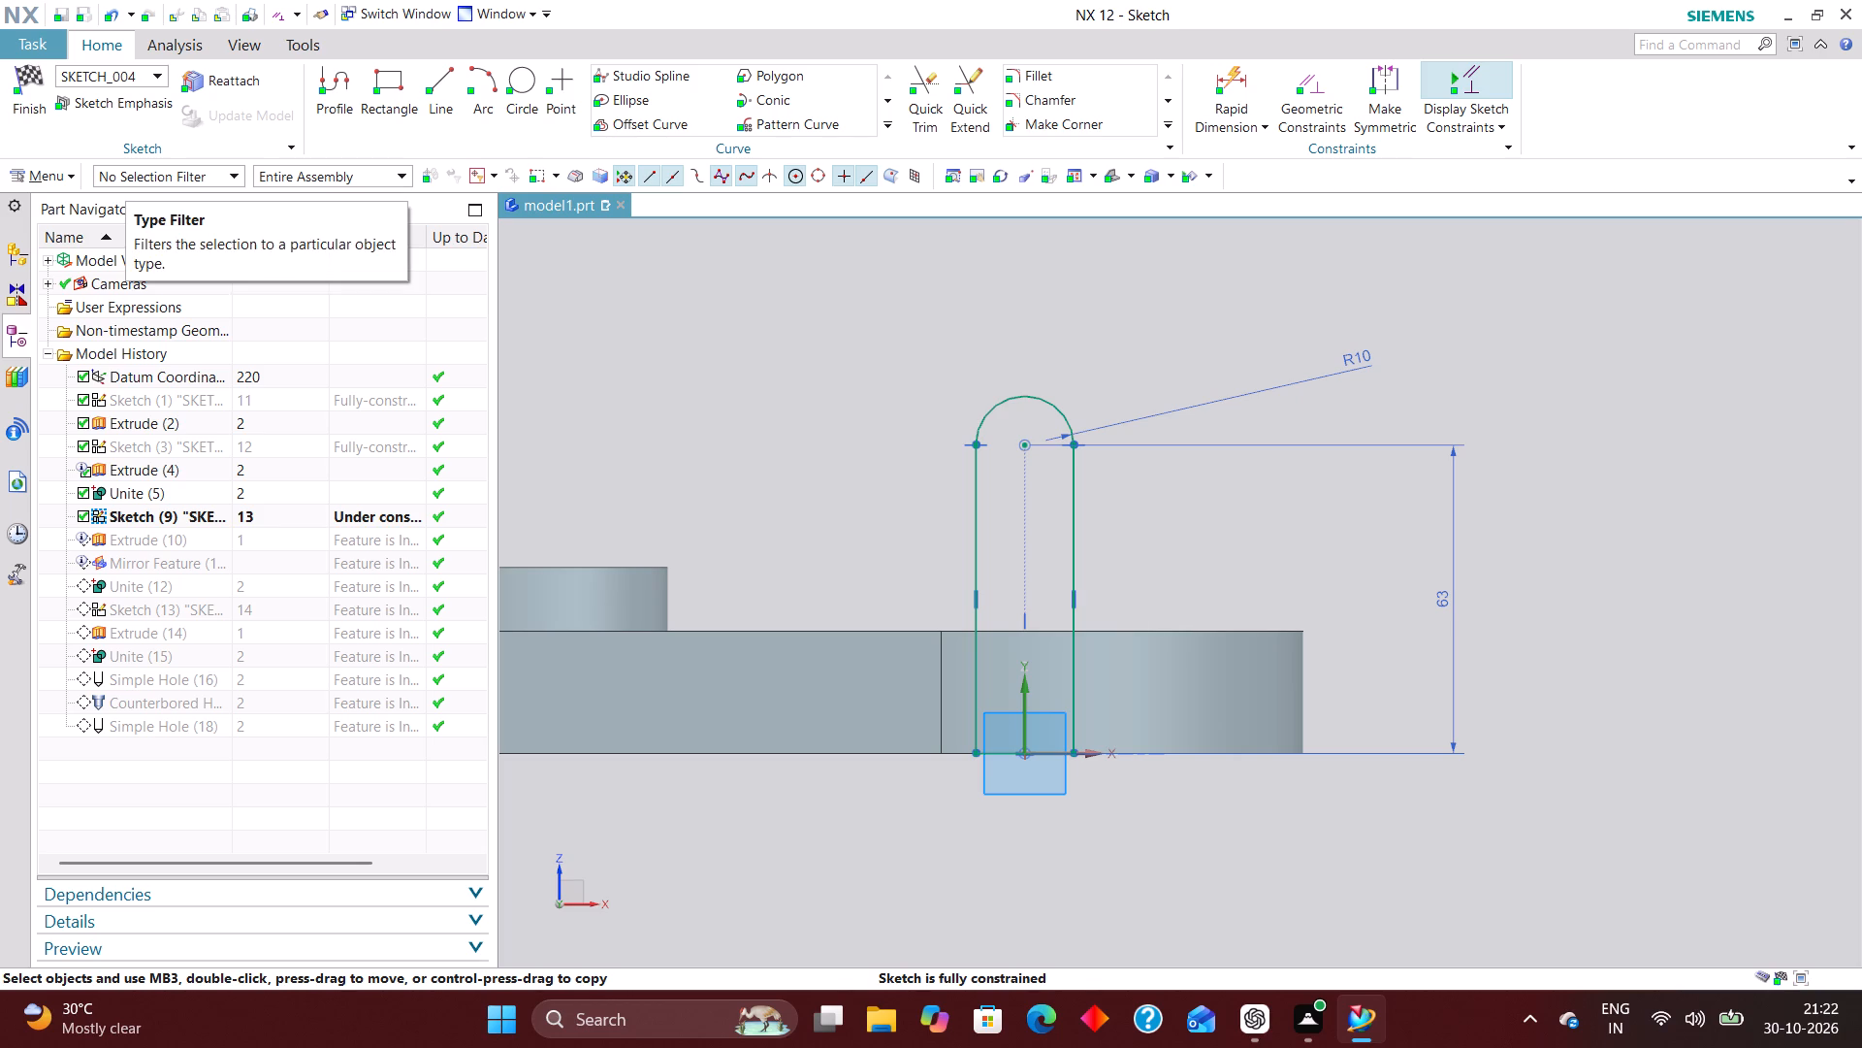
left_click(23, 74)
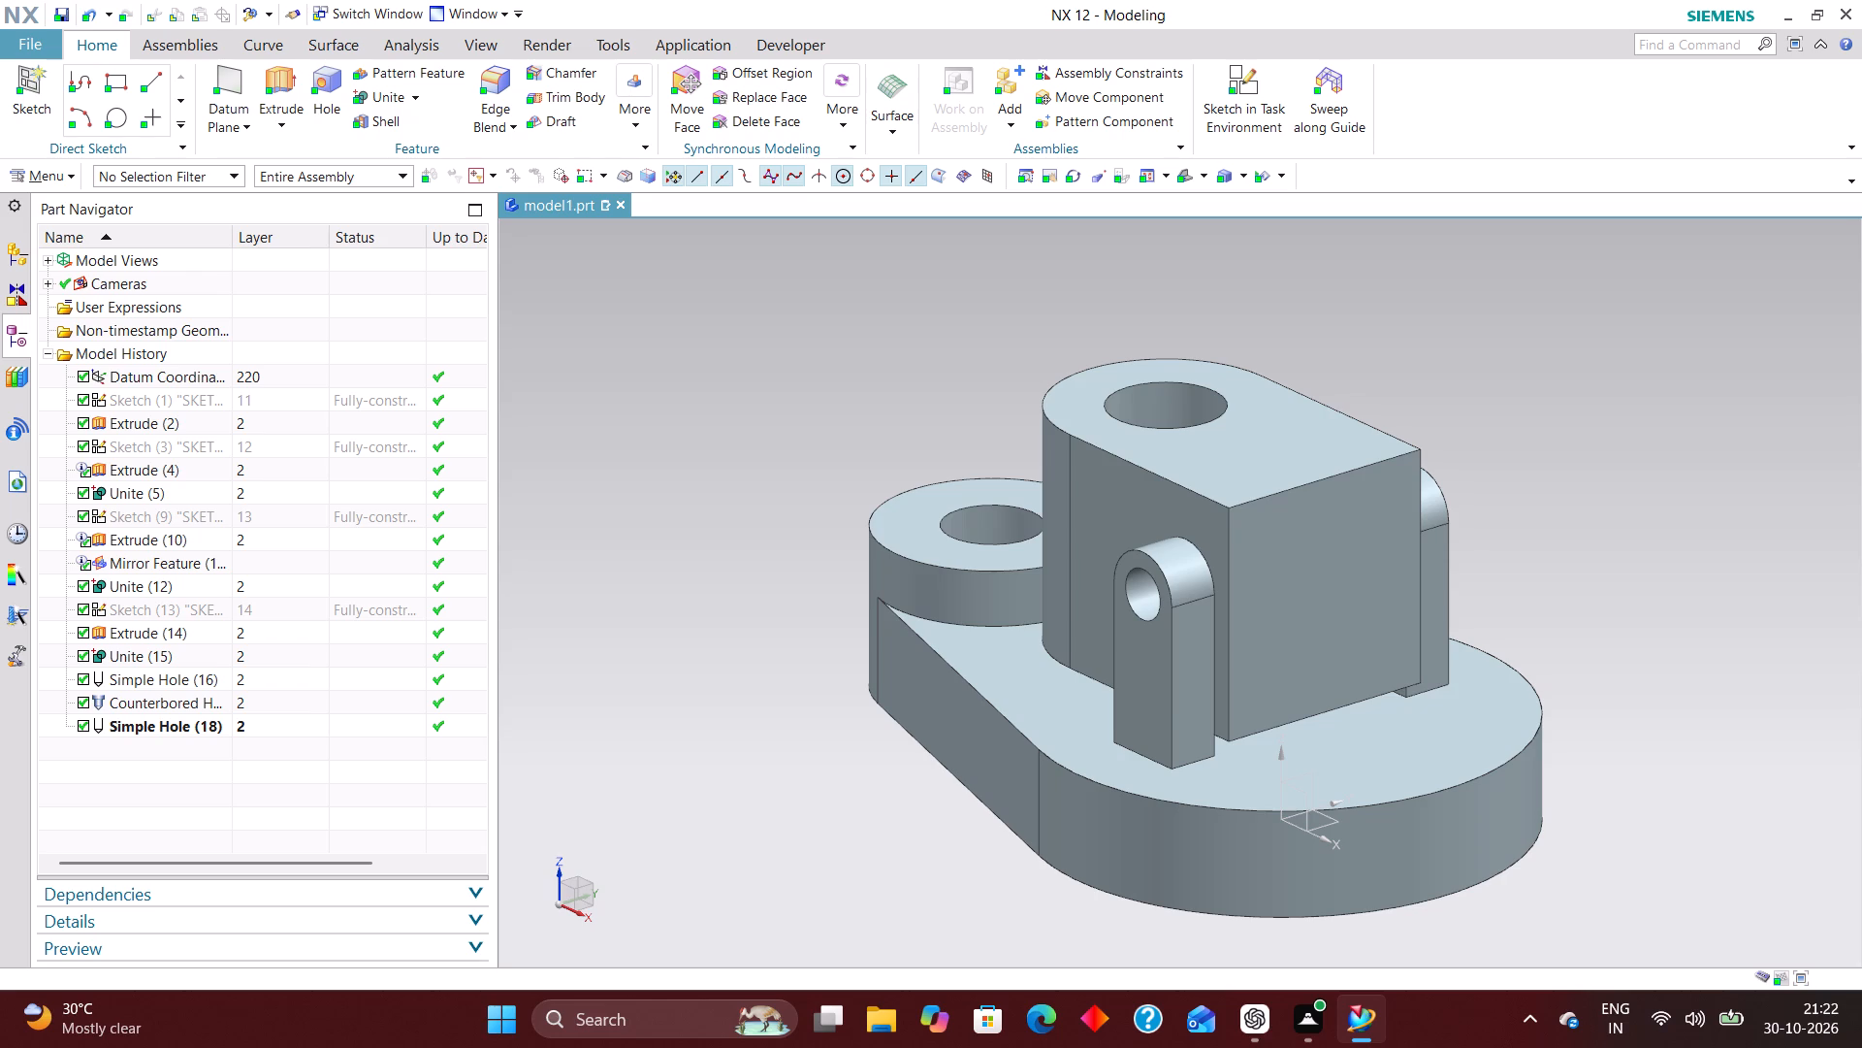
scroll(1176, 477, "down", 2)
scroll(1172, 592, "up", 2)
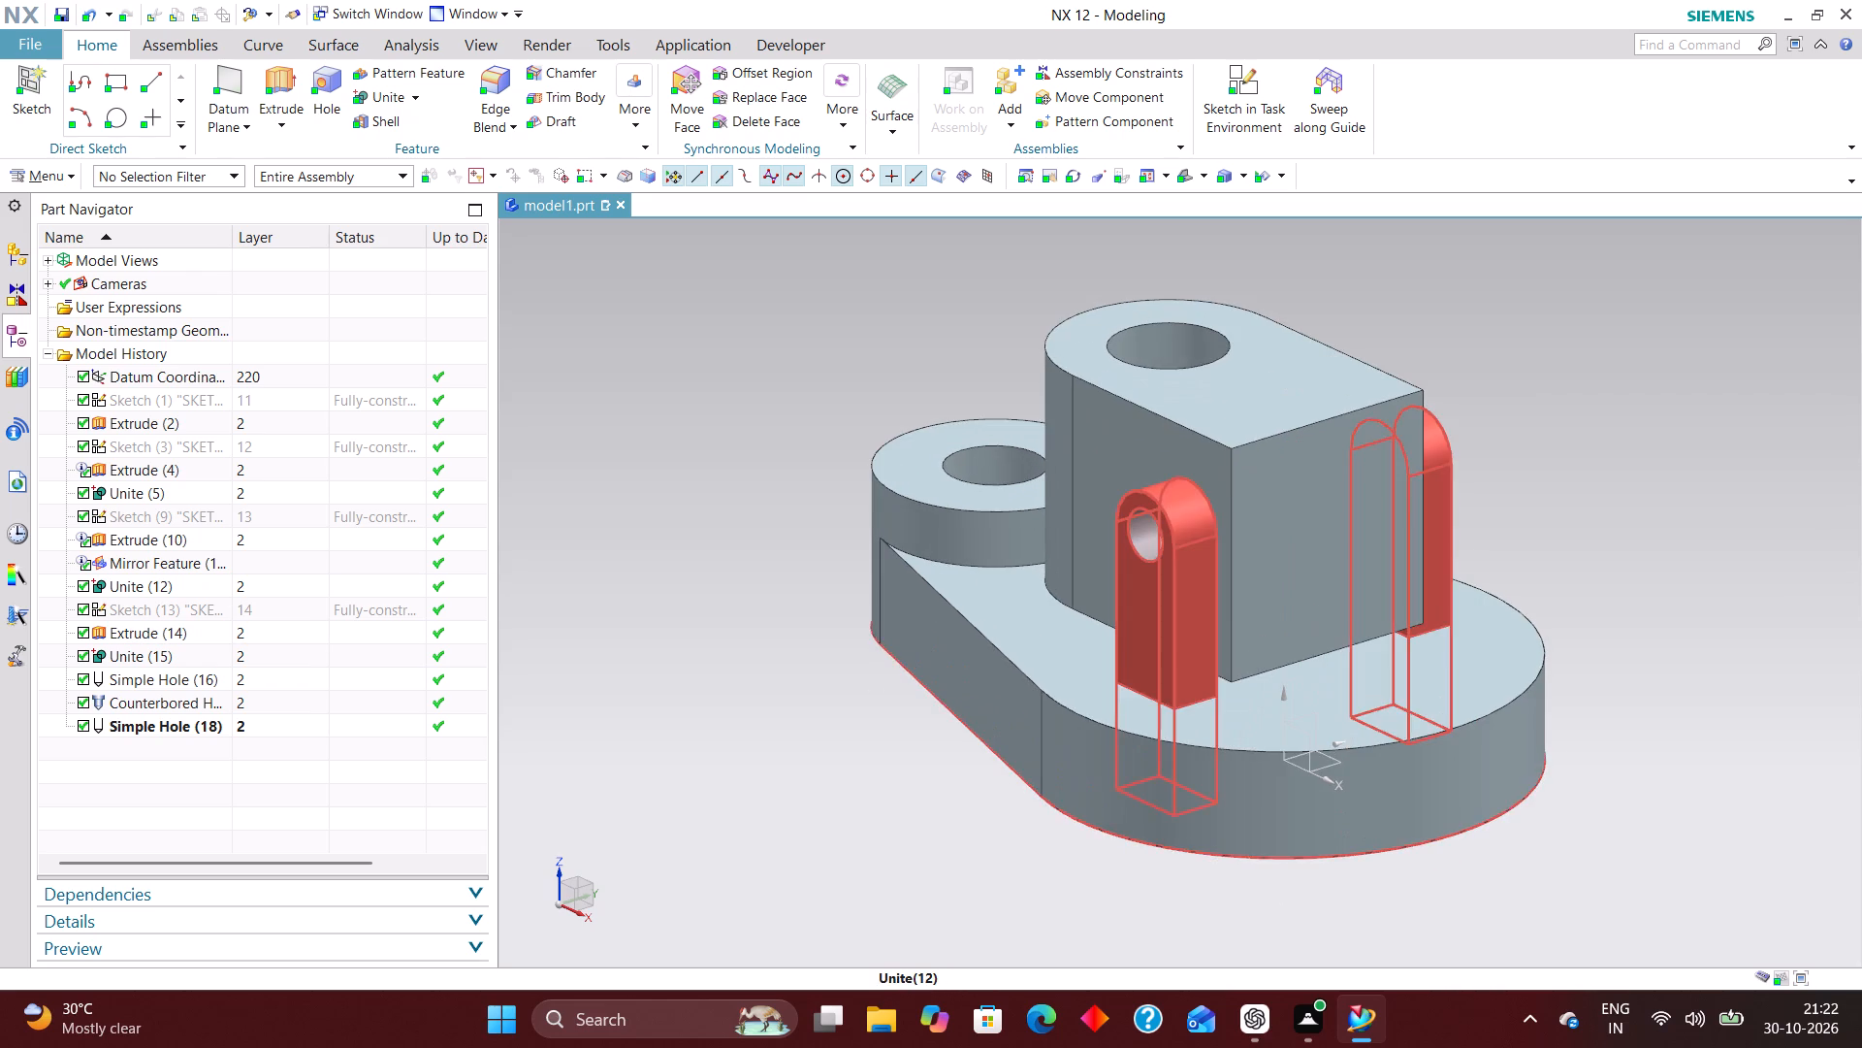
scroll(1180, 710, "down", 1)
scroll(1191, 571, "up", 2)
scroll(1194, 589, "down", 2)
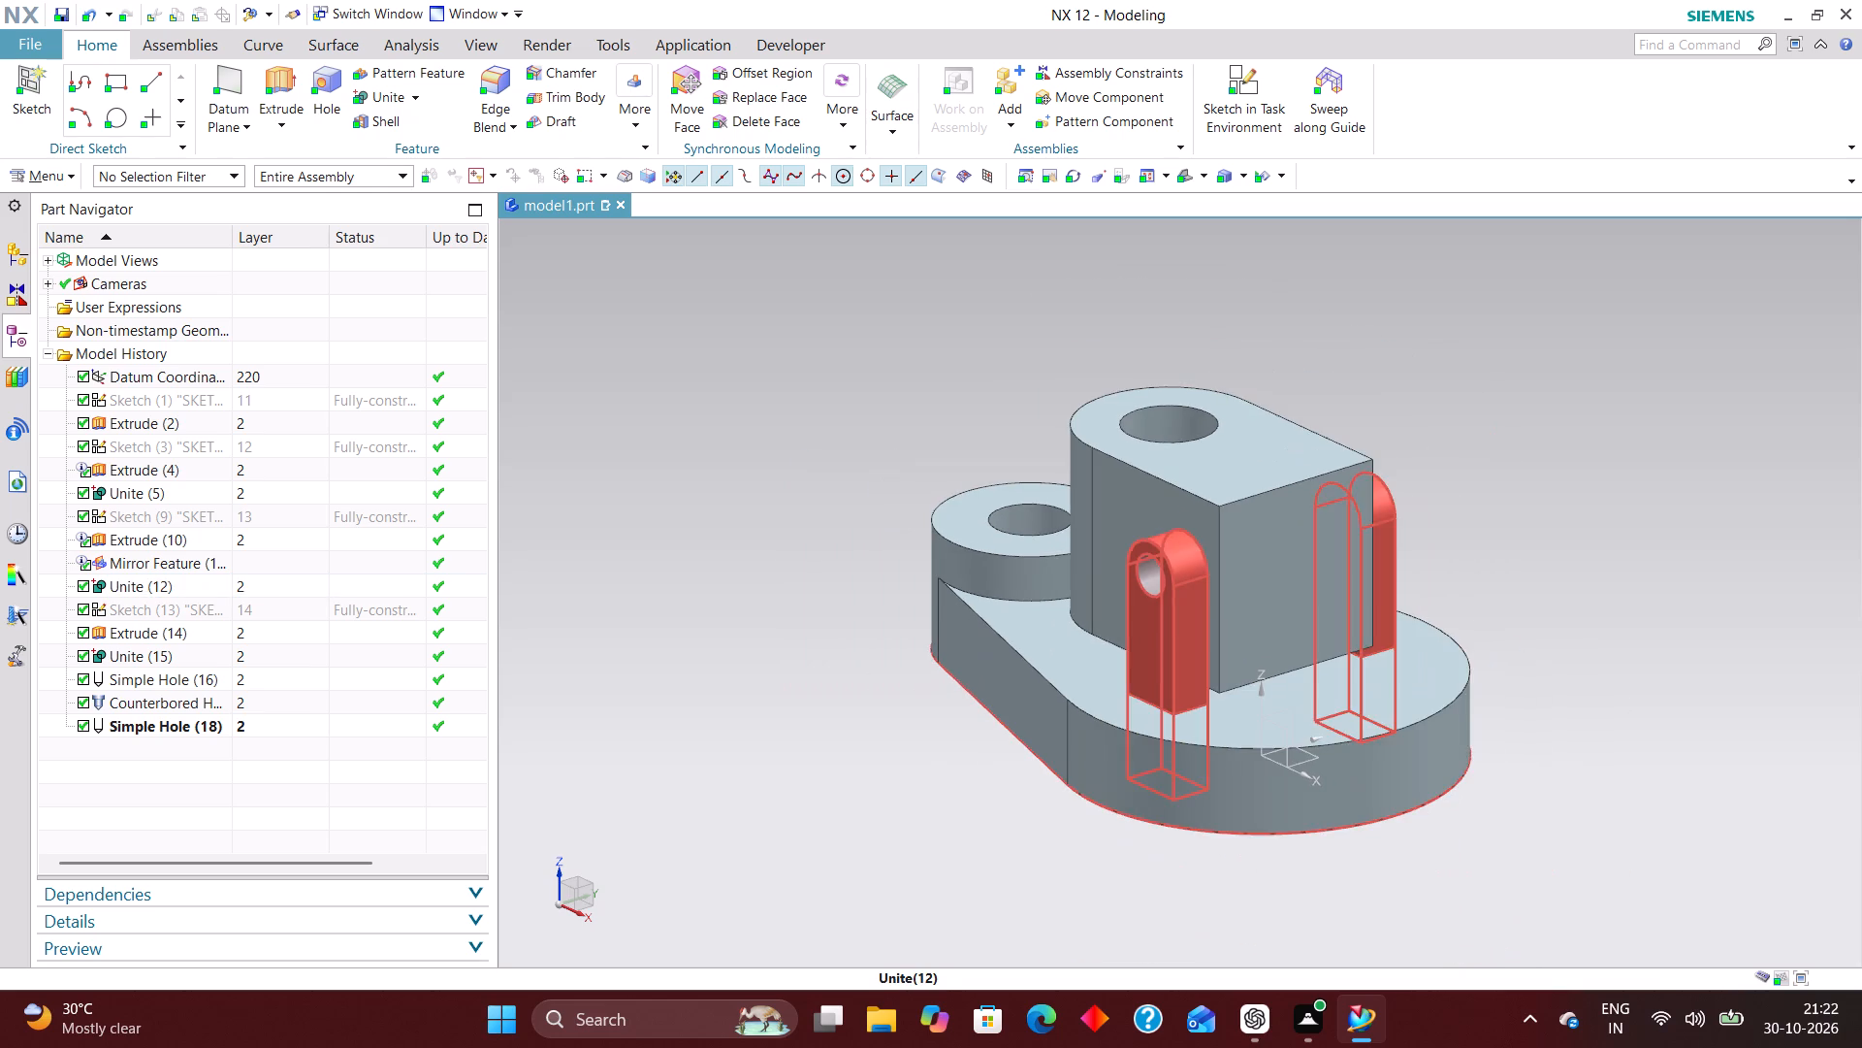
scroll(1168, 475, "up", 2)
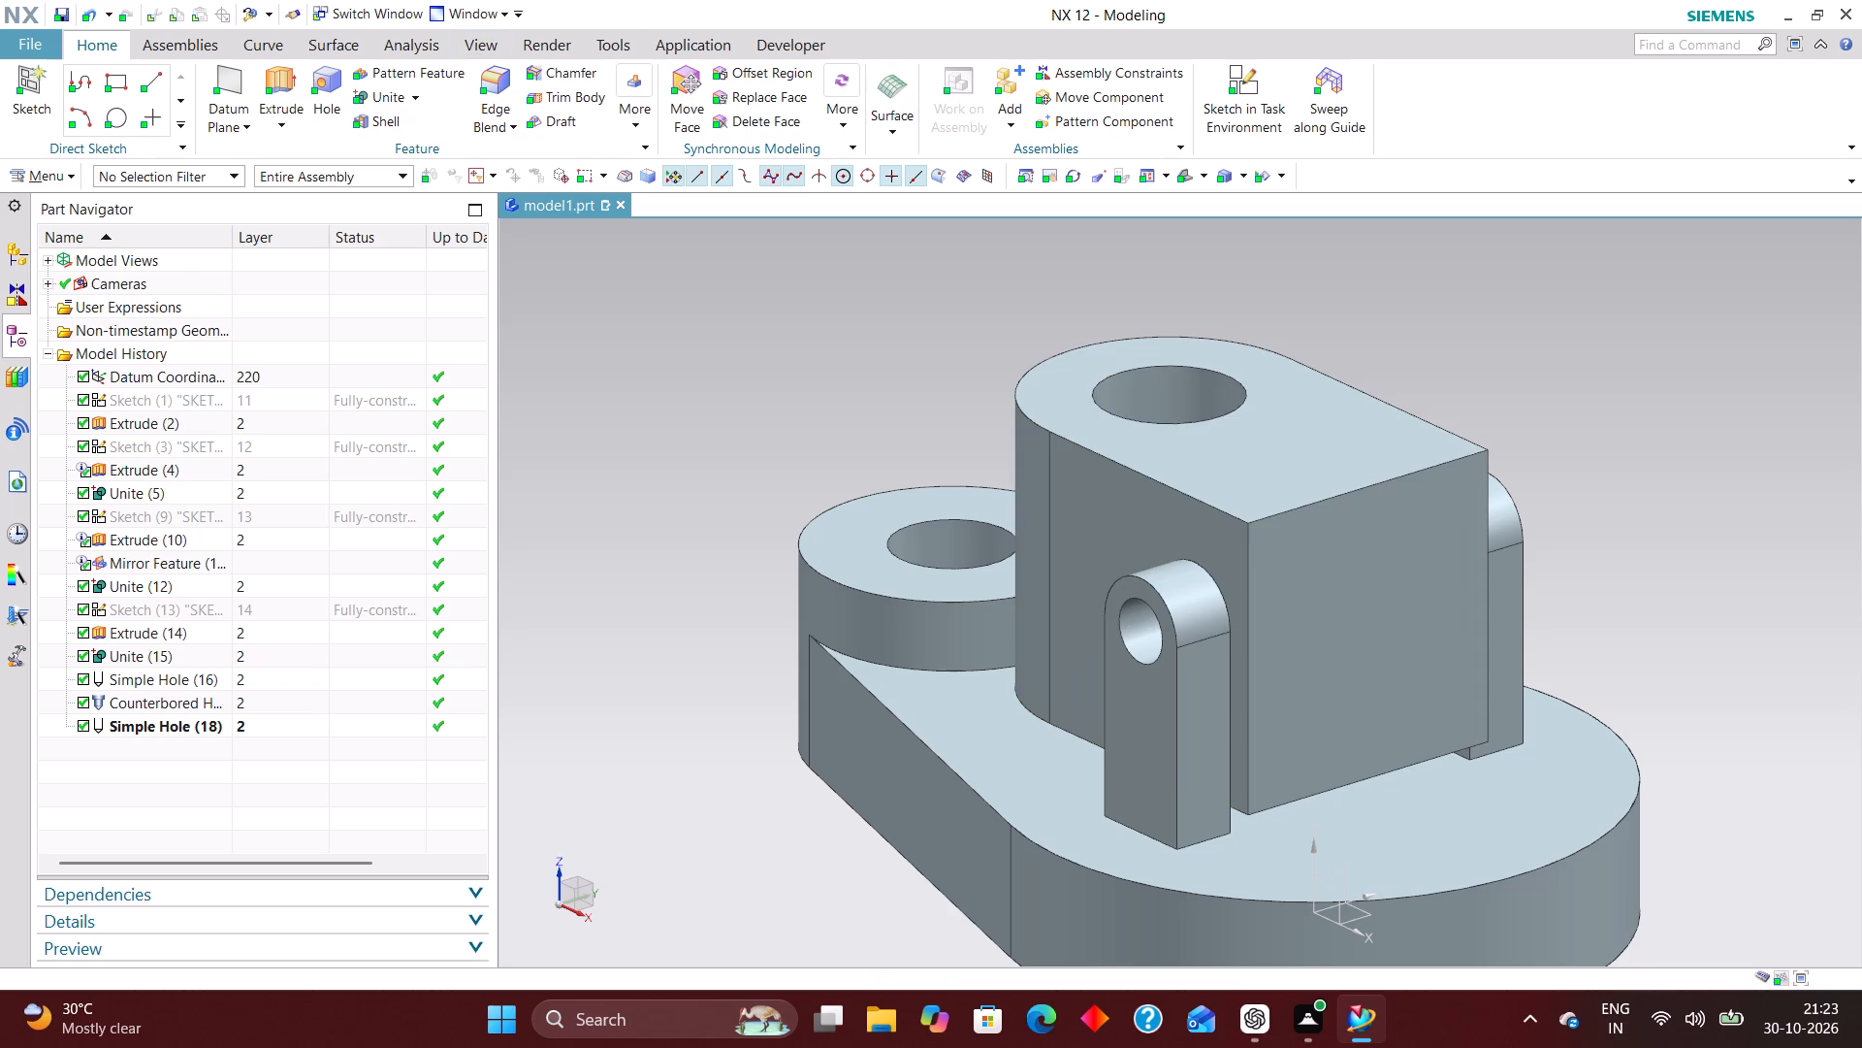
Assign the library material Steel to the solid body.
left_click(64, 158)
left_click(63, 164)
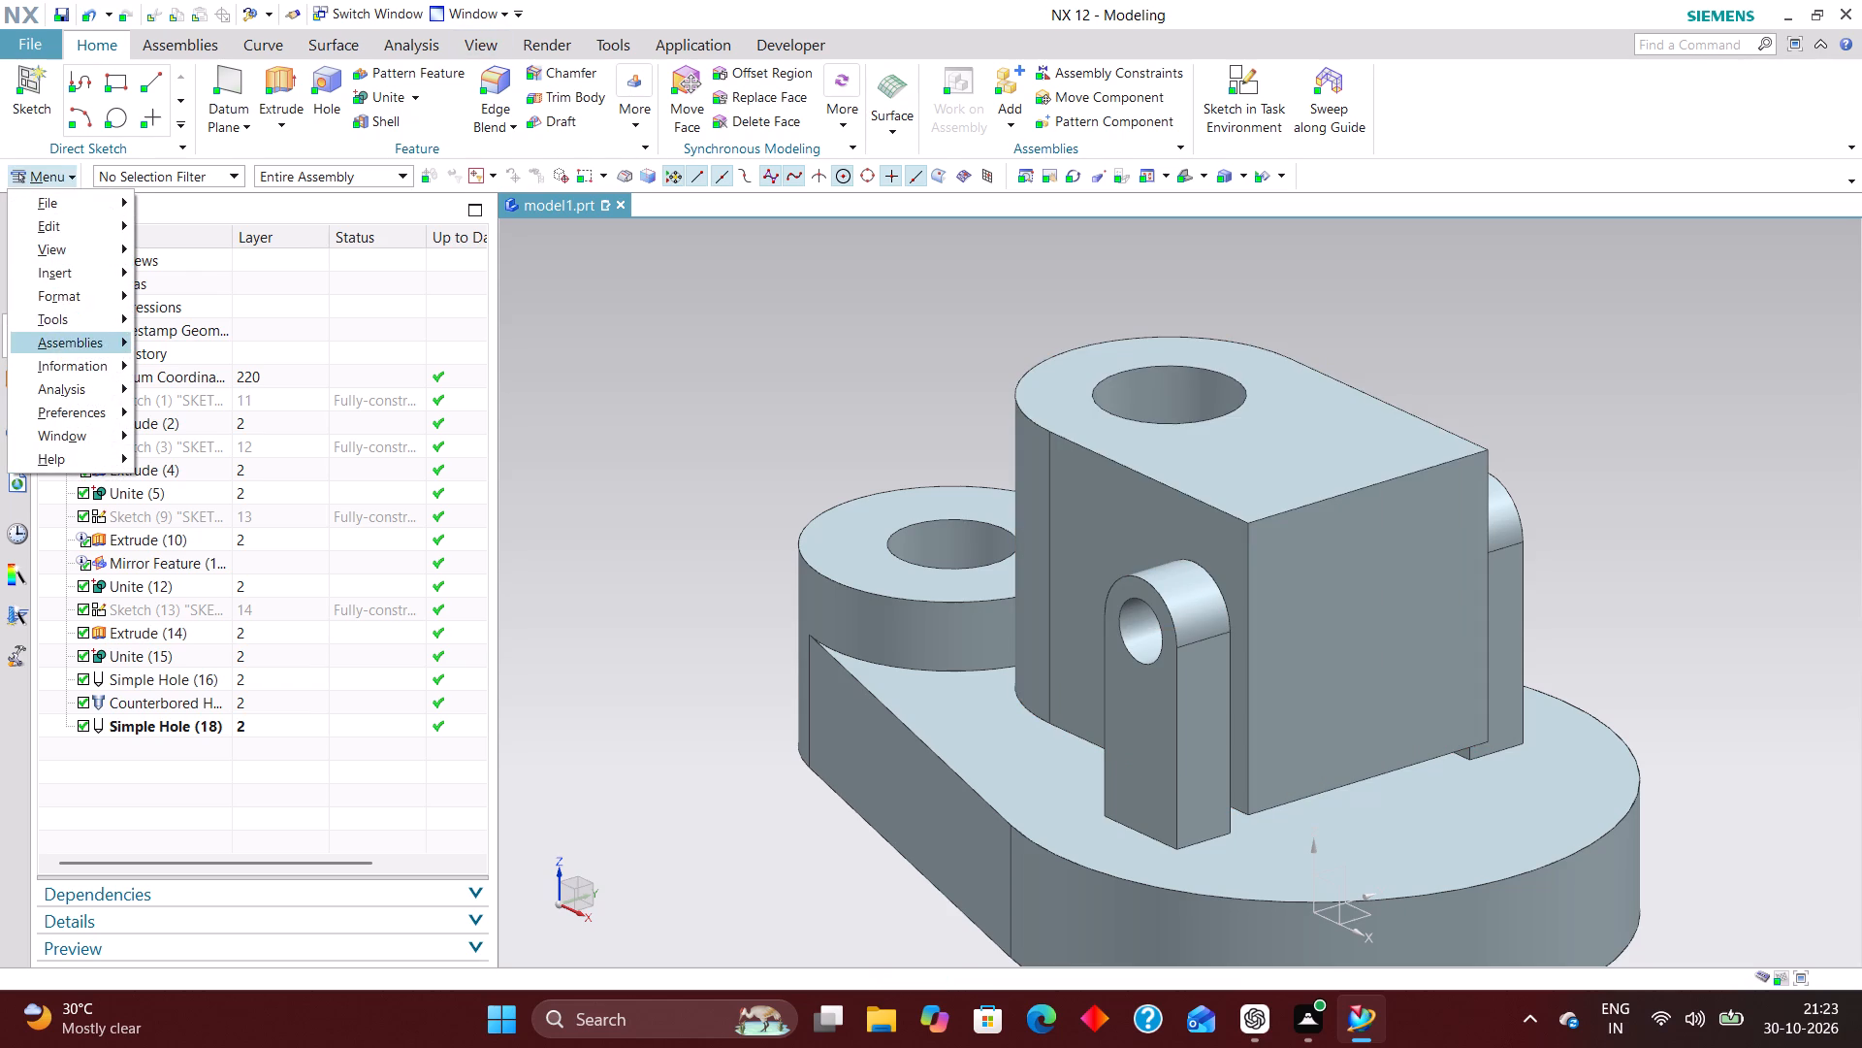
left_click(78, 322)
left_click(225, 179)
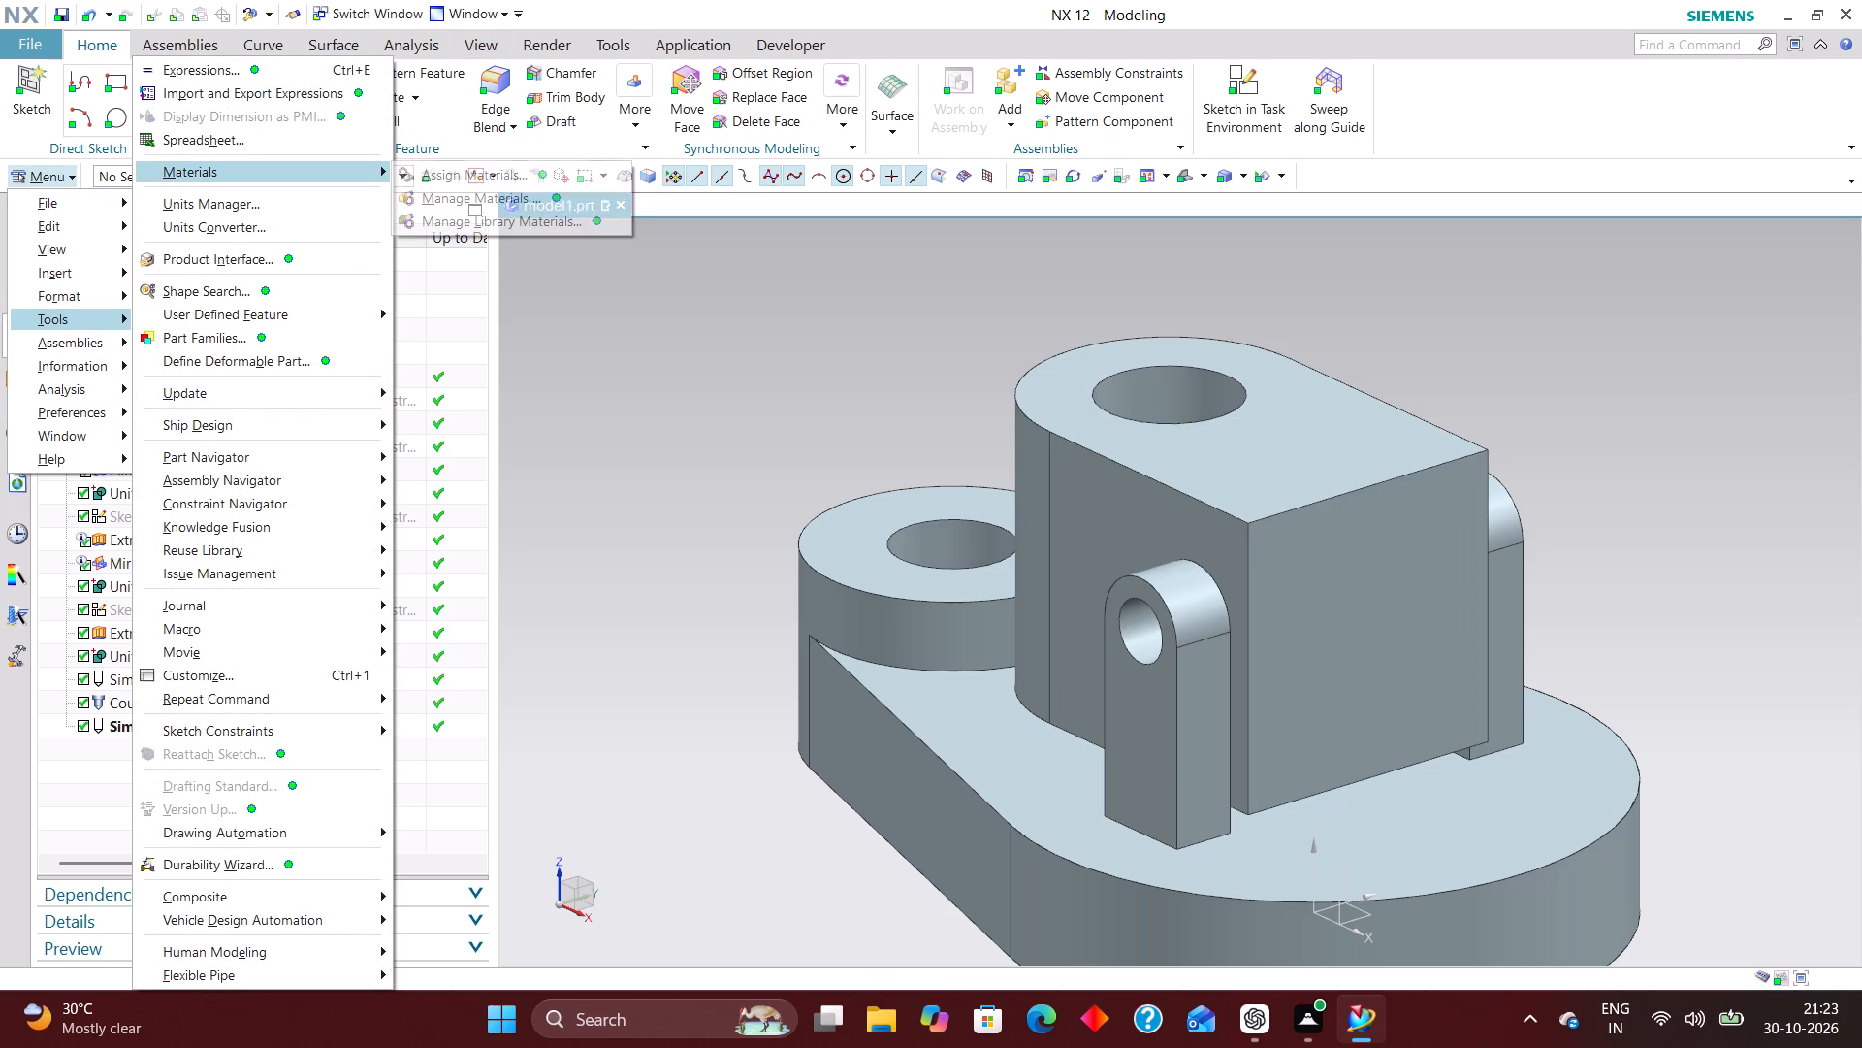
left_click(438, 183)
left_click(1373, 594)
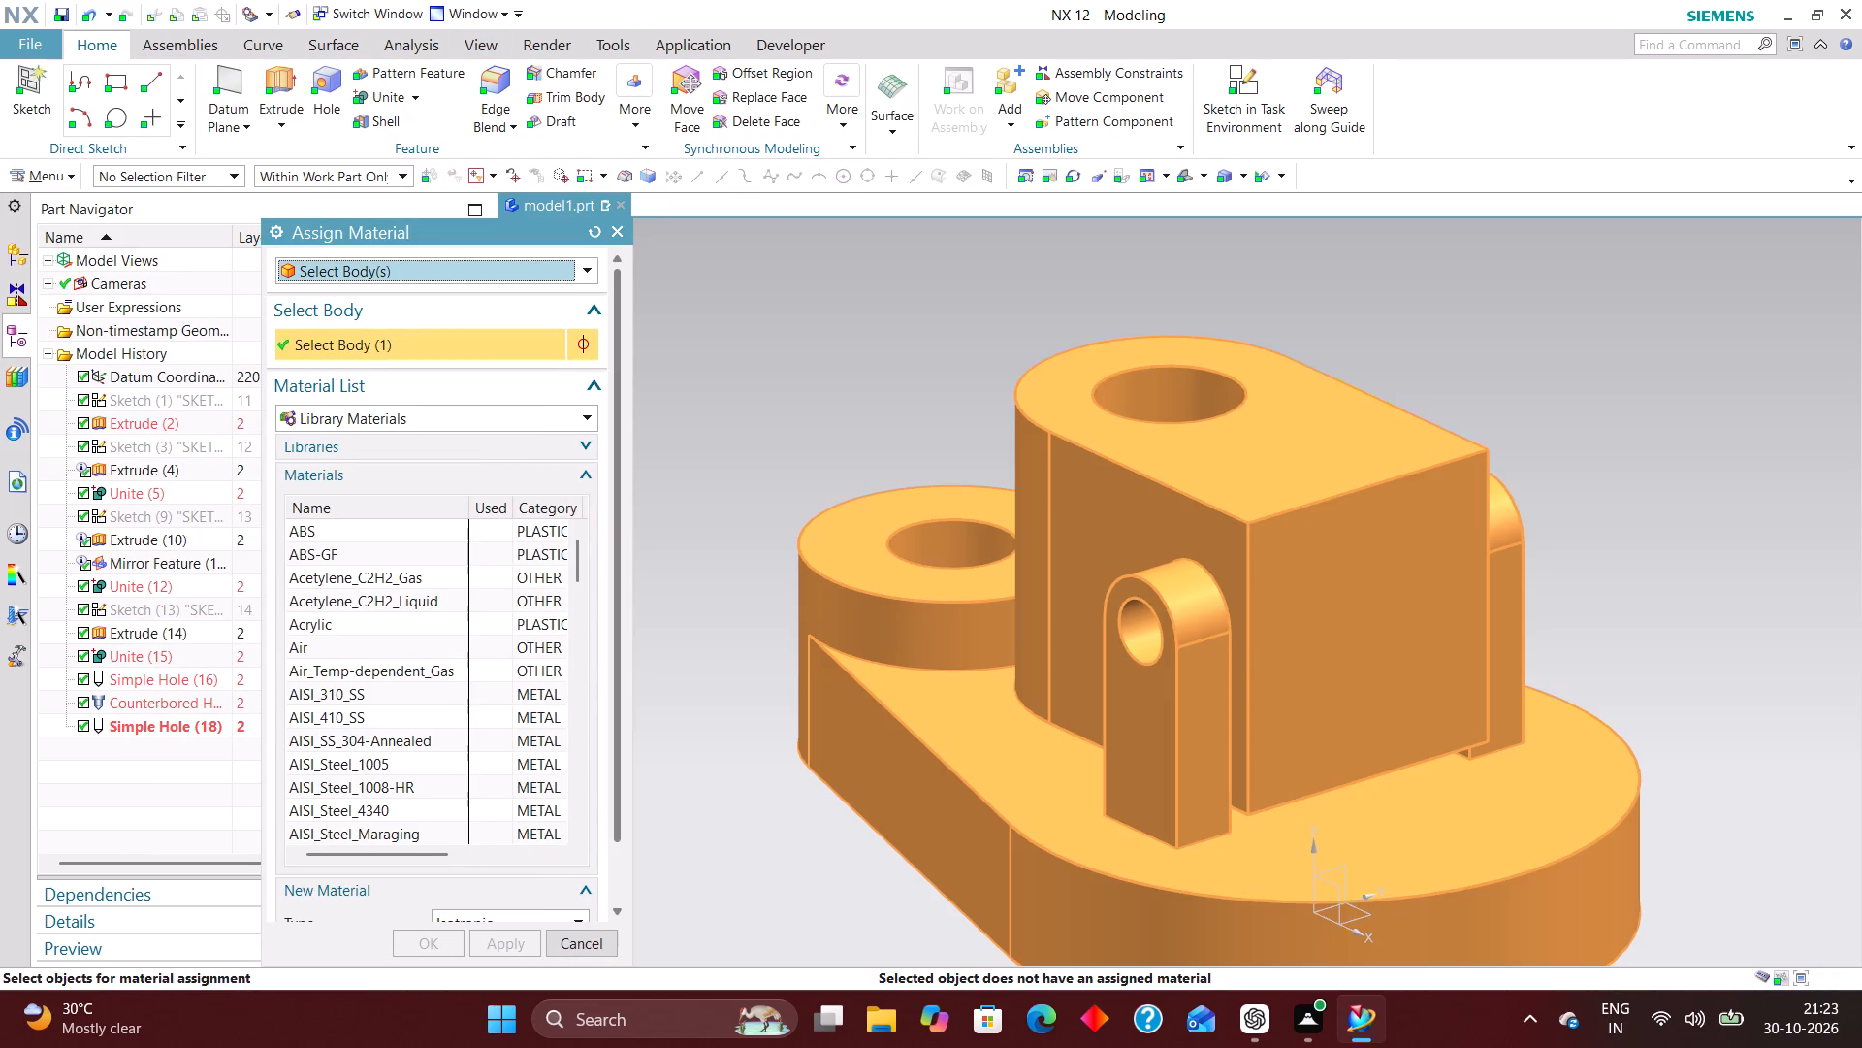
scroll(451, 651, "down", 13)
scroll(354, 753, "down", 6)
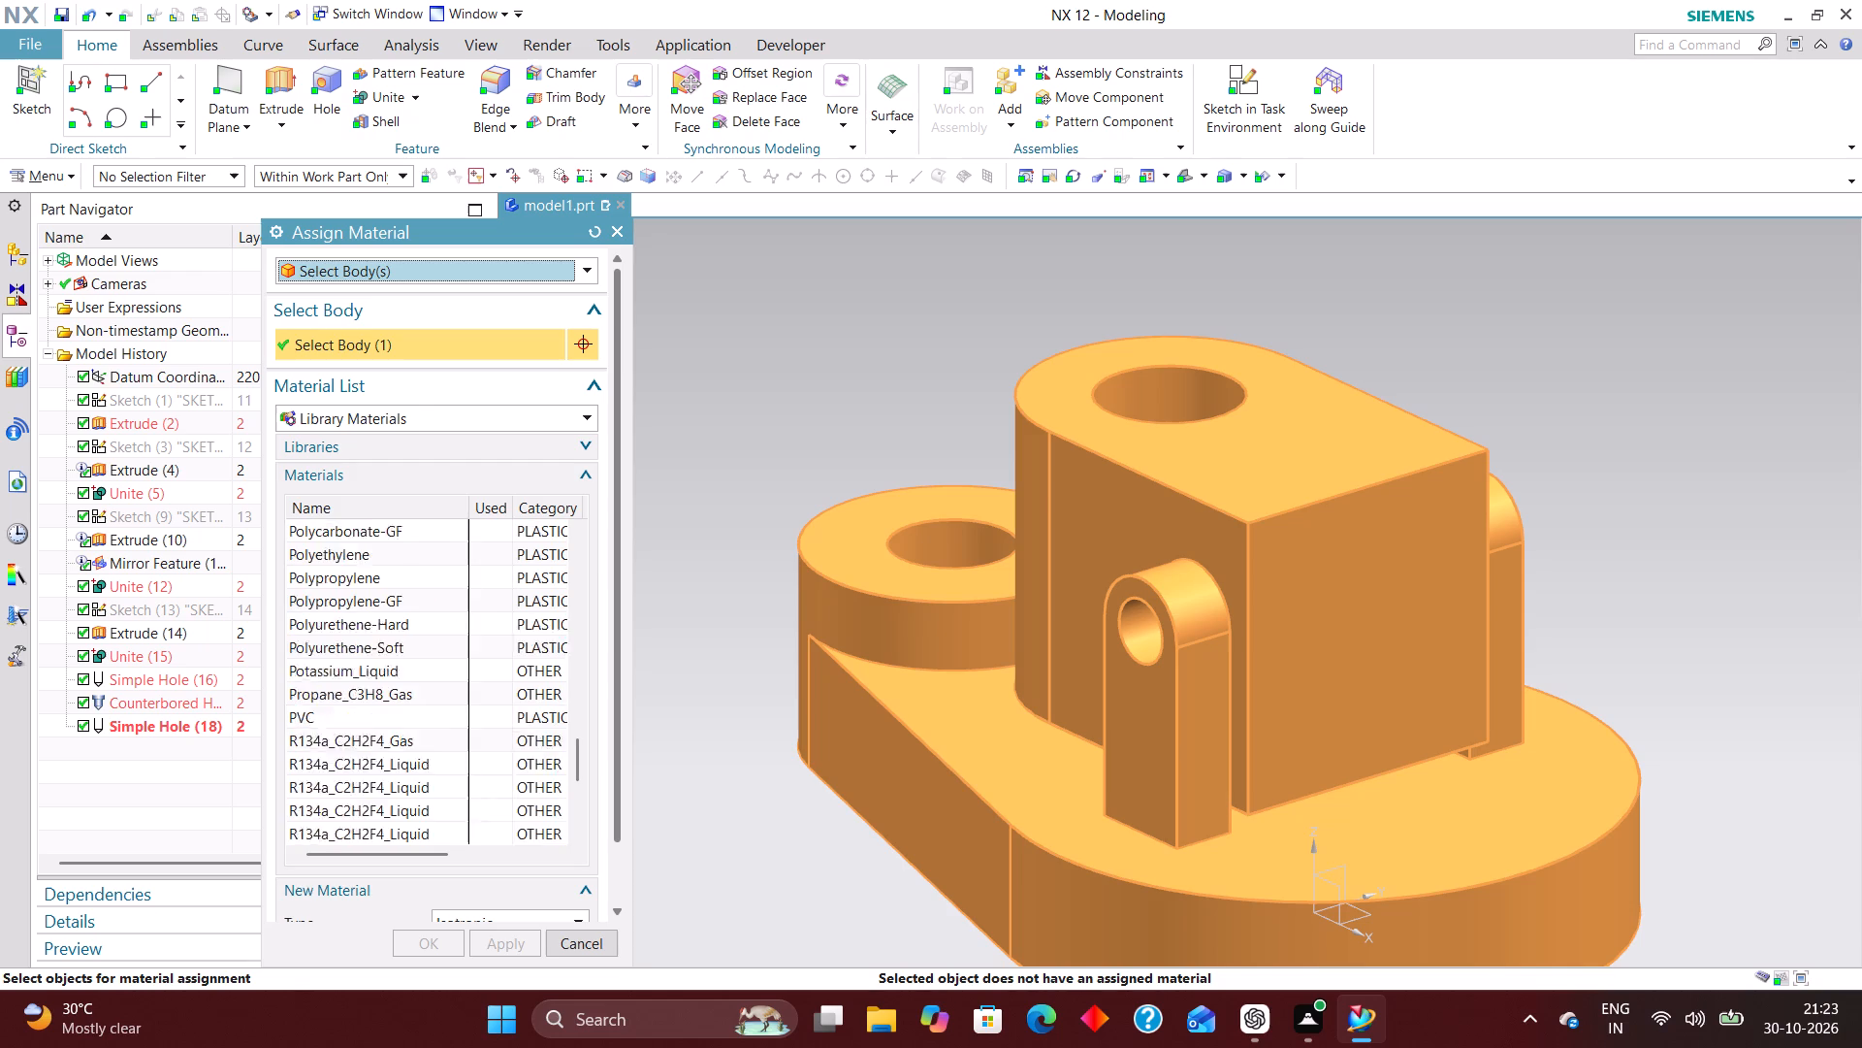
scroll(355, 764, "down", 3)
left_click(344, 744)
left_click(436, 949)
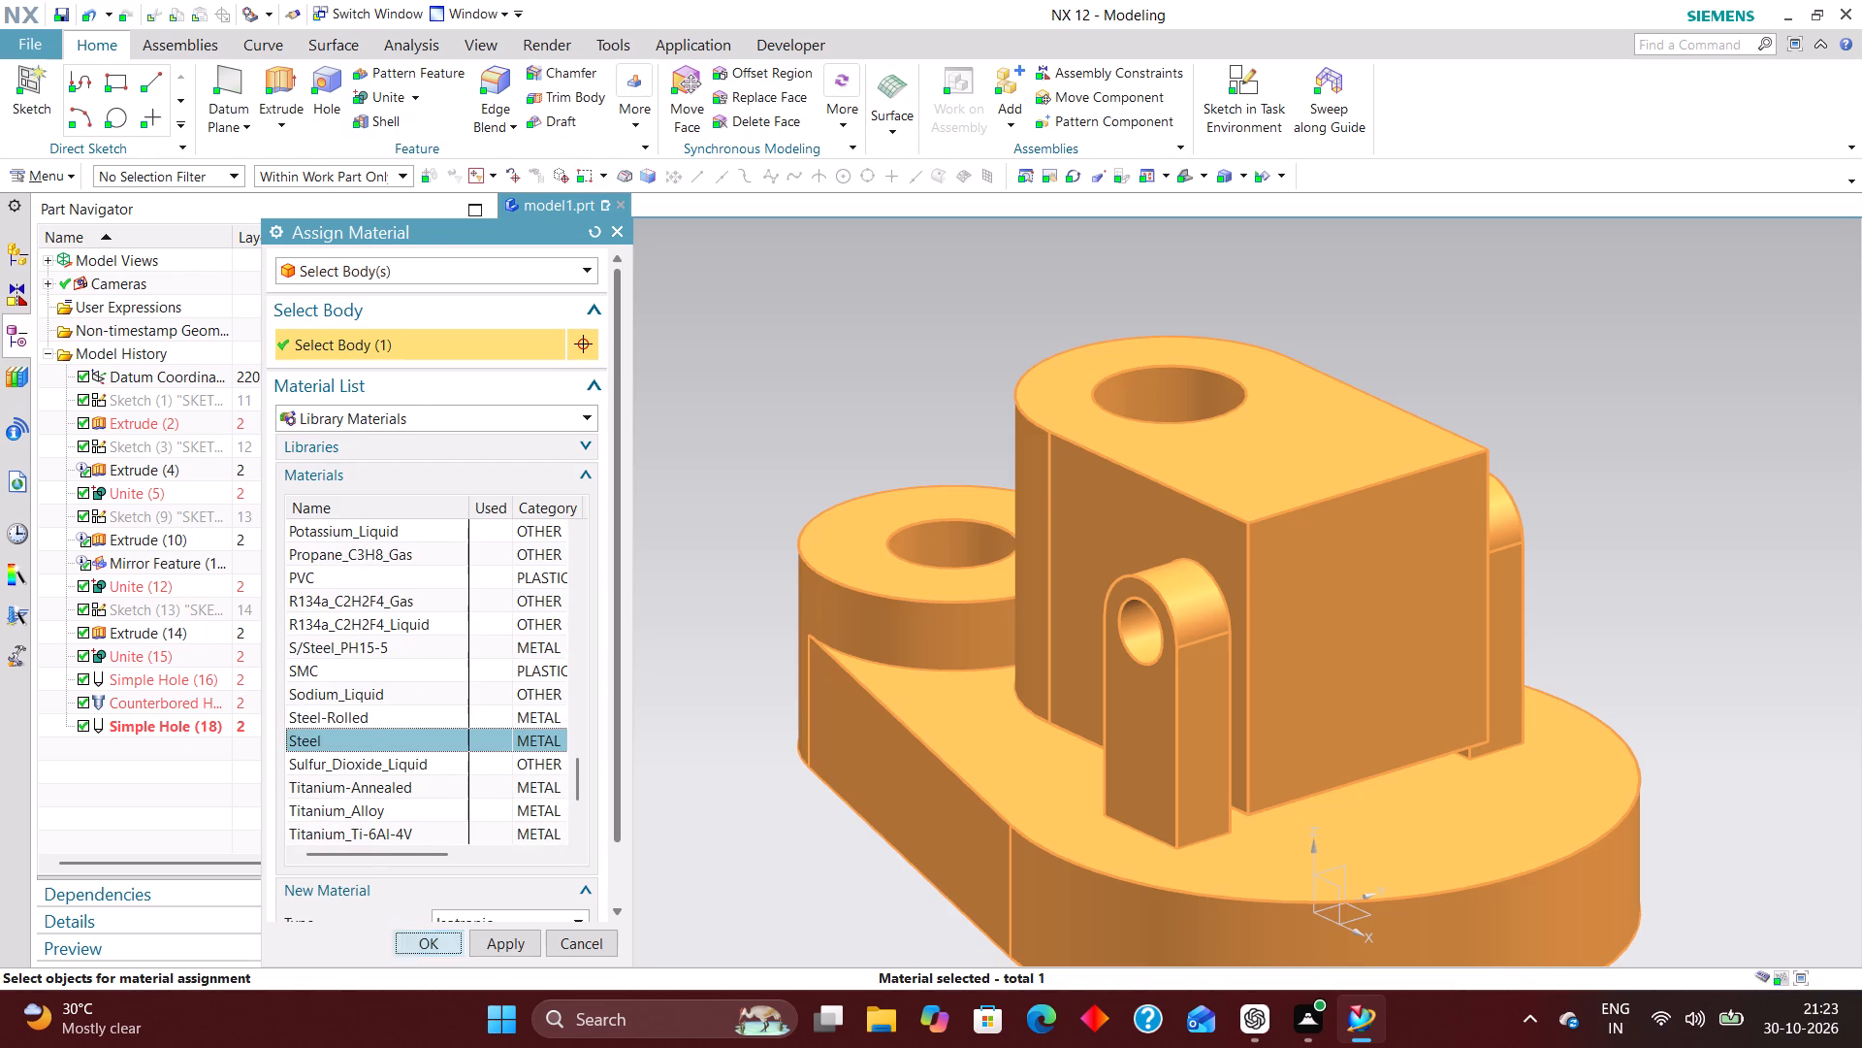
Check the weight section of the displayed part's properties and close it without changes.
left_click(71, 182)
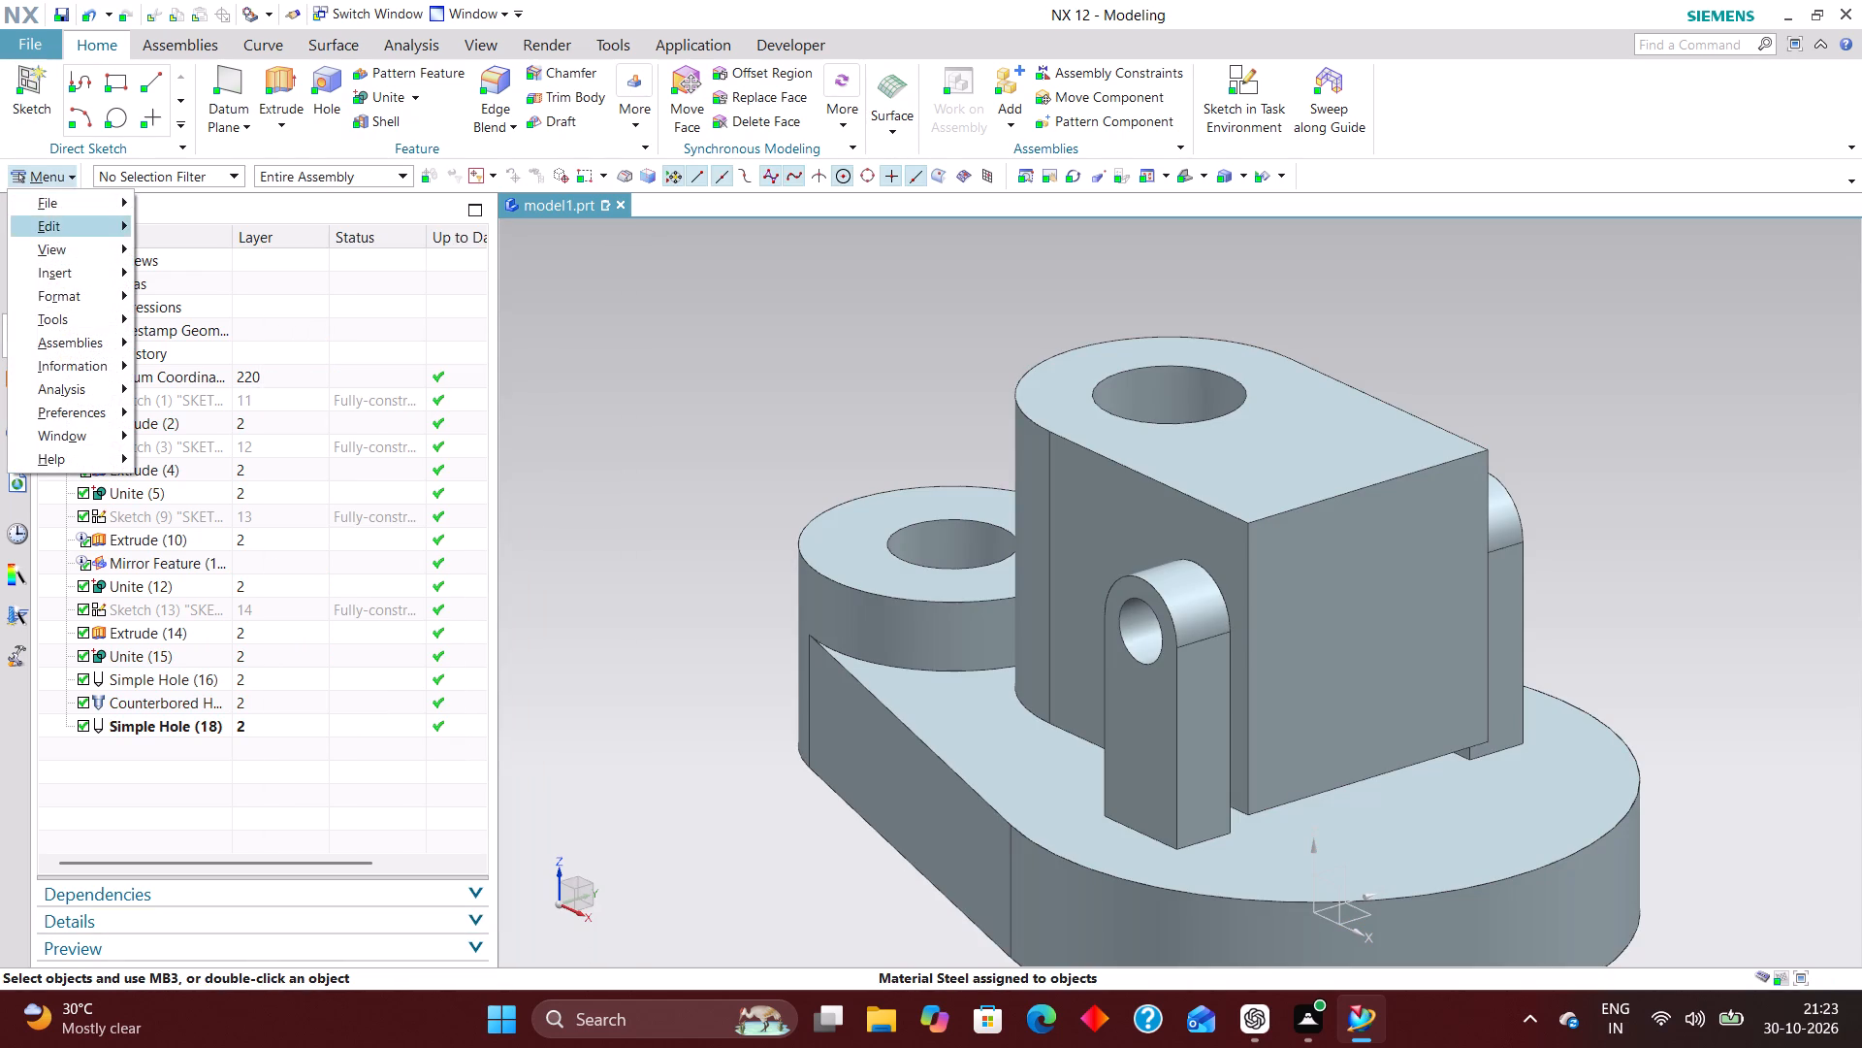
left_click(69, 209)
left_click(266, 624)
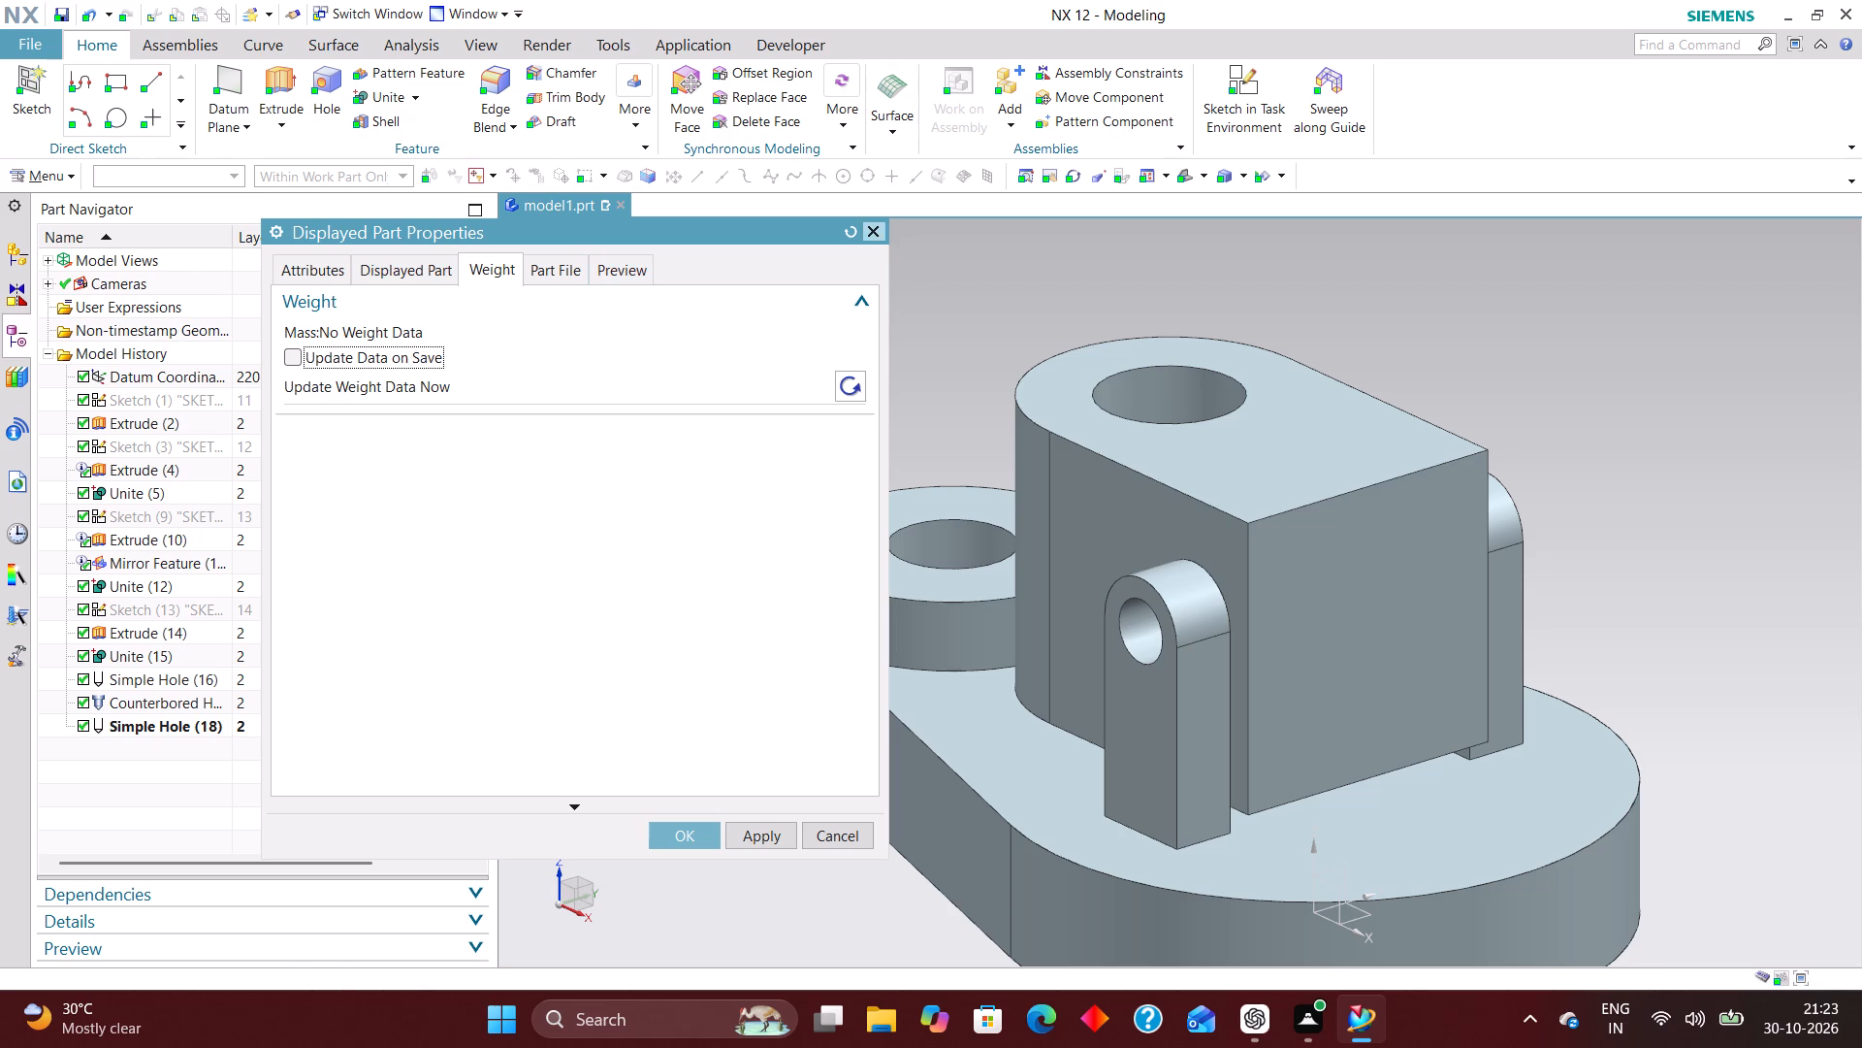
left_click(880, 232)
Update the displayed part's weight data, enable Update Data on Save, and accept the properties.
left_click(59, 175)
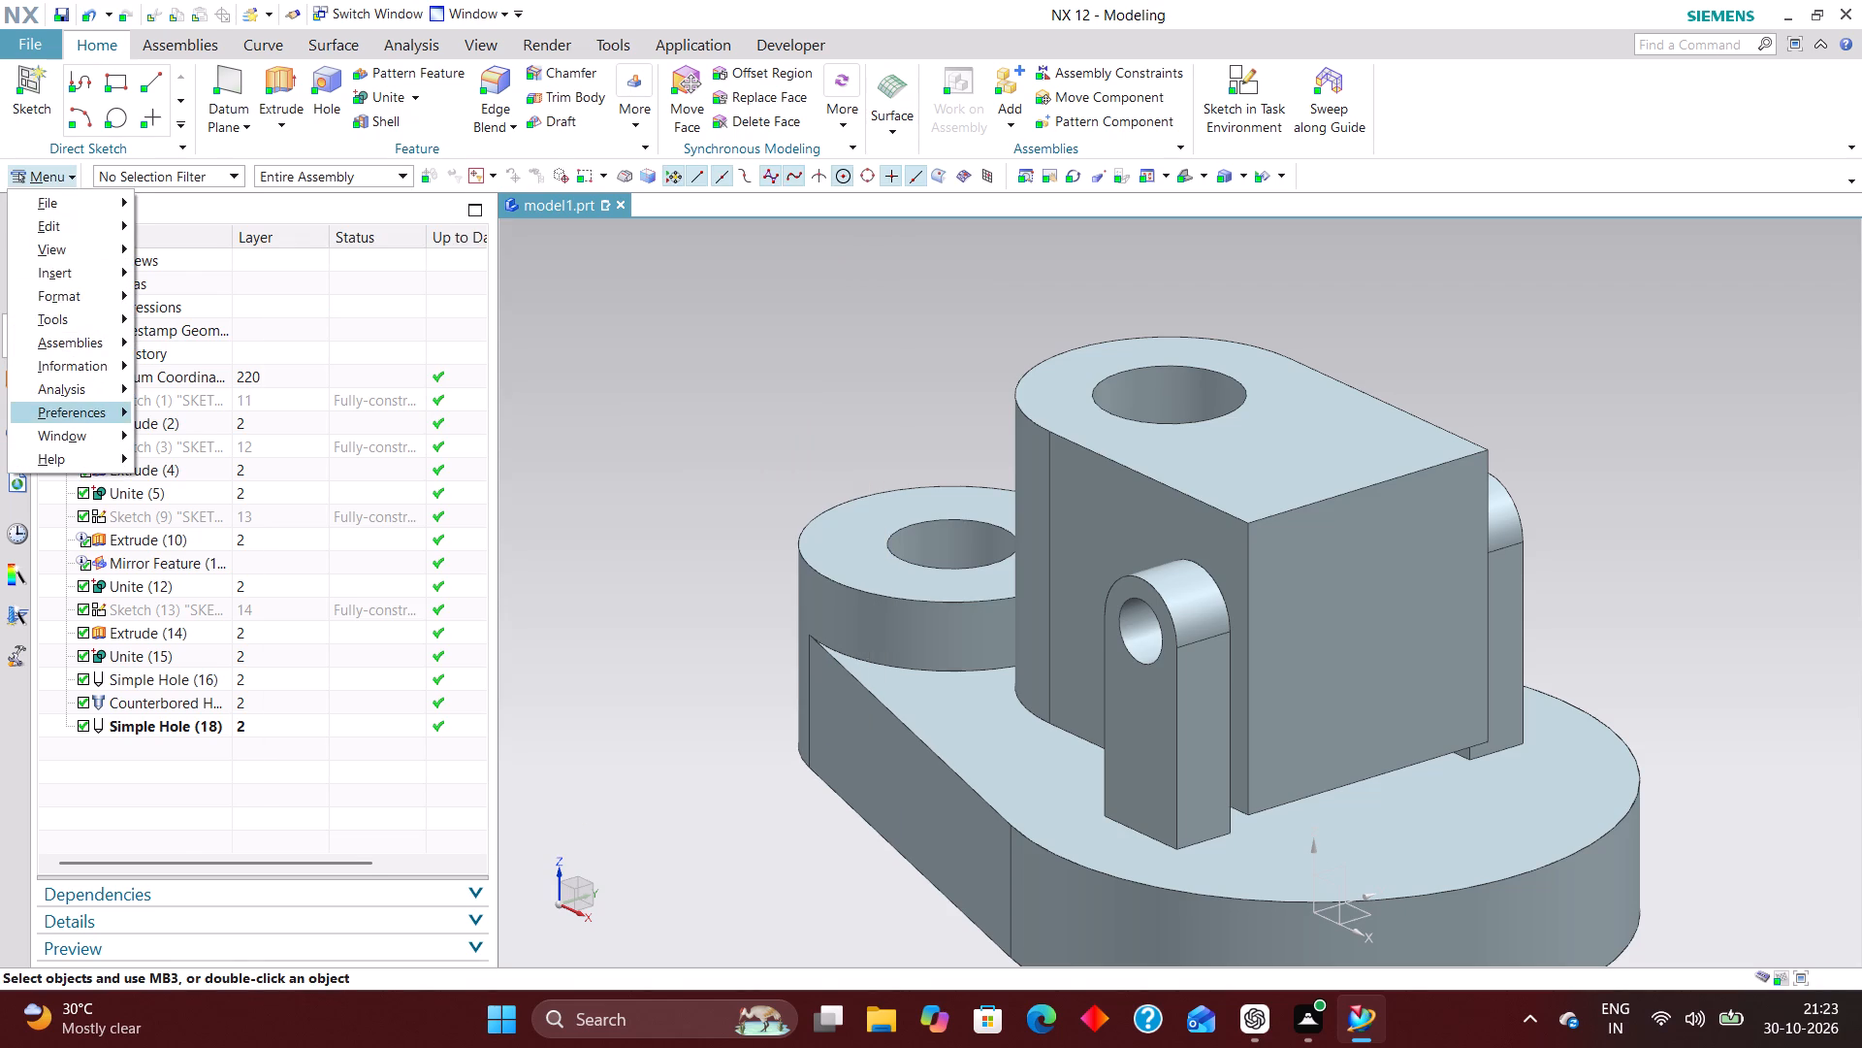
left_click(66, 194)
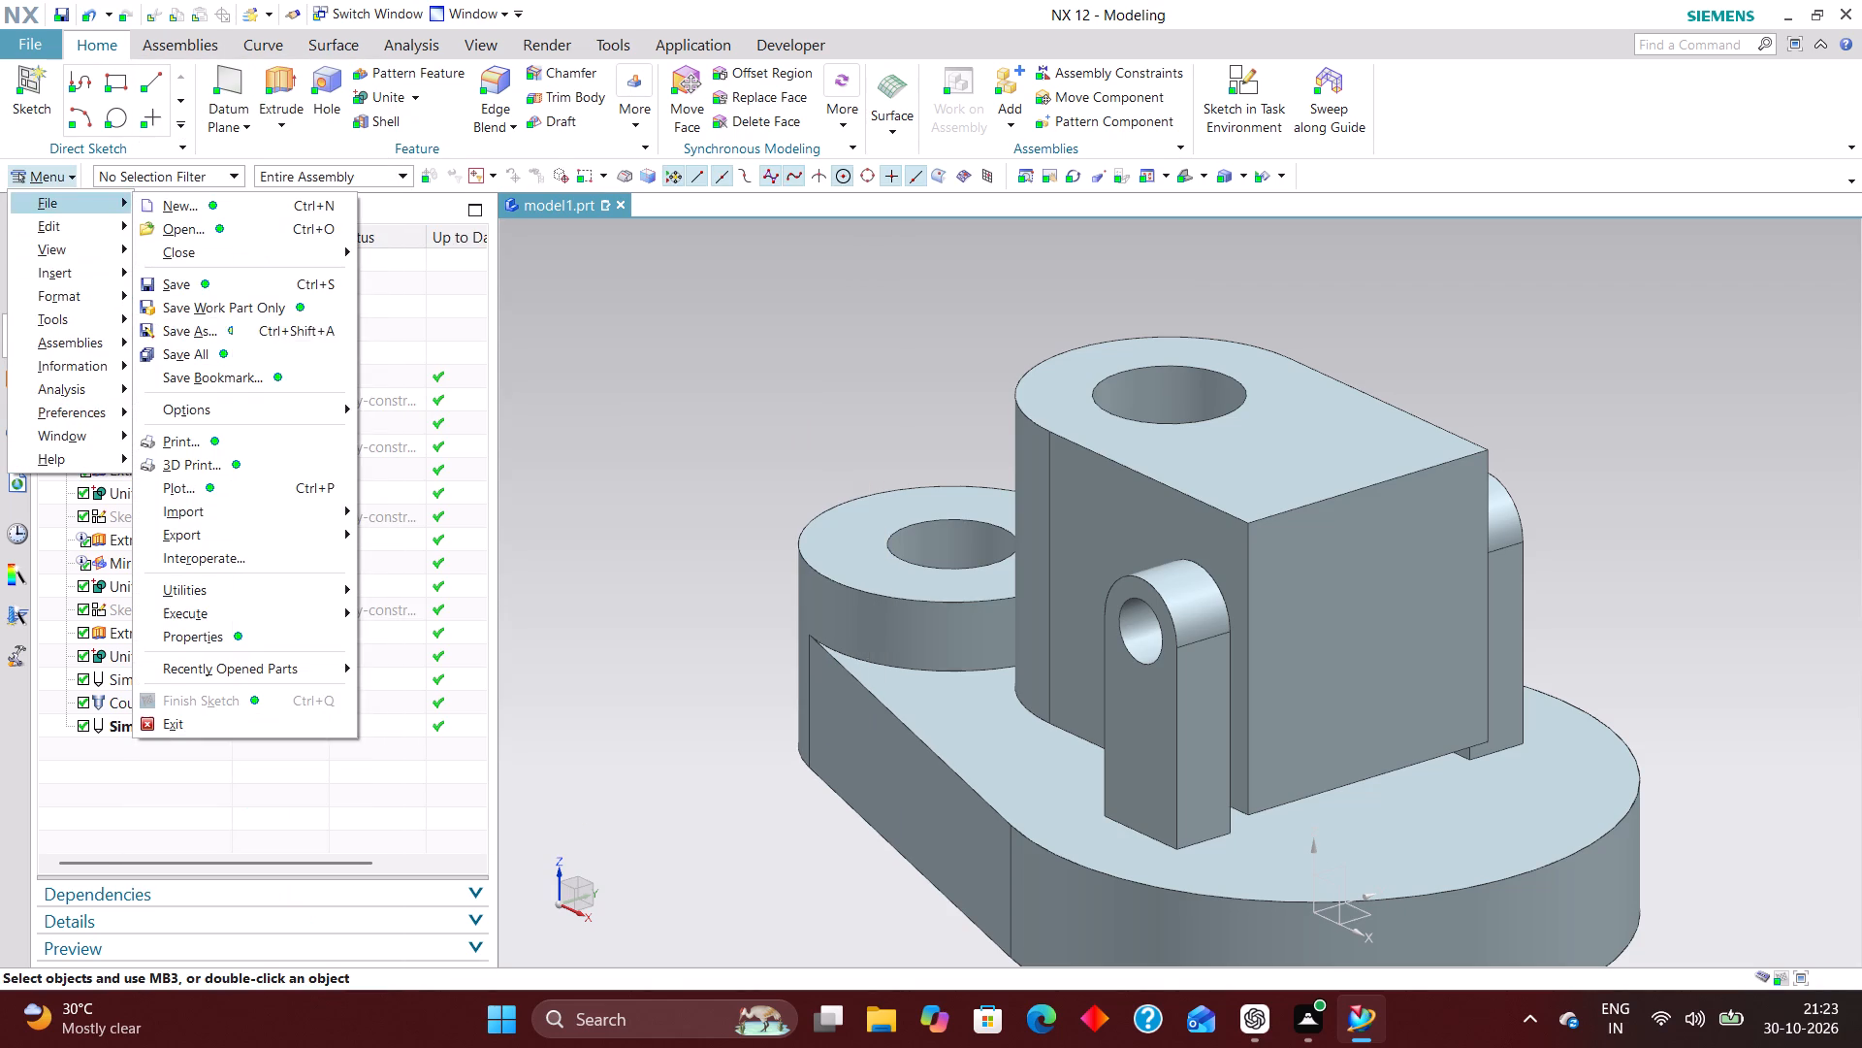
left_click(258, 633)
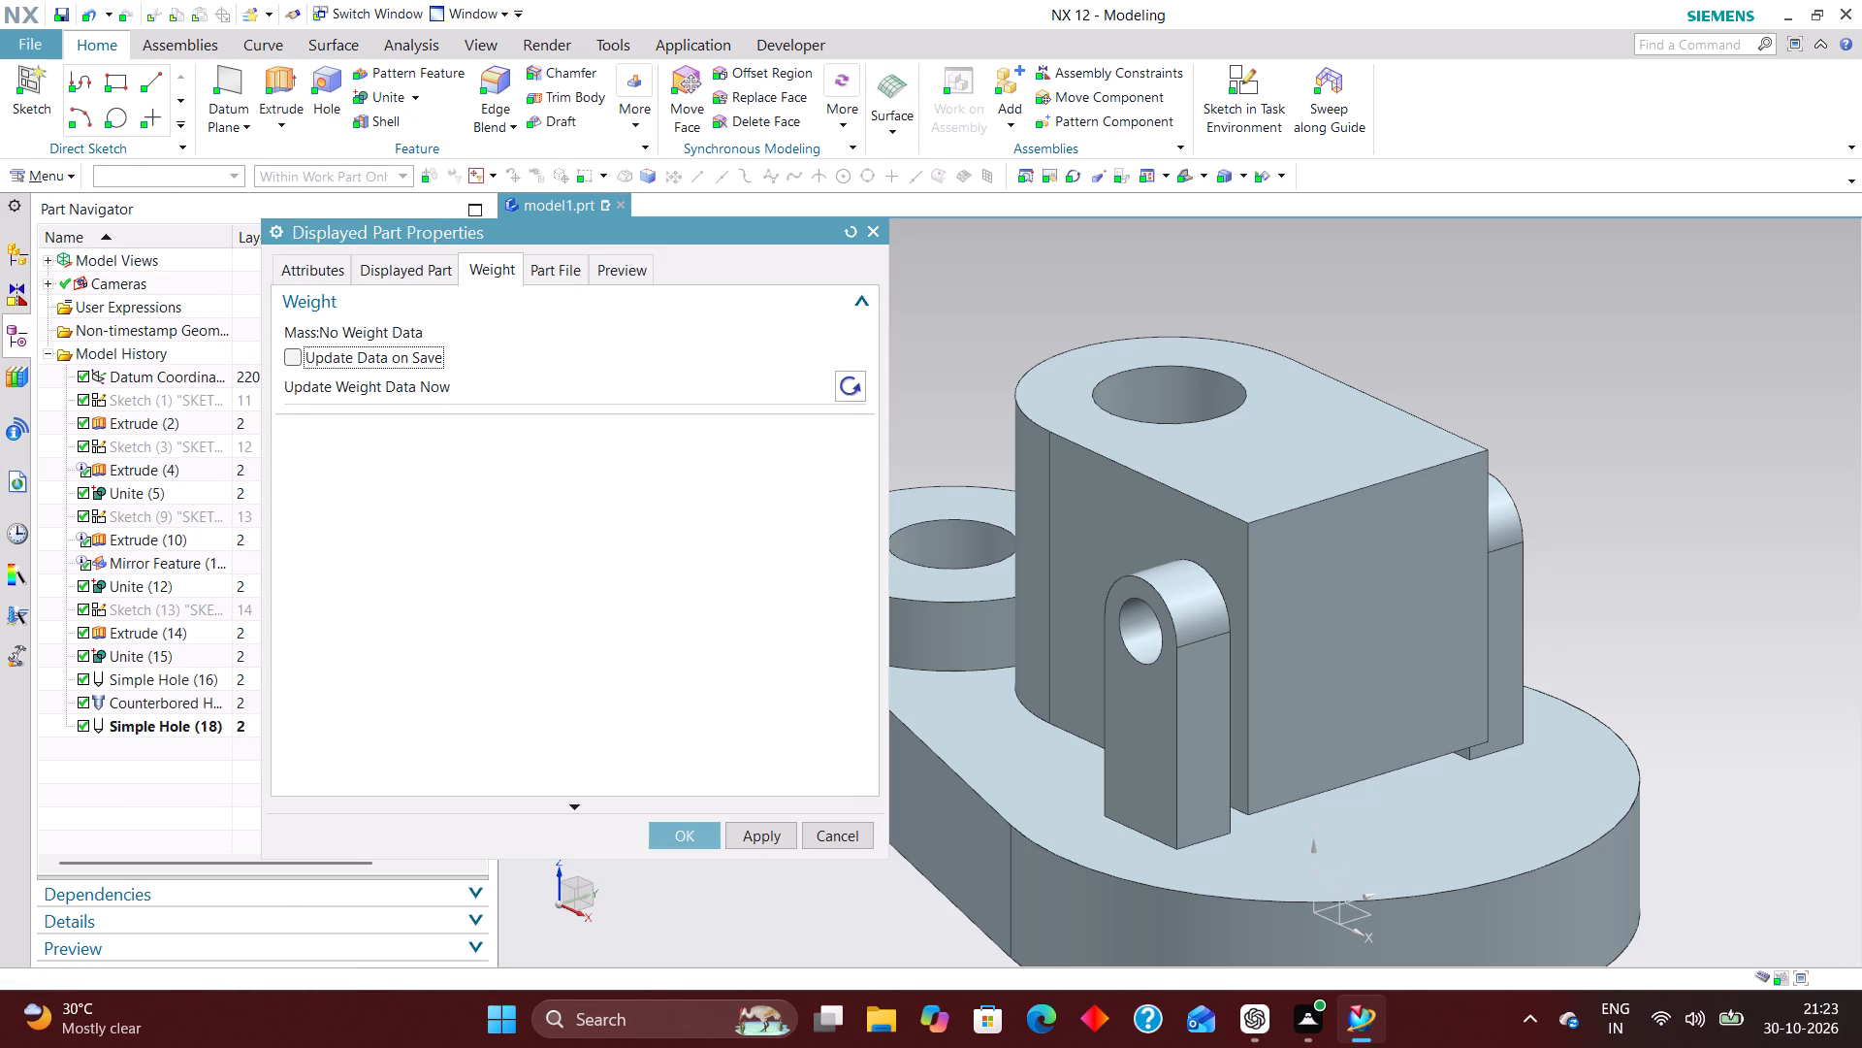
left_click(851, 379)
left_click(293, 358)
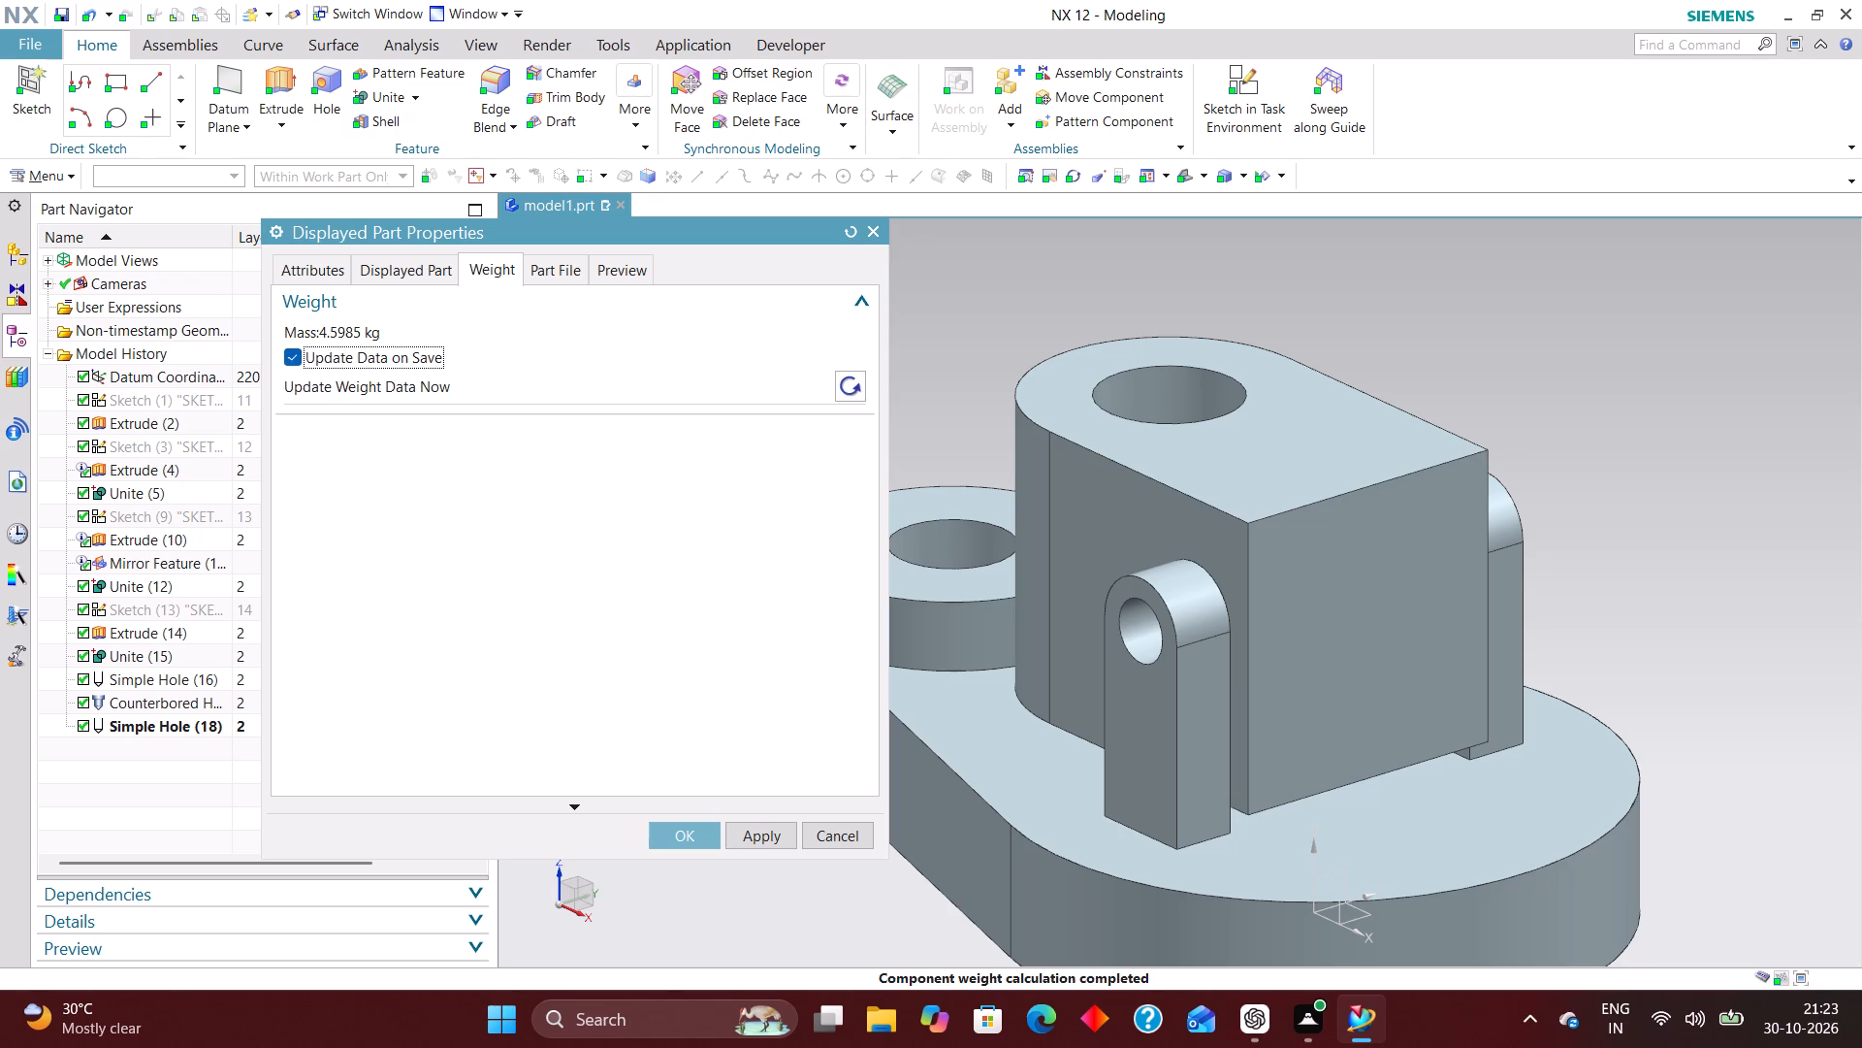
left_click(690, 839)
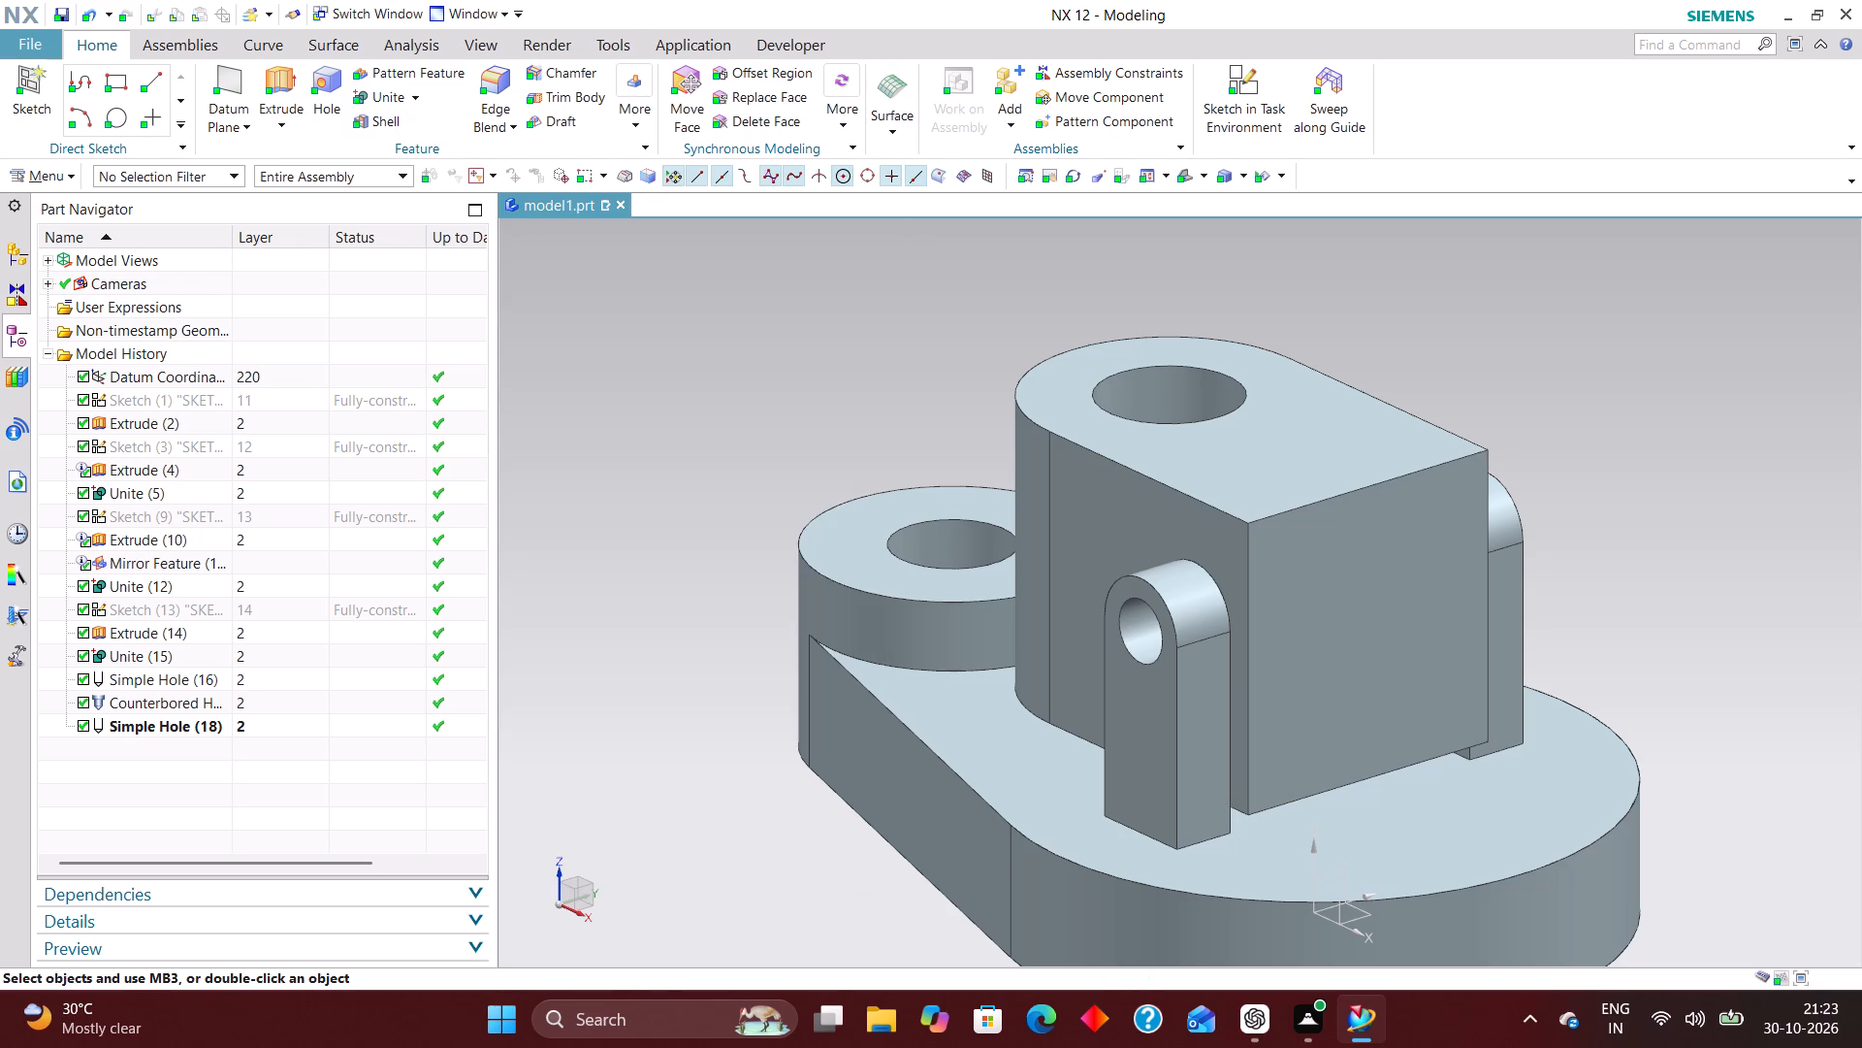
Create a new group containing the solid body, with unique membership and the default name GROUP_0.
left_click(36, 173)
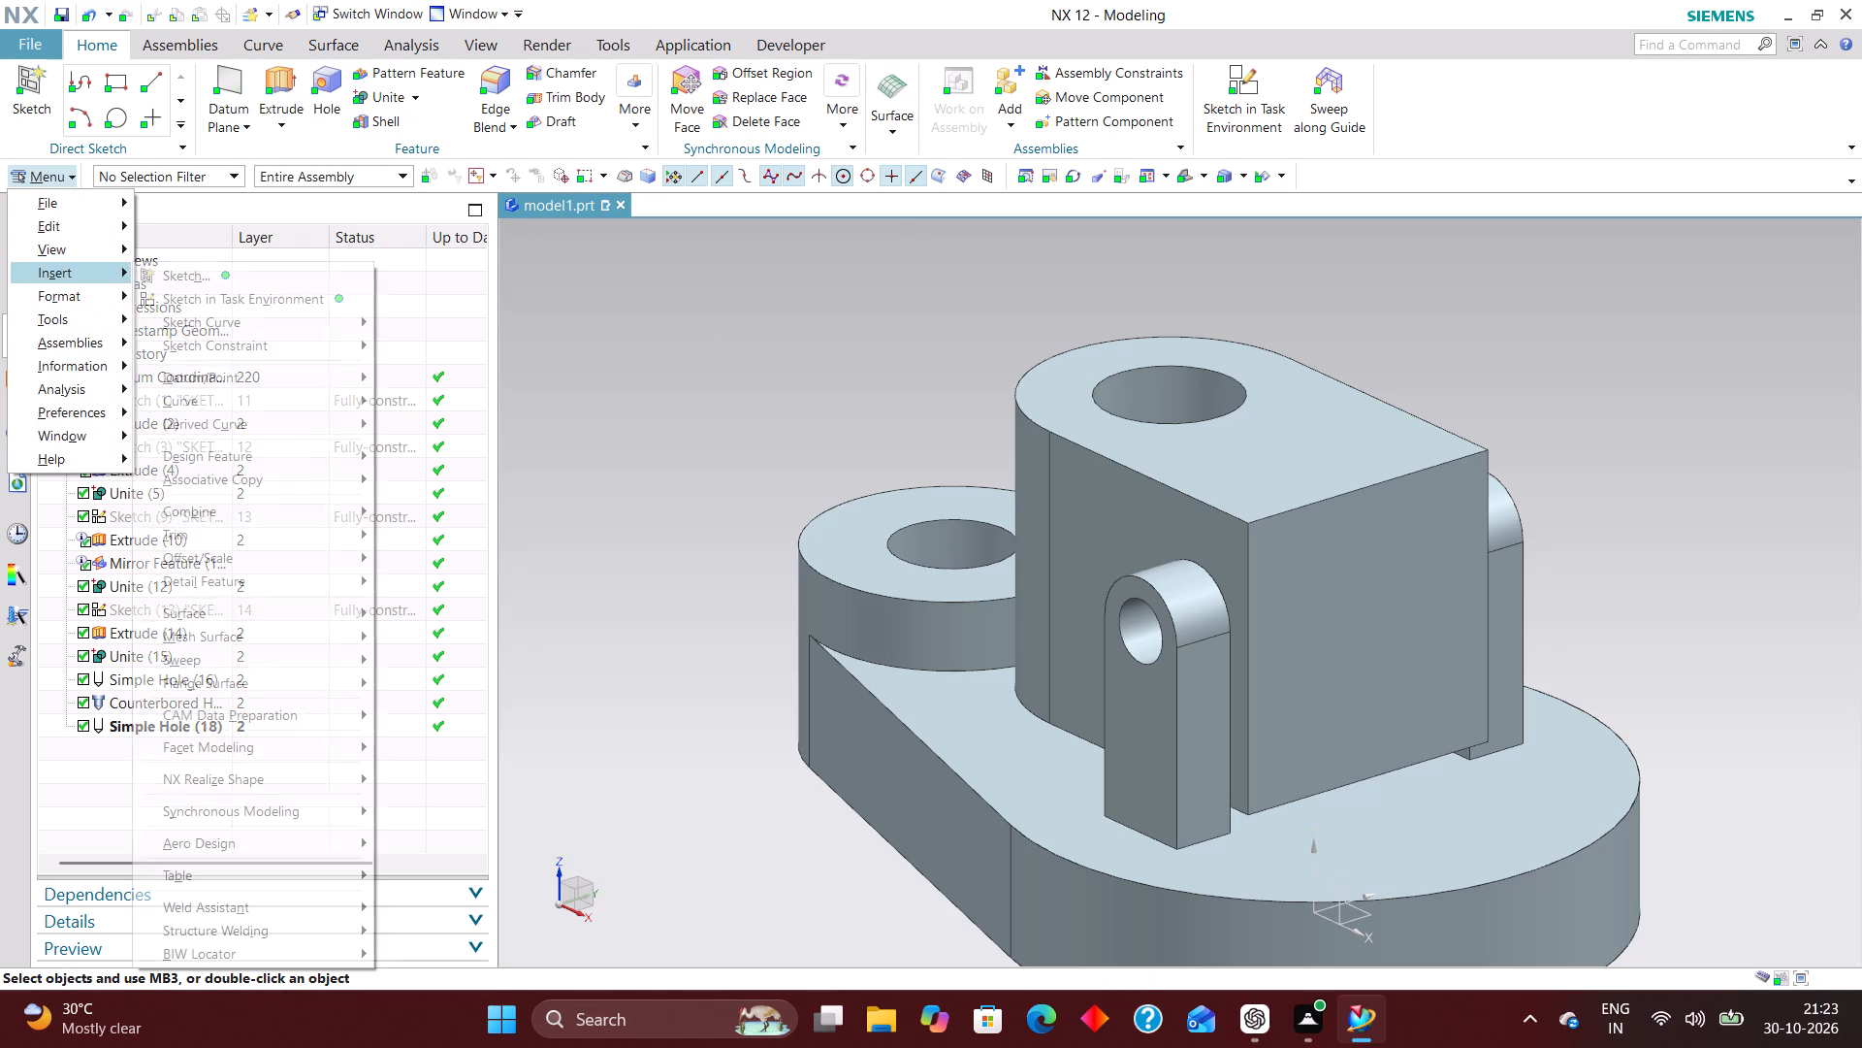
left_click(76, 293)
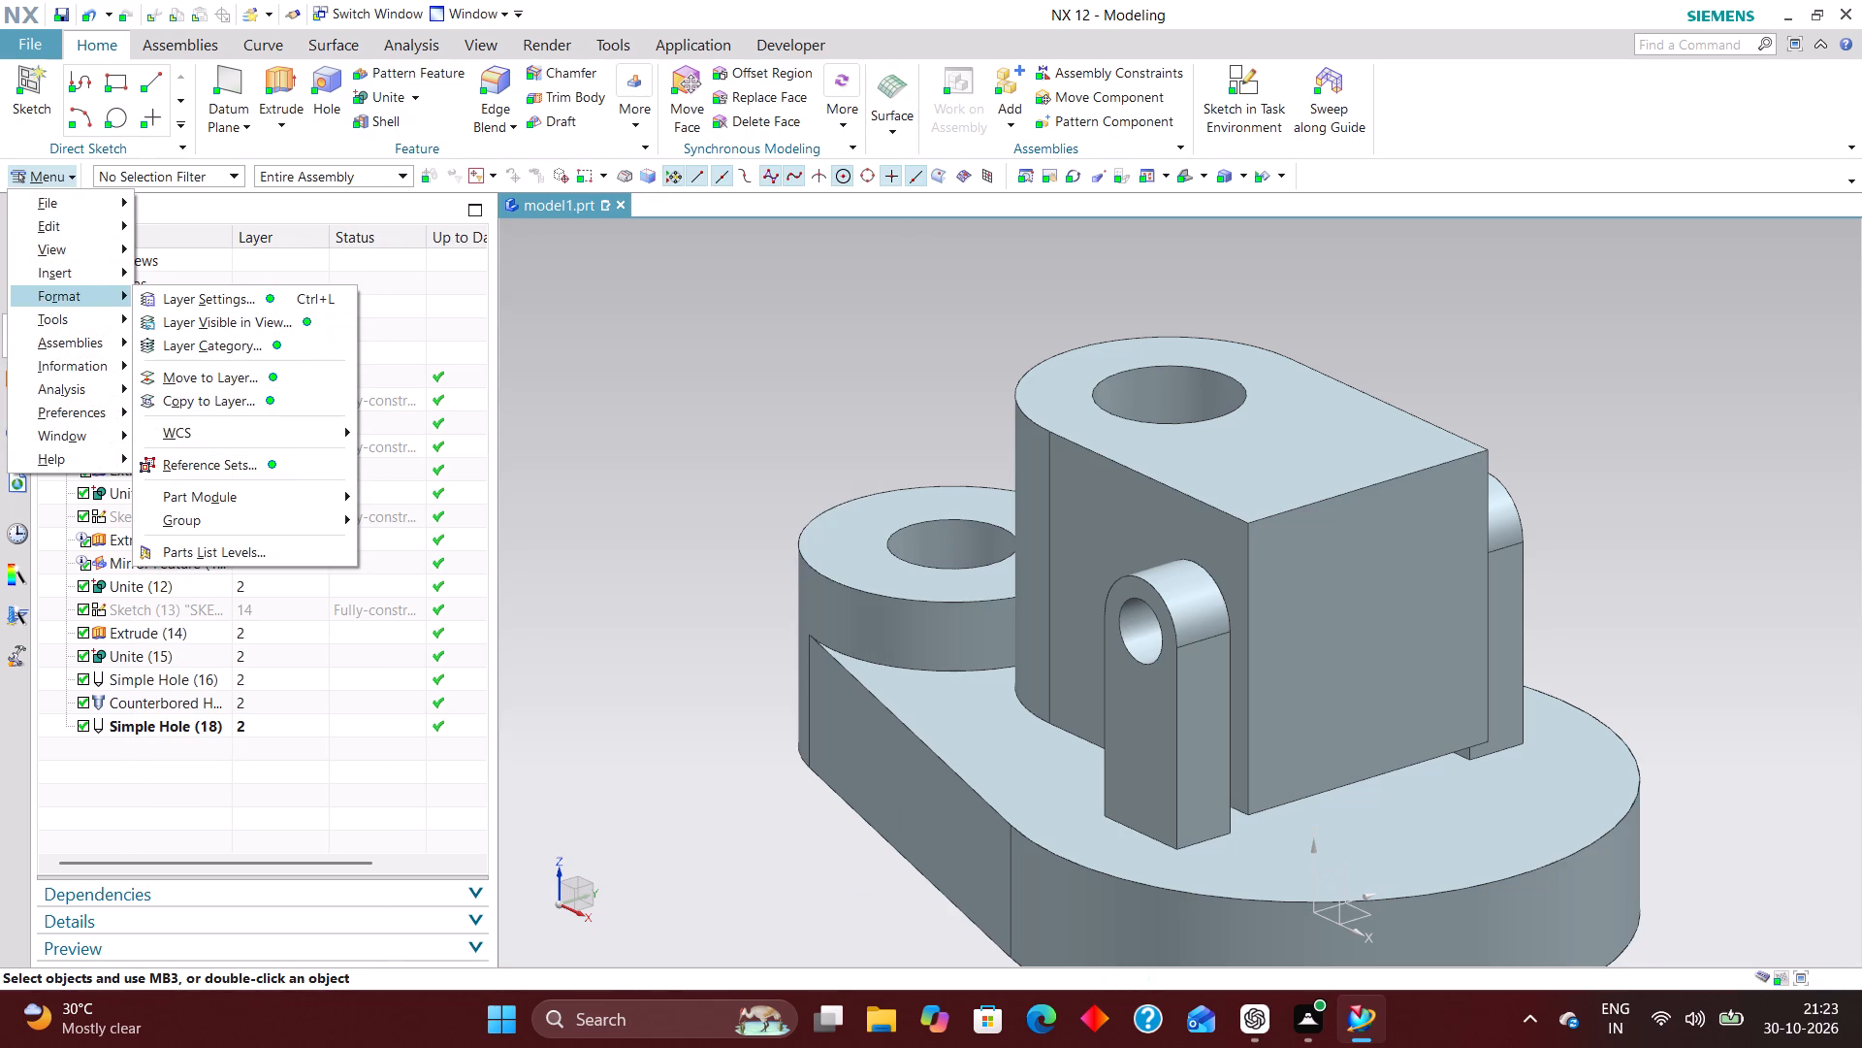
left_click(204, 522)
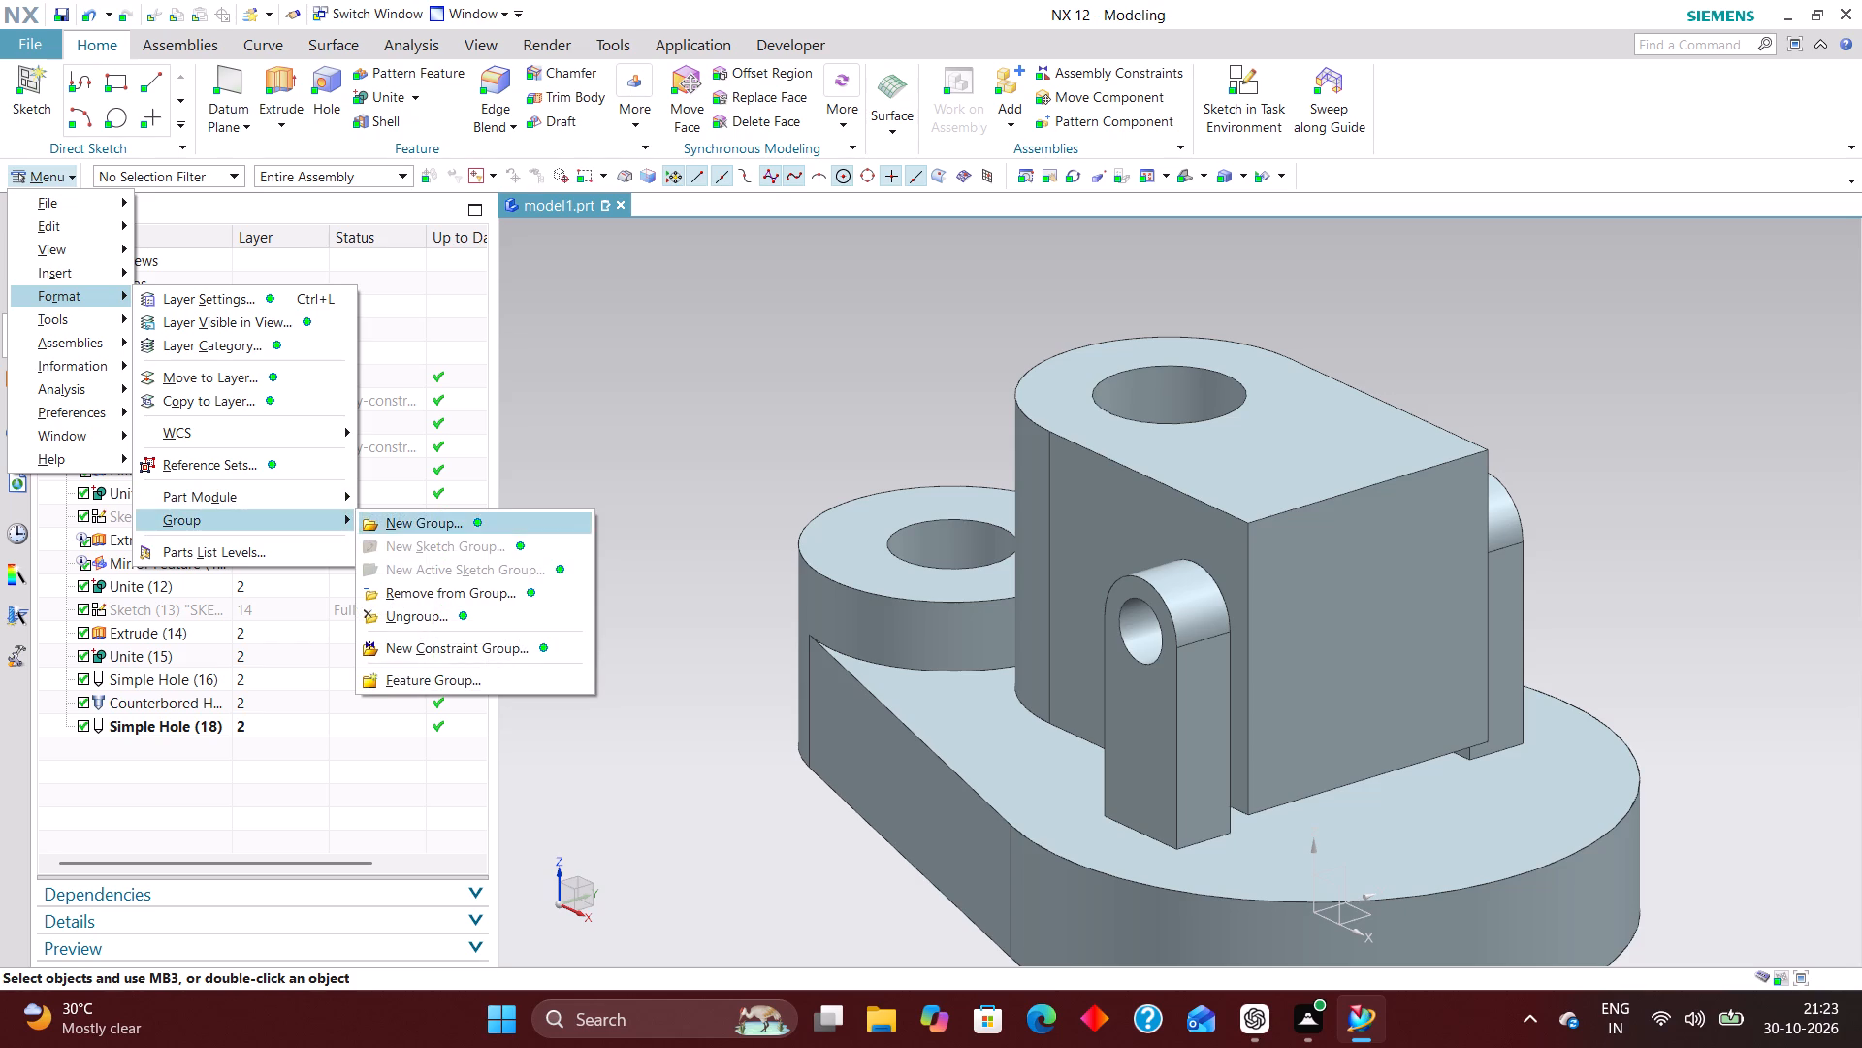
left_click(431, 527)
left_click(1347, 624)
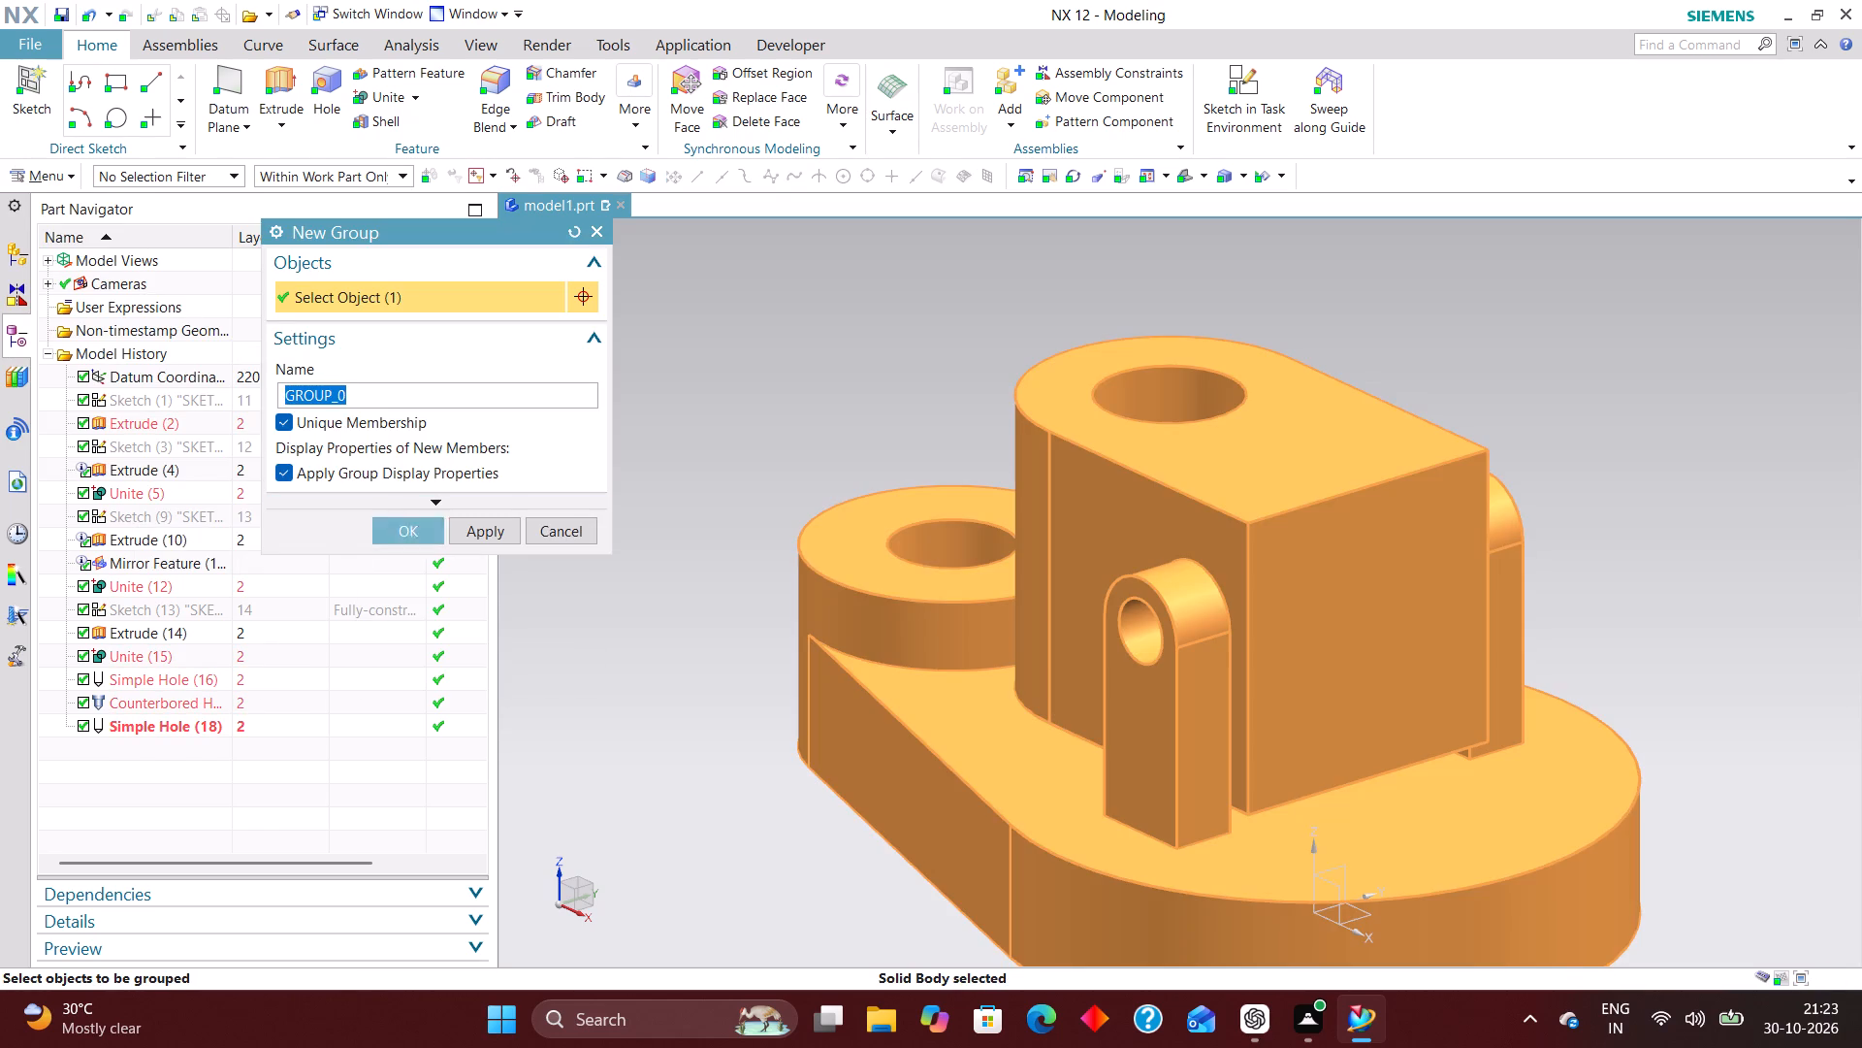
left_click(409, 534)
Set up Part Cleanup for the work part with Delete Unused Units and every serious delete action checkbox enabled.
left_click(45, 178)
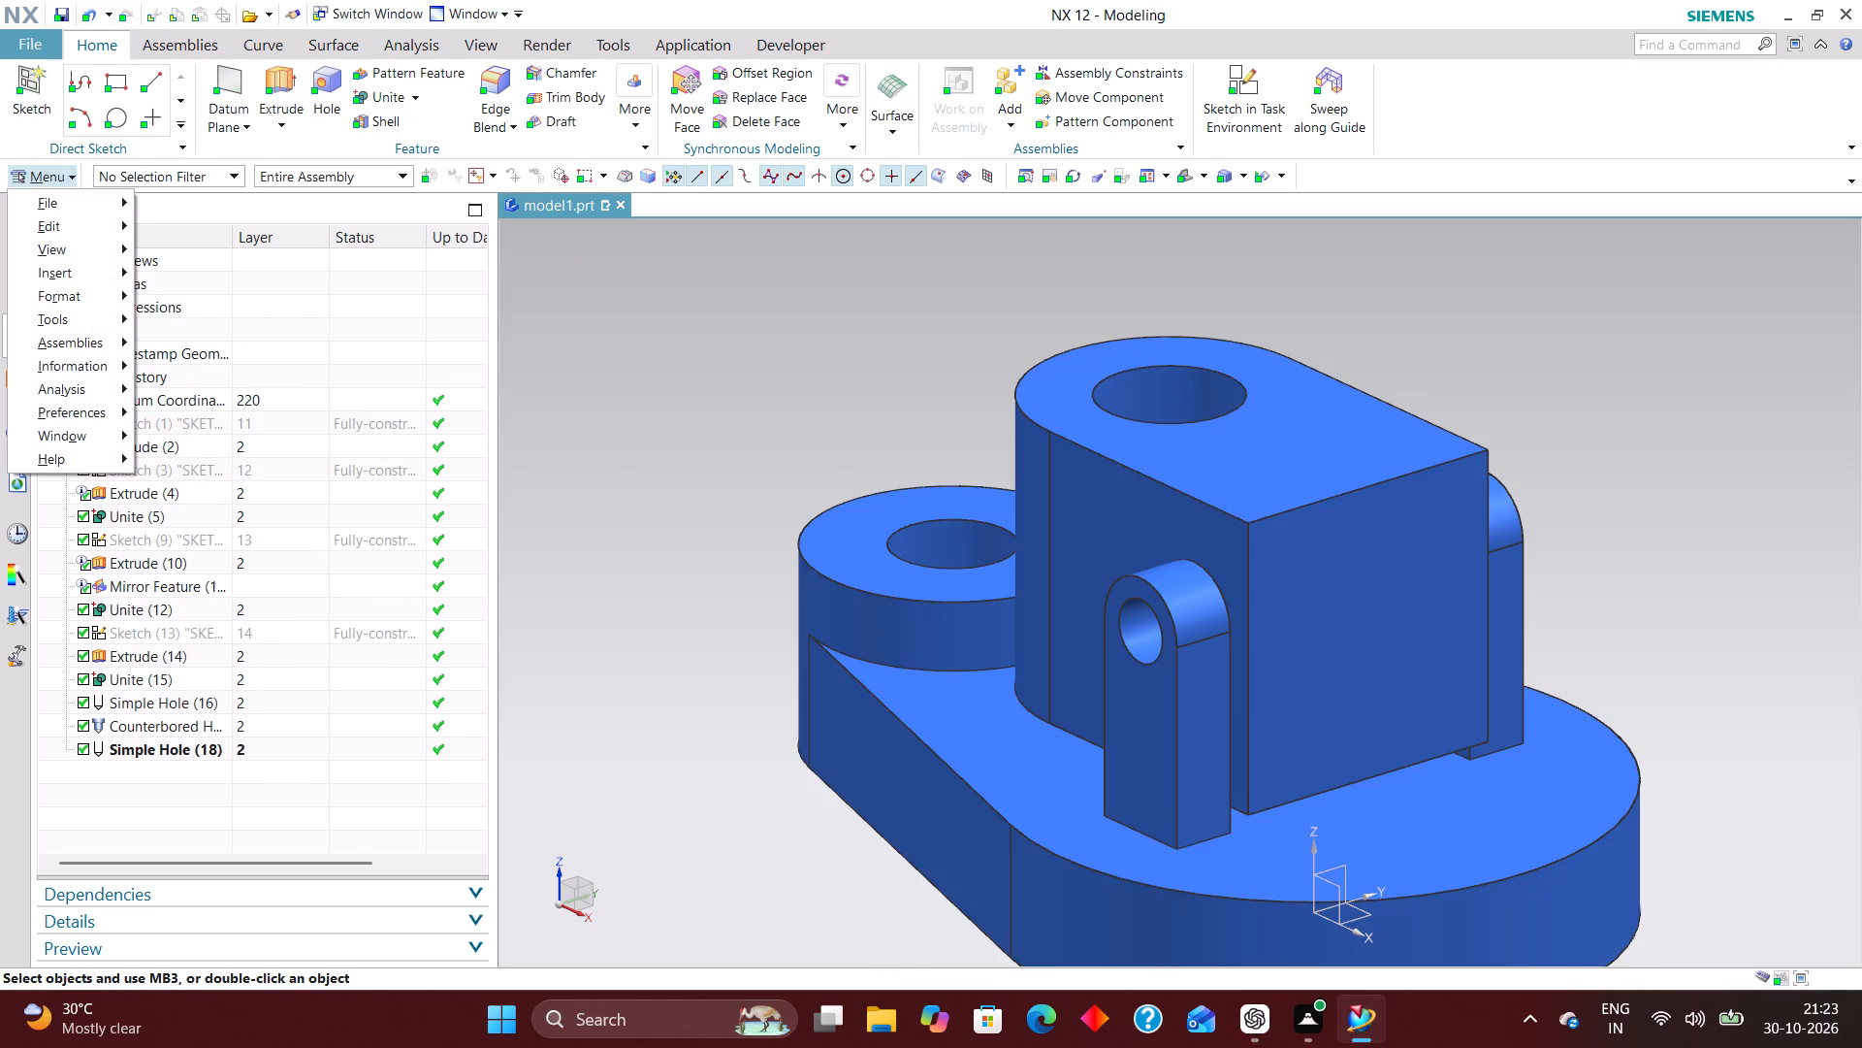
left_click(88, 211)
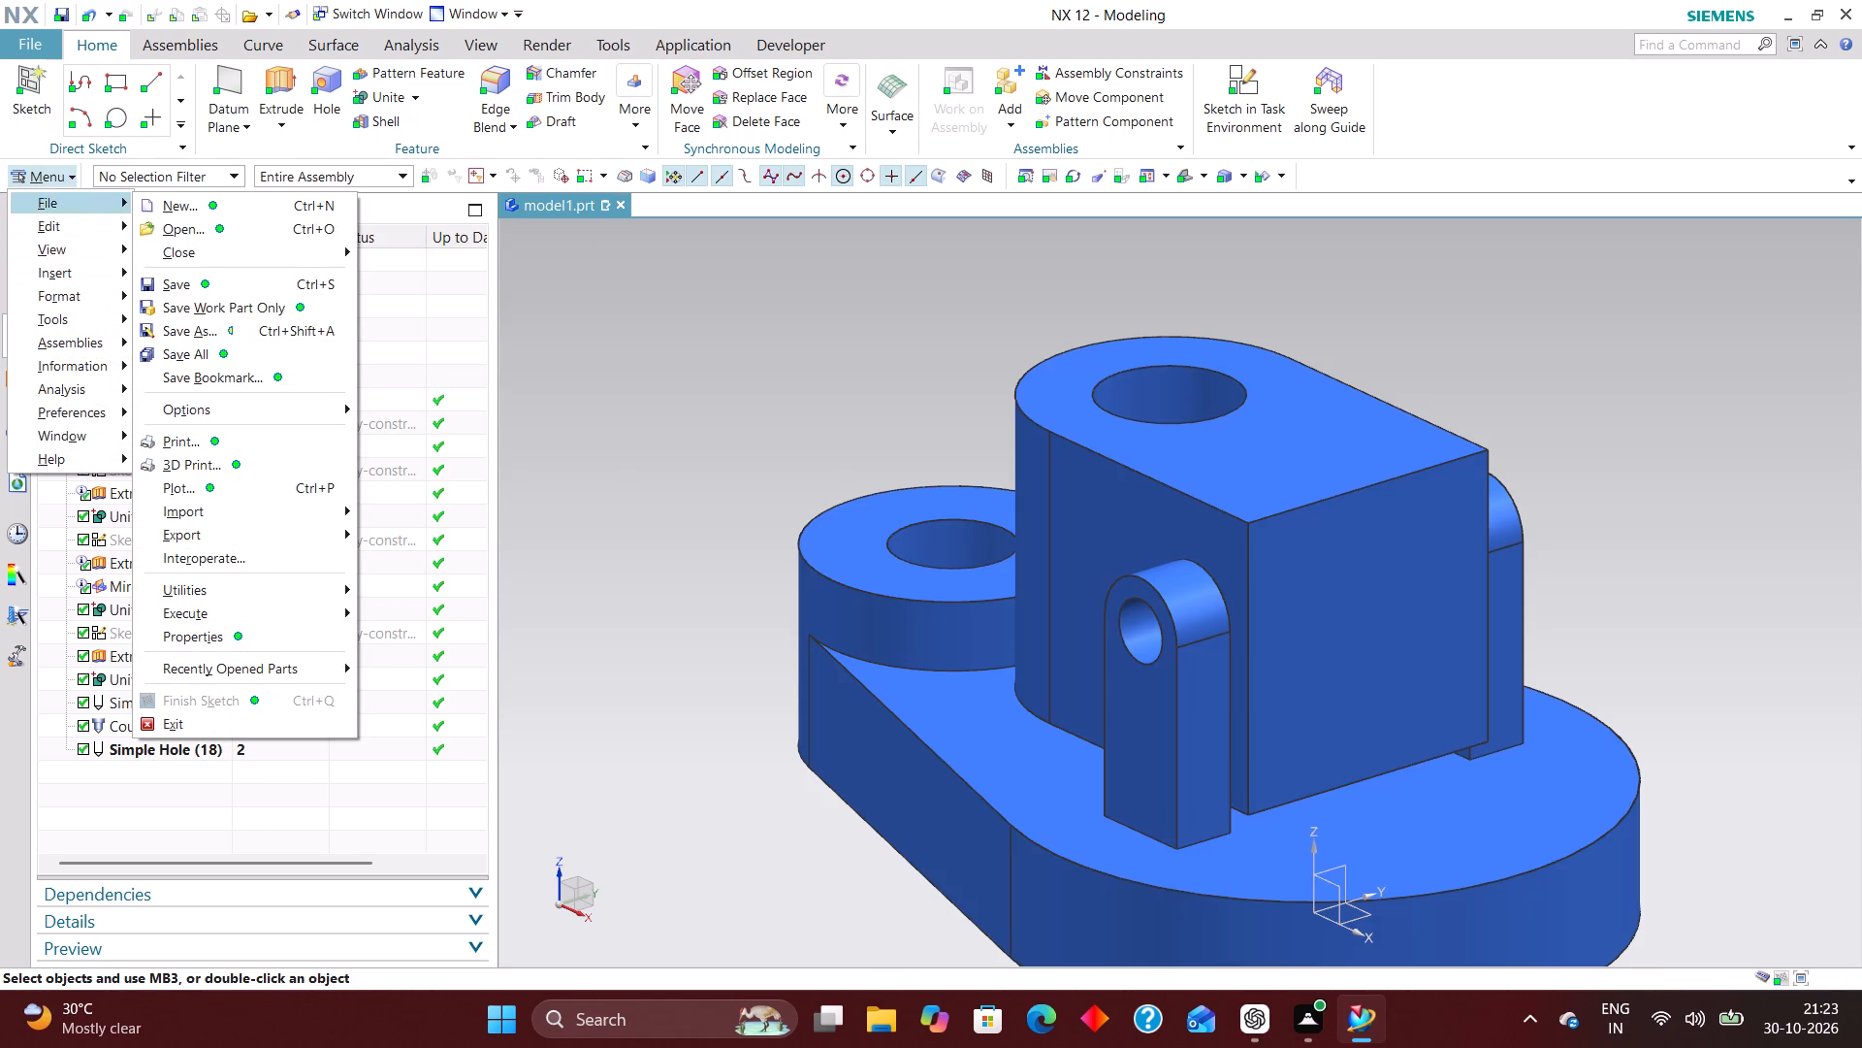
left_click(232, 590)
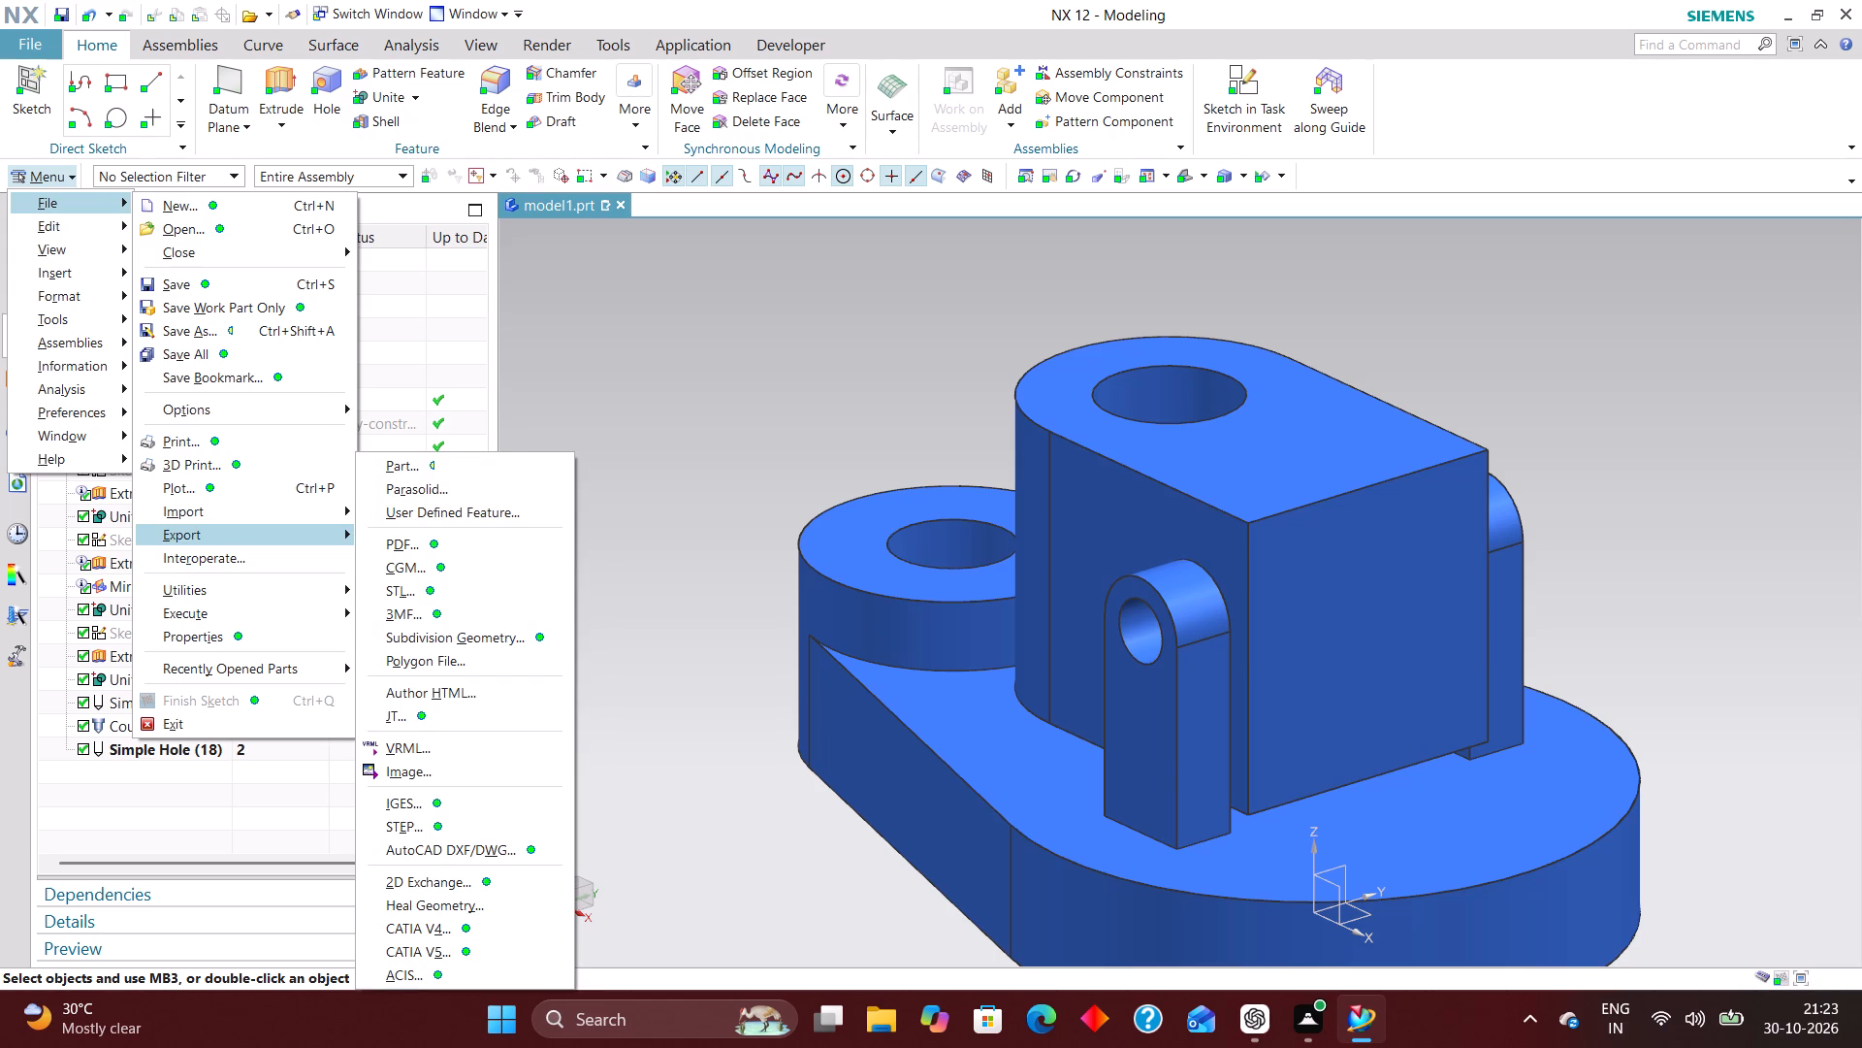
left_click(246, 586)
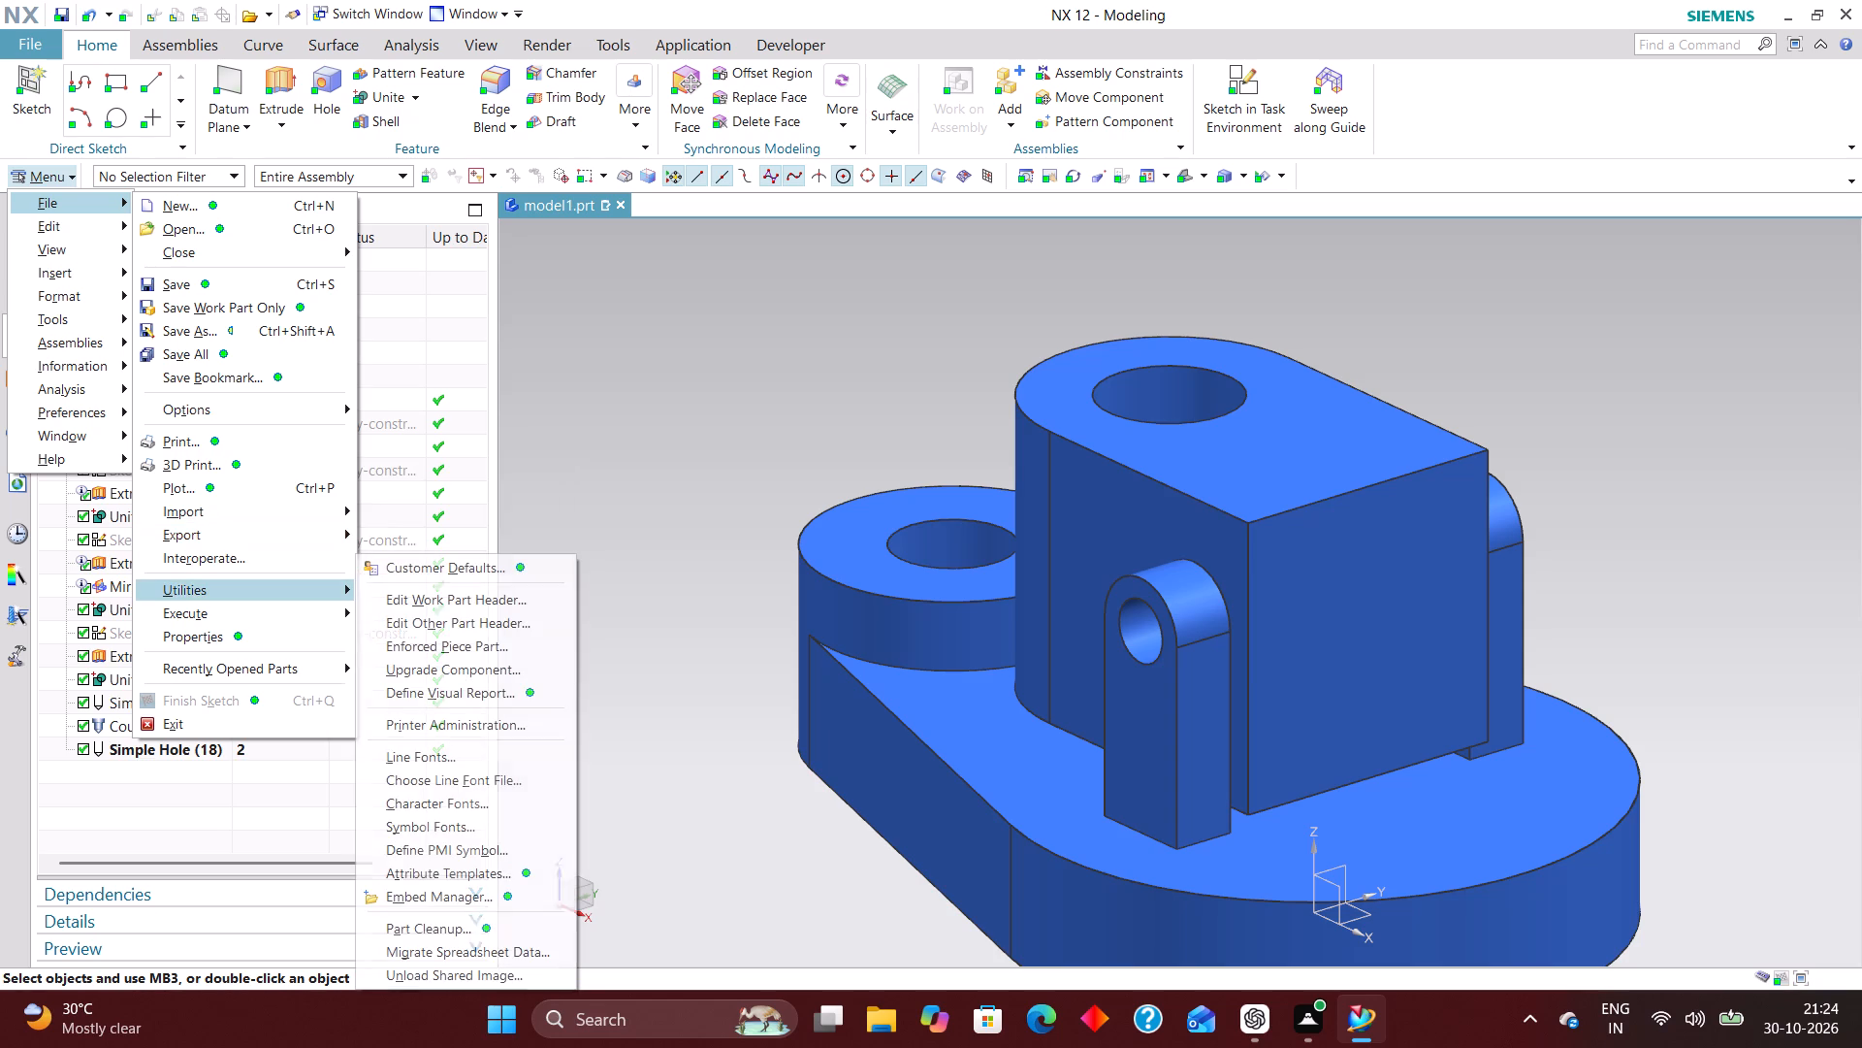
left_click(465, 927)
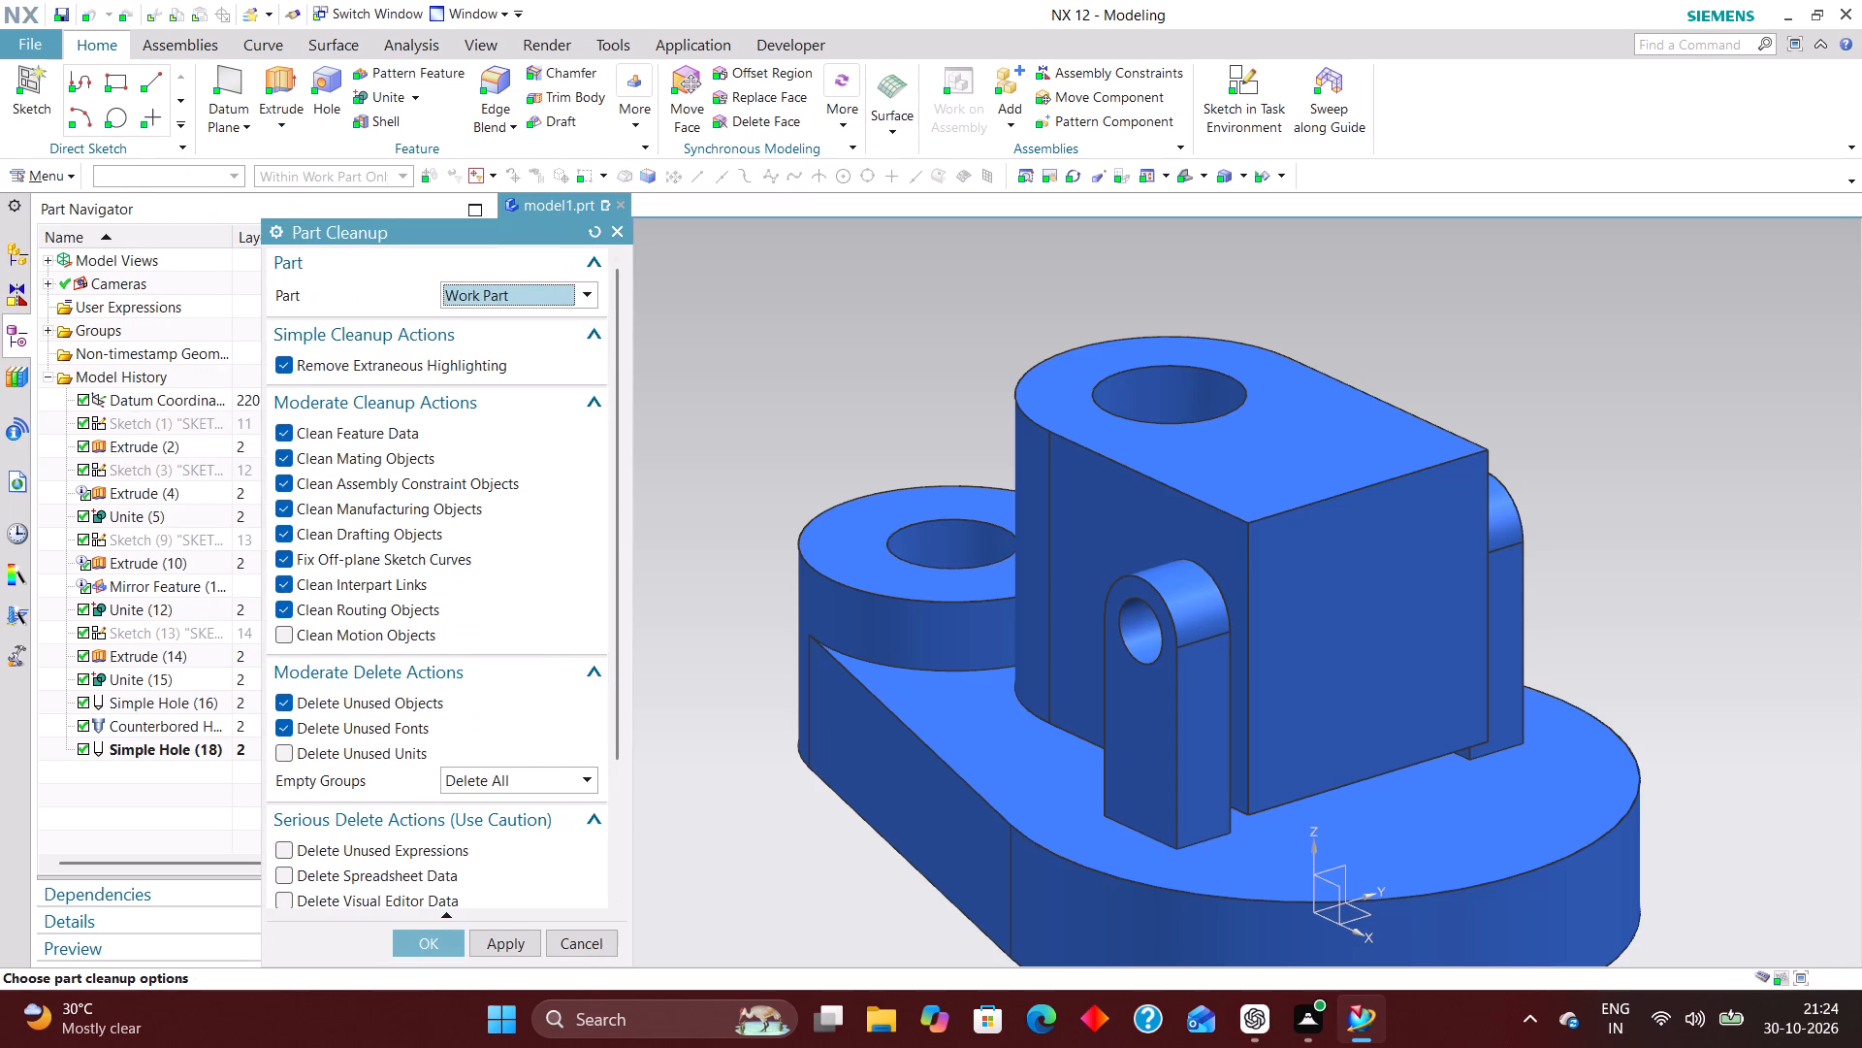
scroll(381, 611, "down", 5)
left_click(335, 590)
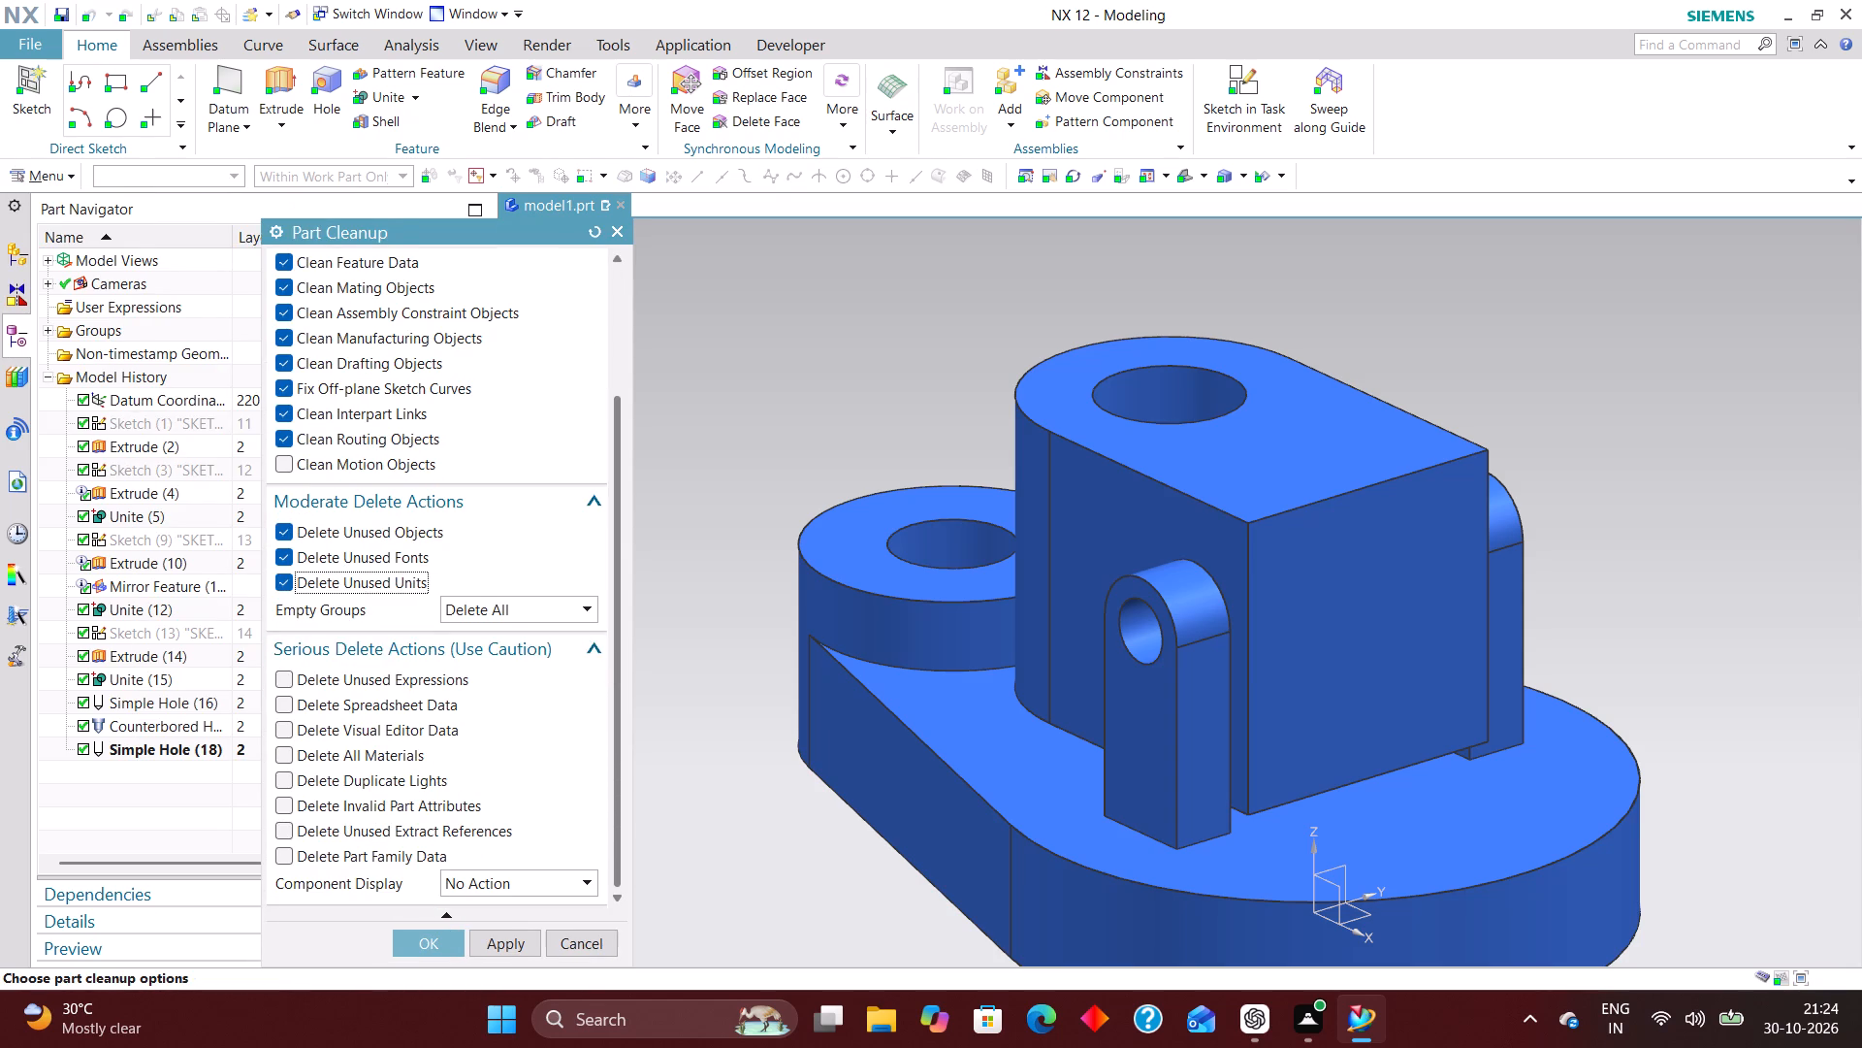
left_click(332, 671)
left_click(337, 697)
left_click(340, 724)
left_click(337, 757)
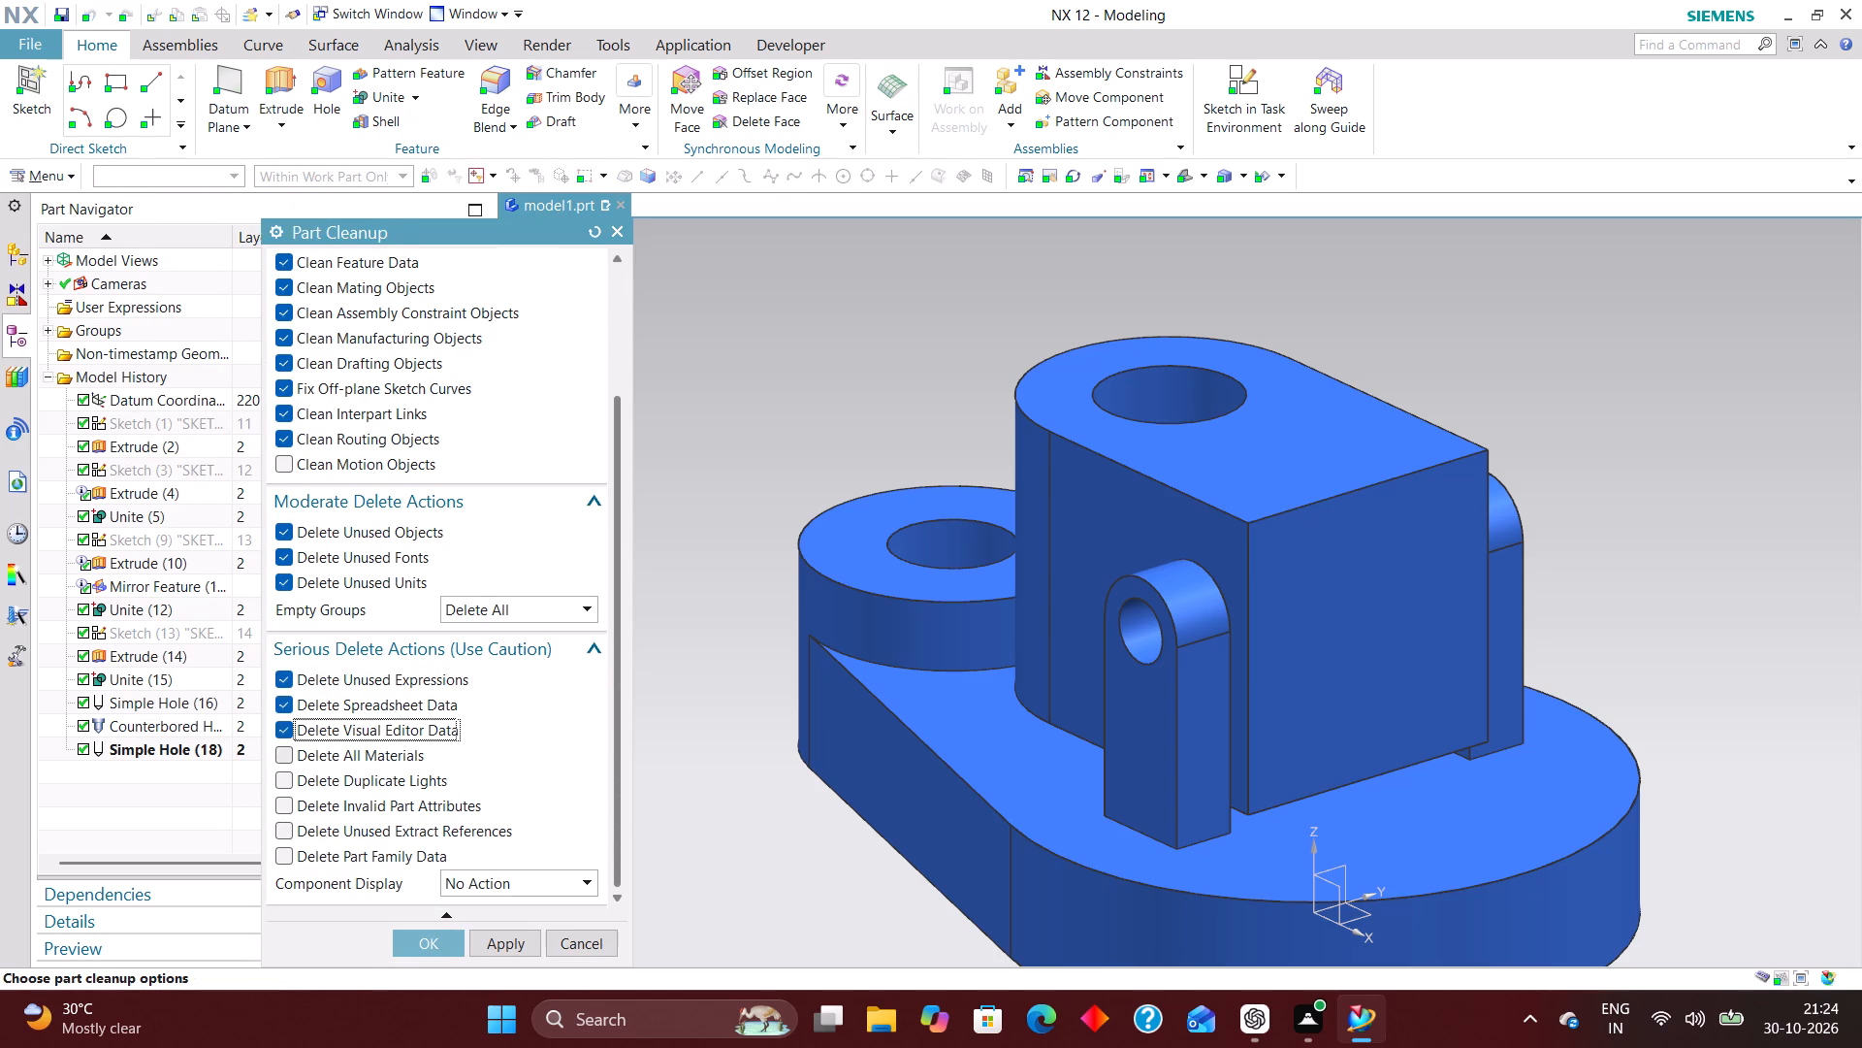
left_click(337, 774)
left_click(337, 795)
left_click(340, 829)
left_click(342, 847)
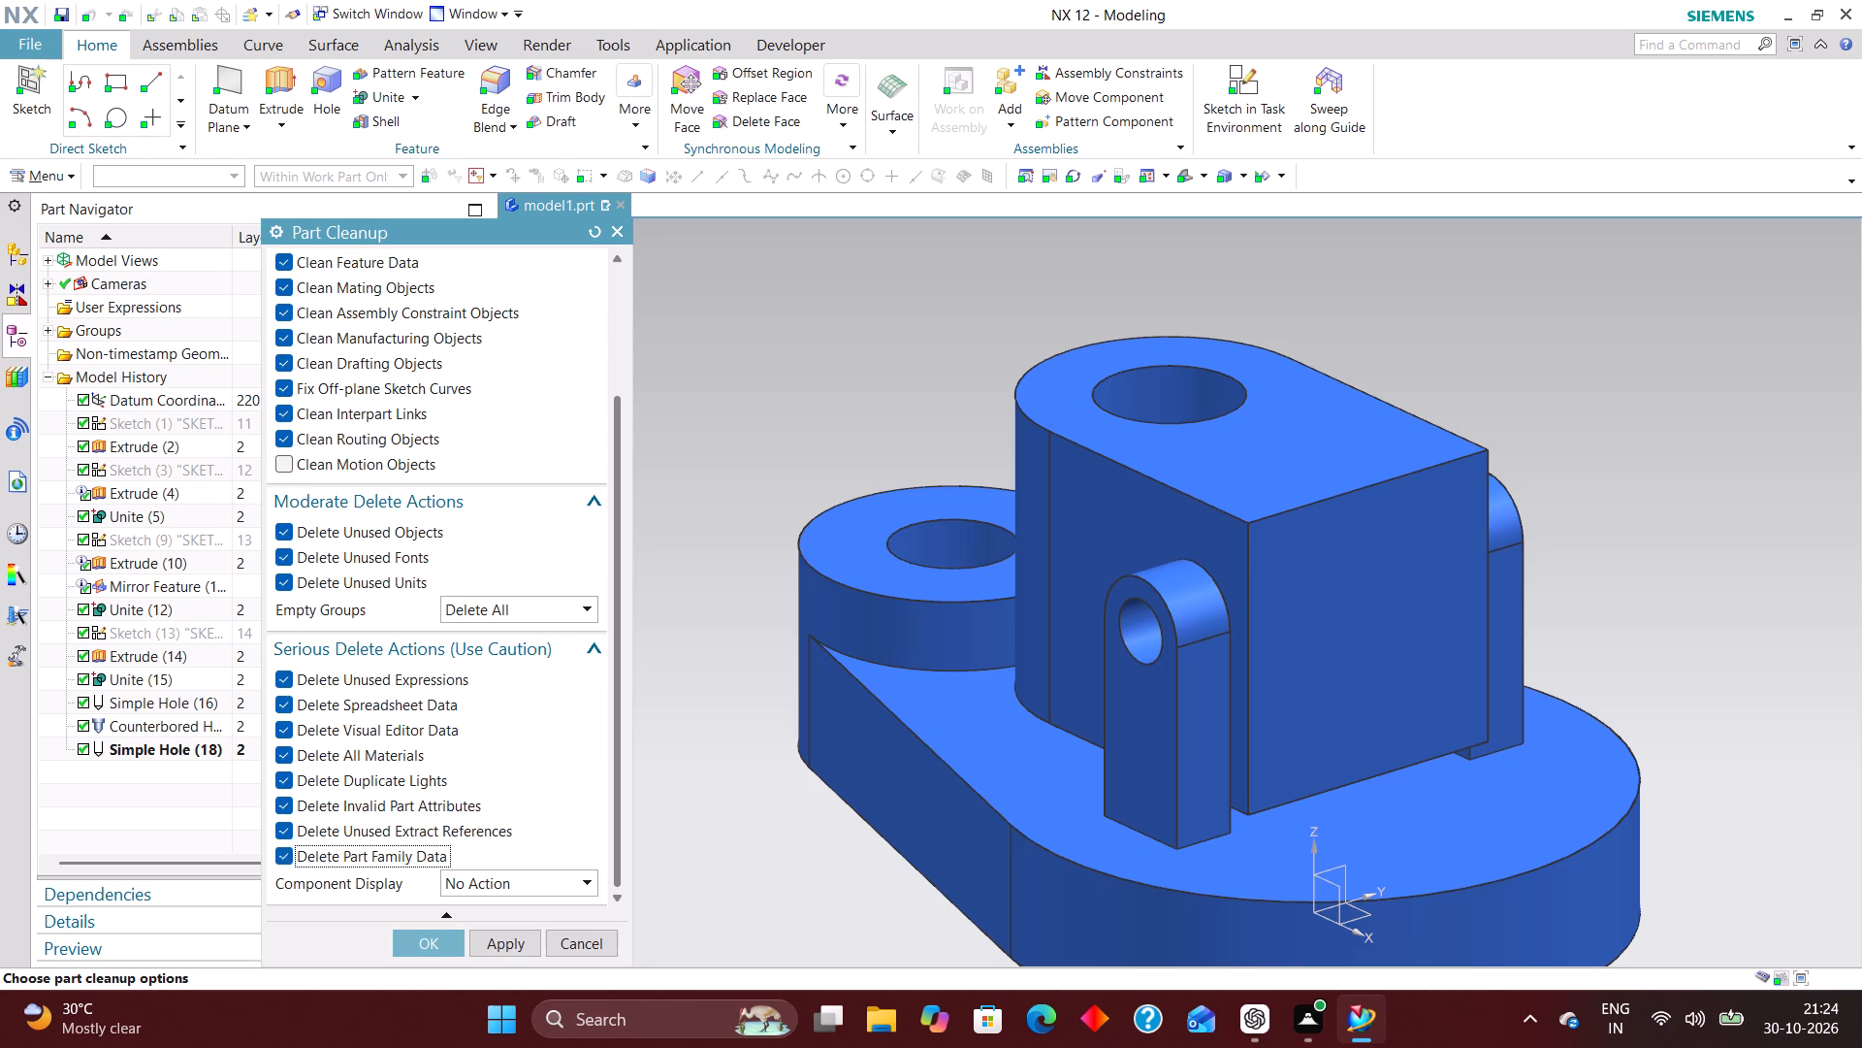
Set the cleanup's component display to Remove All Changes and run it, accepting the display reset.
left_click(507, 881)
left_click(509, 947)
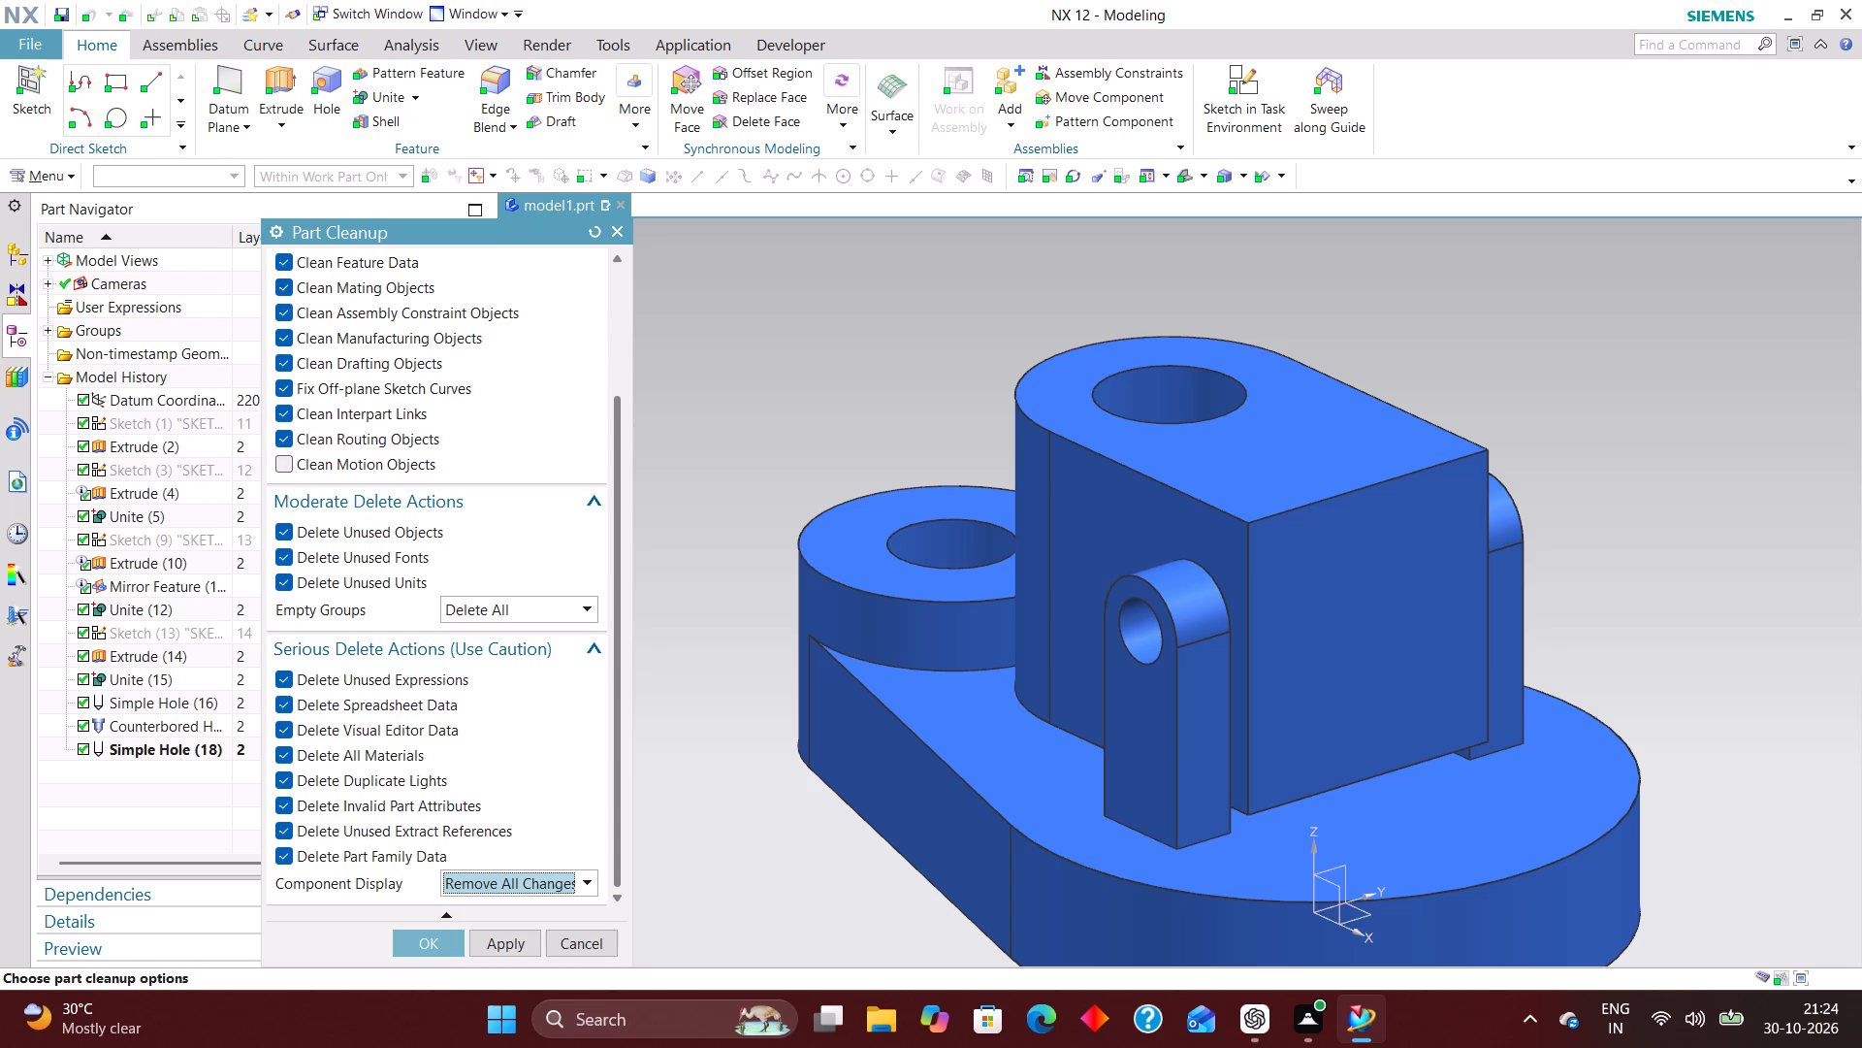
scroll(423, 483, "down", 4)
left_click(446, 940)
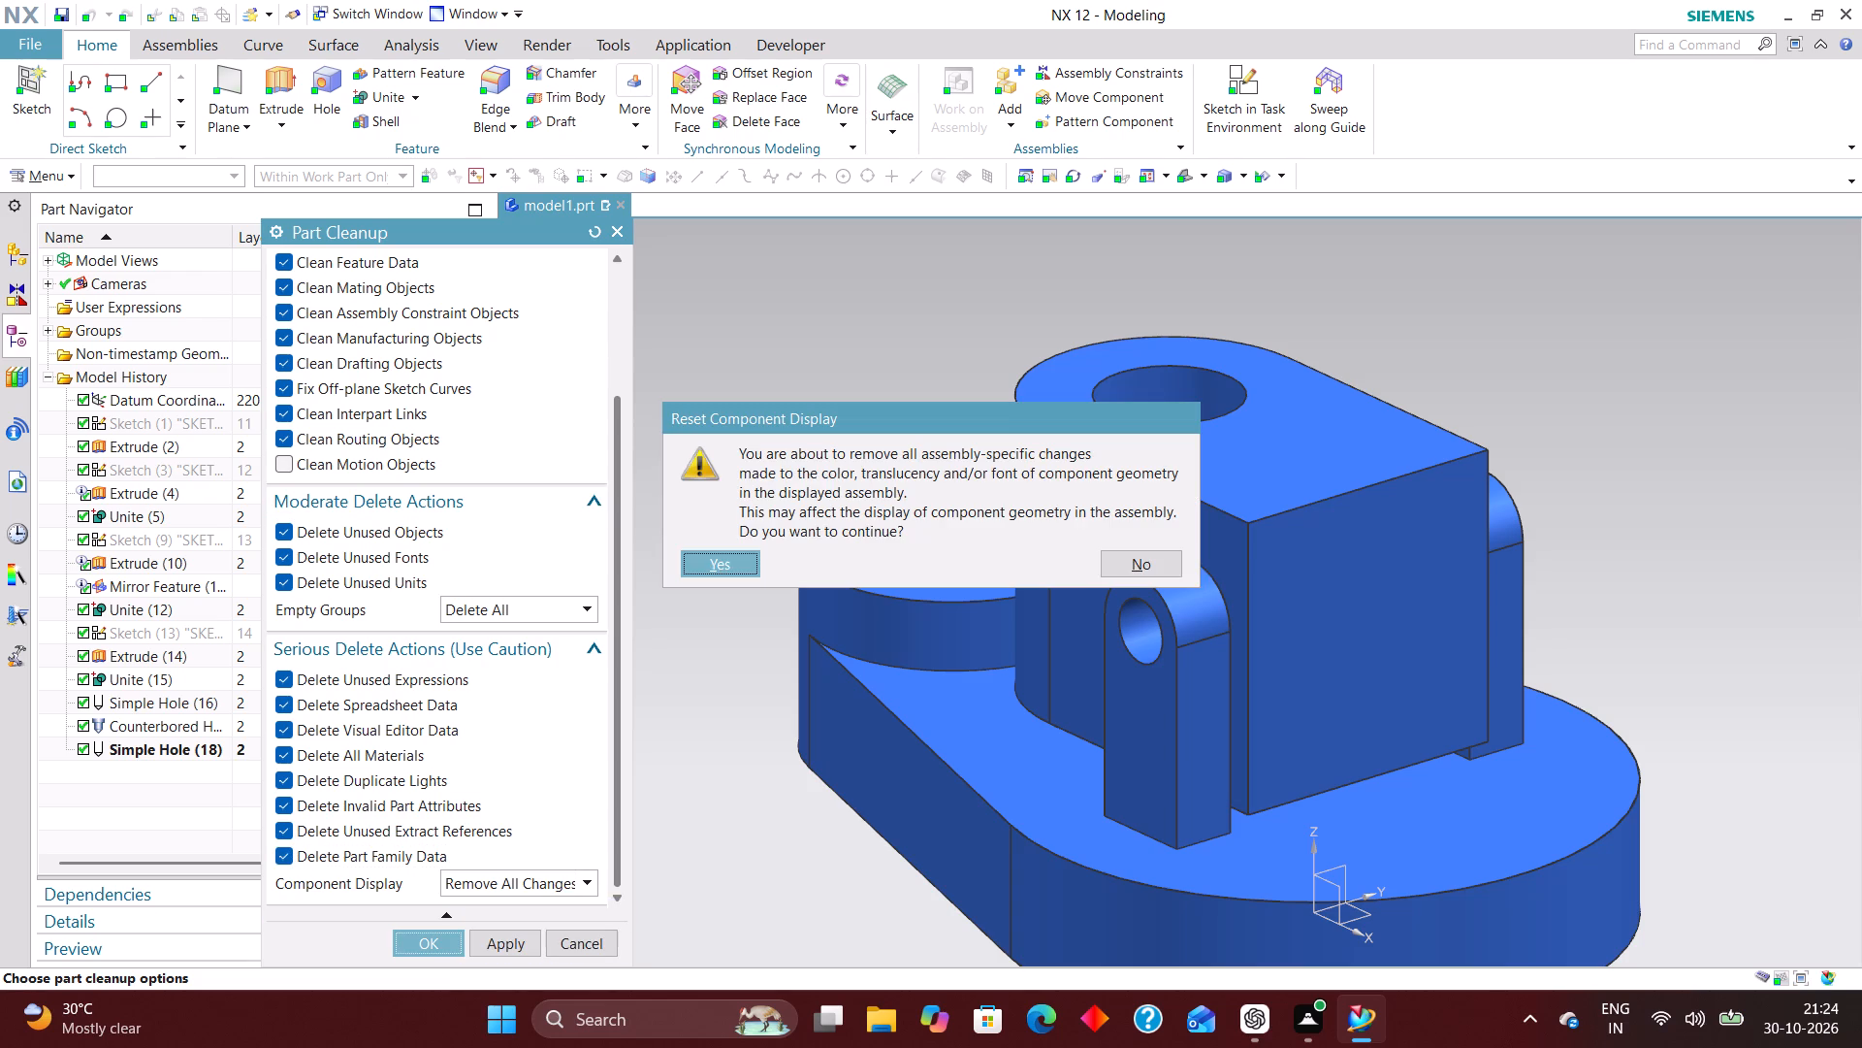
left_click(707, 569)
left_click(729, 525)
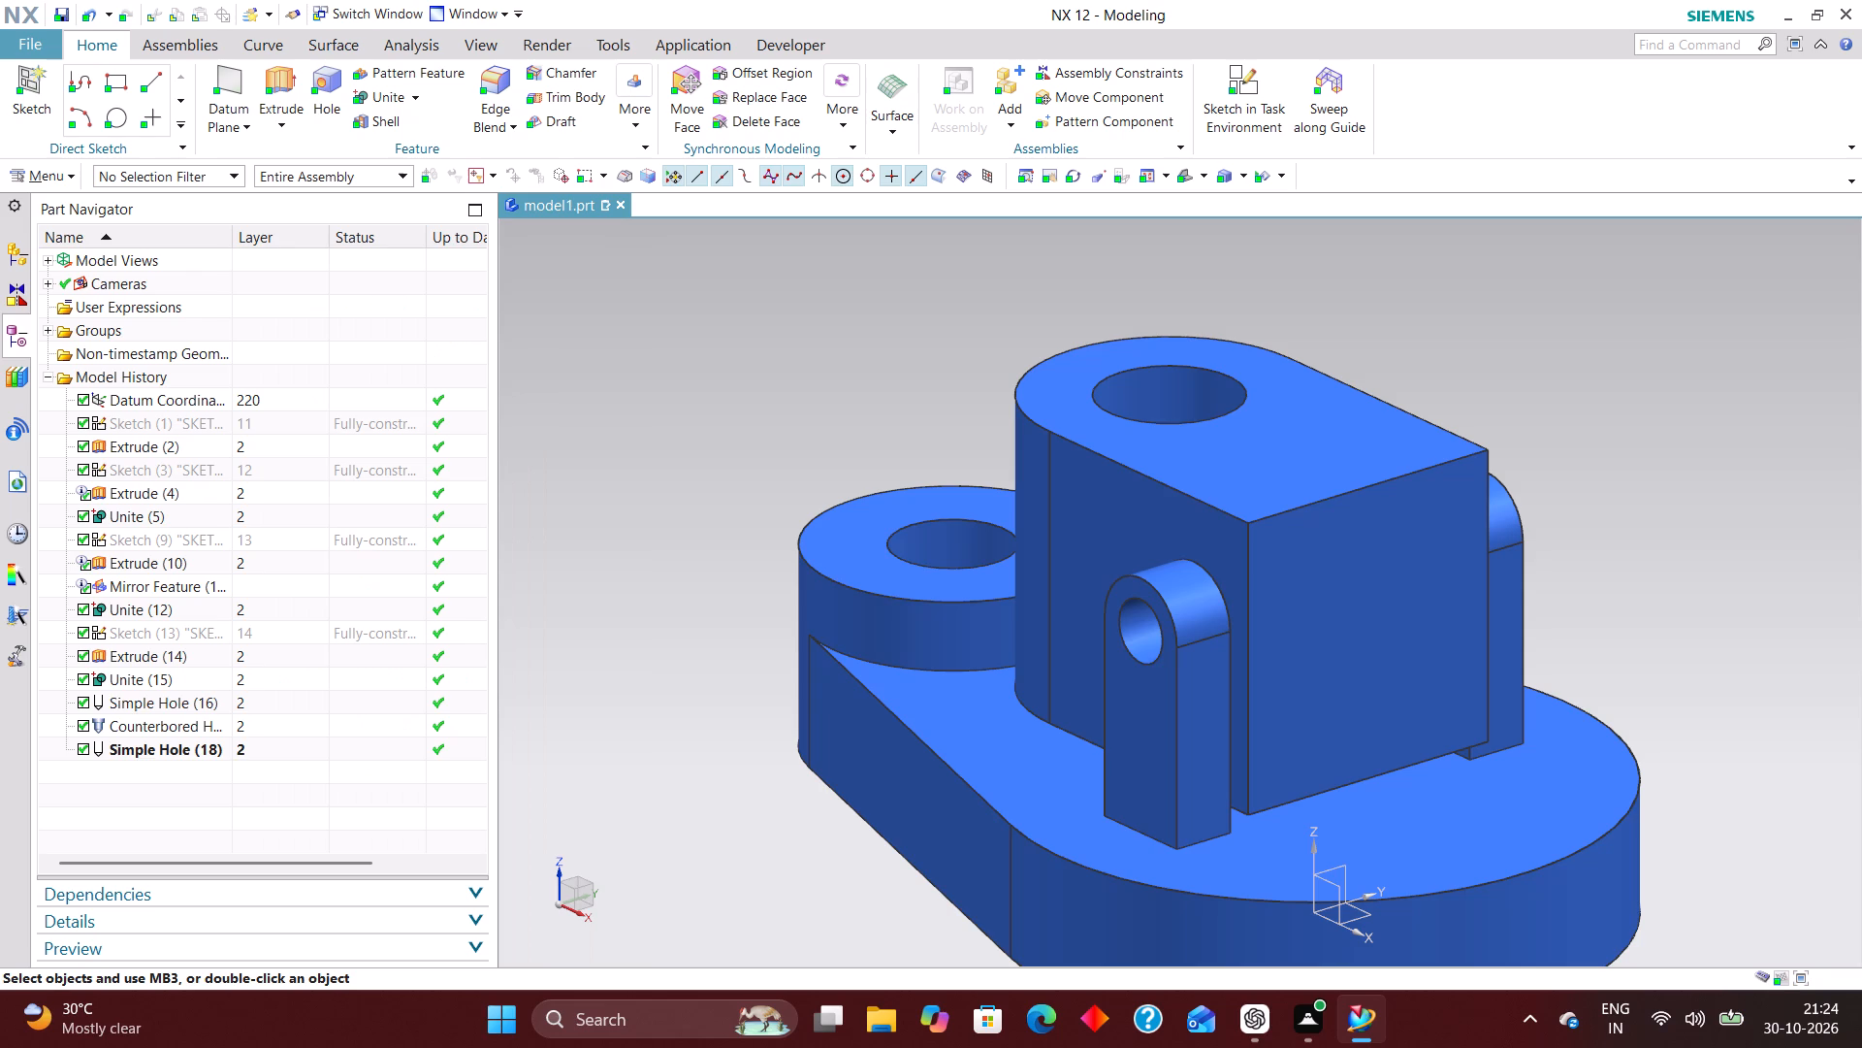
Add a new reference set, REFERENCE_SET1, containing the solid body.
left_click(67, 176)
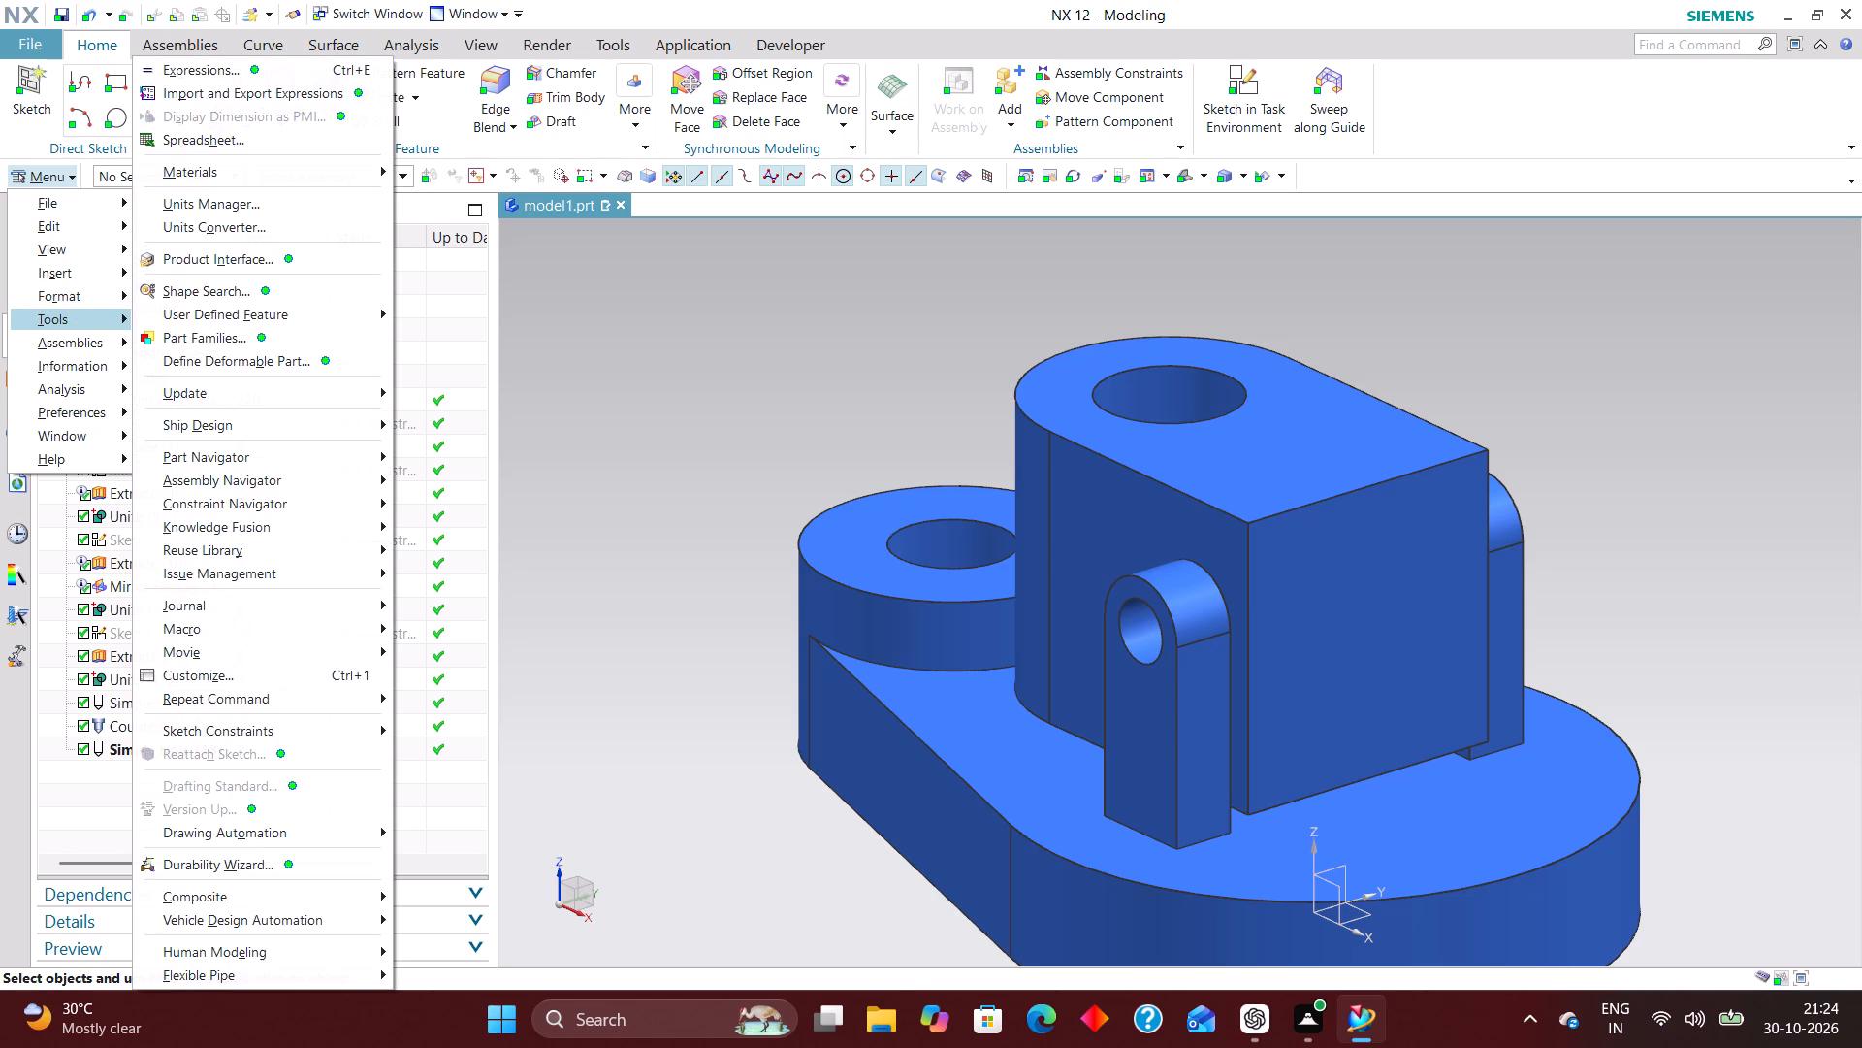
left_click(81, 297)
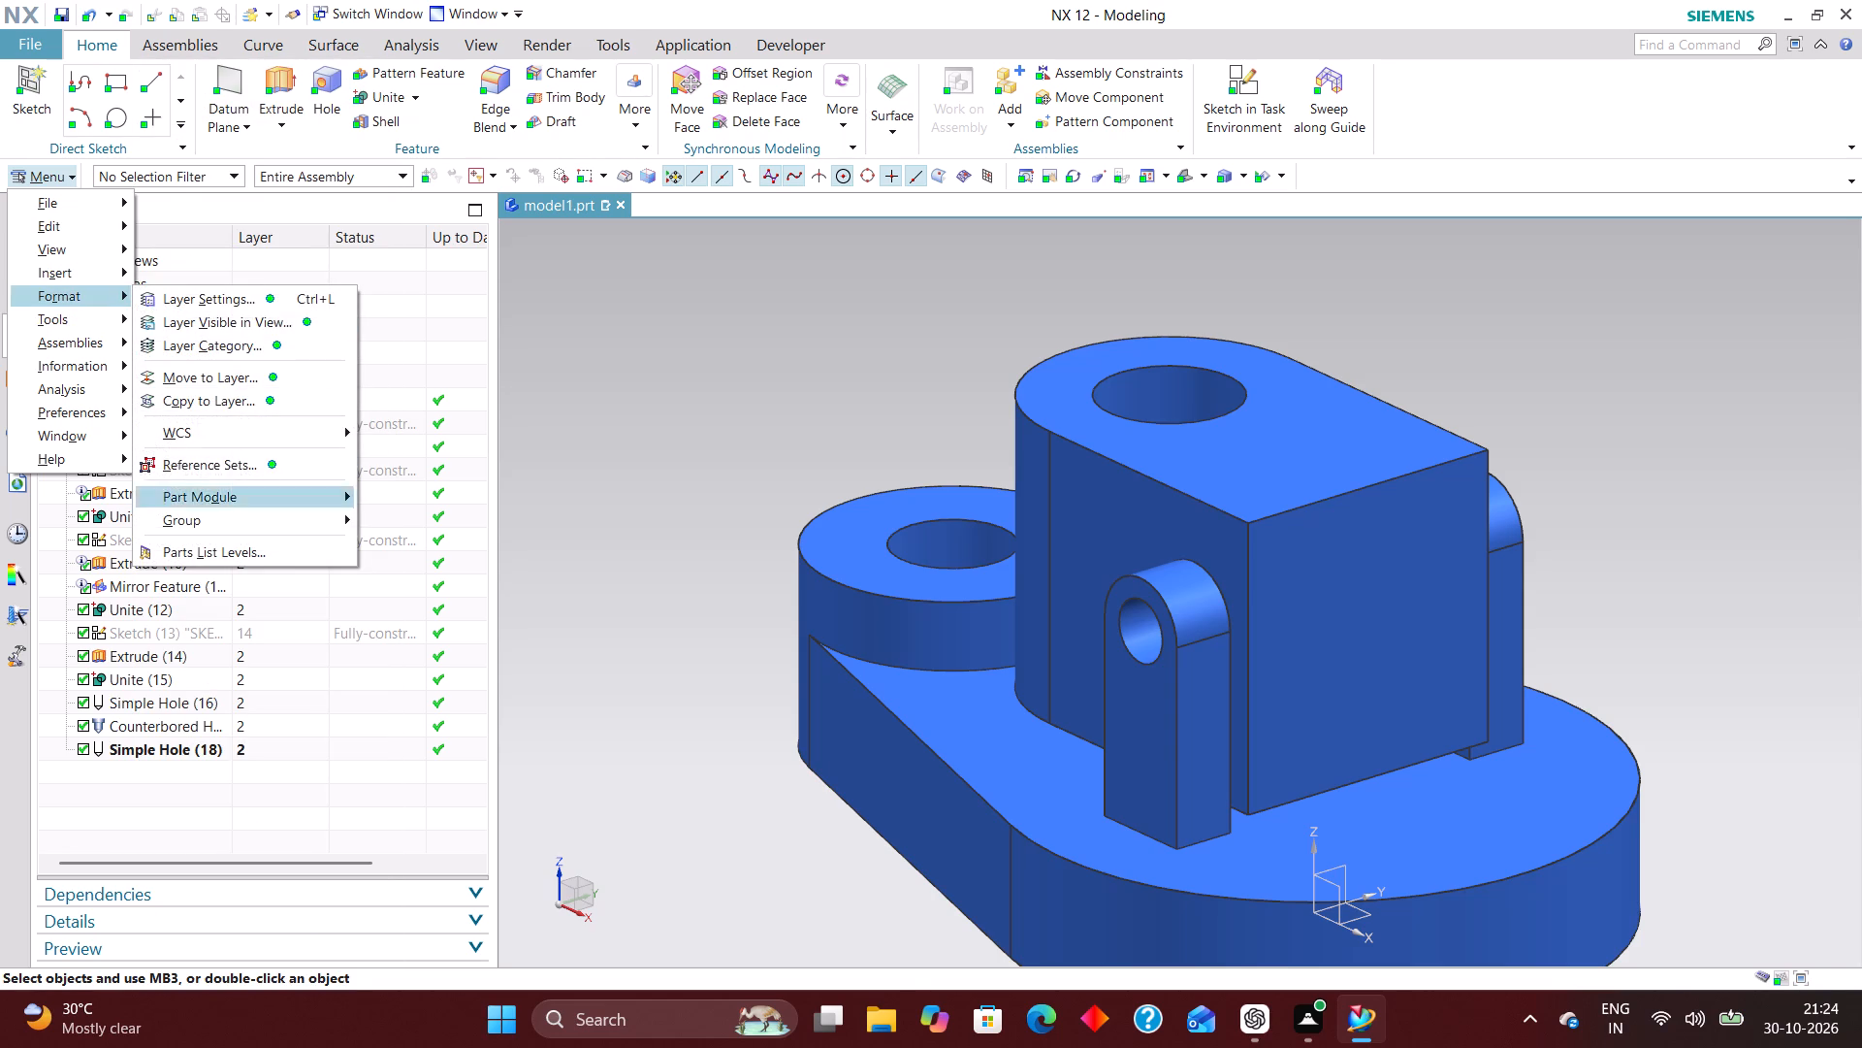
left_click(235, 467)
left_click(580, 368)
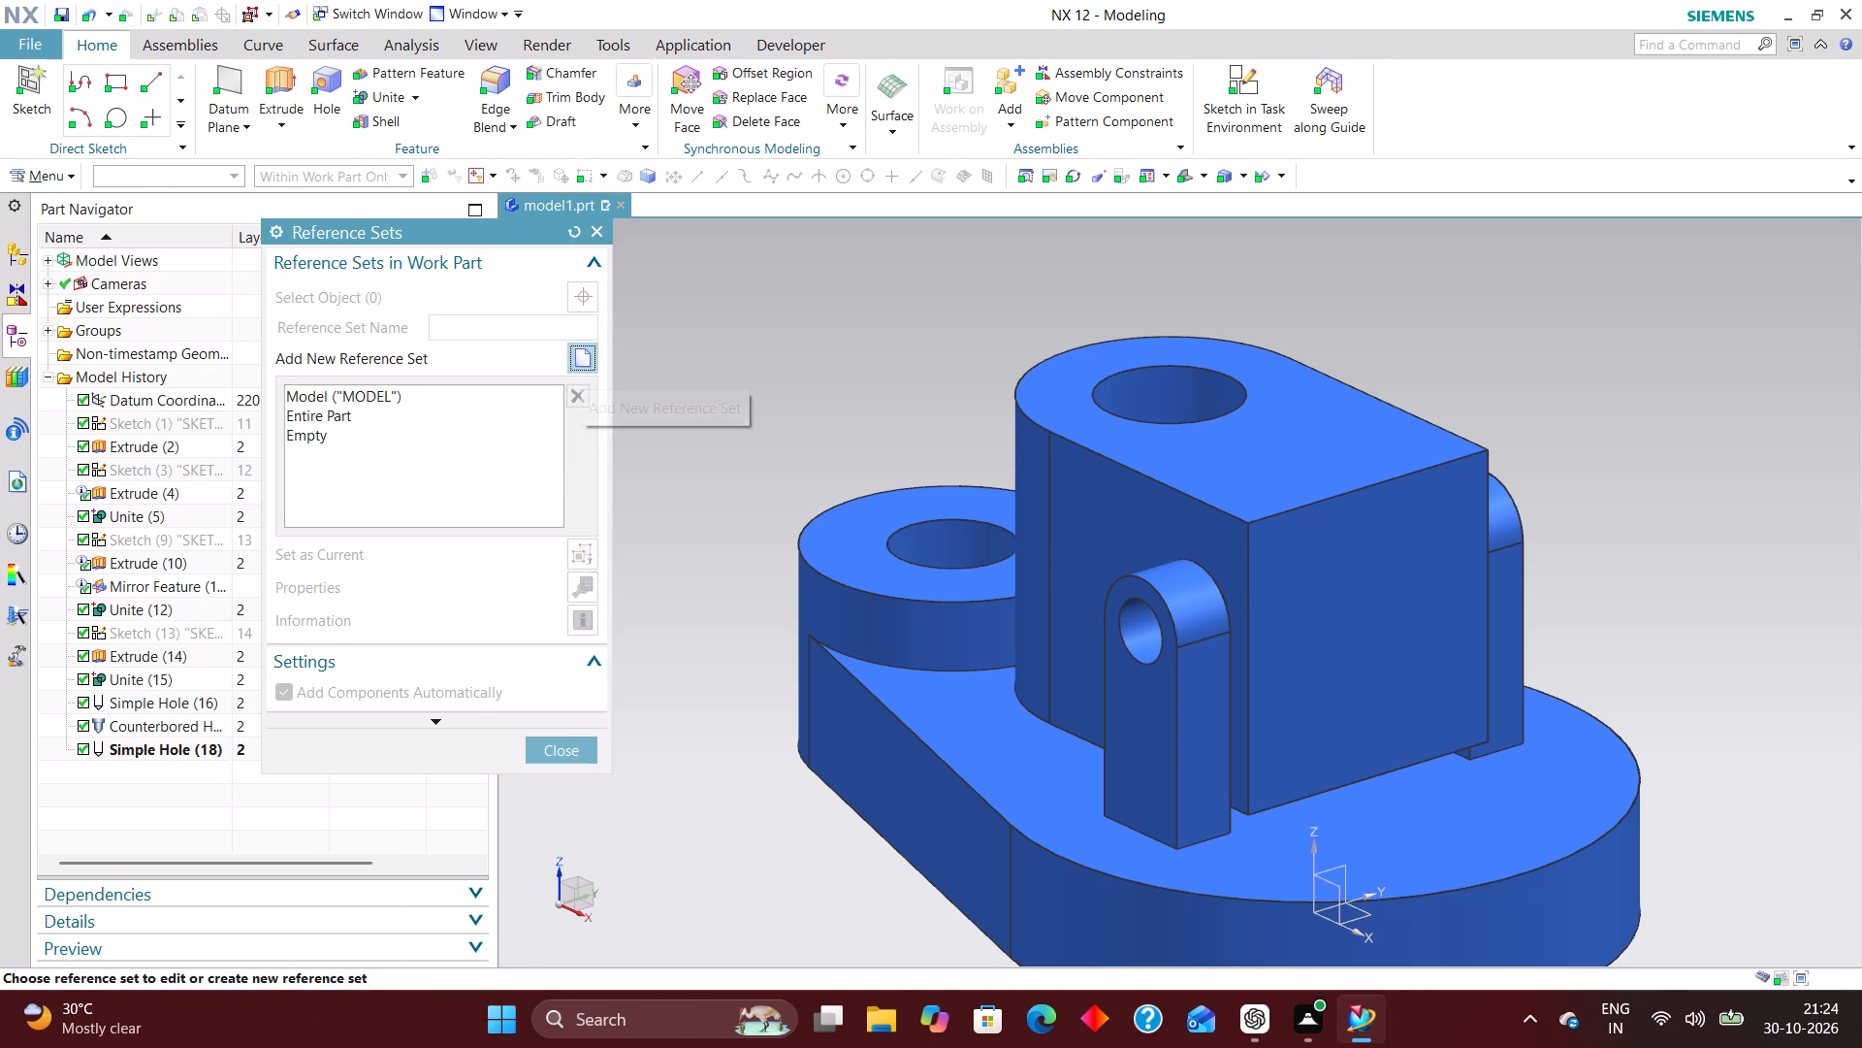
left_click(1148, 442)
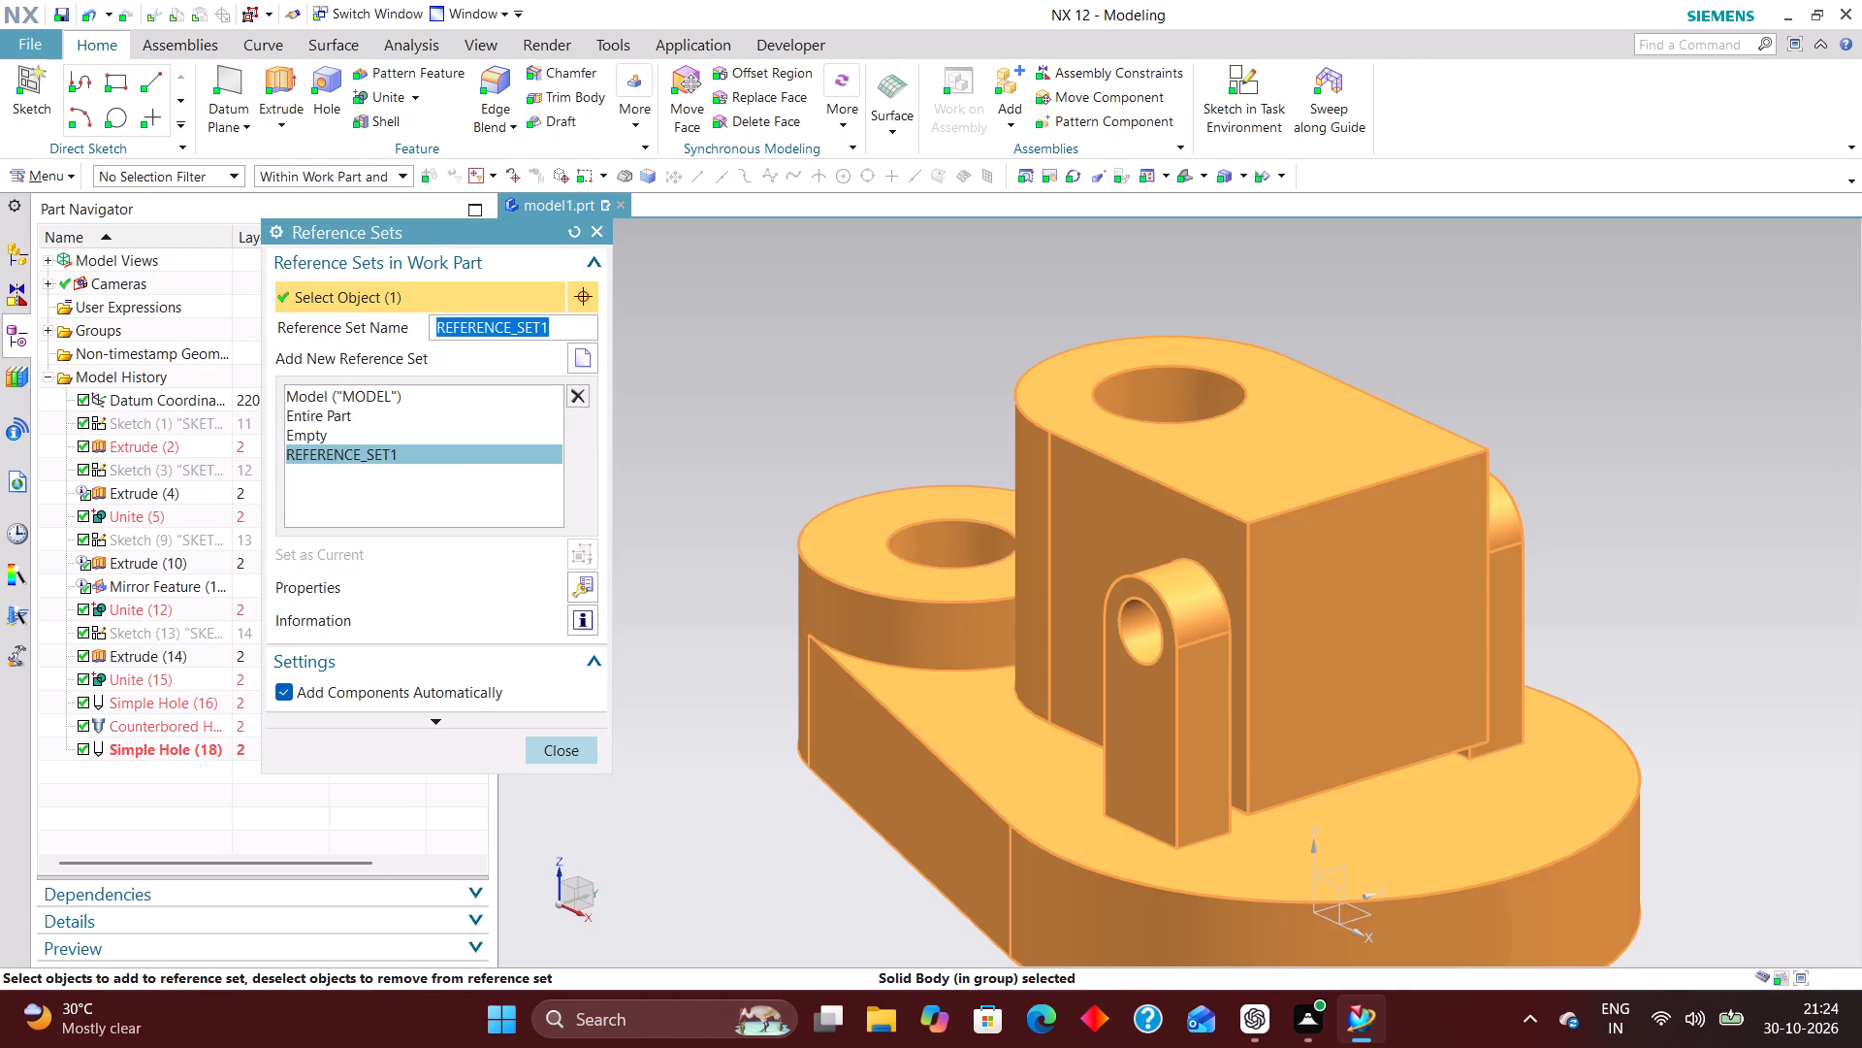
left_click(579, 755)
Add the solid body as an interface object in the part's Product Interface.
left_click(59, 176)
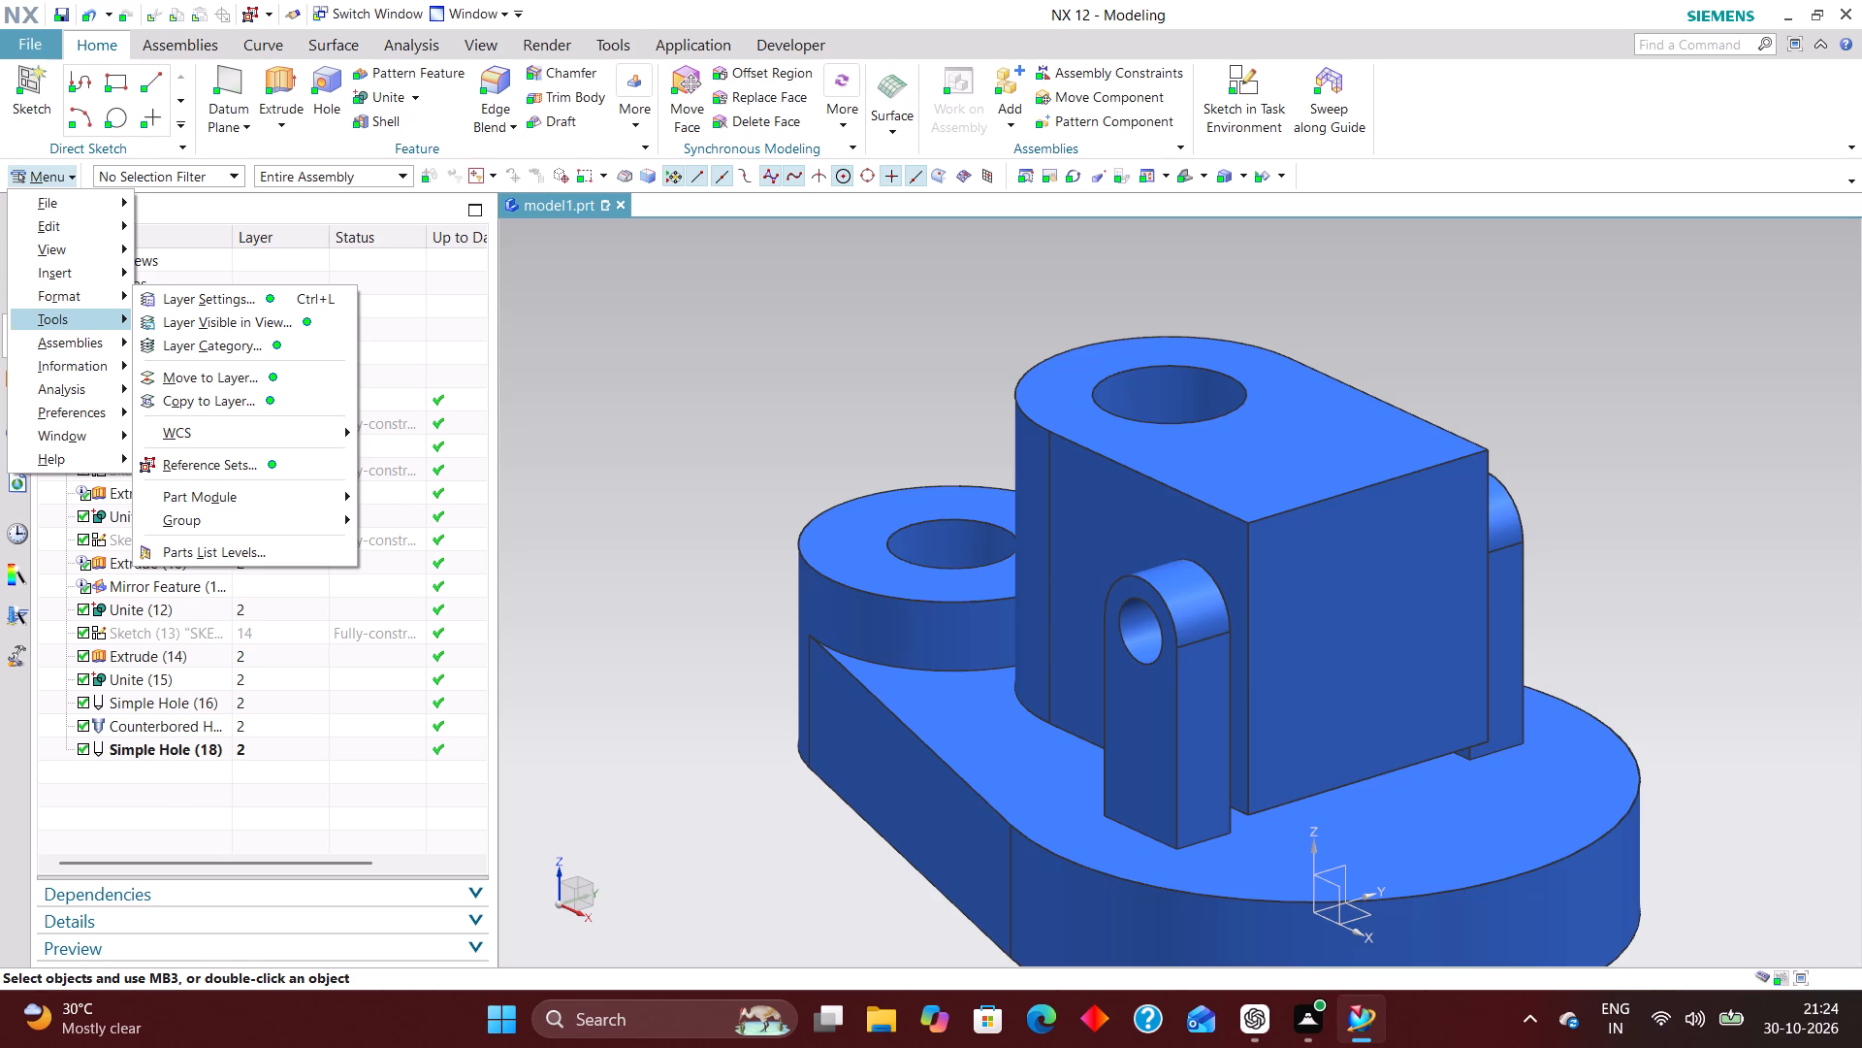
left_click(66, 316)
left_click(273, 252)
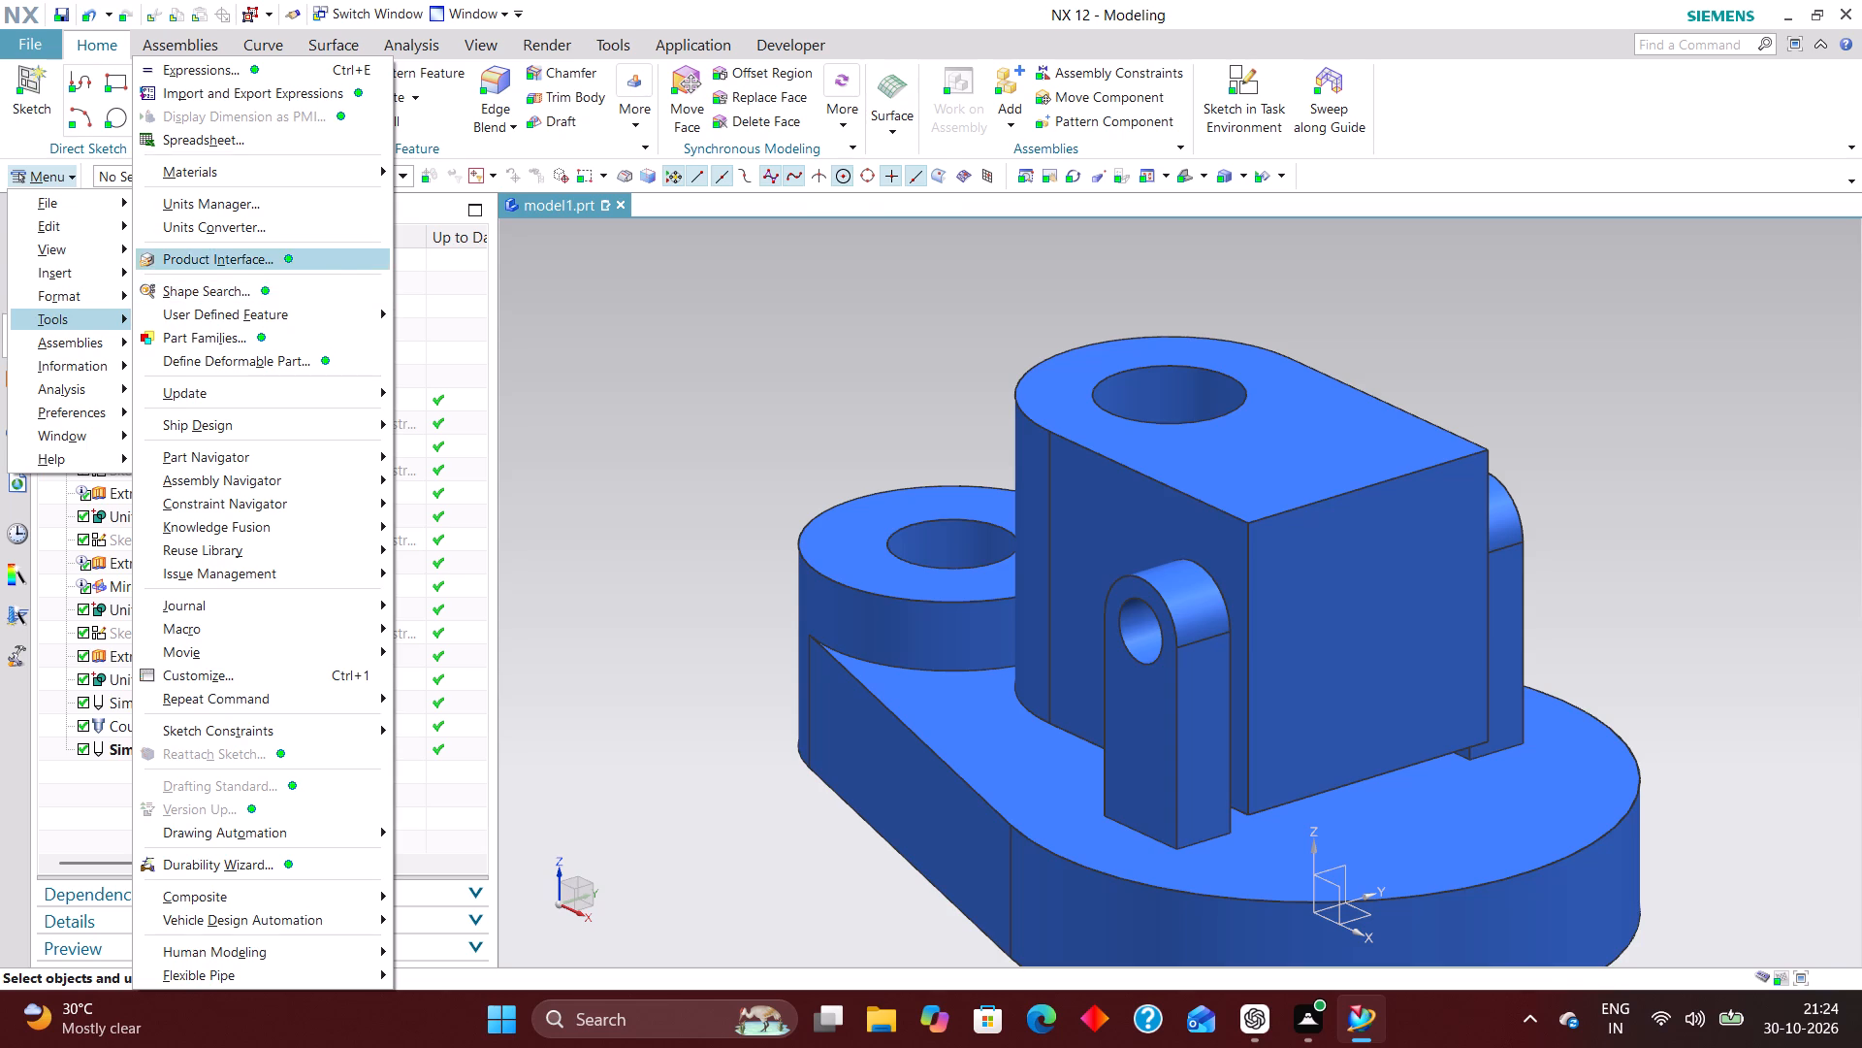
left_click(1177, 522)
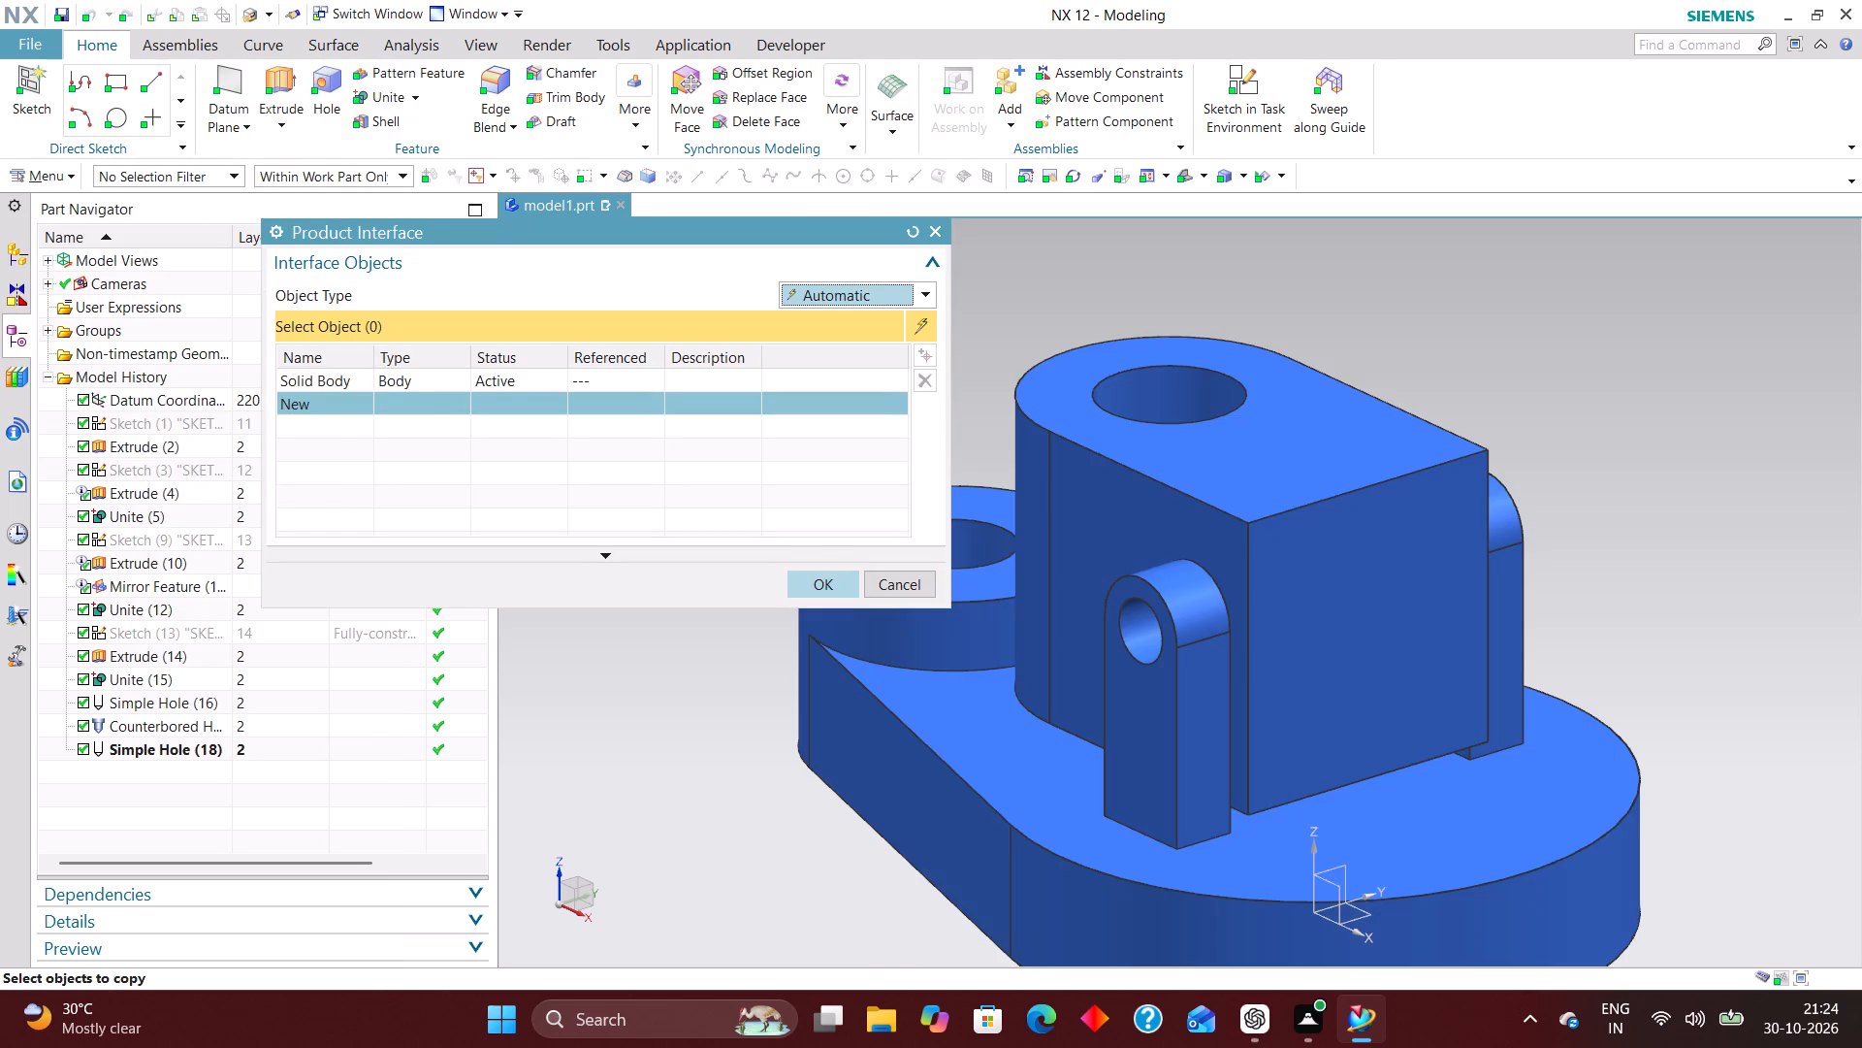
left_click(827, 584)
Create a new drawing file of the part from the default drawing template, leaving the title block cells unfilled.
left_click(1182, 181)
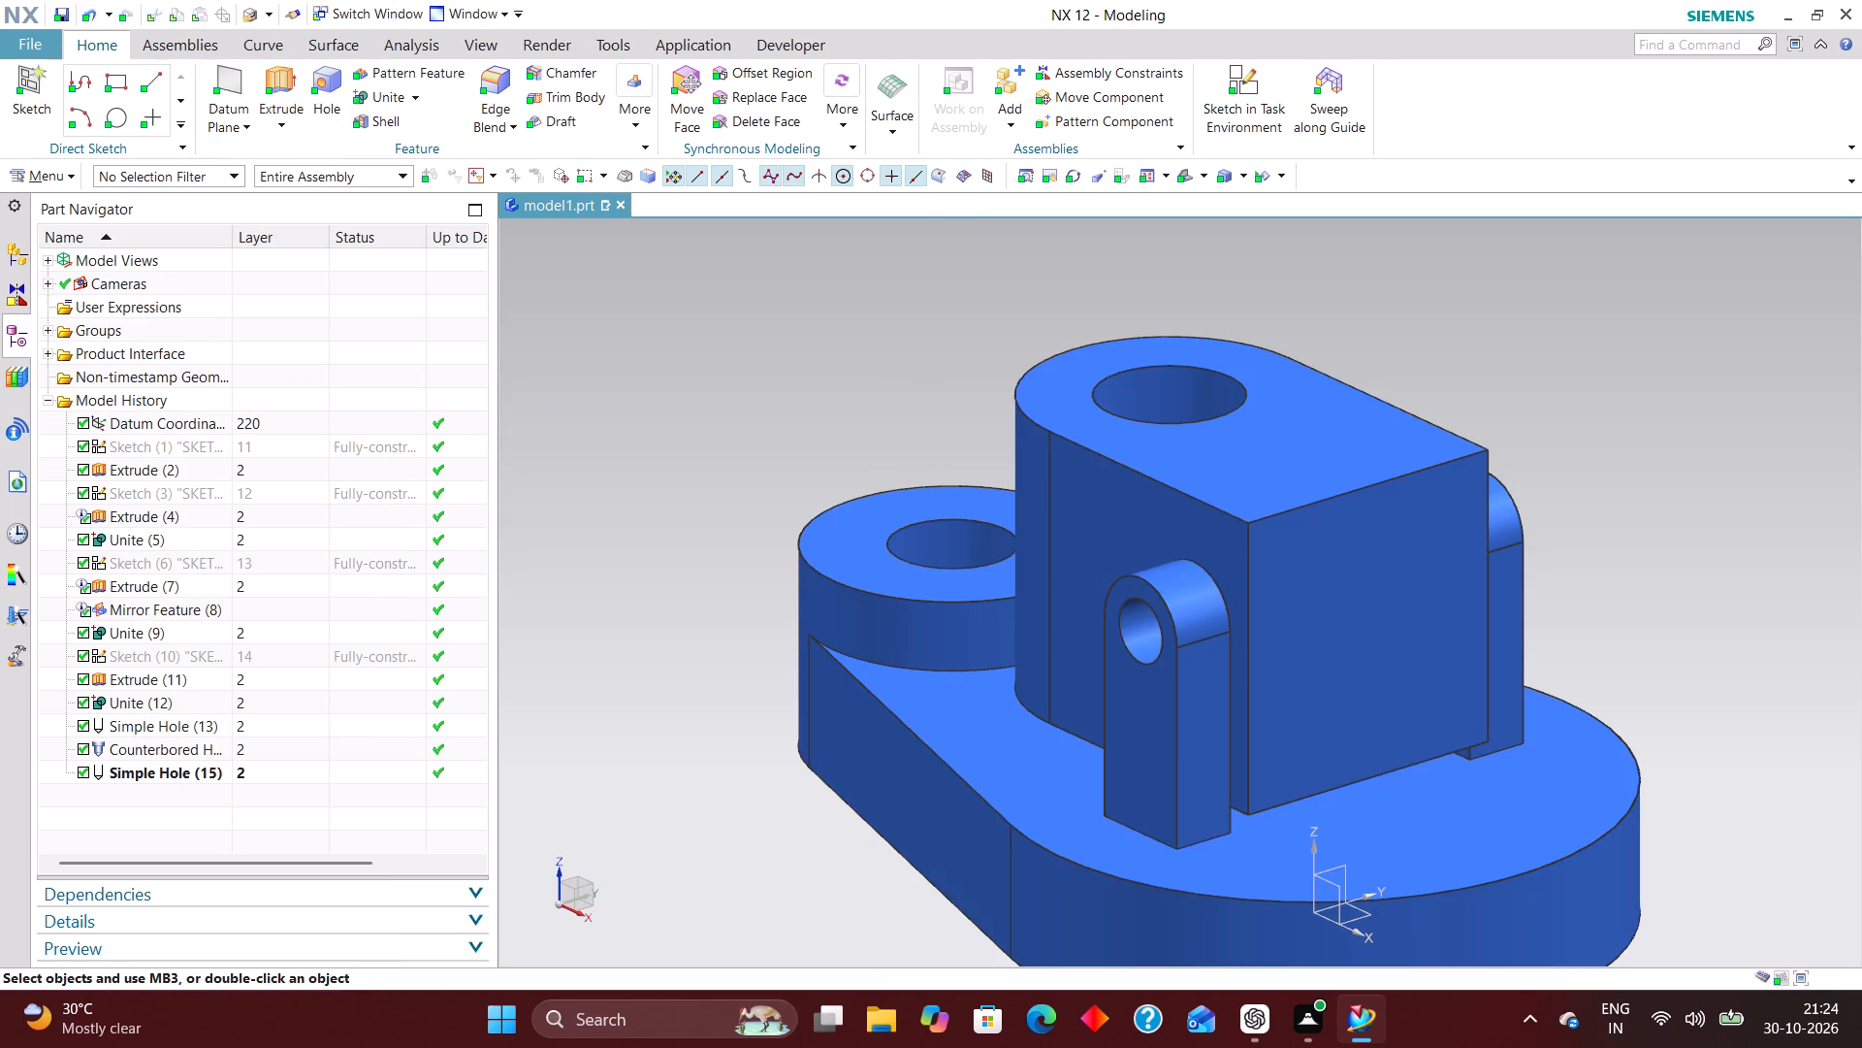
key("End")
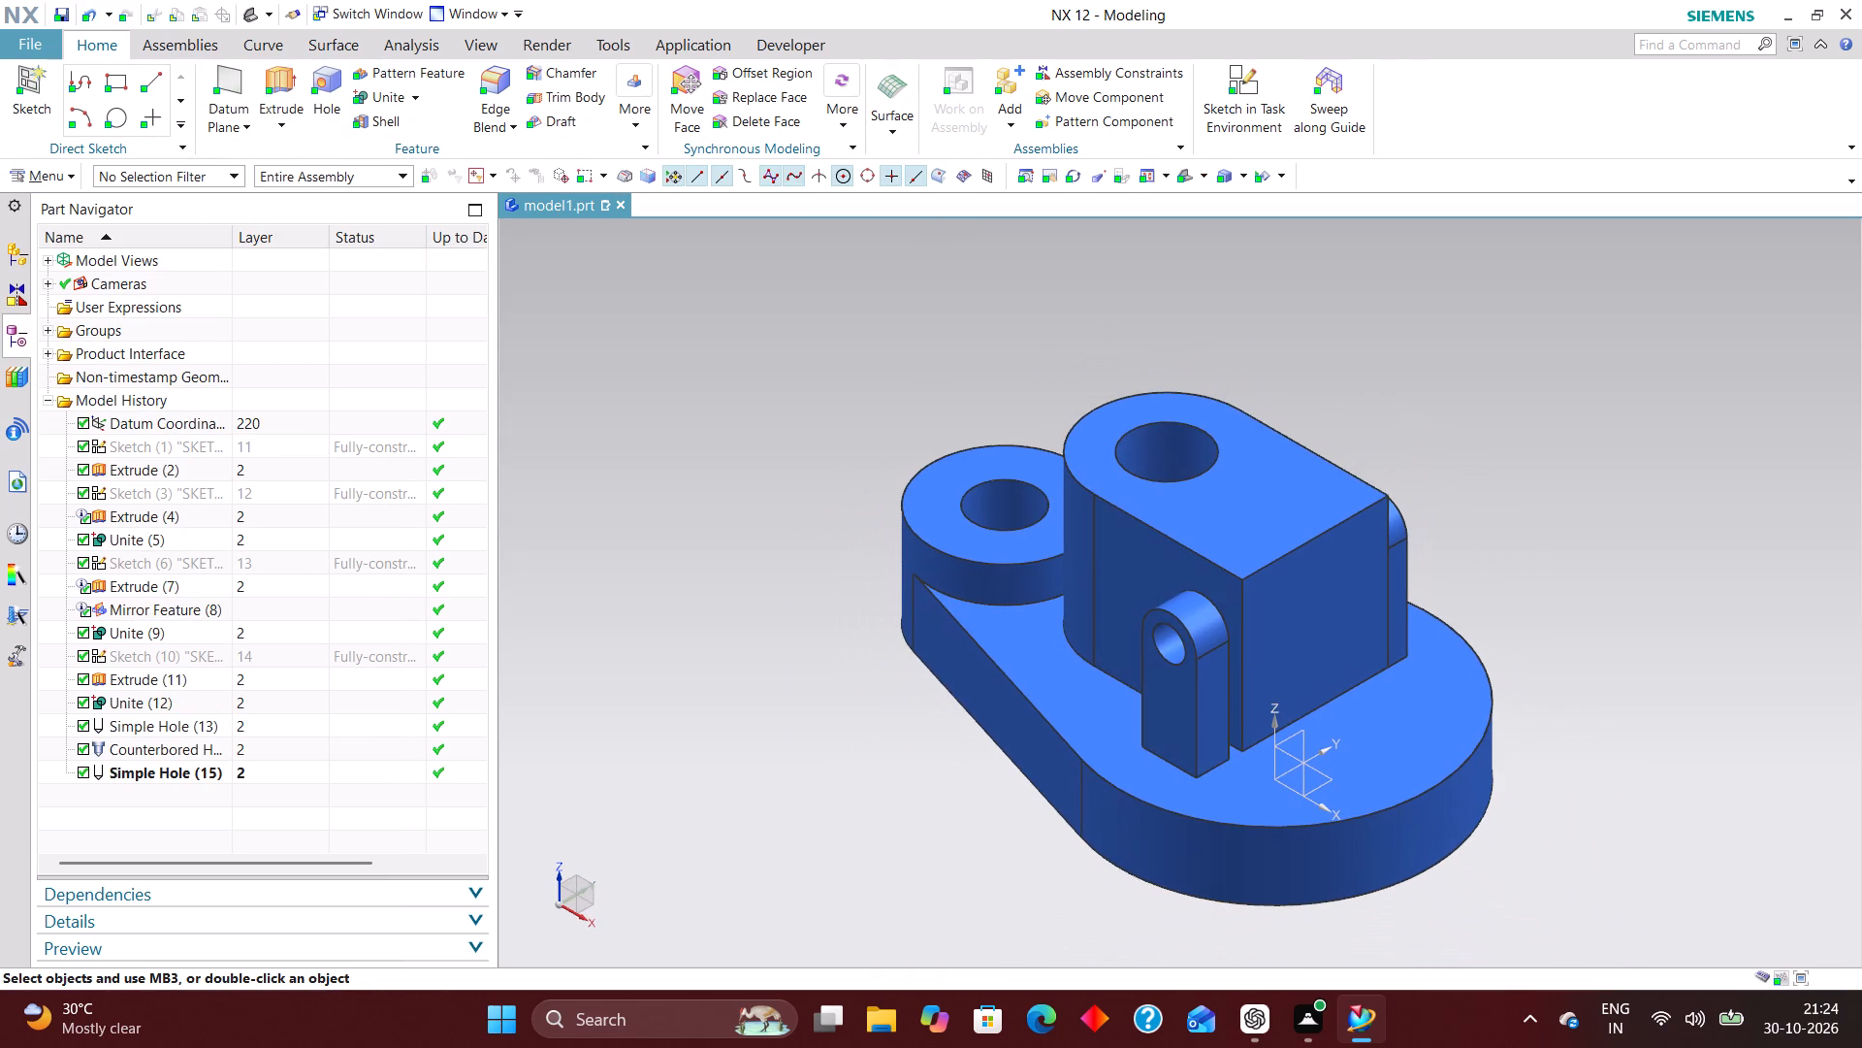
left_click(28, 33)
left_click(83, 77)
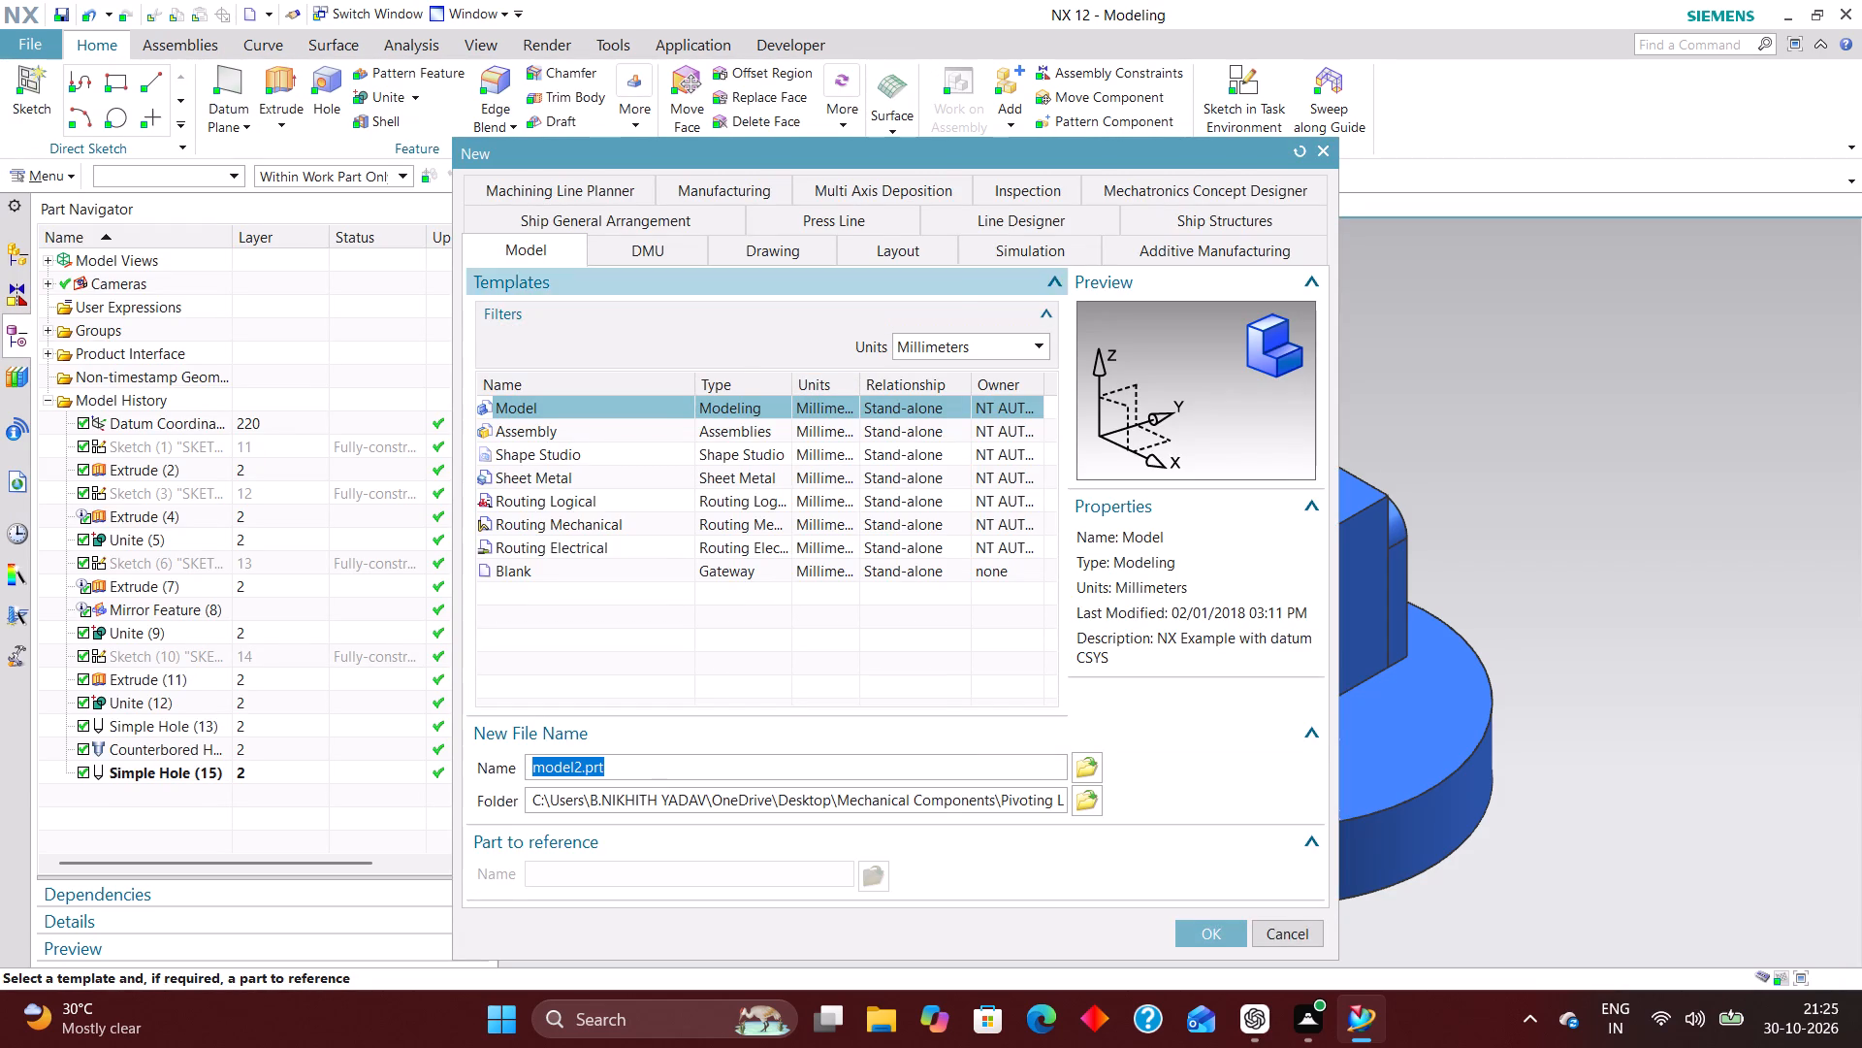
left_click(754, 261)
left_click(1202, 936)
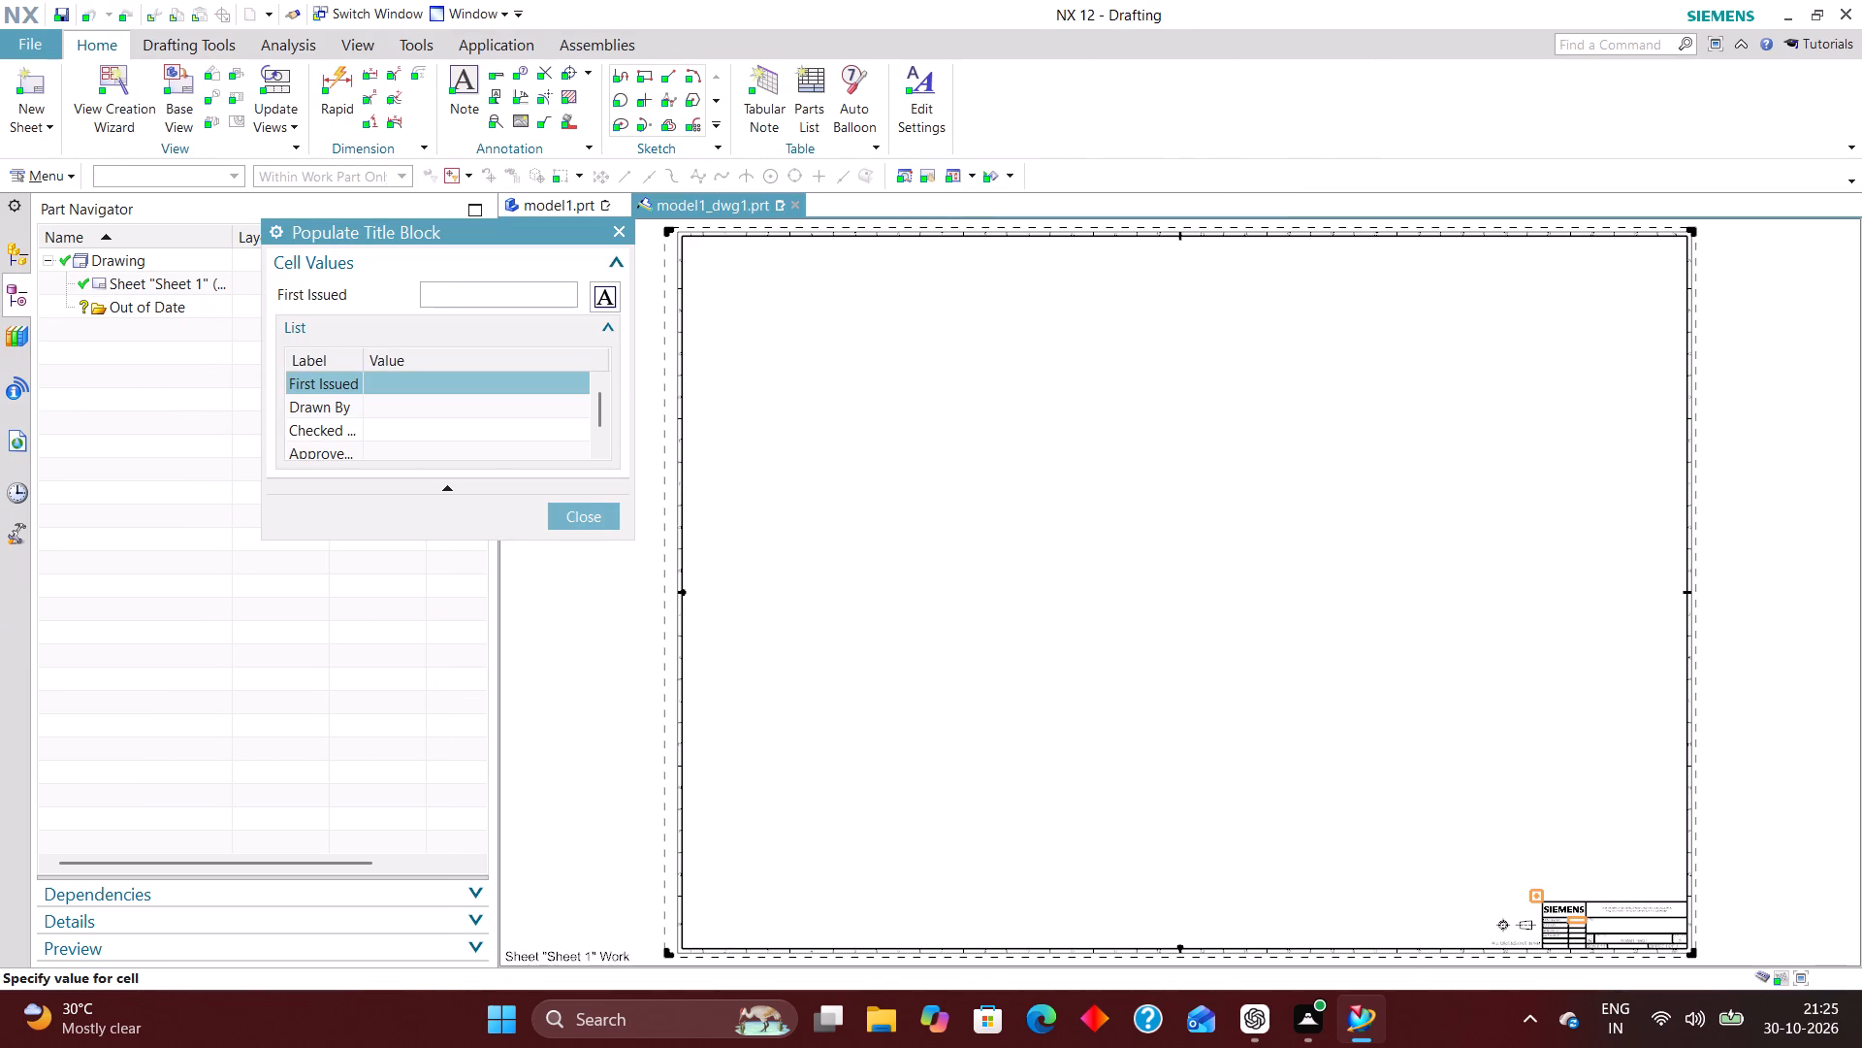
left_click(585, 514)
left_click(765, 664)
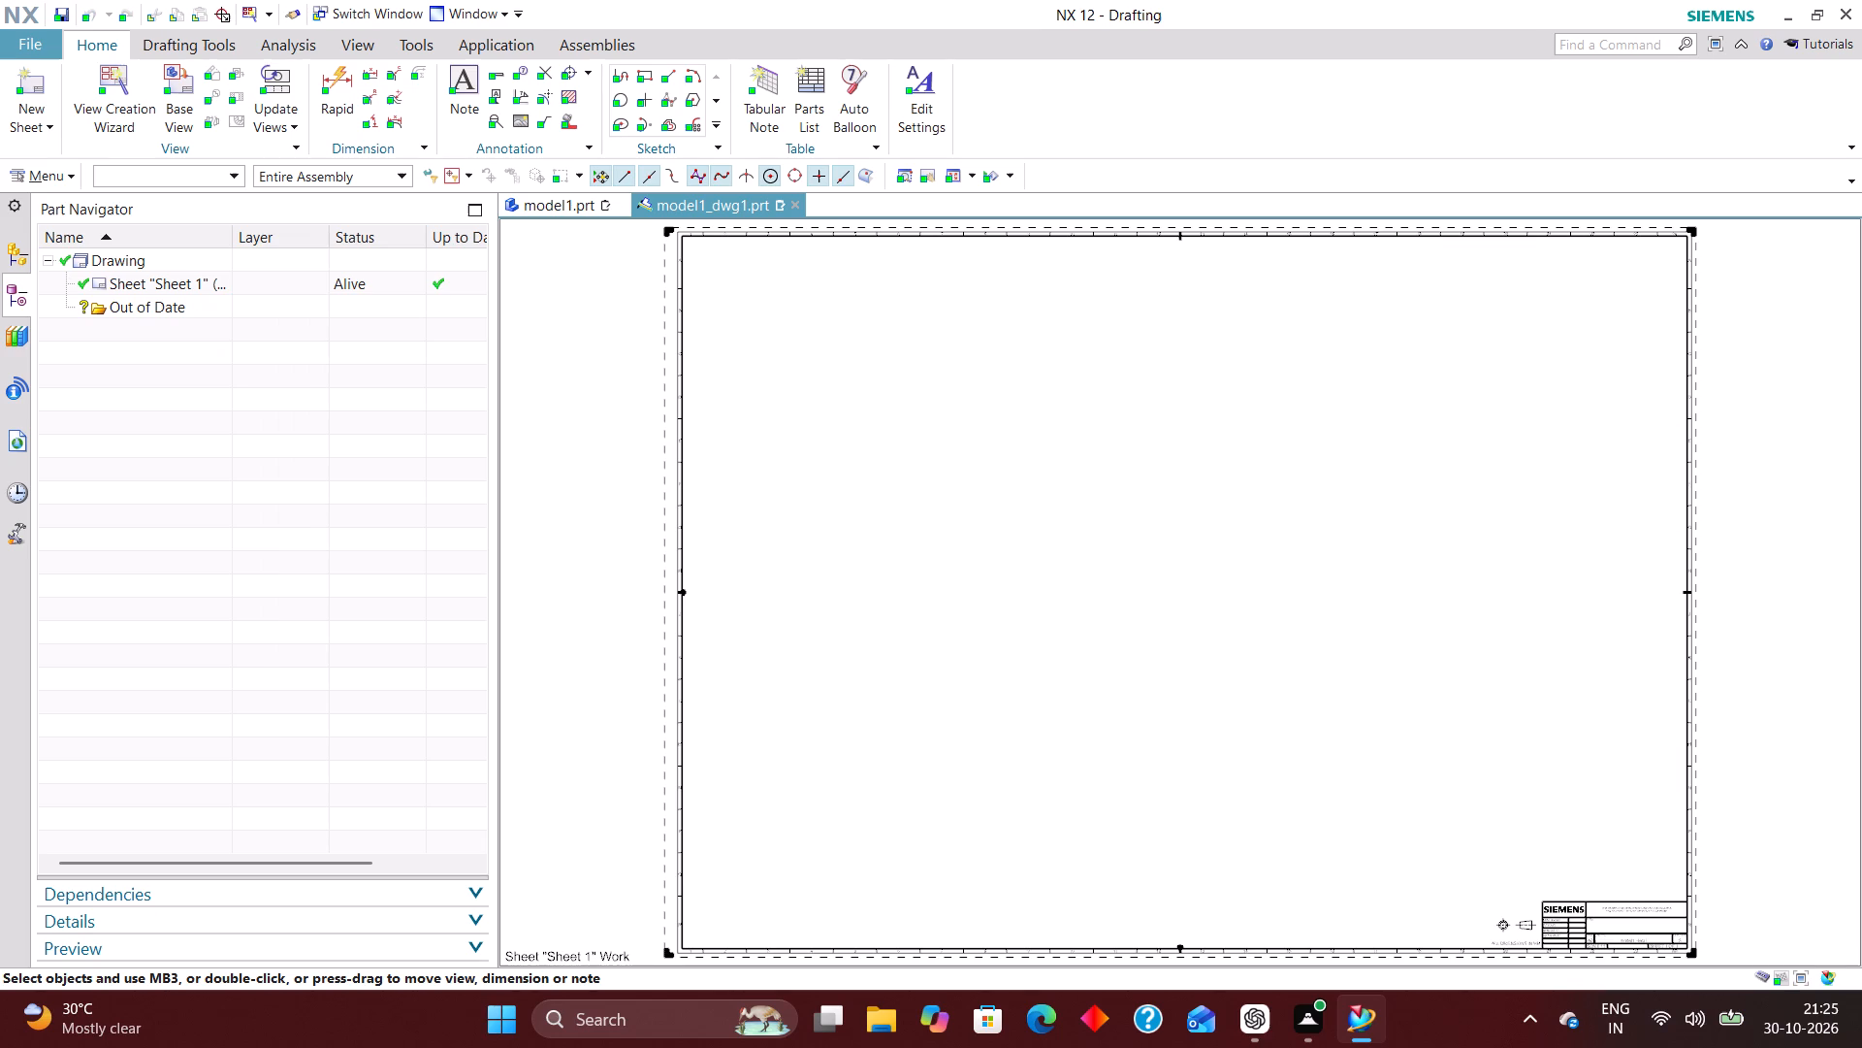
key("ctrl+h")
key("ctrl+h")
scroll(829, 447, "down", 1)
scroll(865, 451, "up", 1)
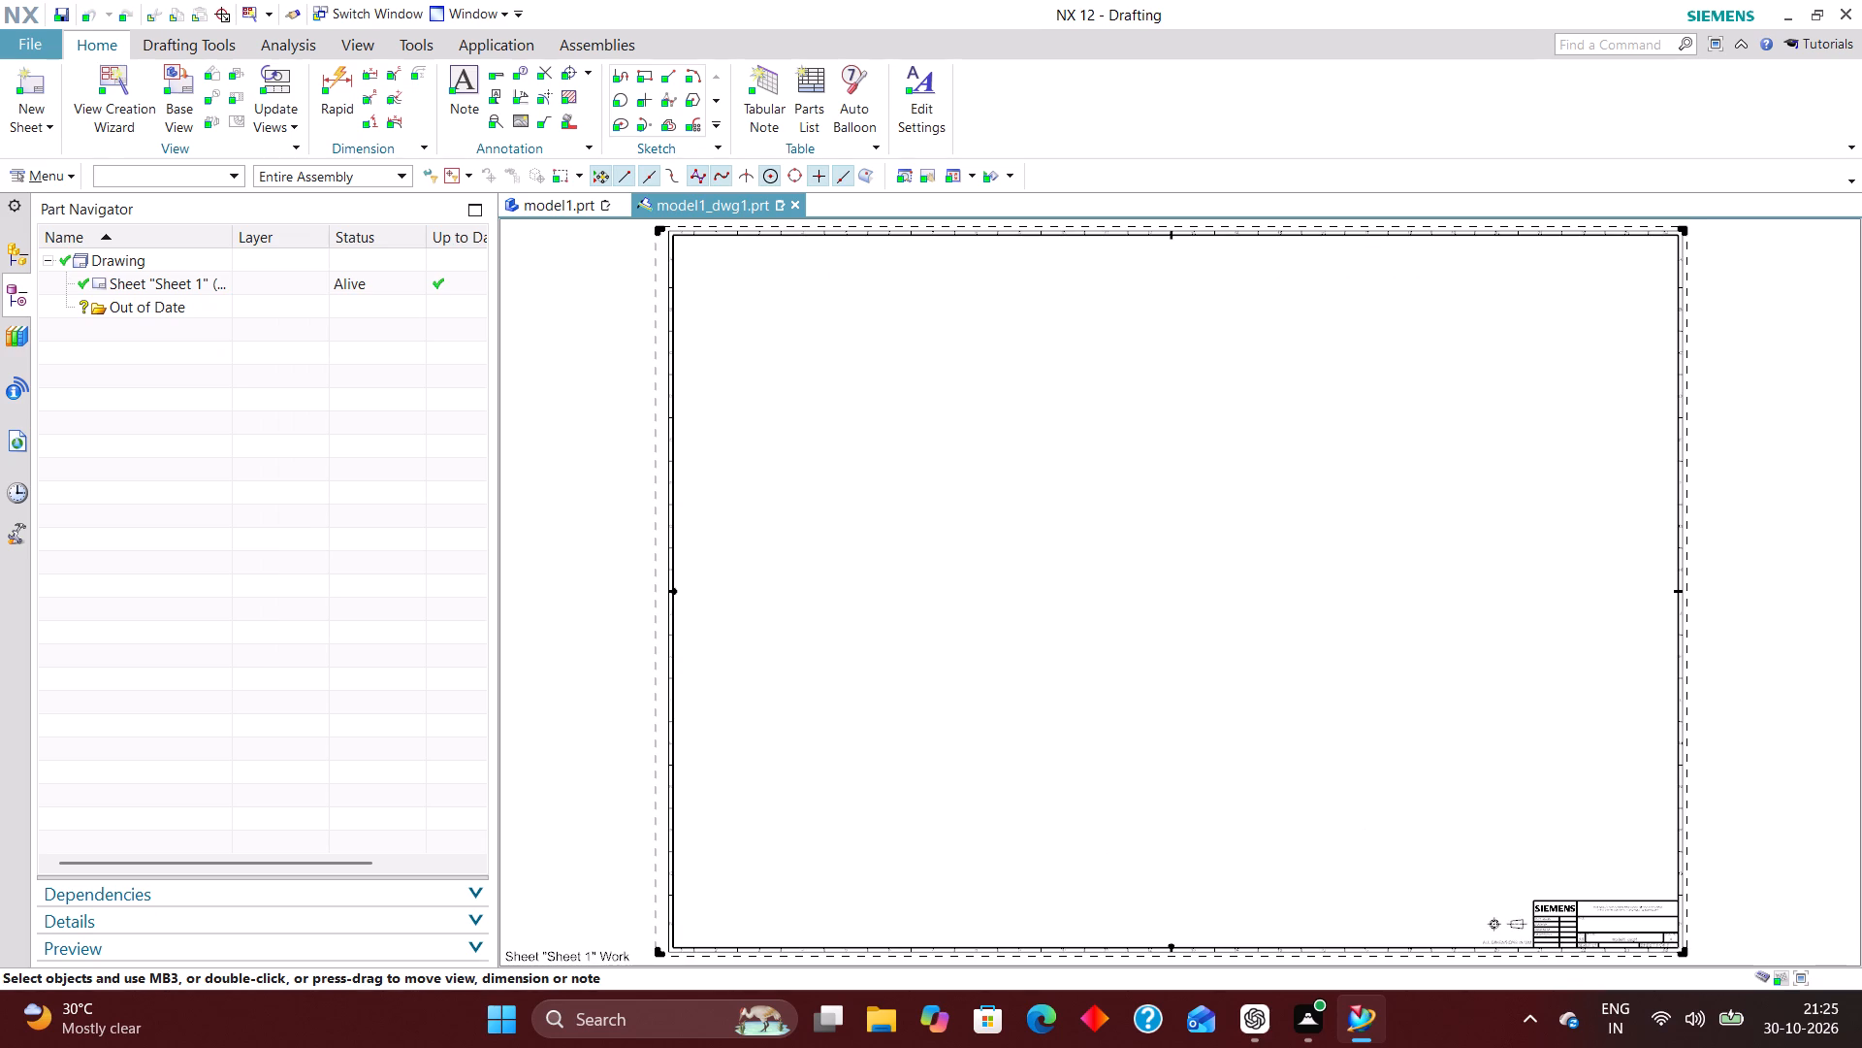
Make layer 2 the work layer of the drawing.
key("ctrl+l")
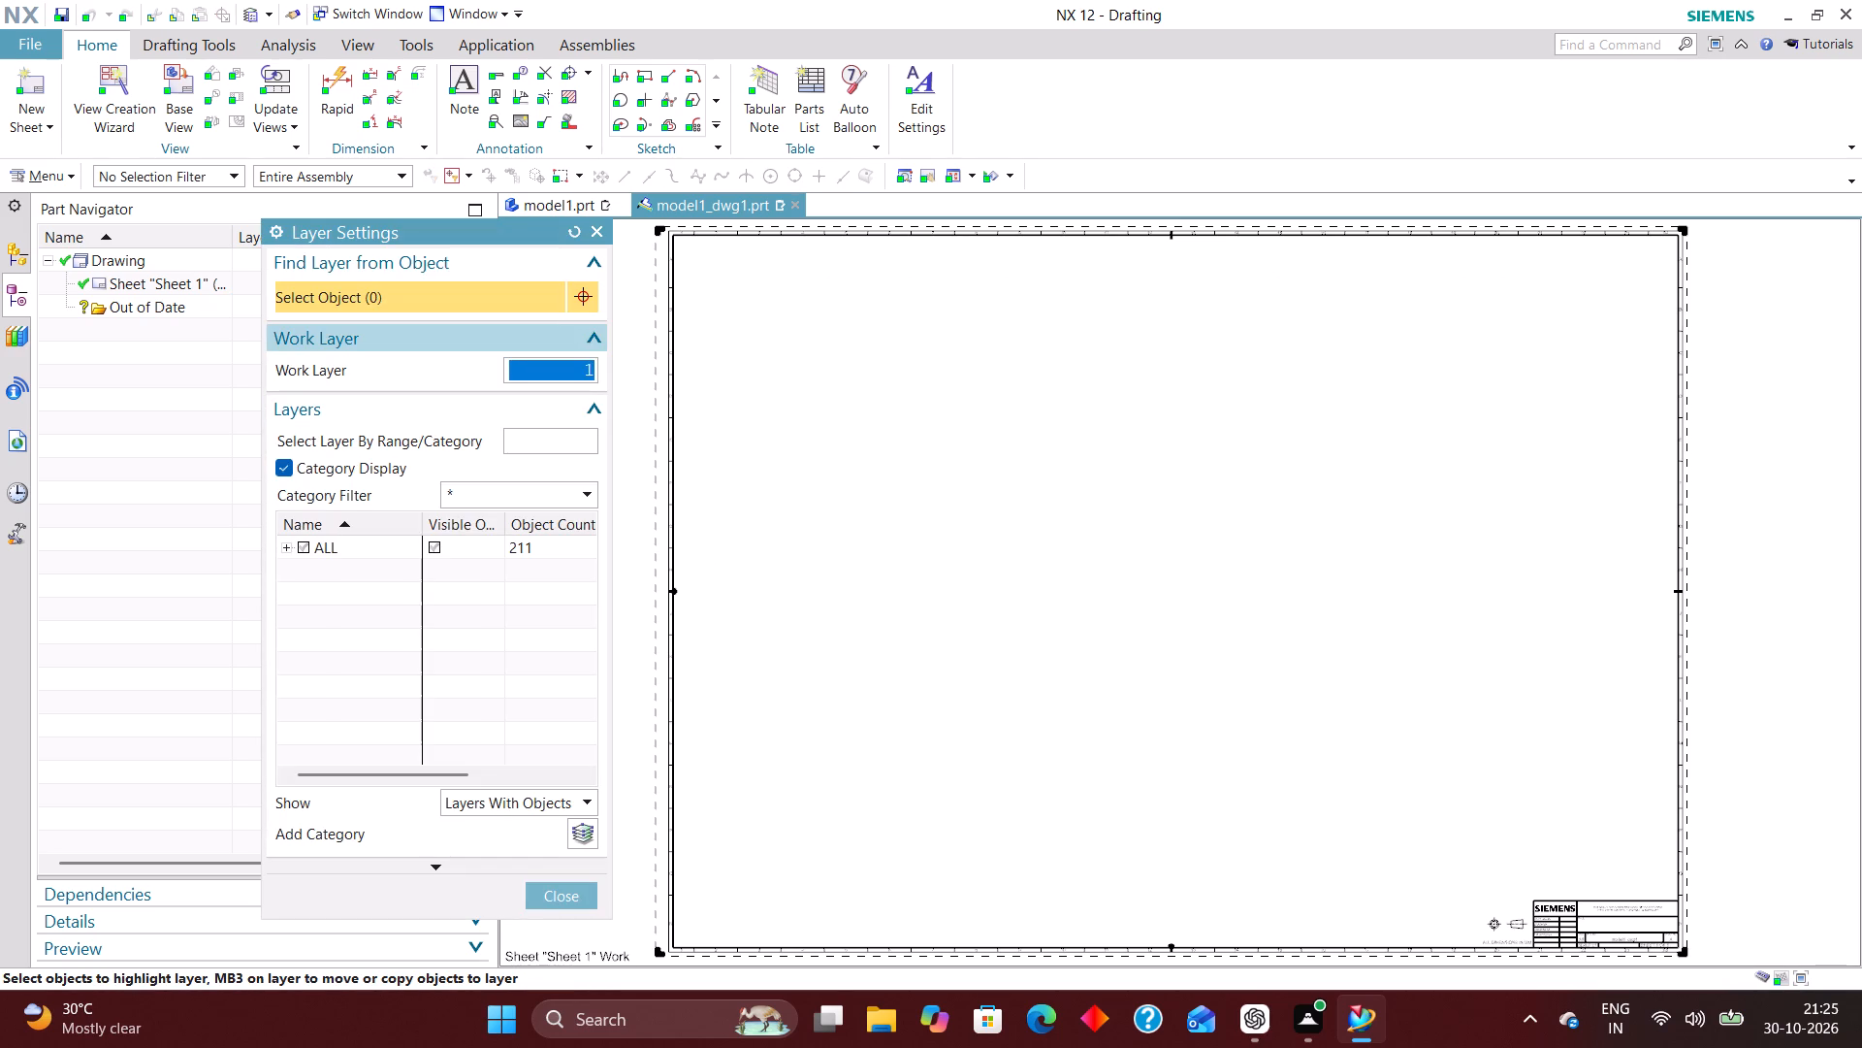
key("2")
key("Return")
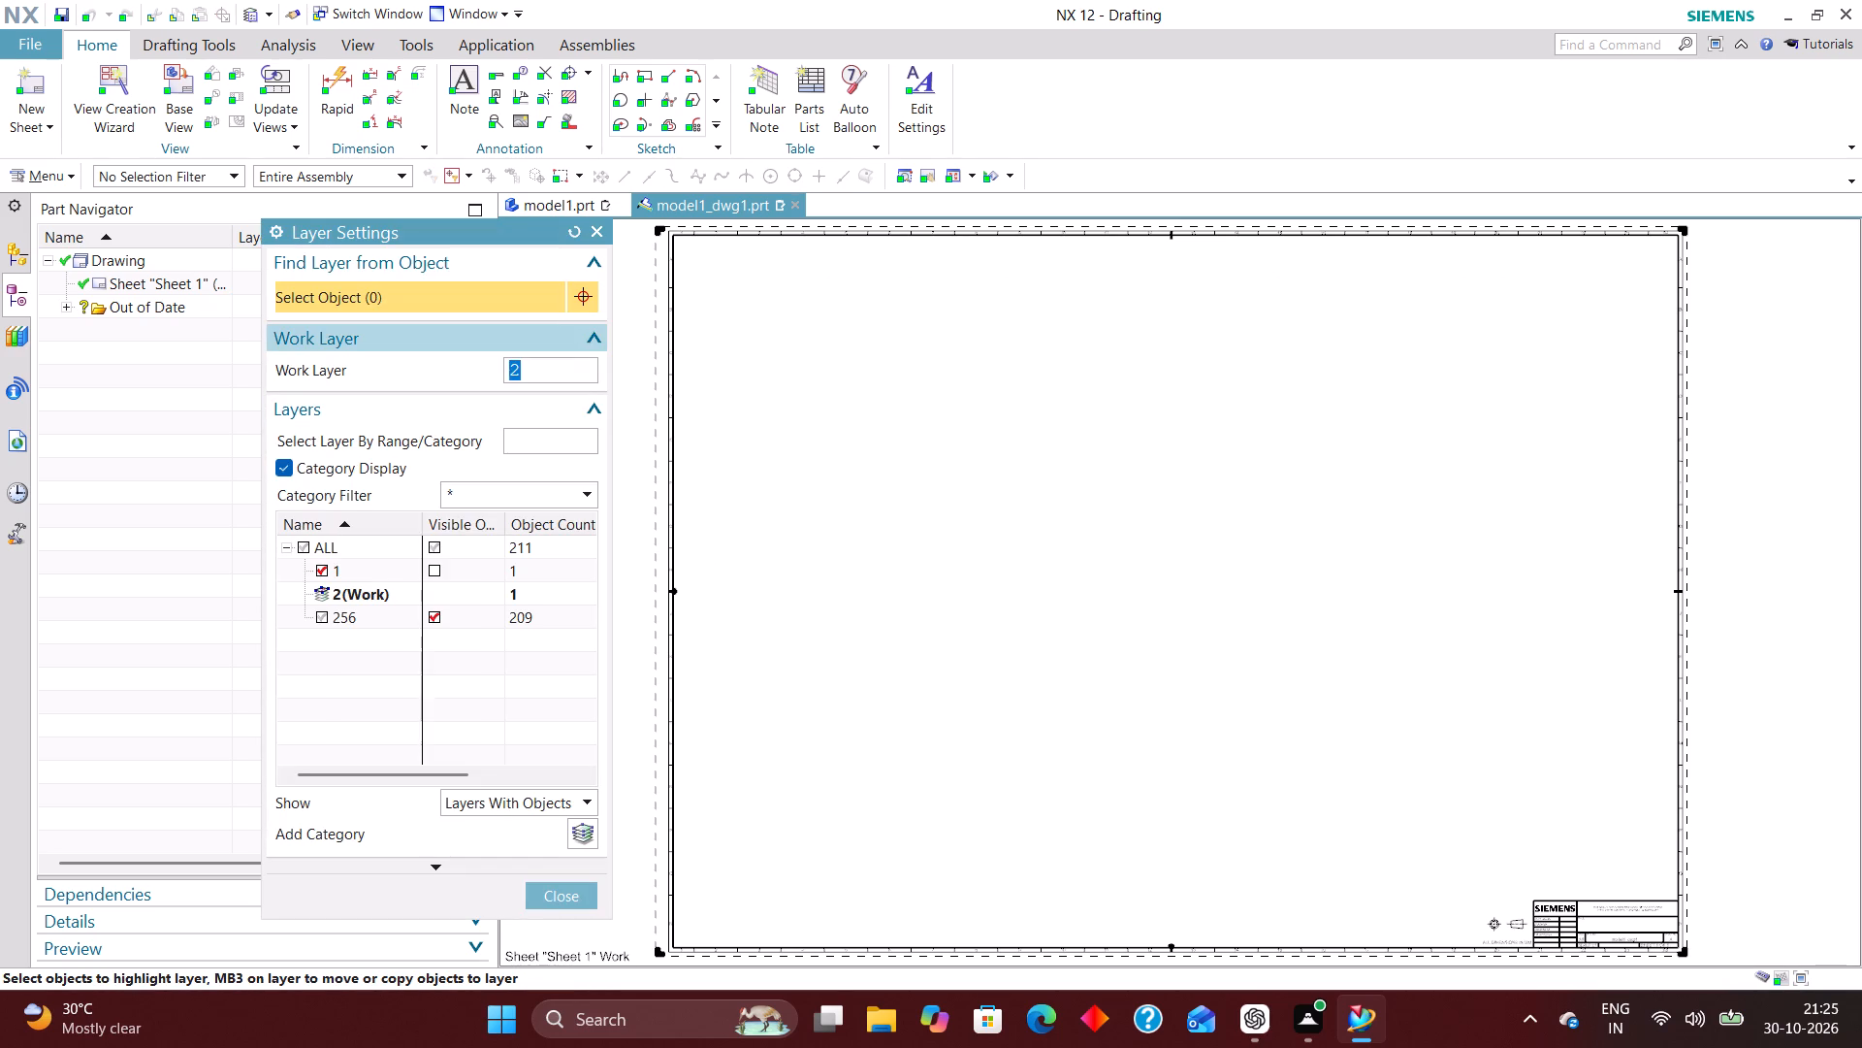
left_click(562, 888)
Edit Sheet 1 to the standard size A3 - 297 x 420 with first-angle projection.
right_click(643, 744)
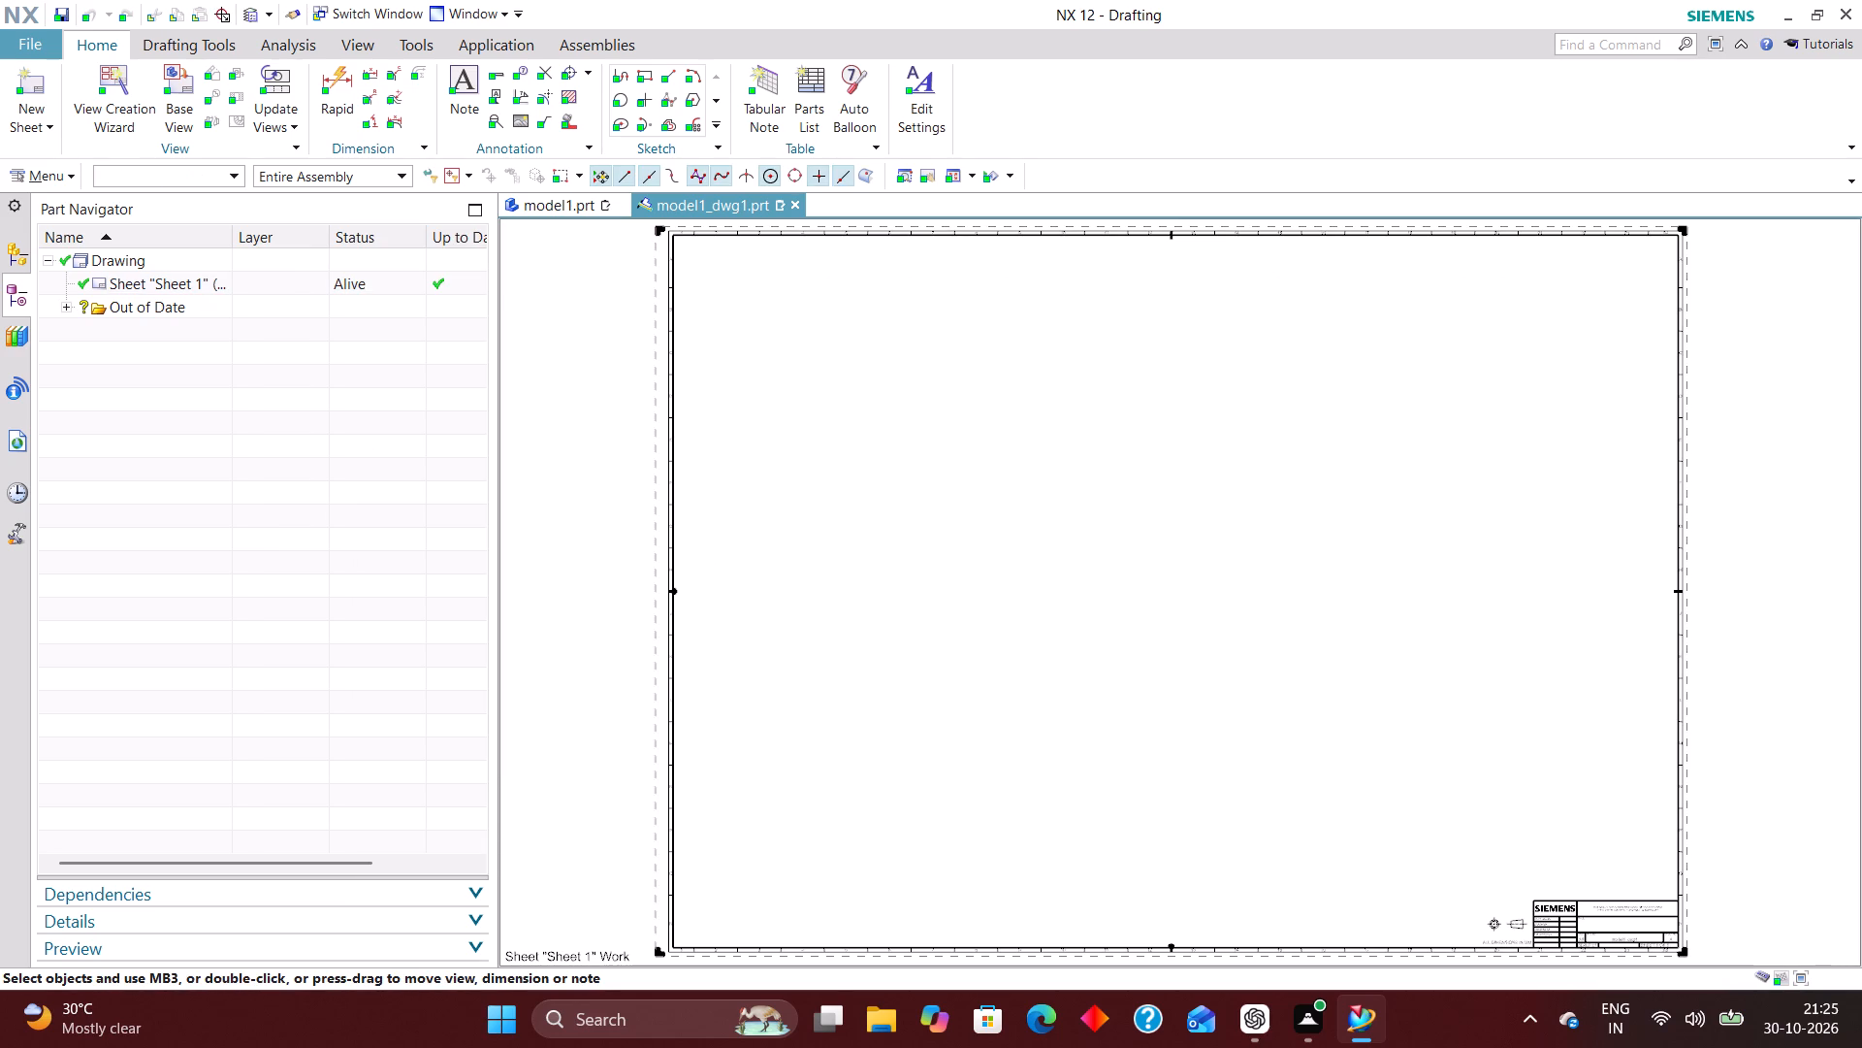
left_click(594, 684)
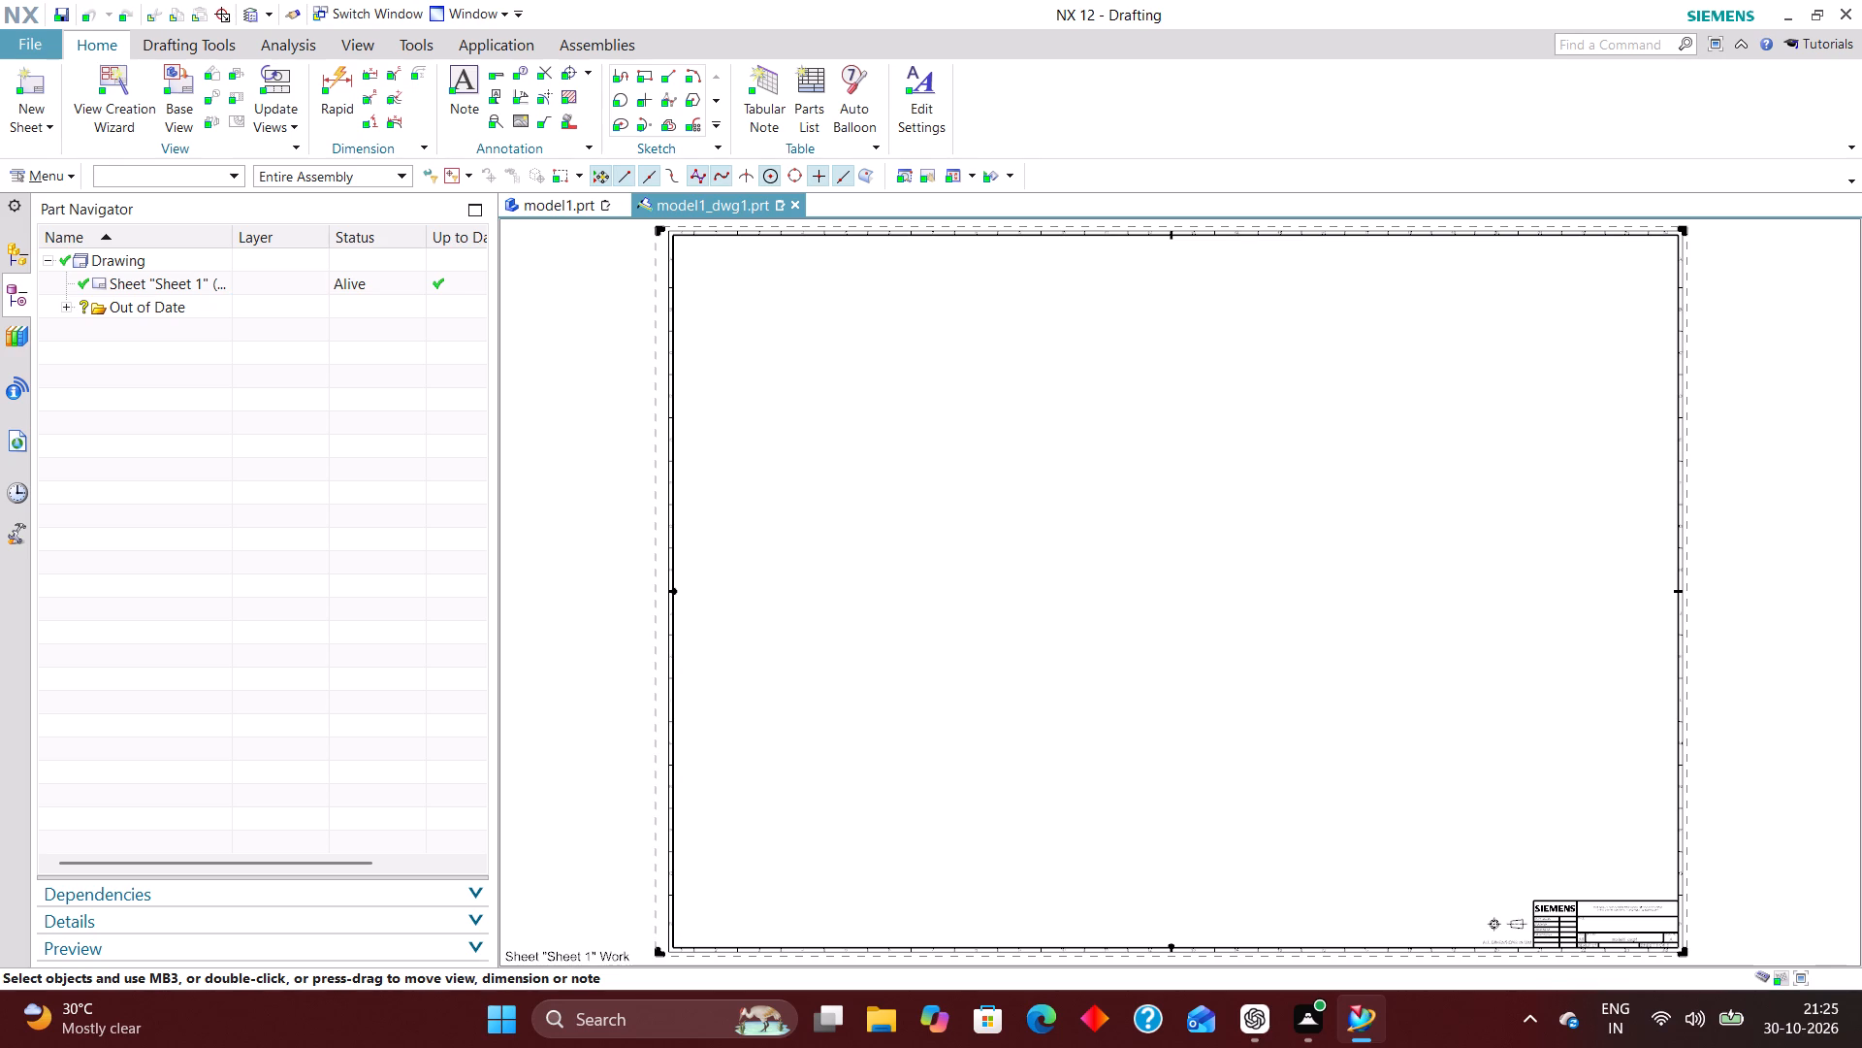
right_click(653, 533)
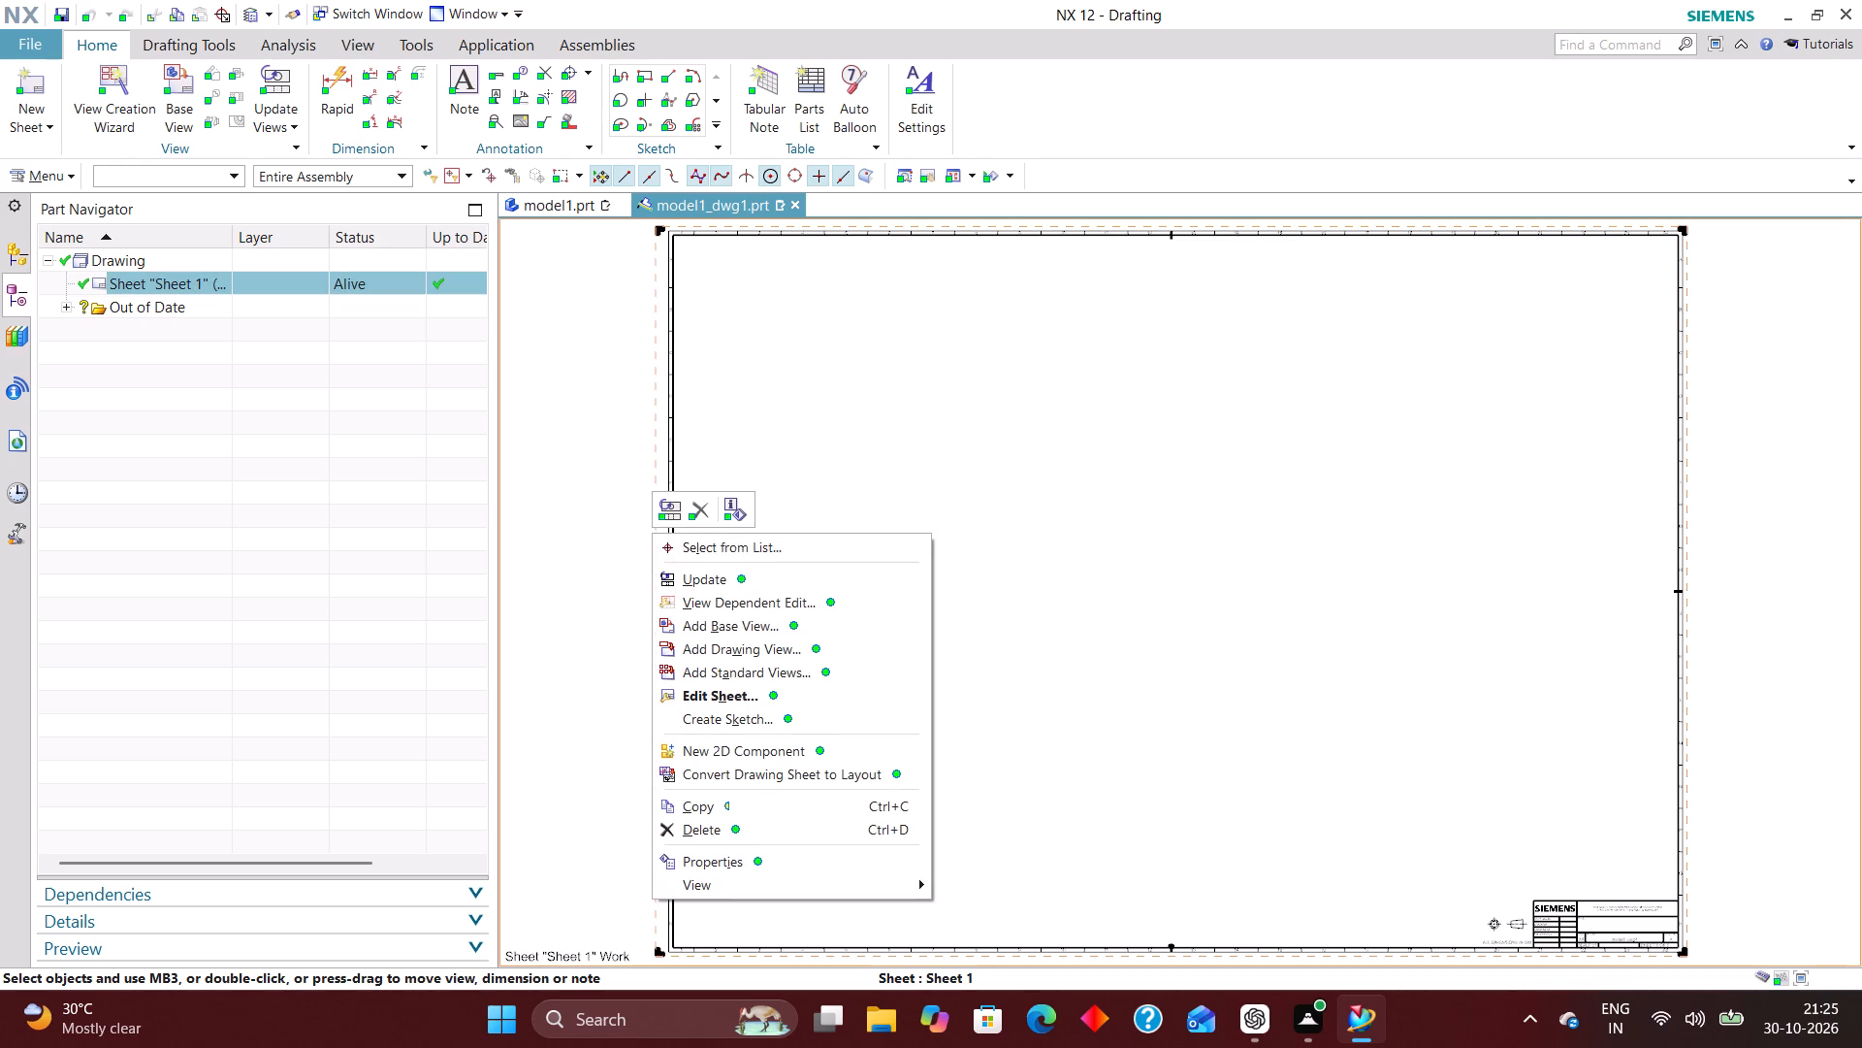
left_click(738, 695)
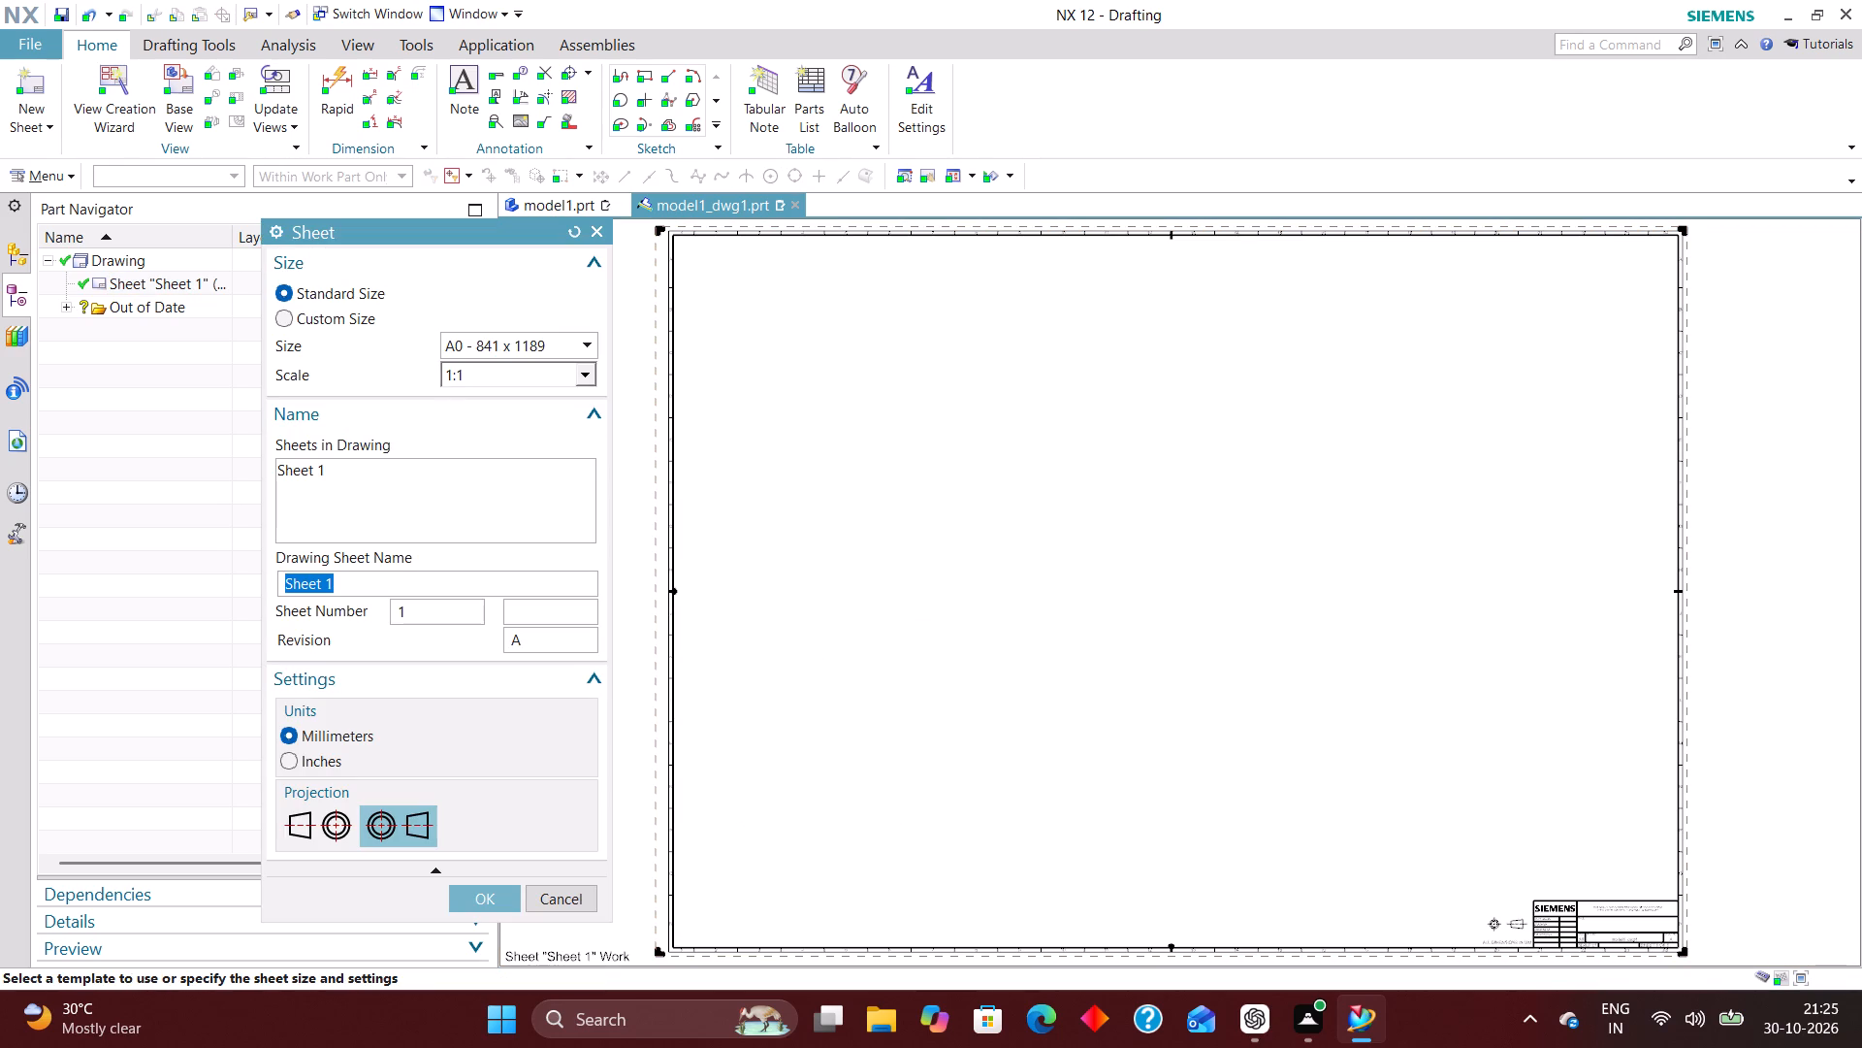
left_click(494, 339)
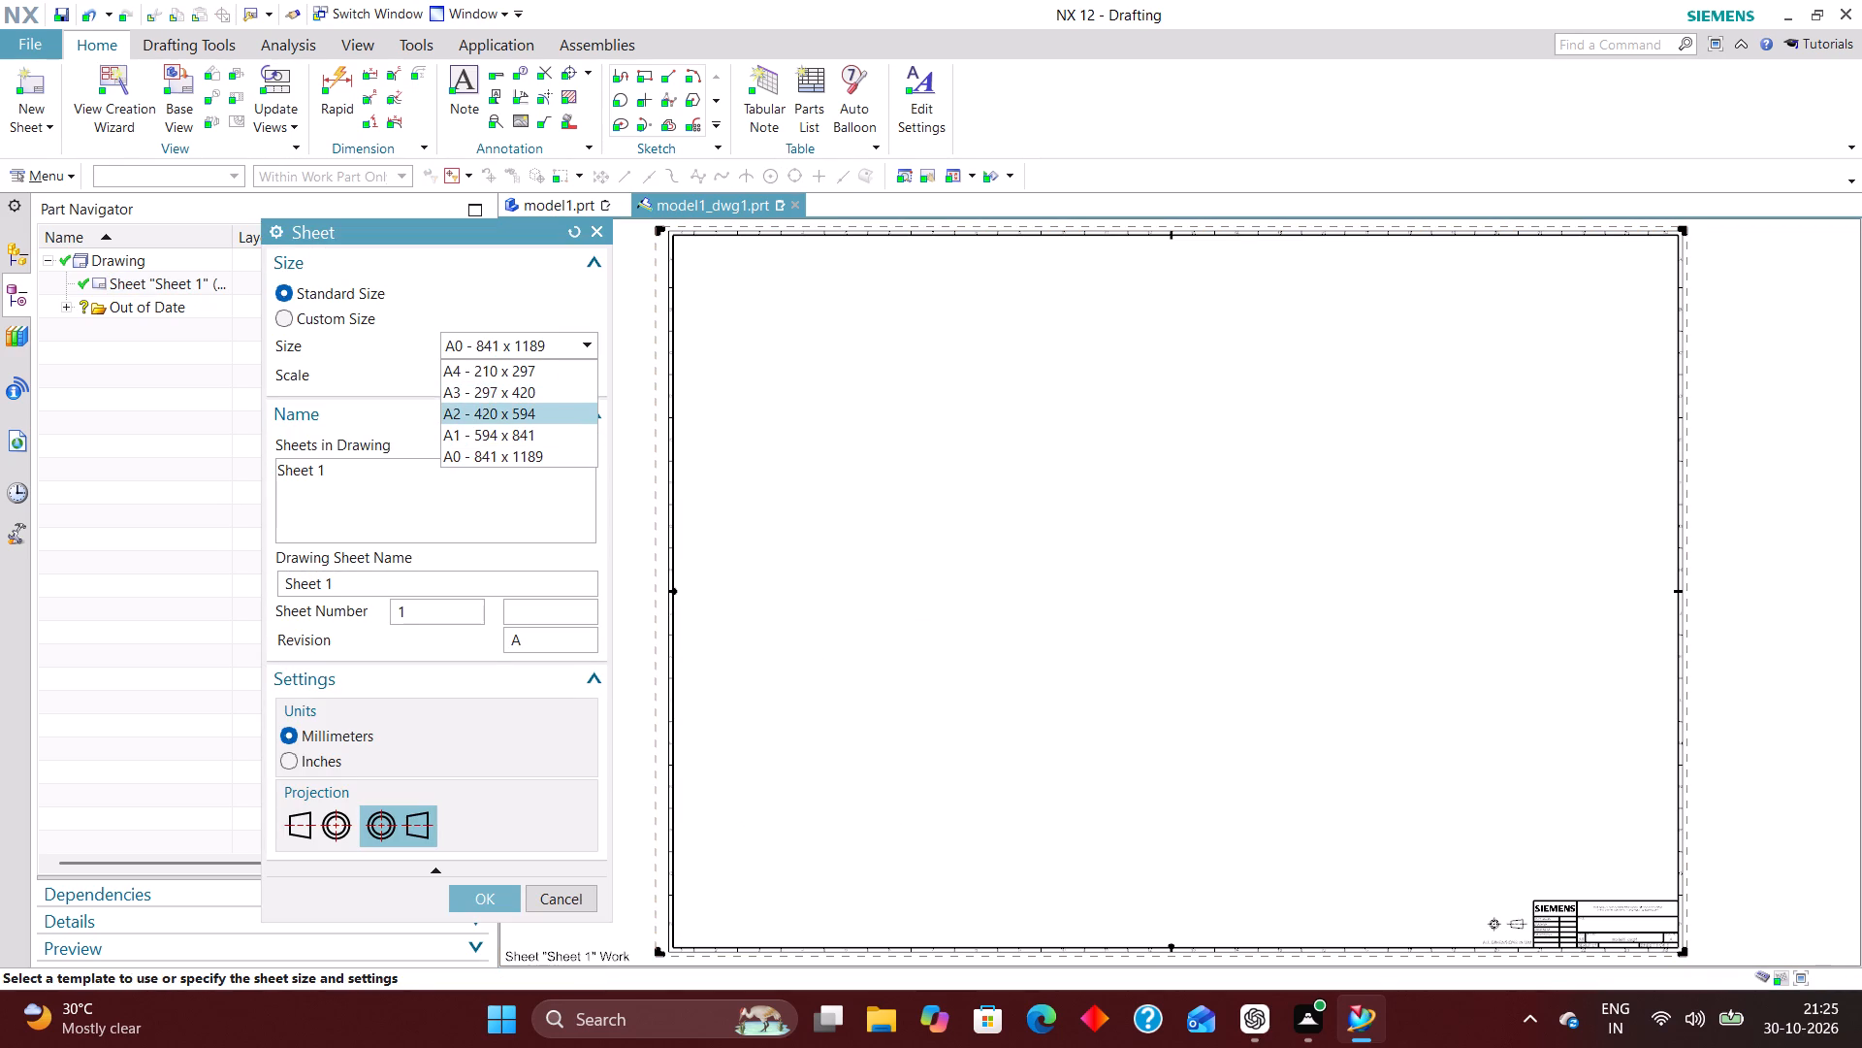
left_click(486, 398)
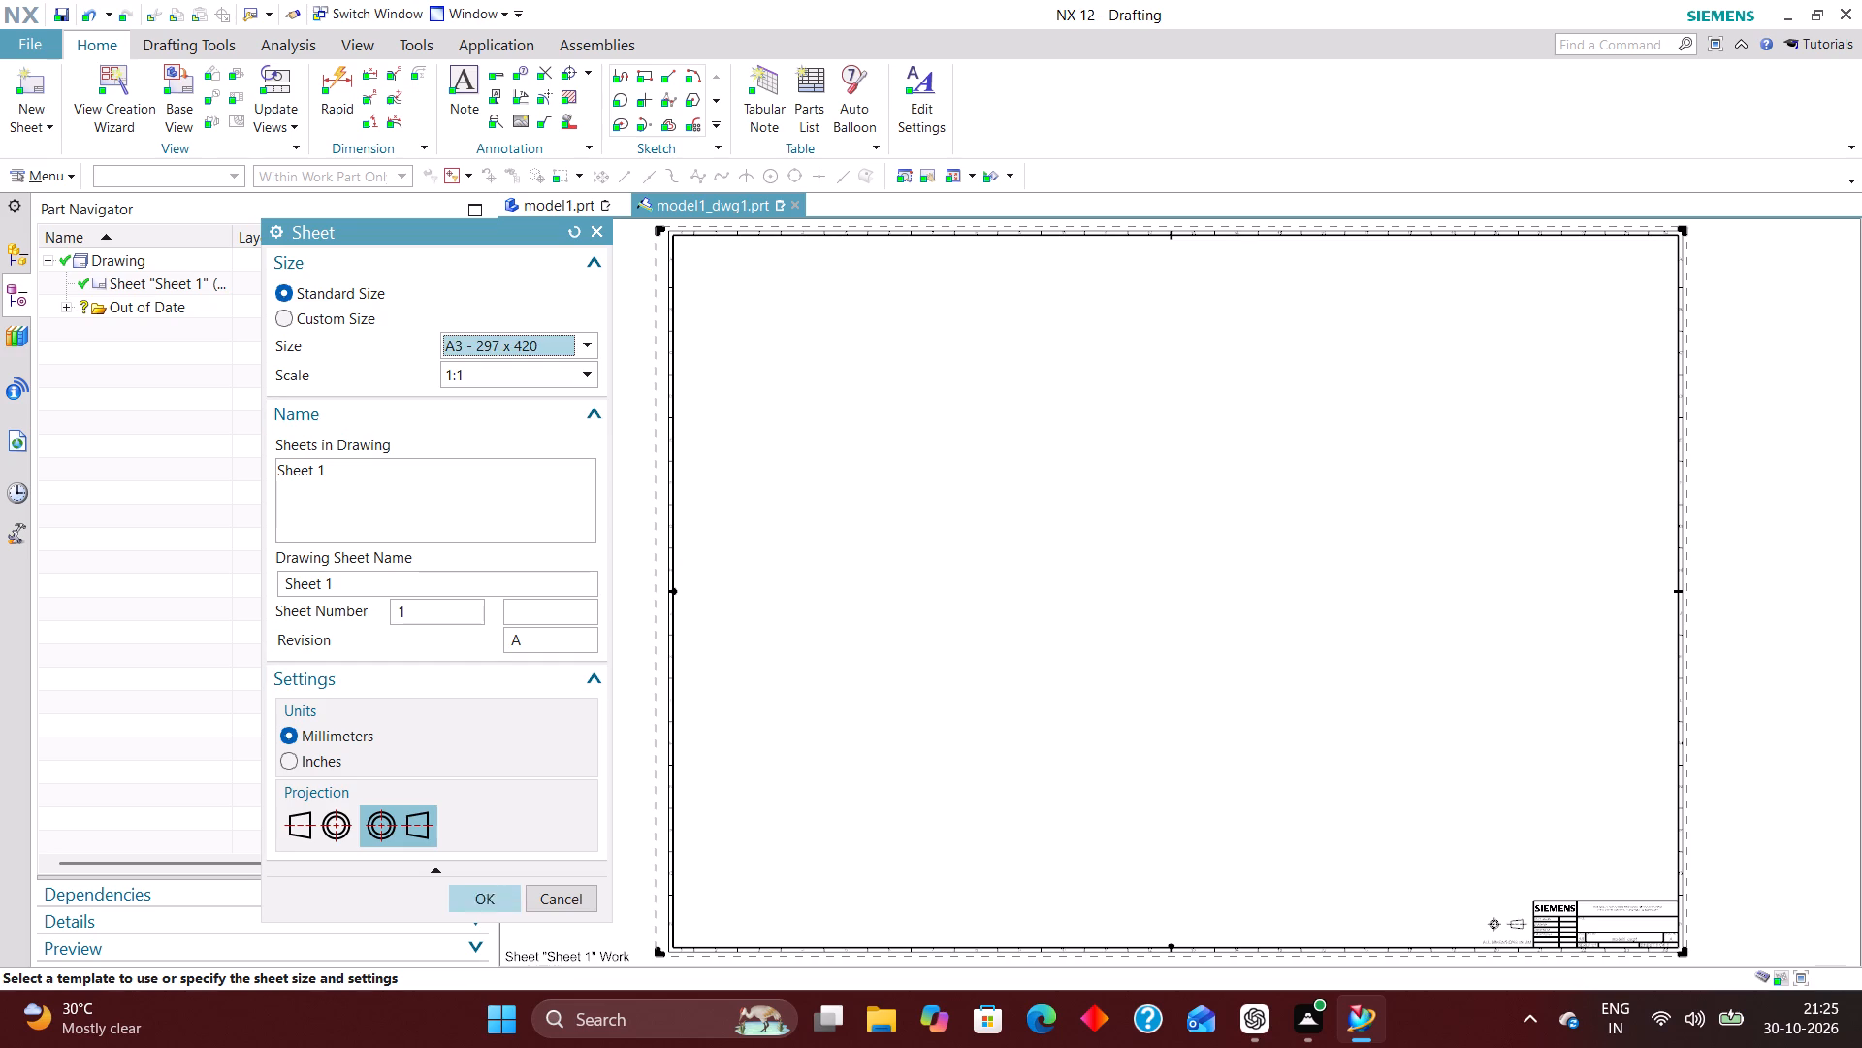
left_click(317, 828)
left_click(492, 899)
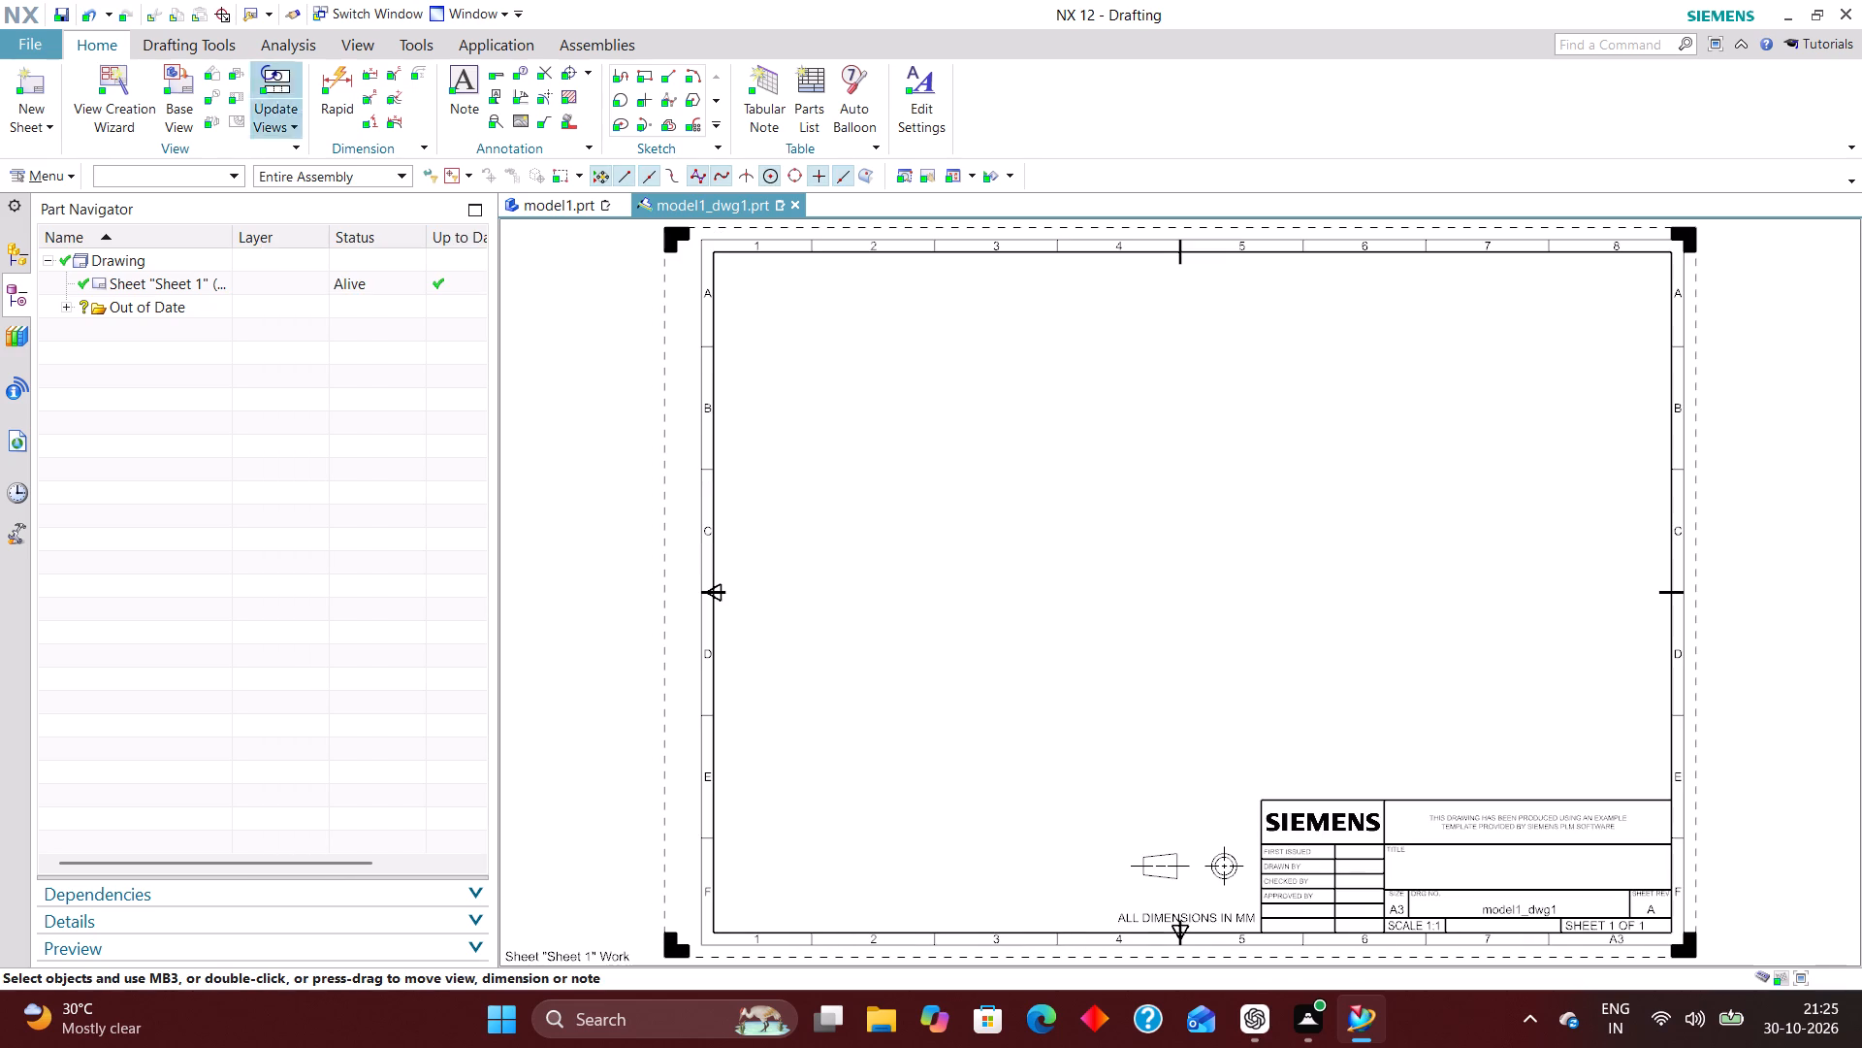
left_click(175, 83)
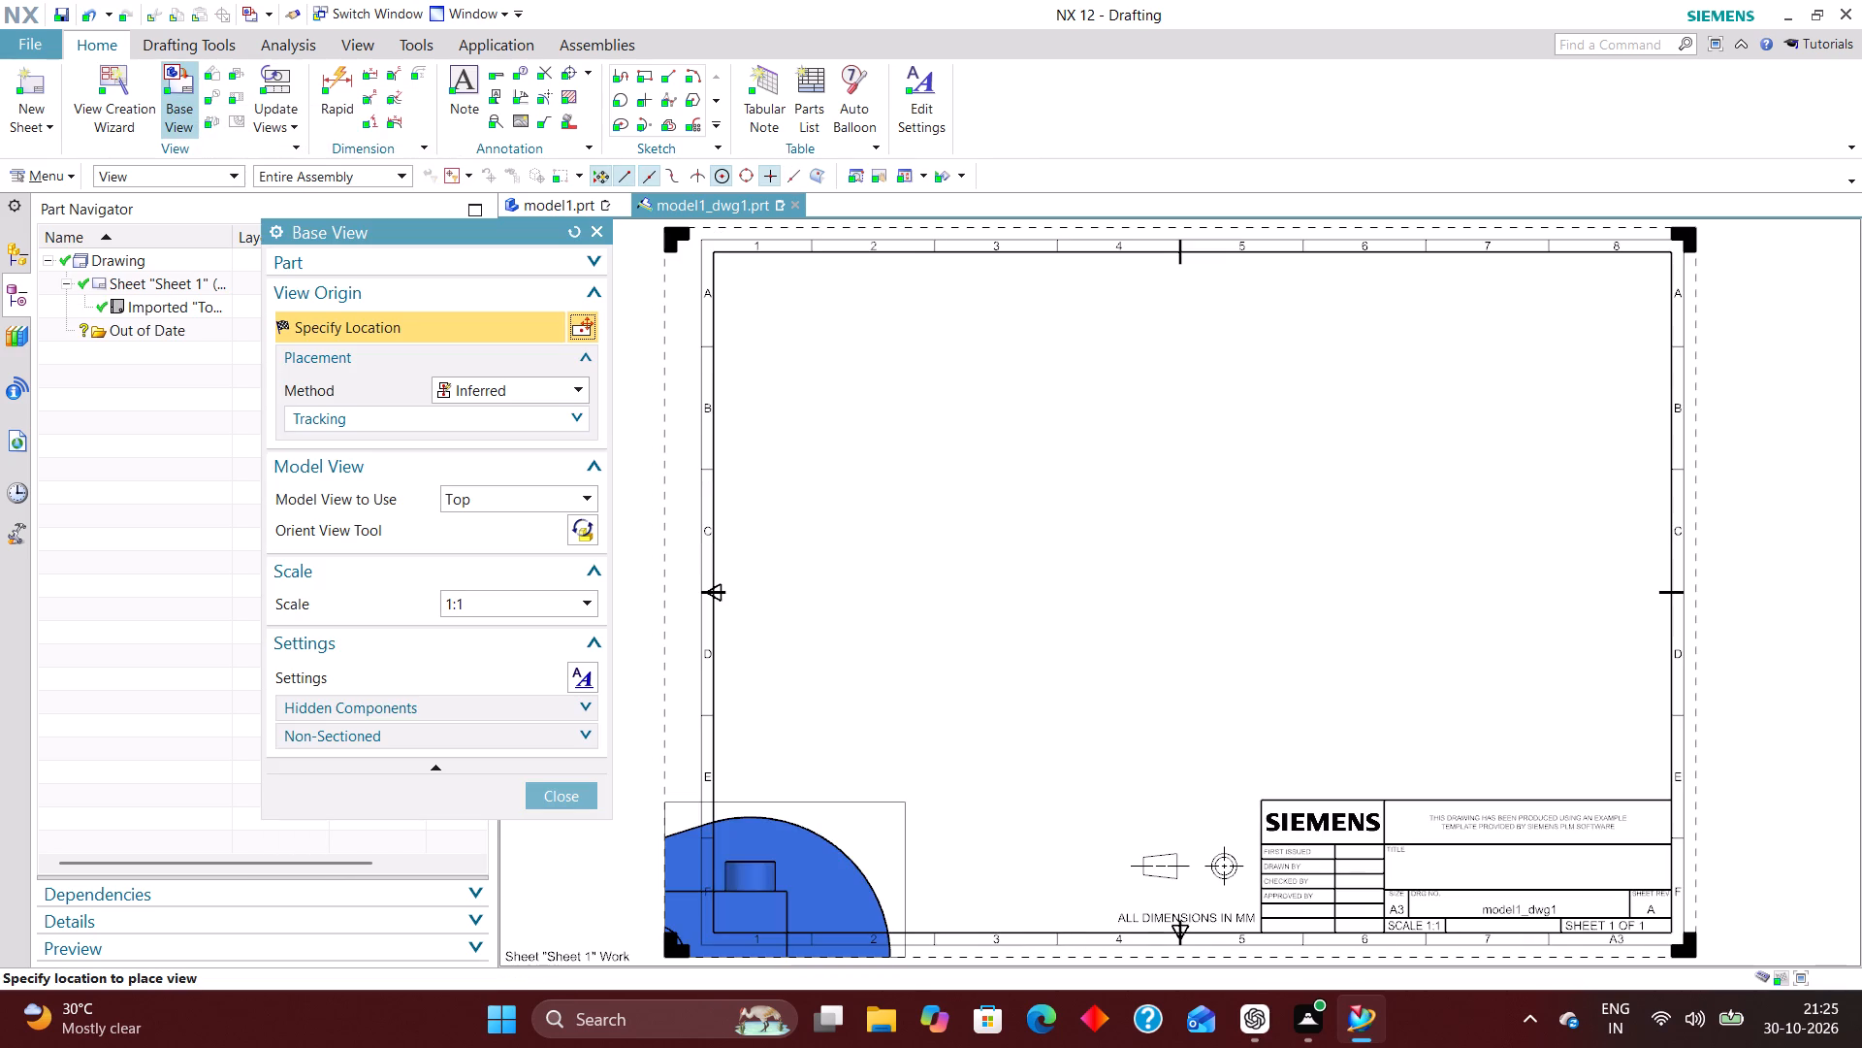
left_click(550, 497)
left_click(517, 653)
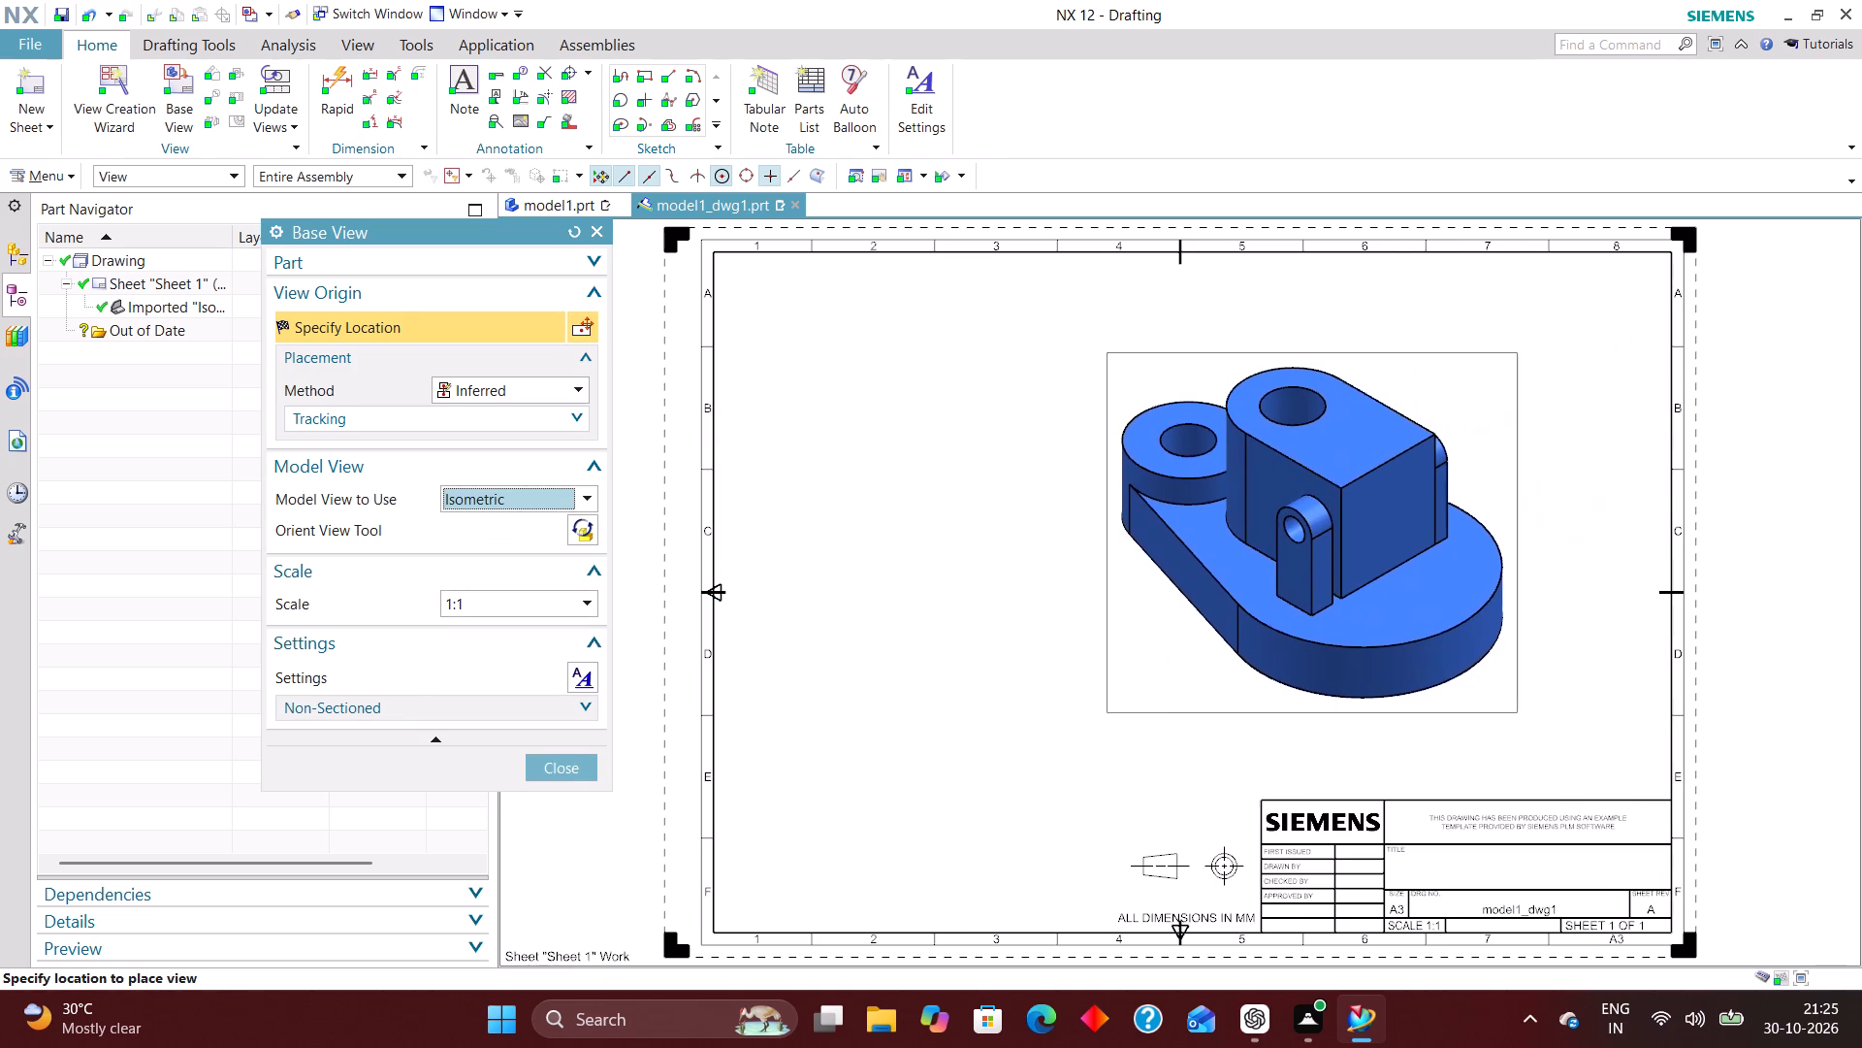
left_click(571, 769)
Change Sheet 1 to the standard size A2 - 420 x 594.
right_click(666, 690)
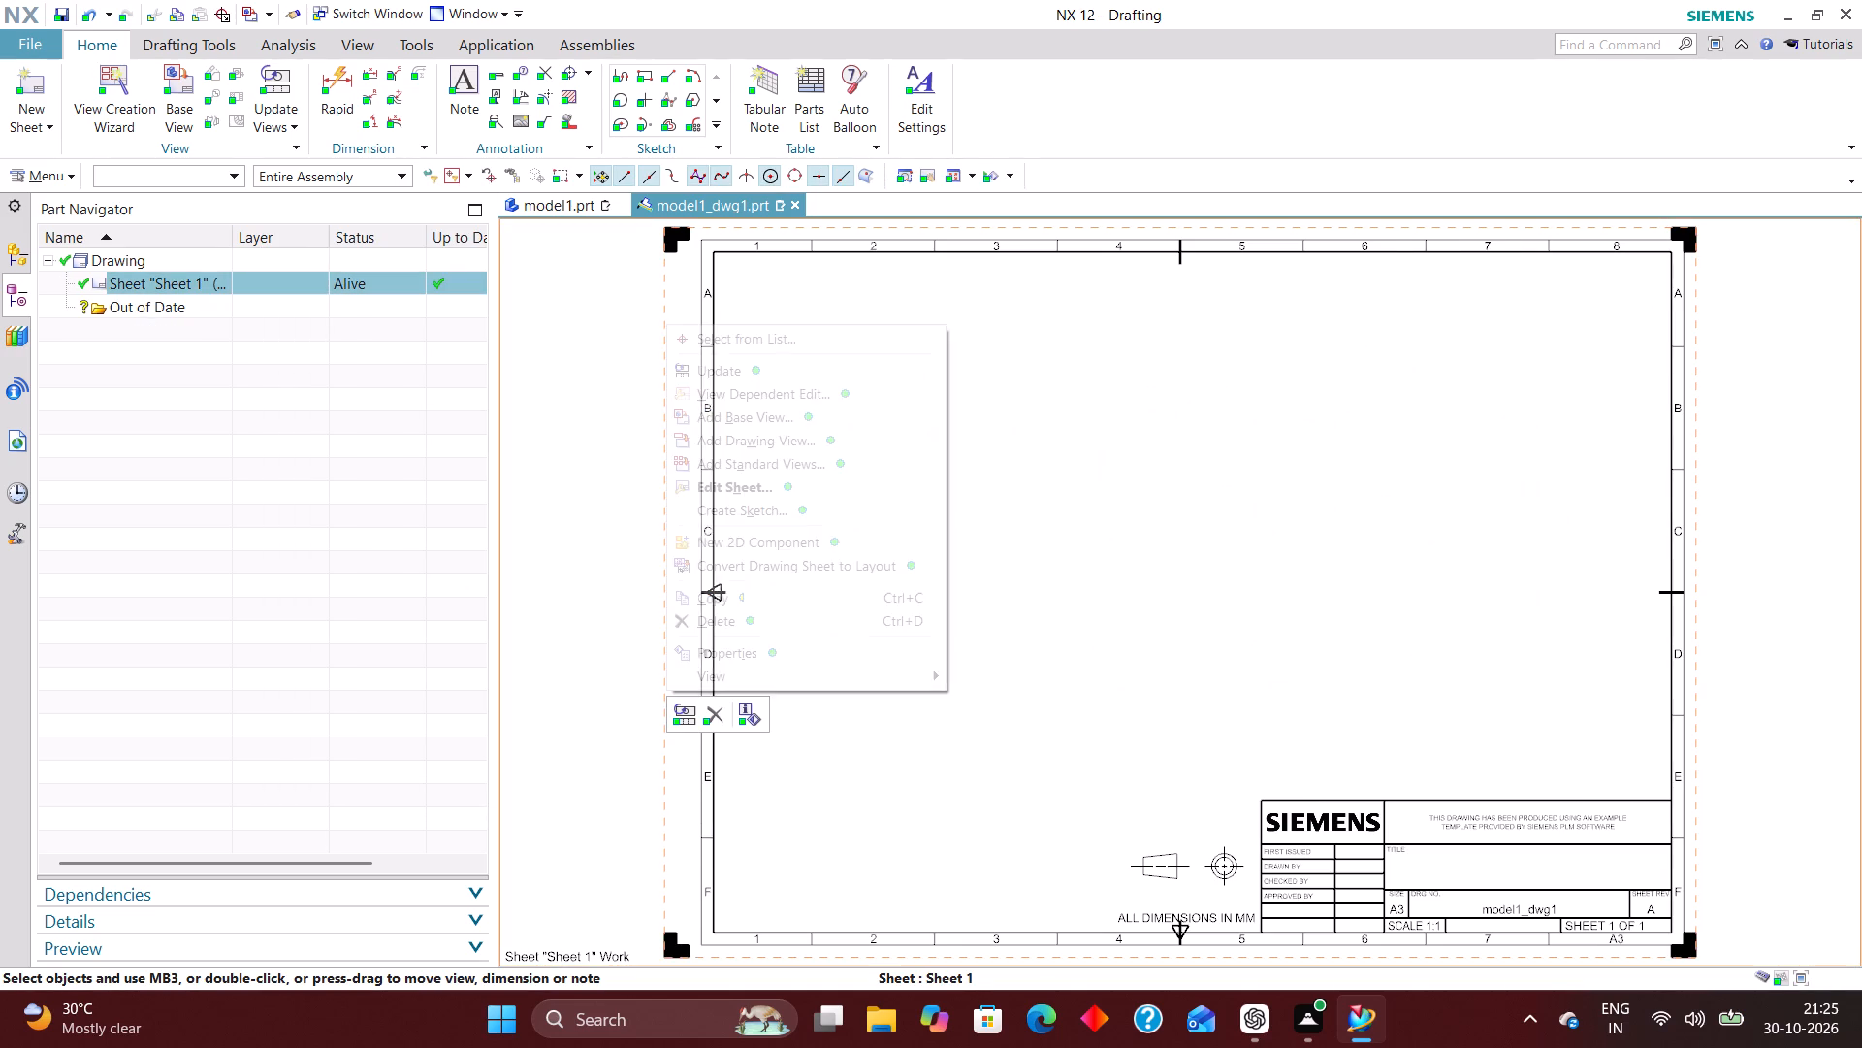
left_click(772, 489)
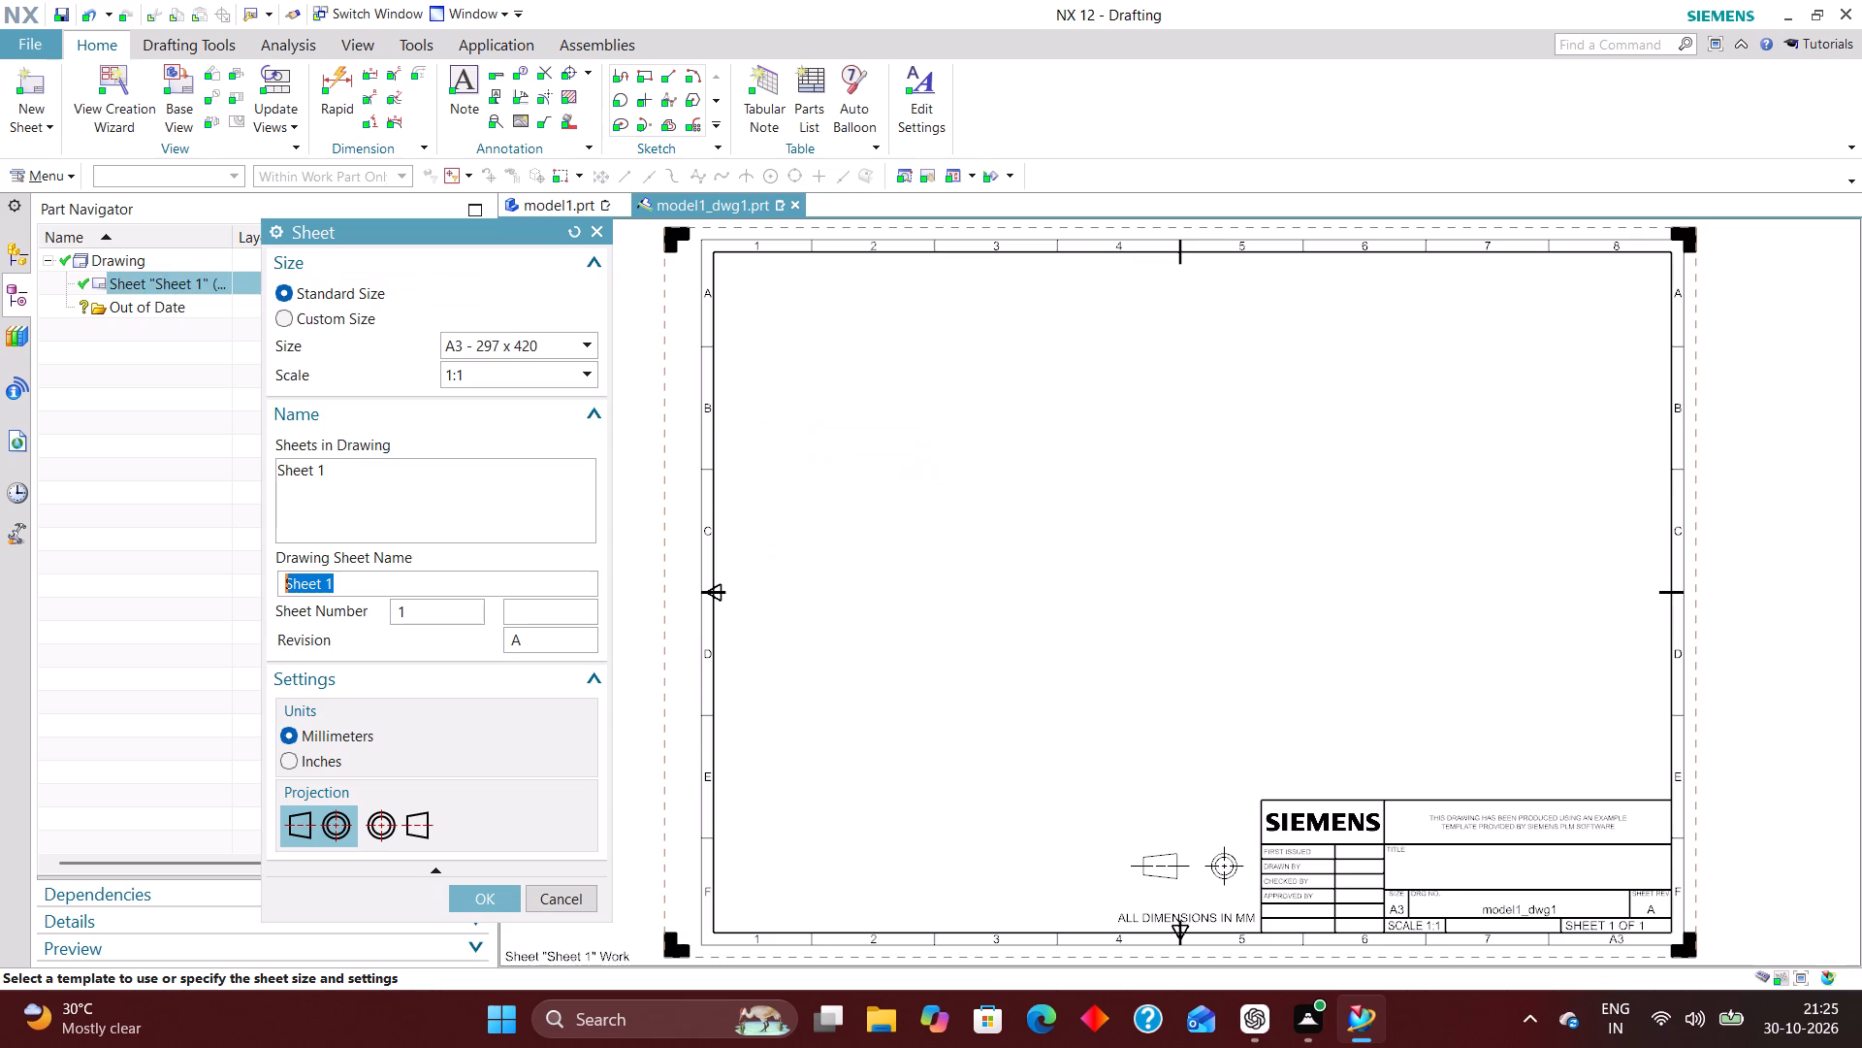
left_click(515, 338)
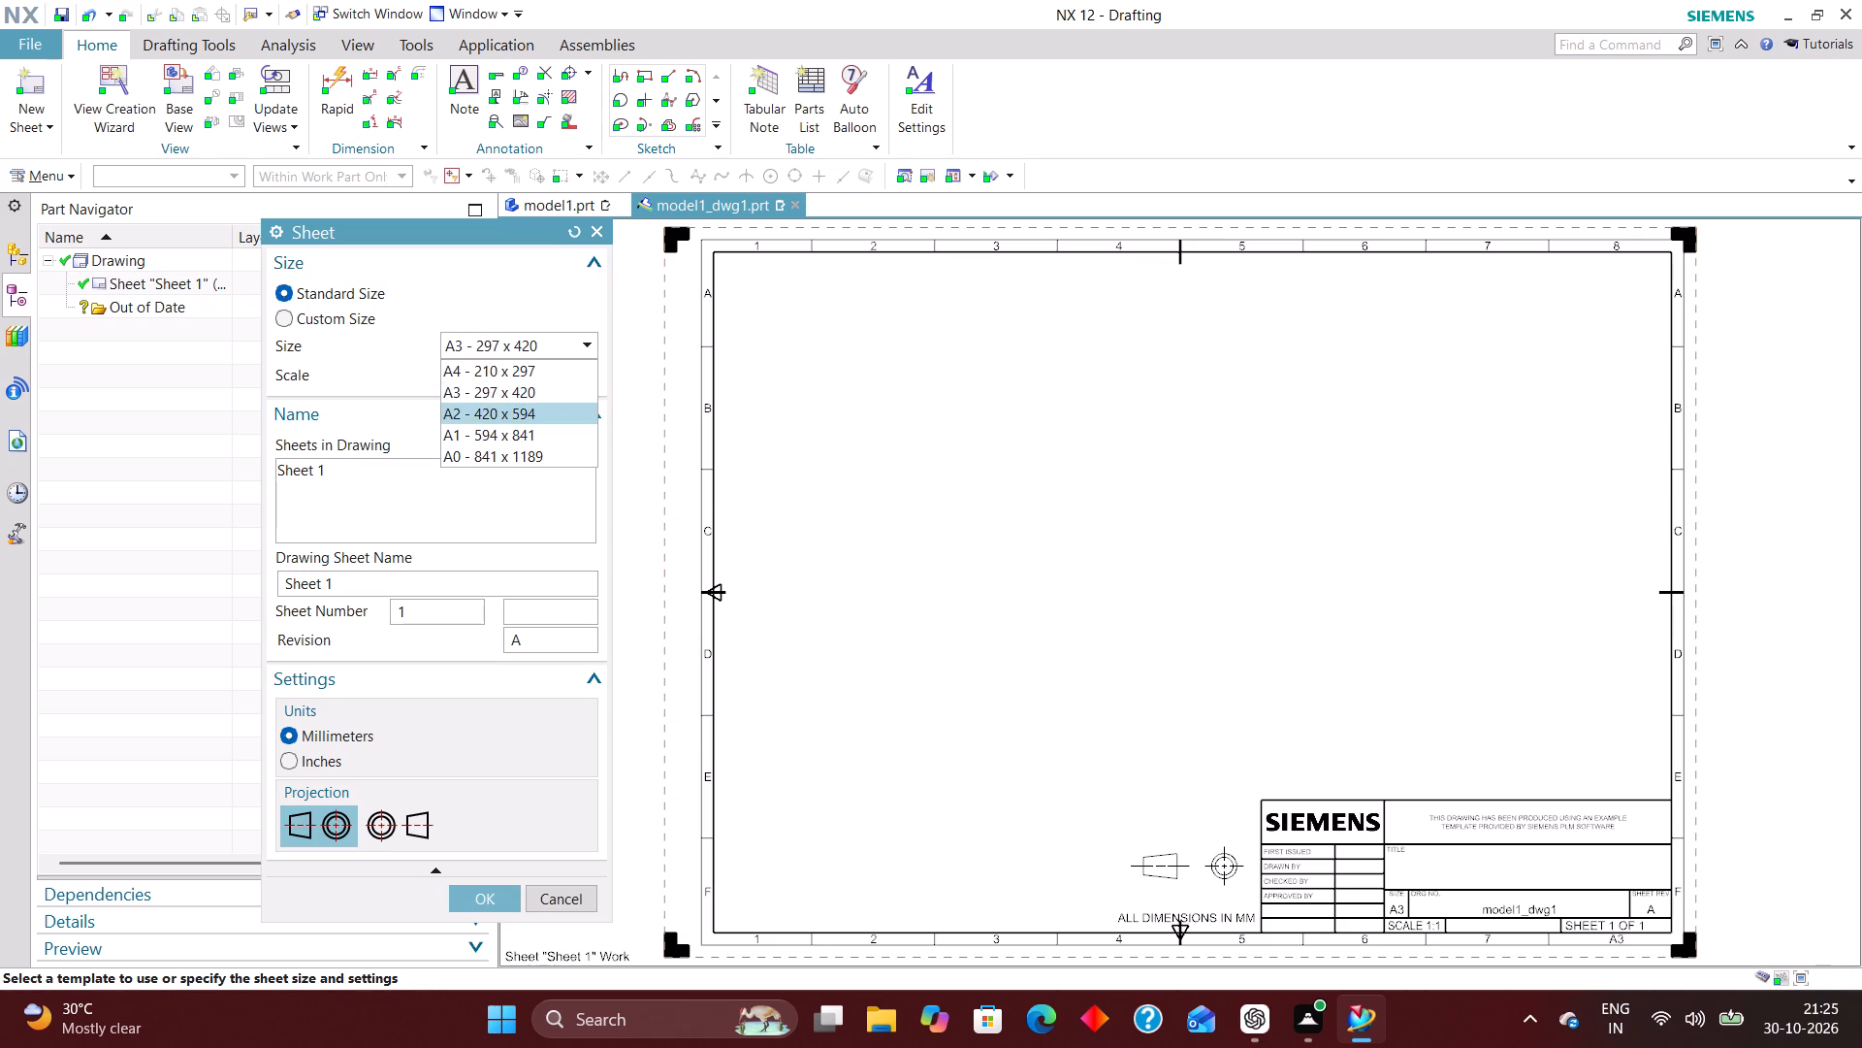
left_click(490, 414)
left_click(475, 889)
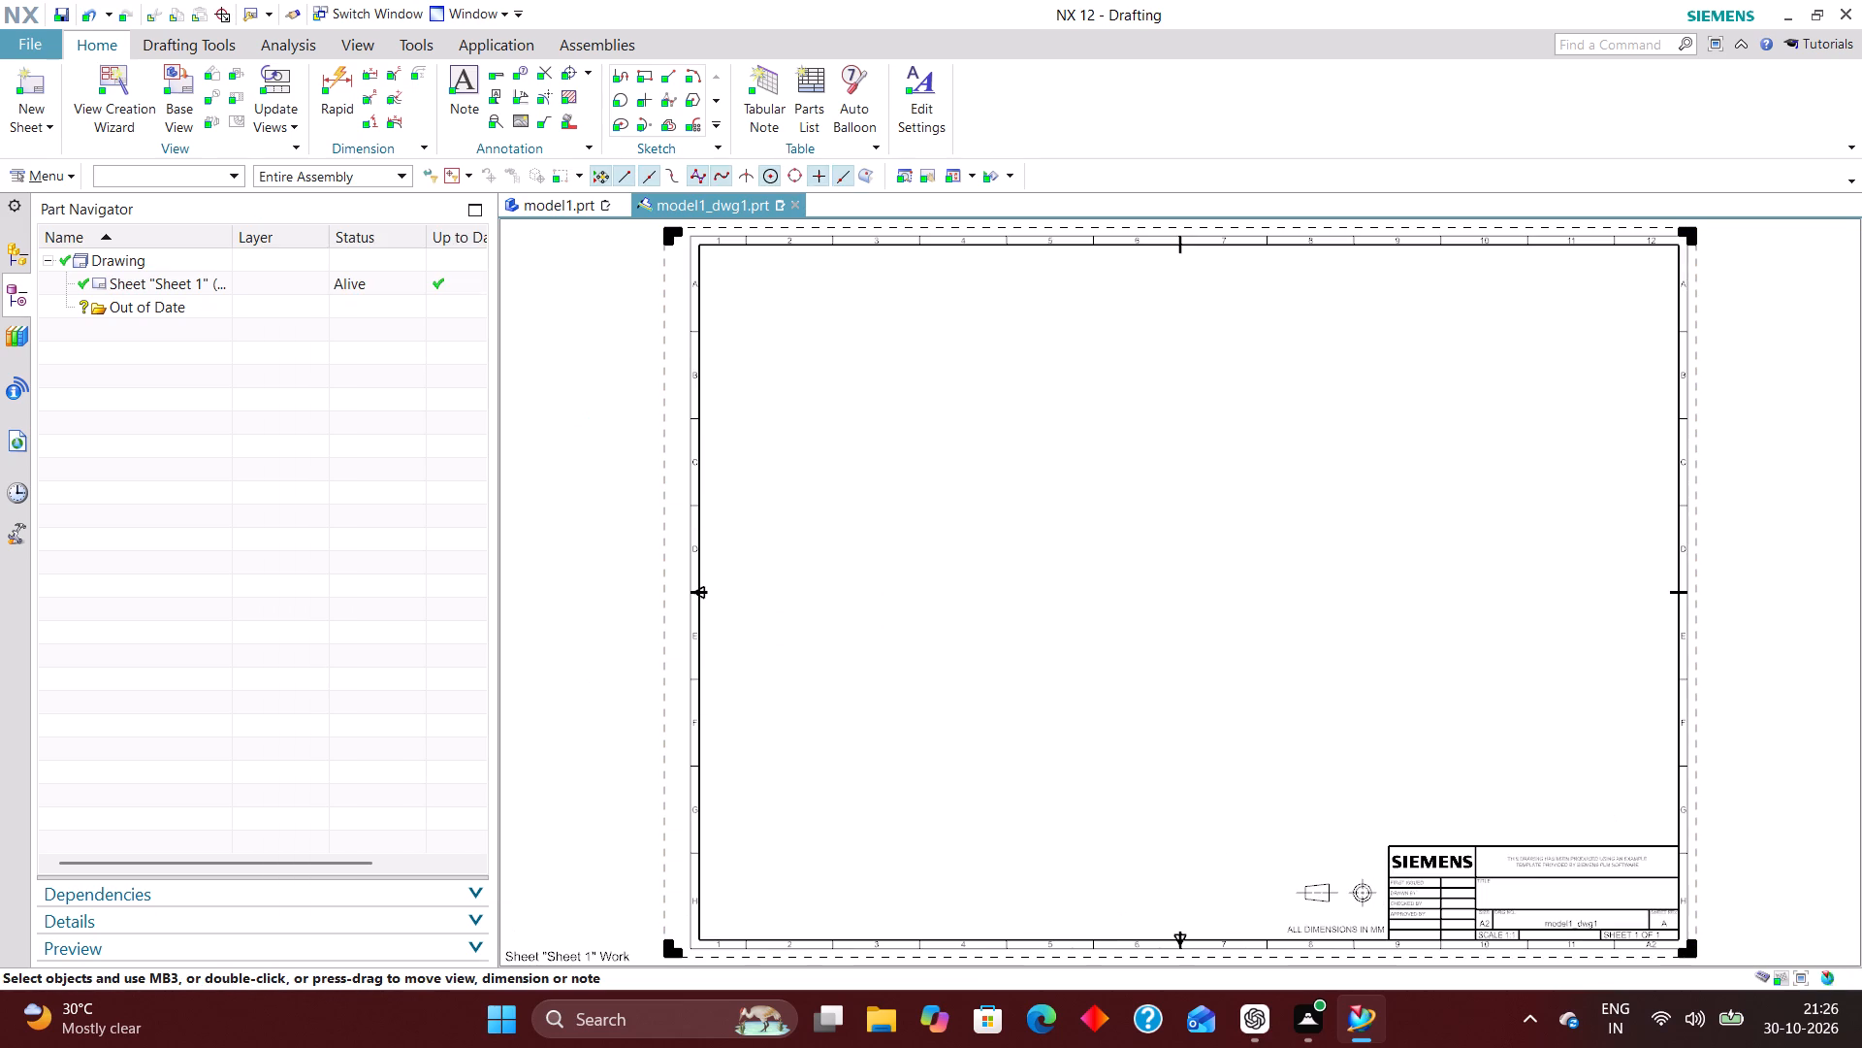
Place an Isometric base view at 1:1 in the sheet's upper right area, without adding projected views.
left_click(181, 79)
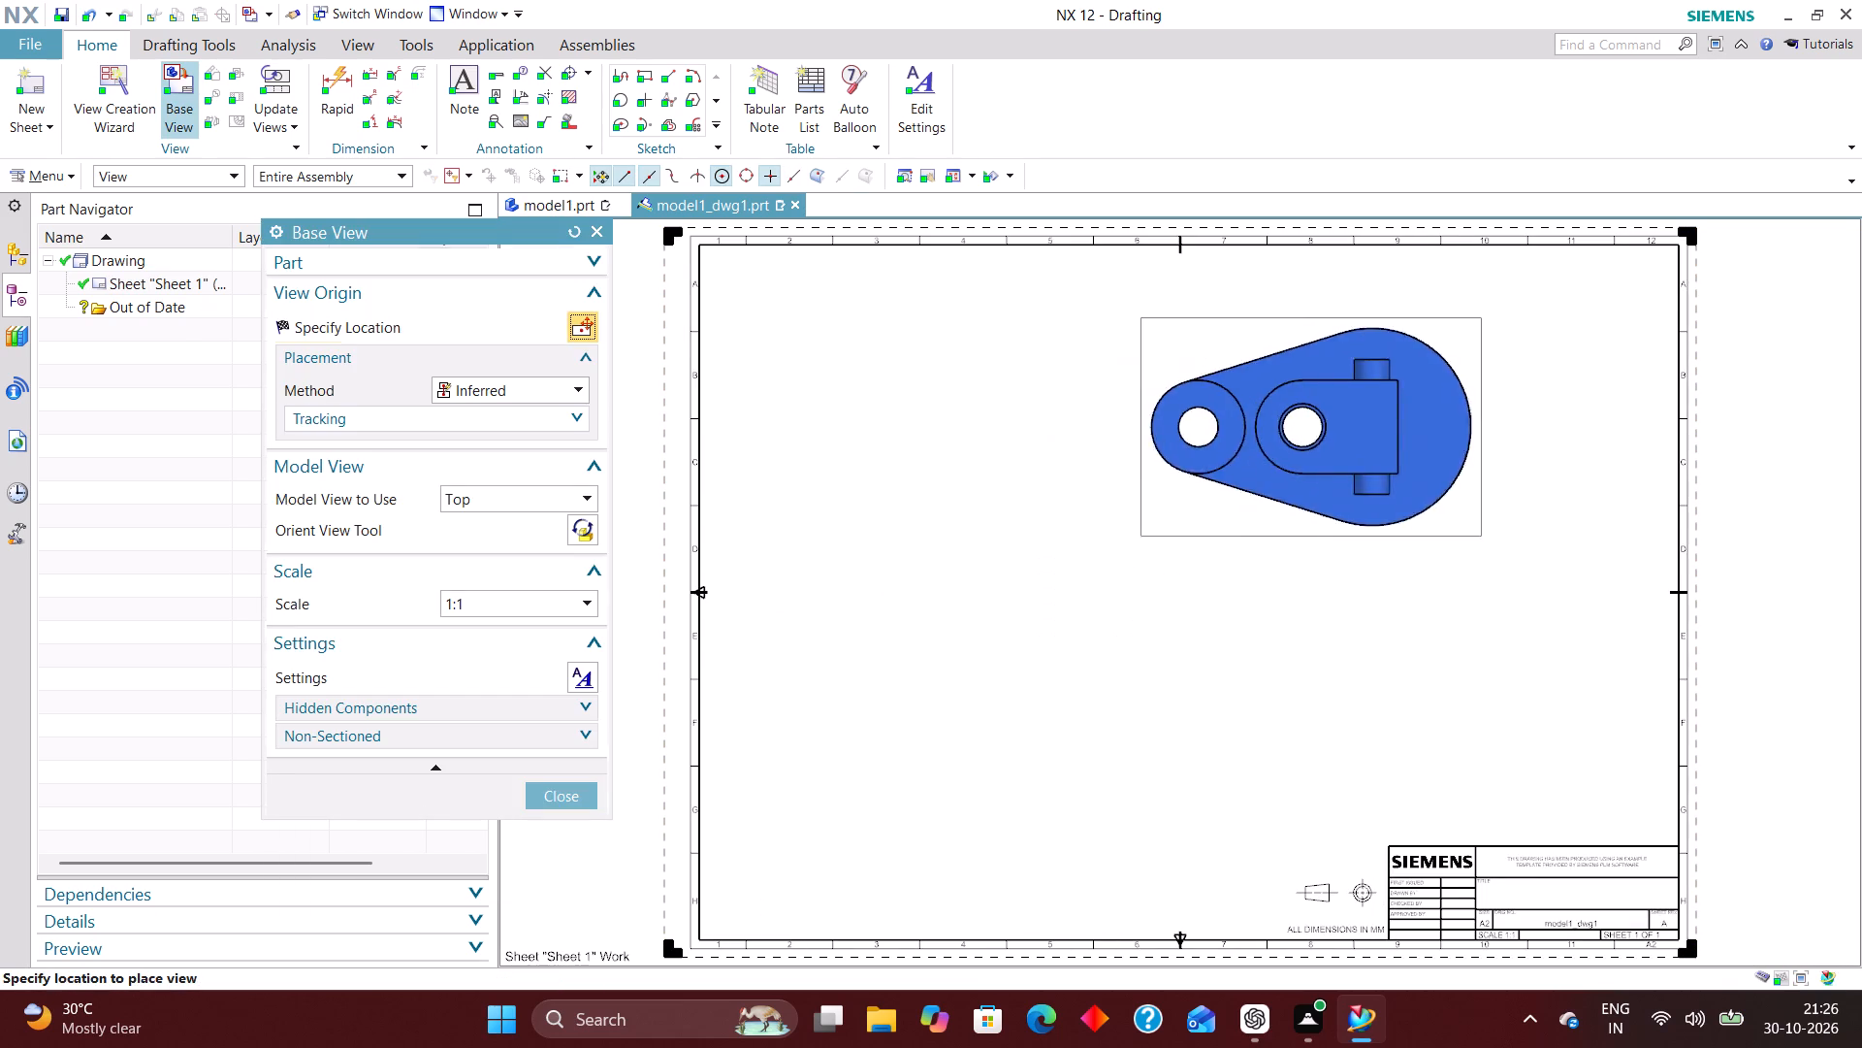
left_click(553, 499)
left_click(495, 652)
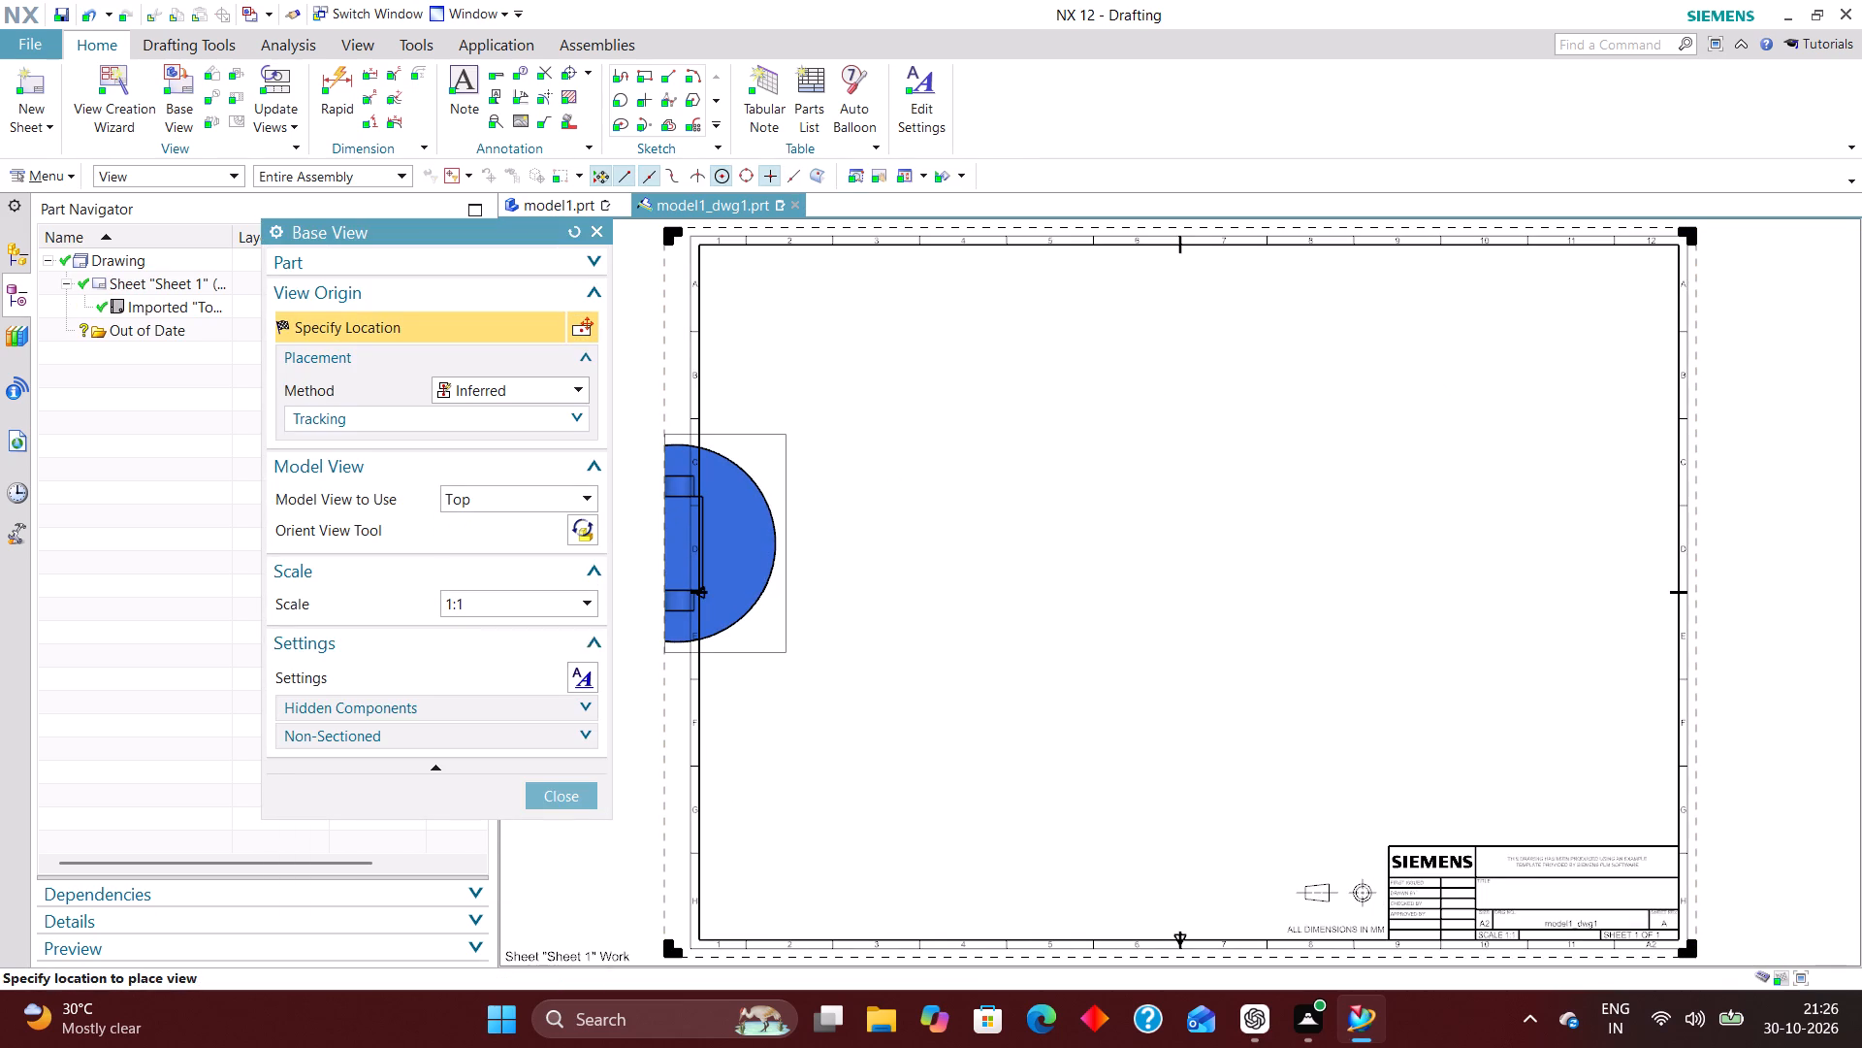
left_click(1438, 444)
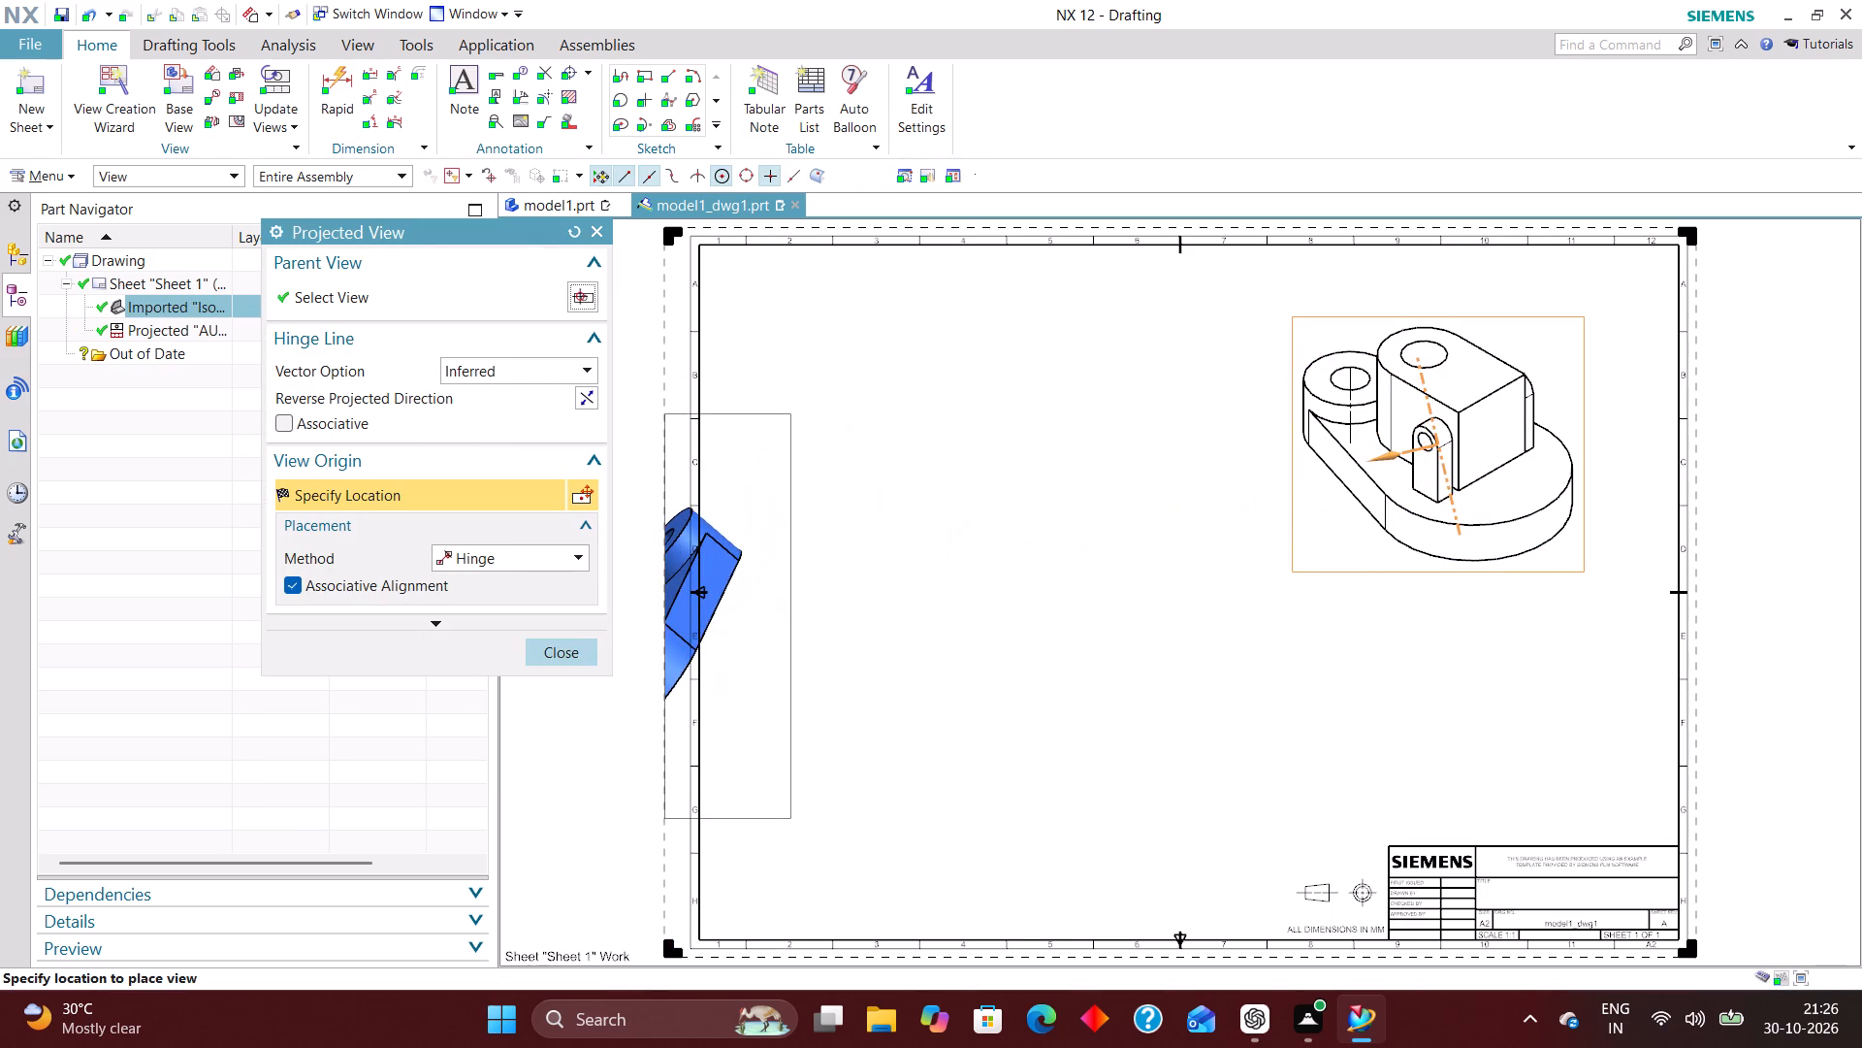
left_click(562, 655)
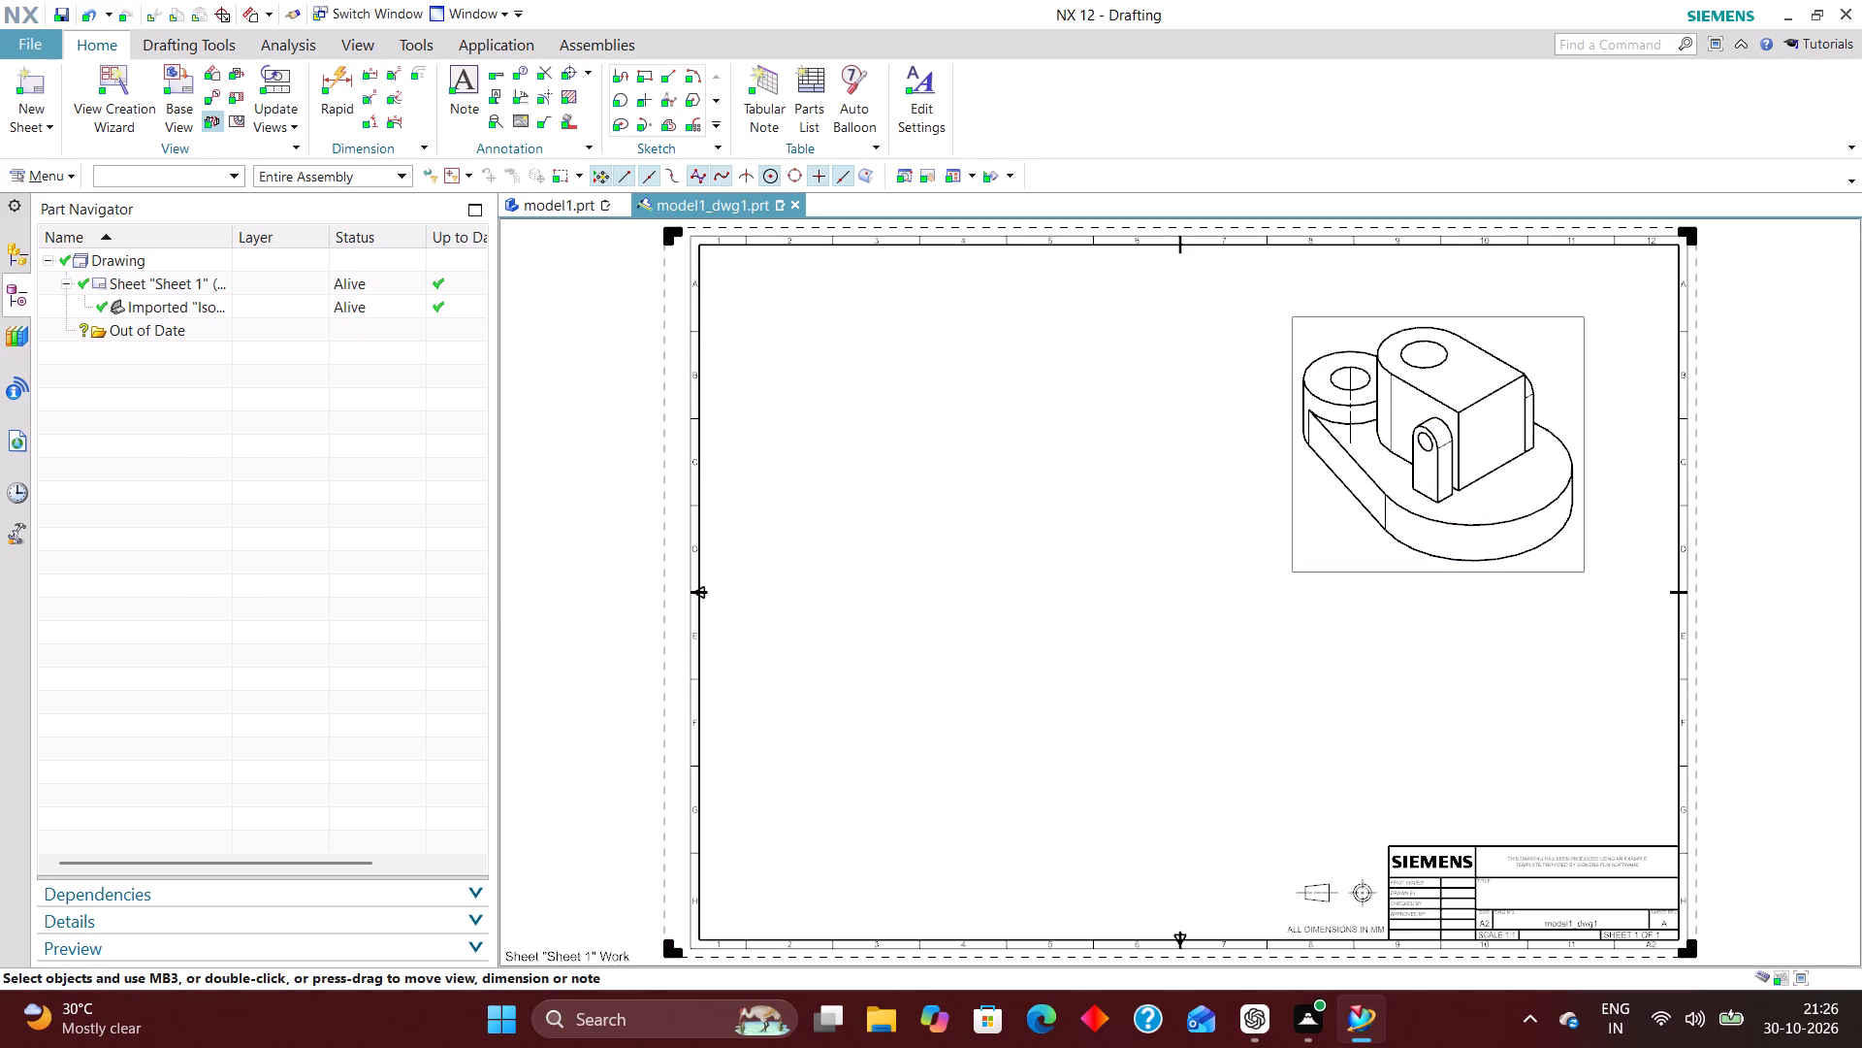
Place a Top base view at 1:1 in the sheet's upper left area, without adding projected views.
left_click(174, 80)
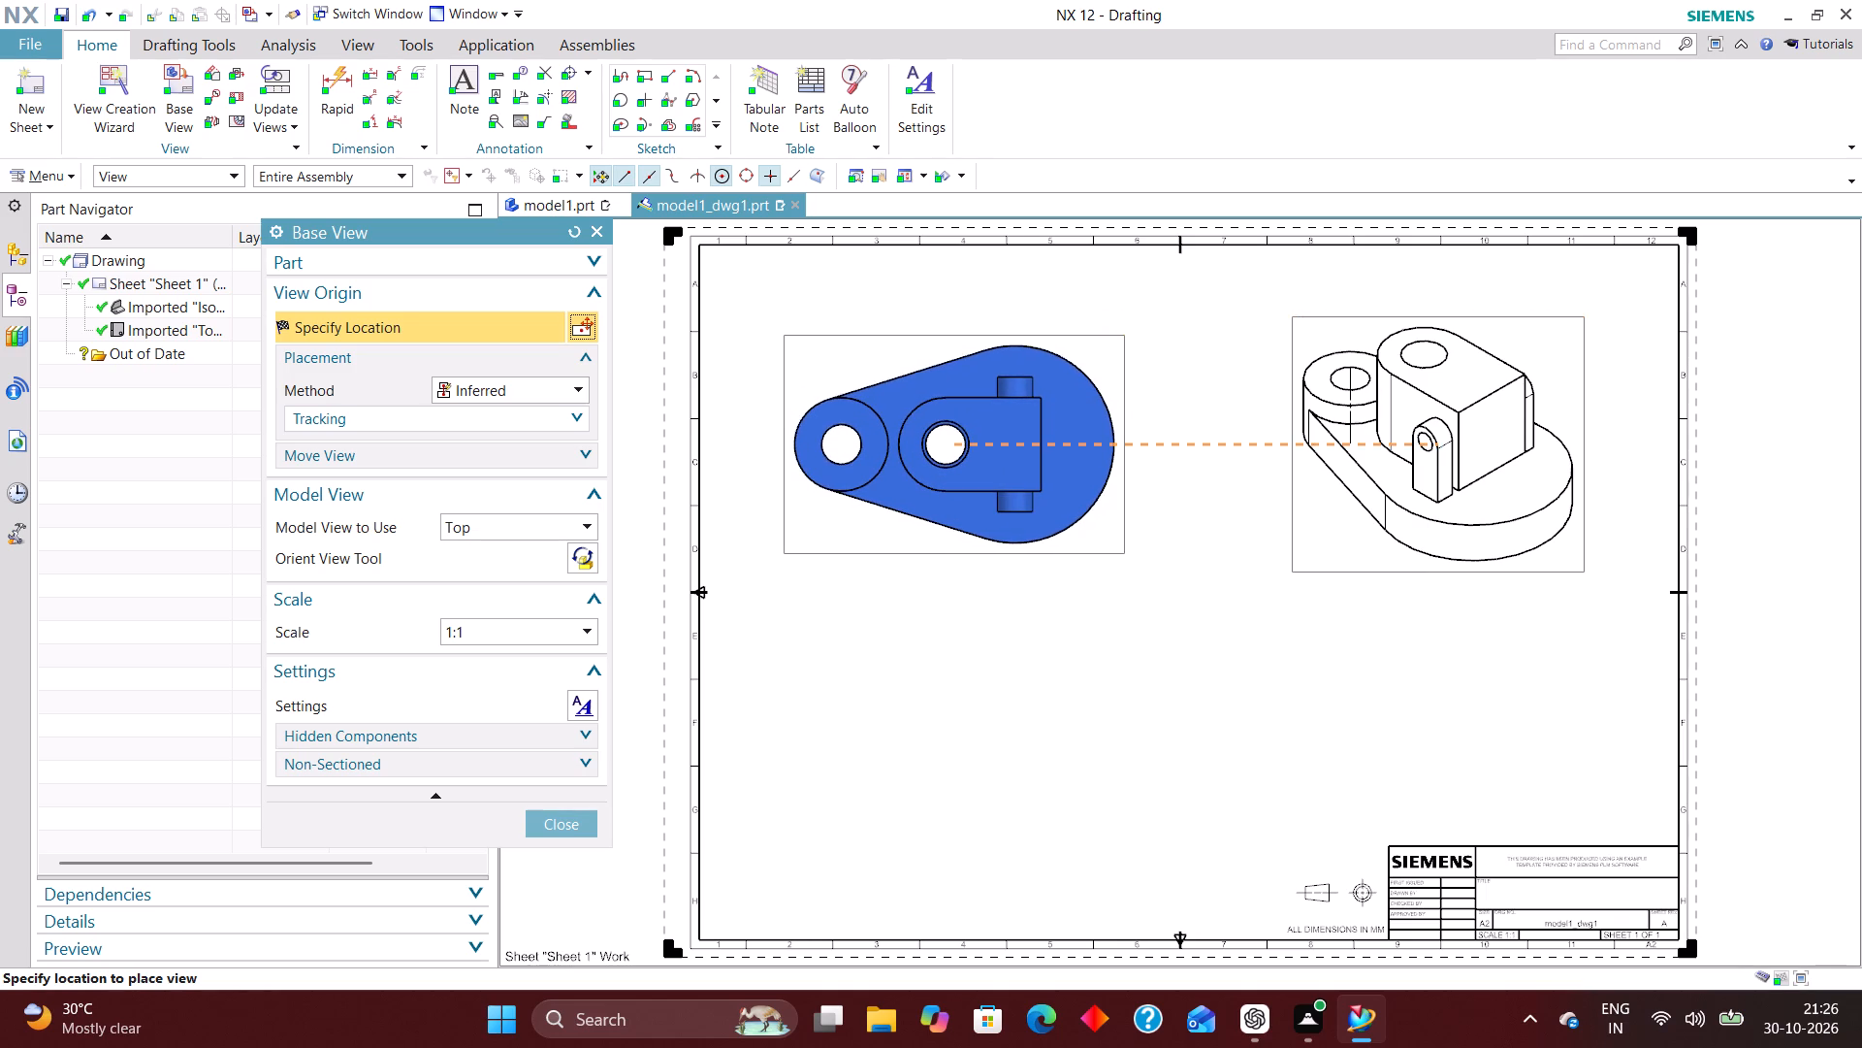
left_click(950, 434)
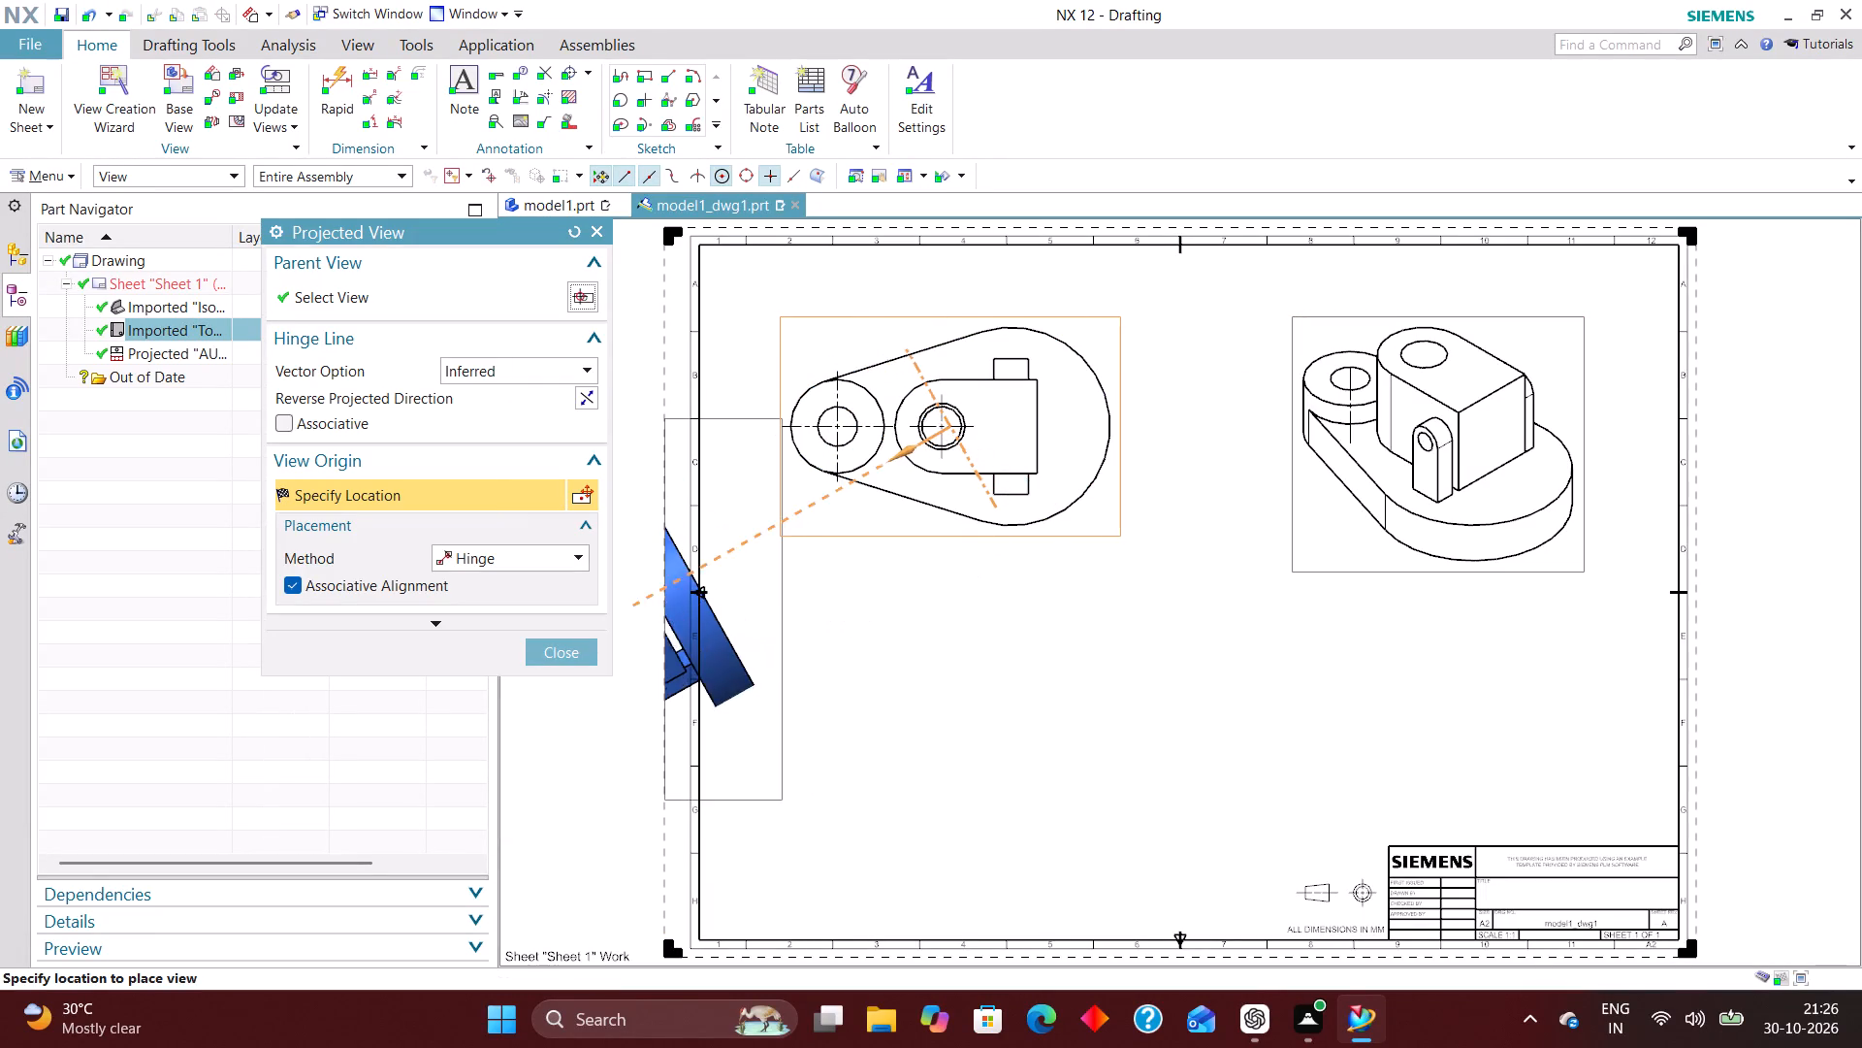
left_click(575, 641)
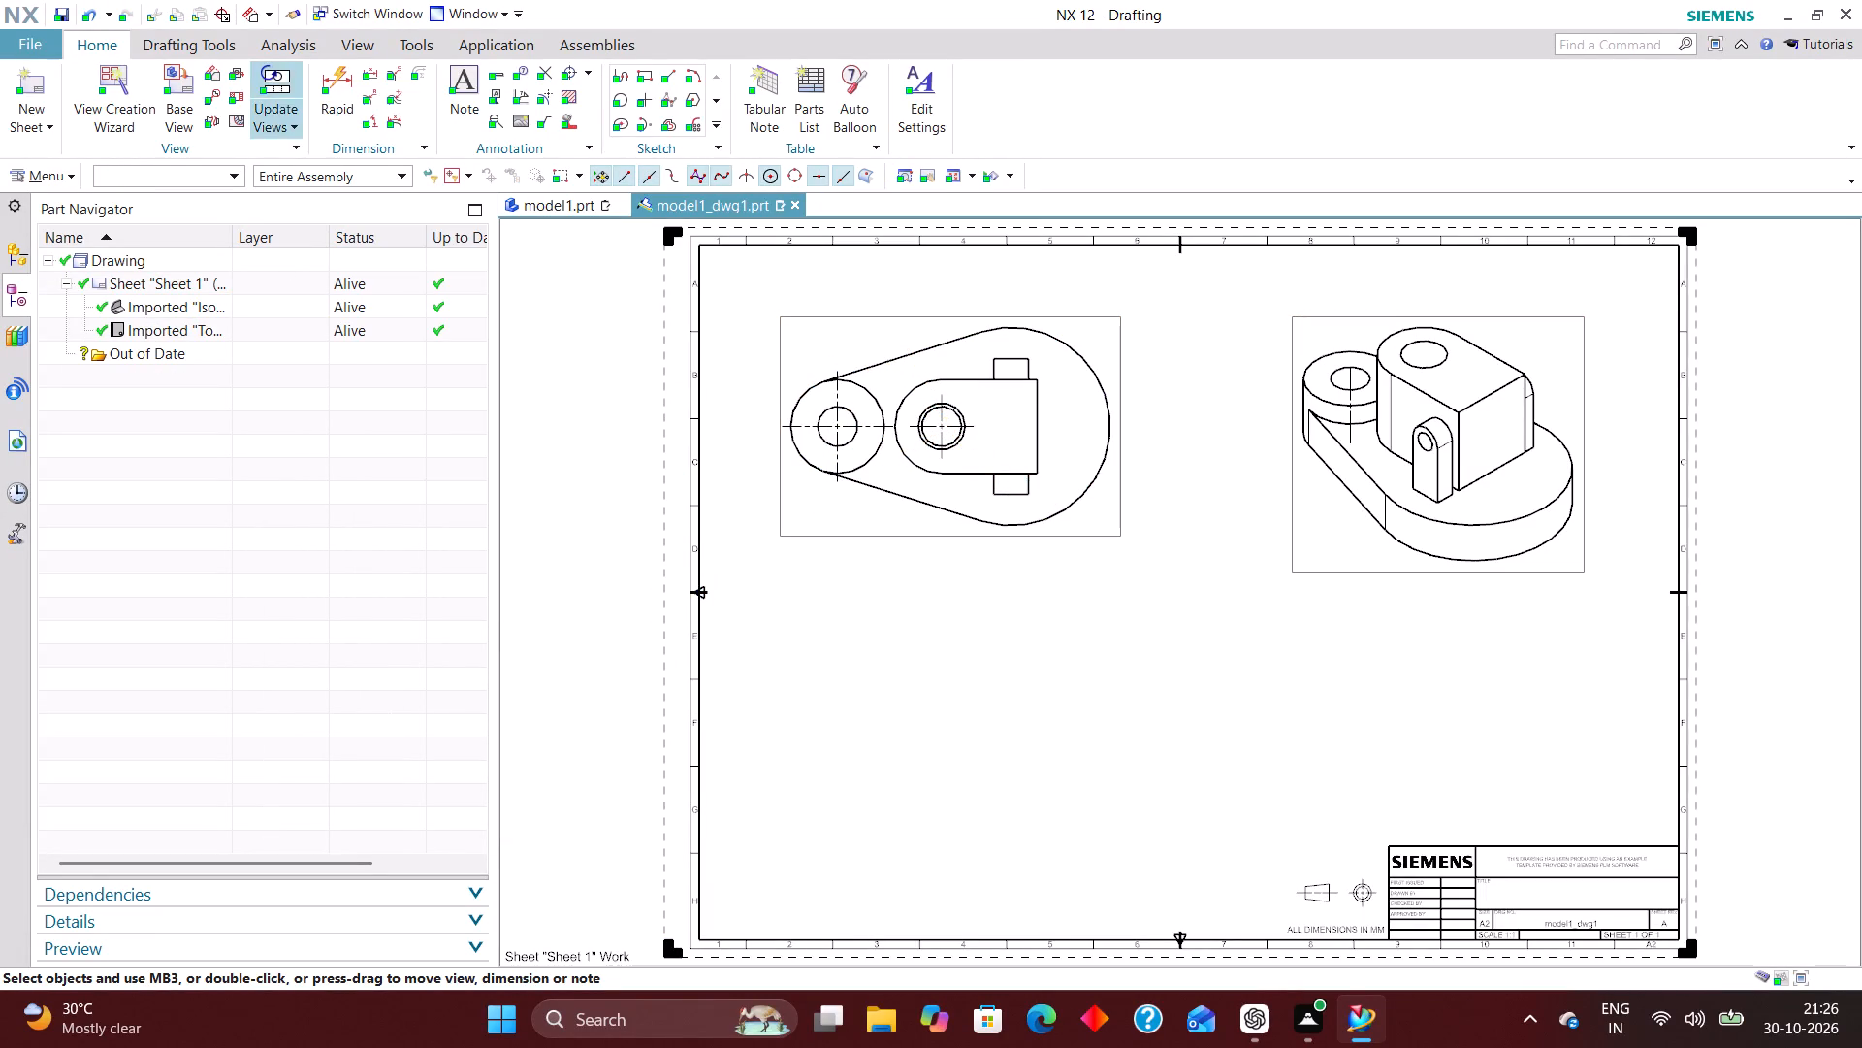
Place a Front base view at 1:1 directly below the top view and aligned with it, without projected views.
left_click(188, 84)
left_click(554, 523)
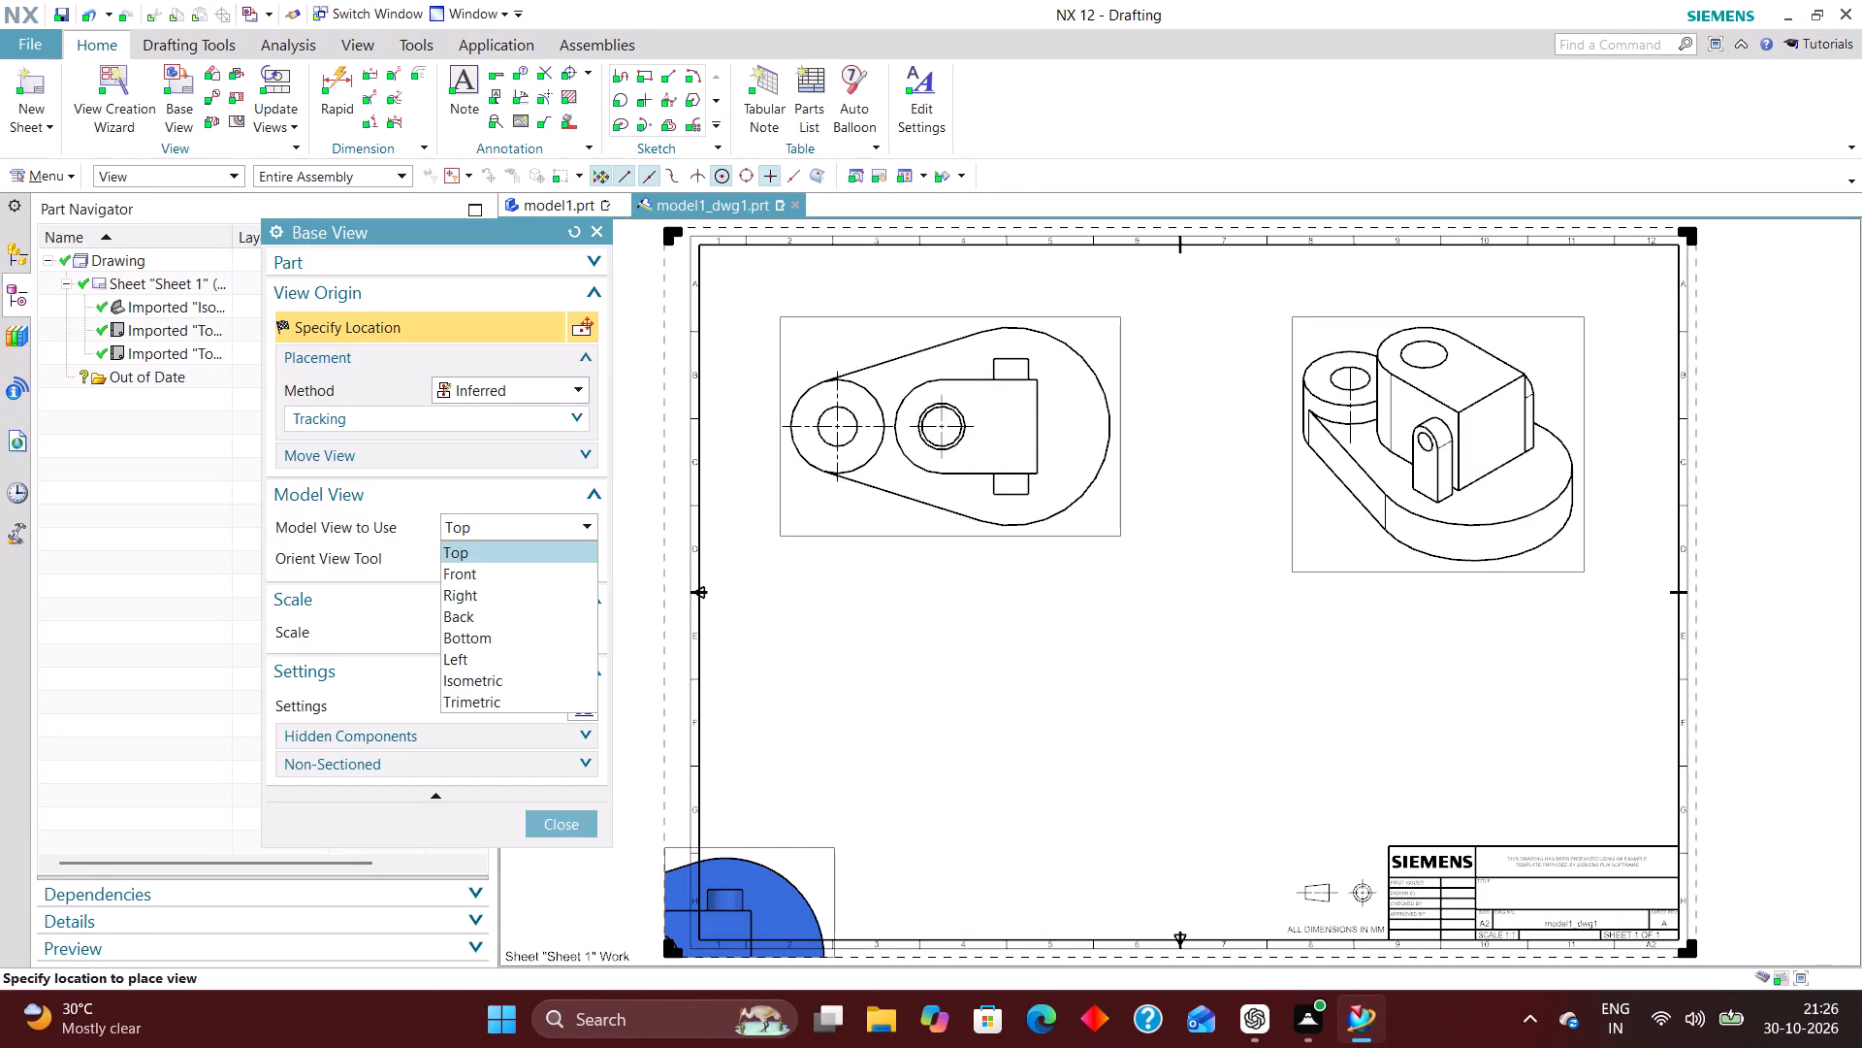
left_click(503, 573)
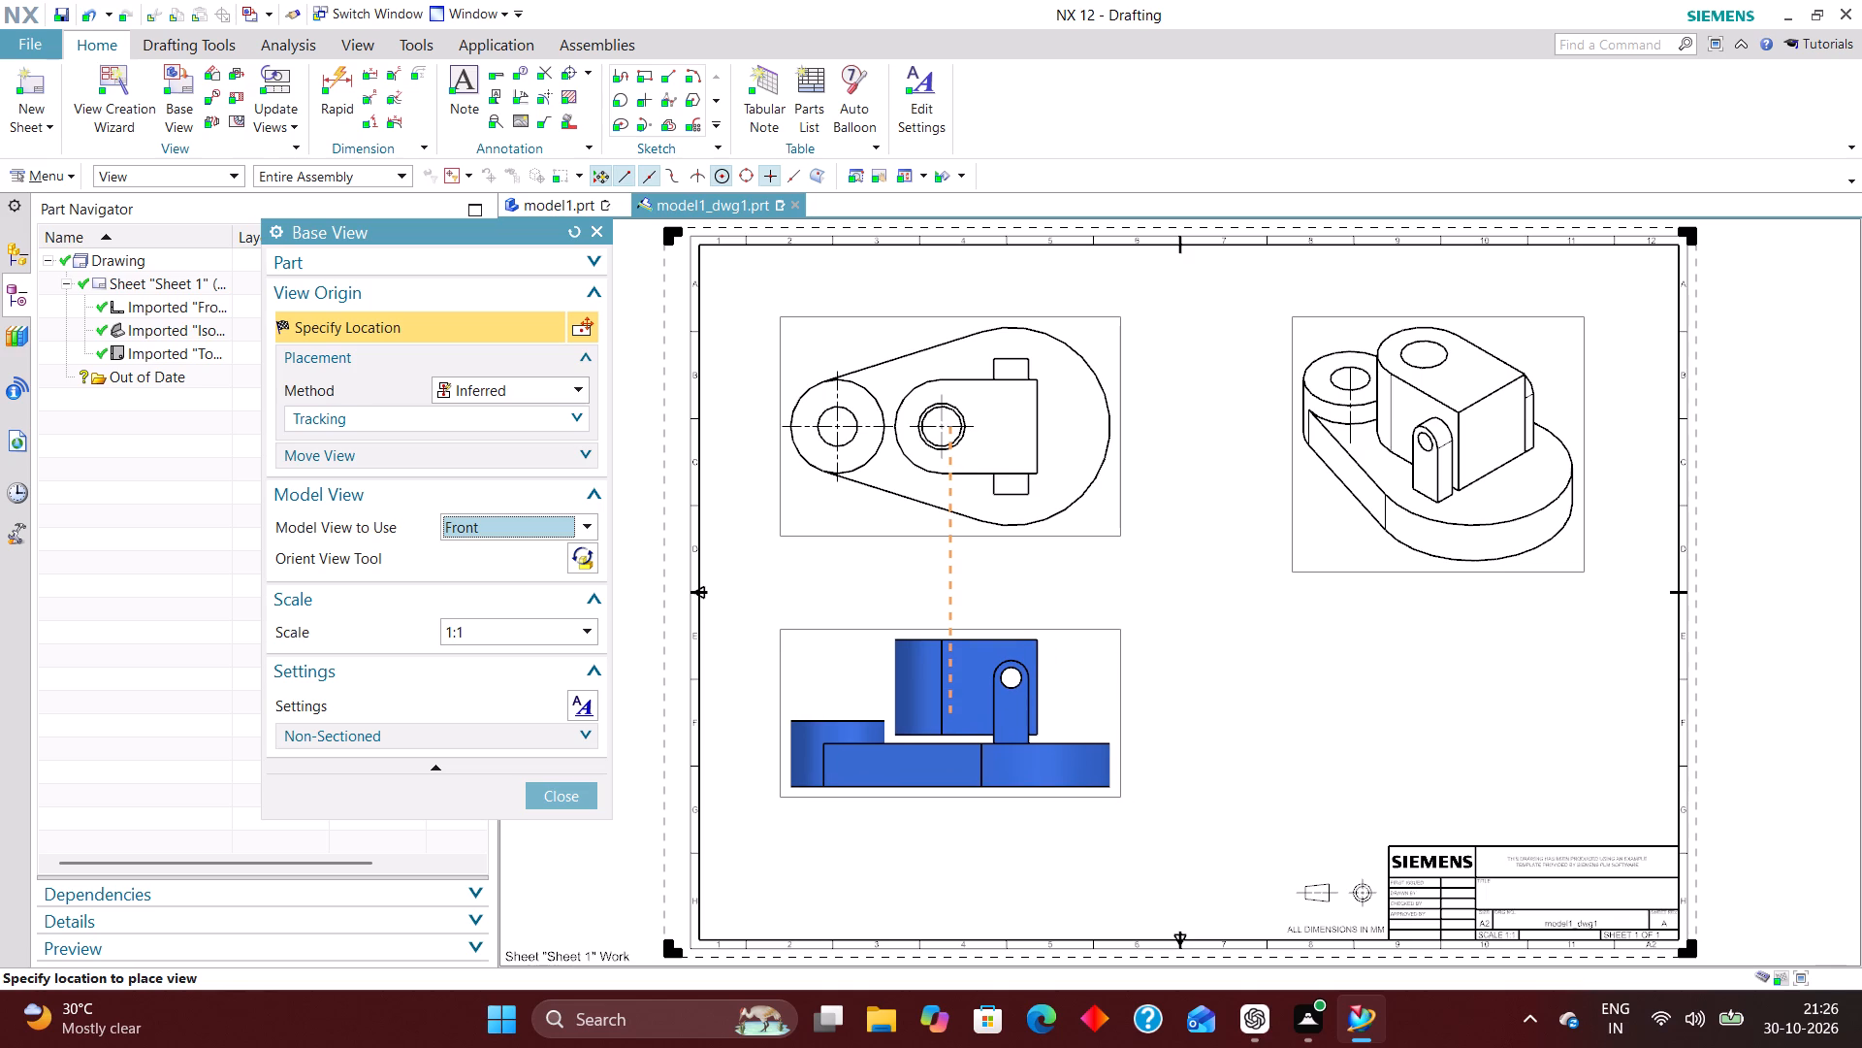
left_click(943, 713)
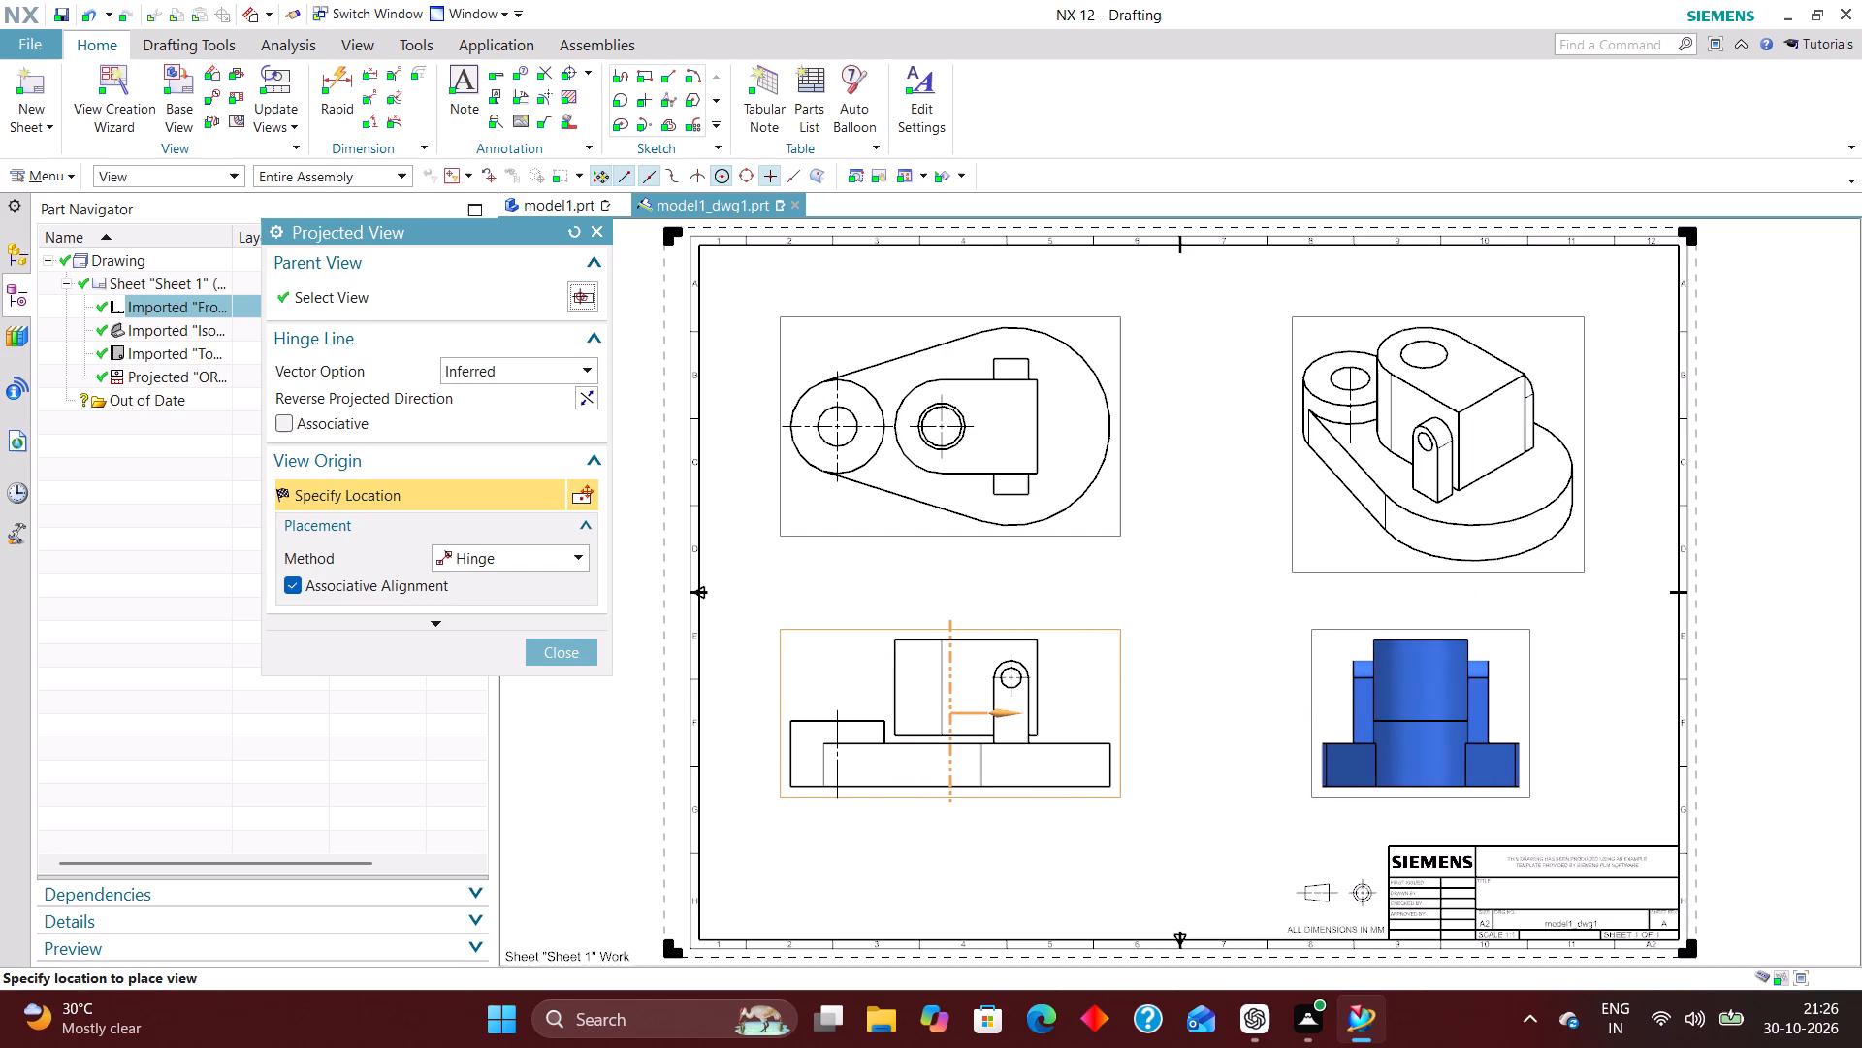
left_click(576, 648)
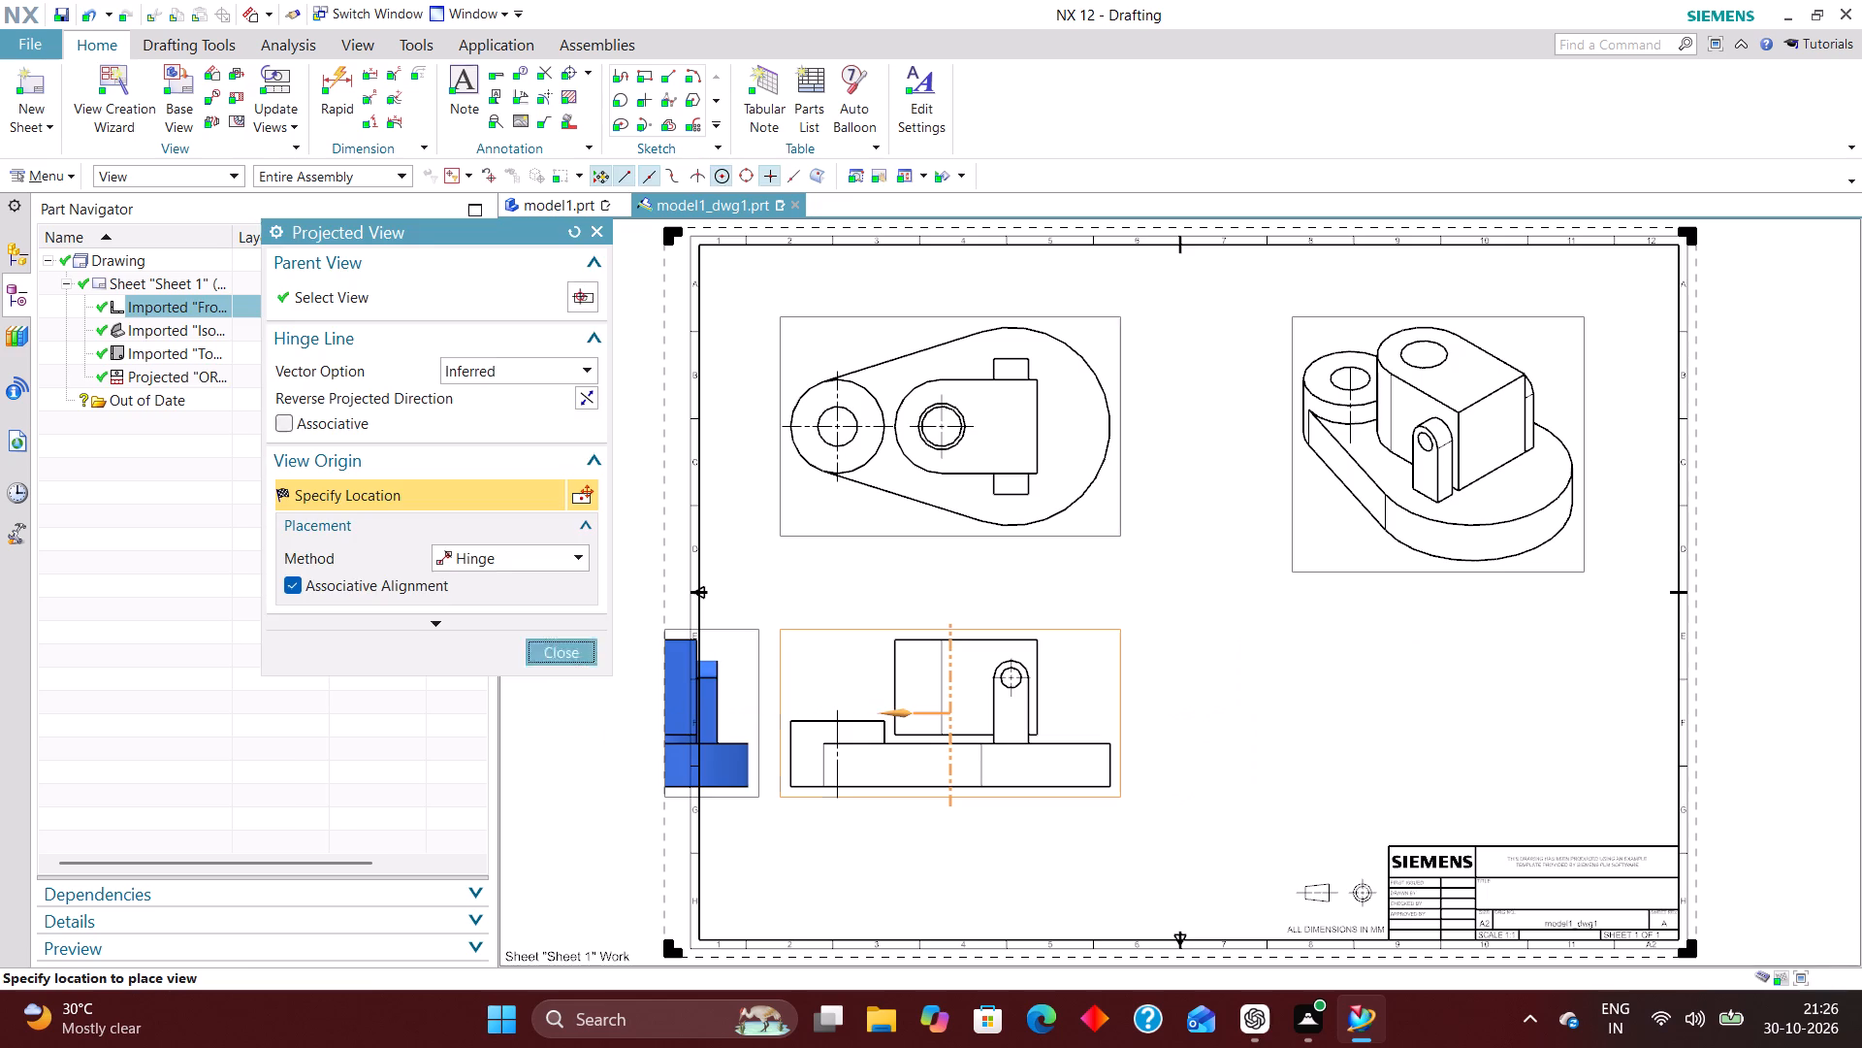
Place a 1:1 base view from Back, reoriented to face the large rounded end with Z up, aligned beside the front view without projected views.
left_click(173, 81)
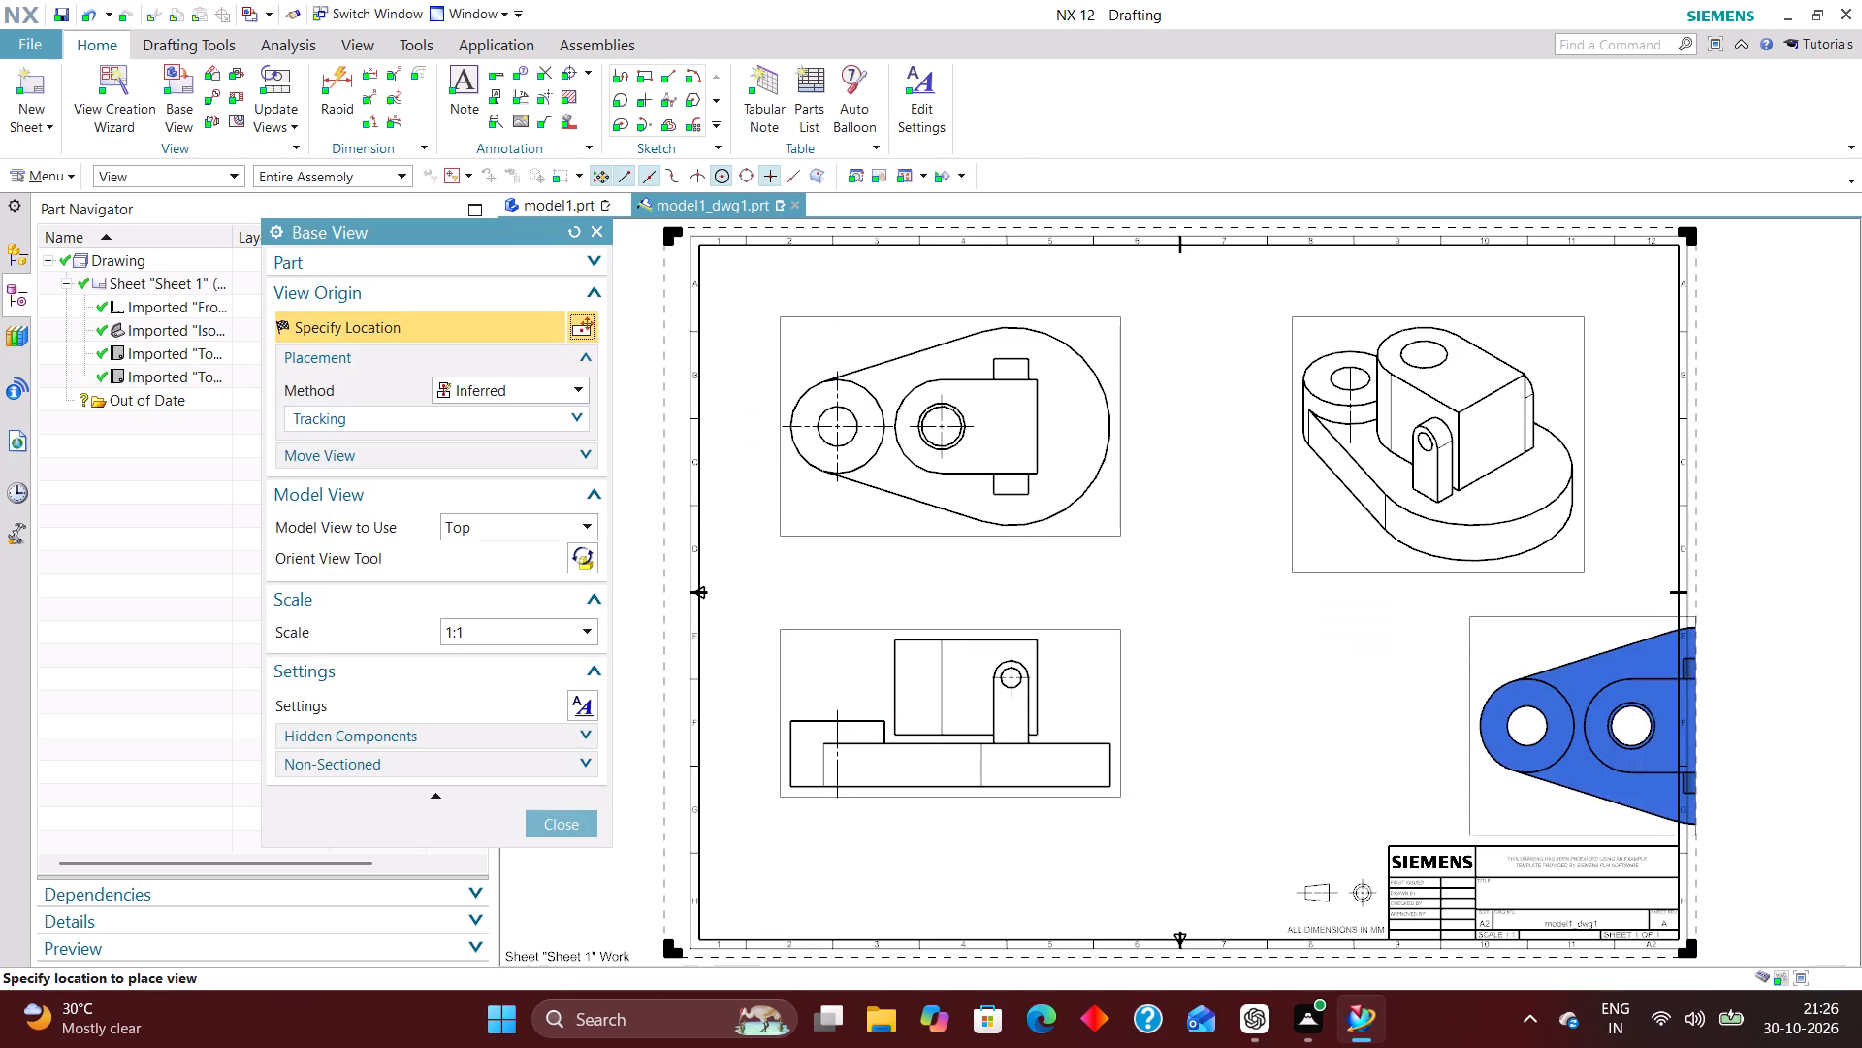
left_click(549, 528)
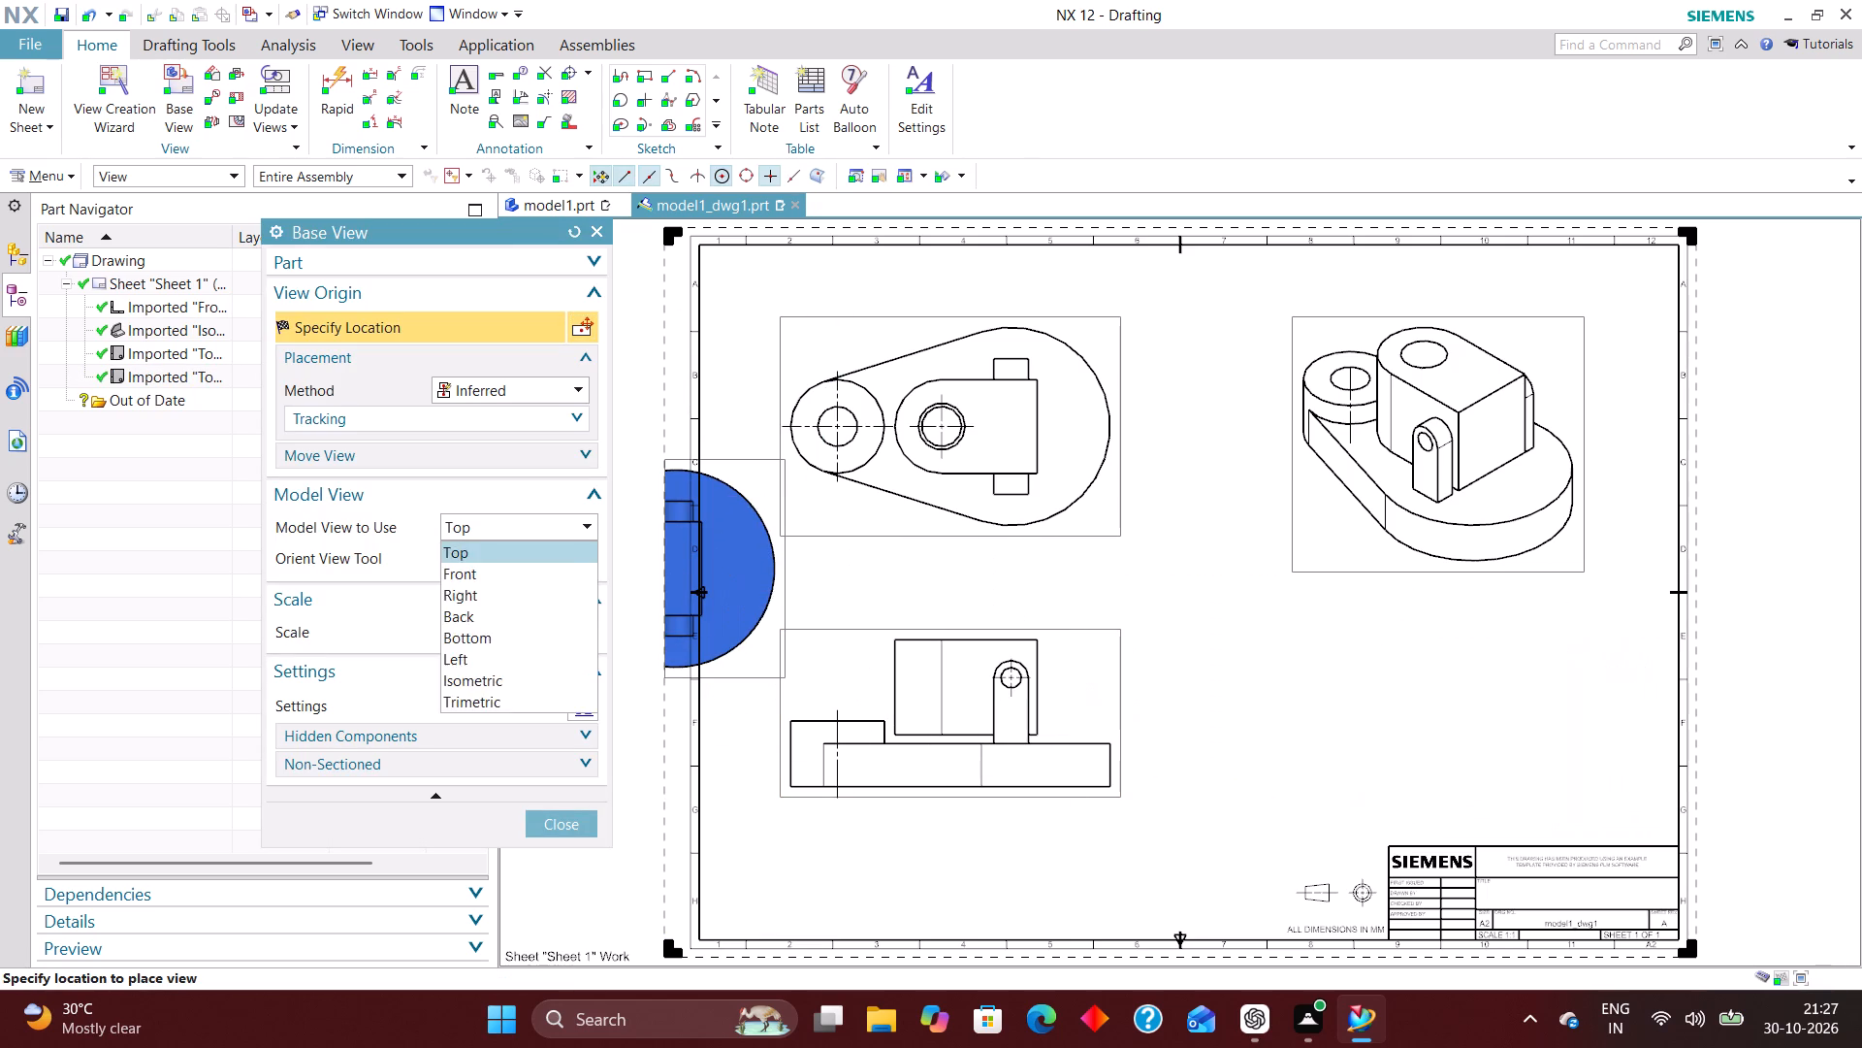
left_click(549, 528)
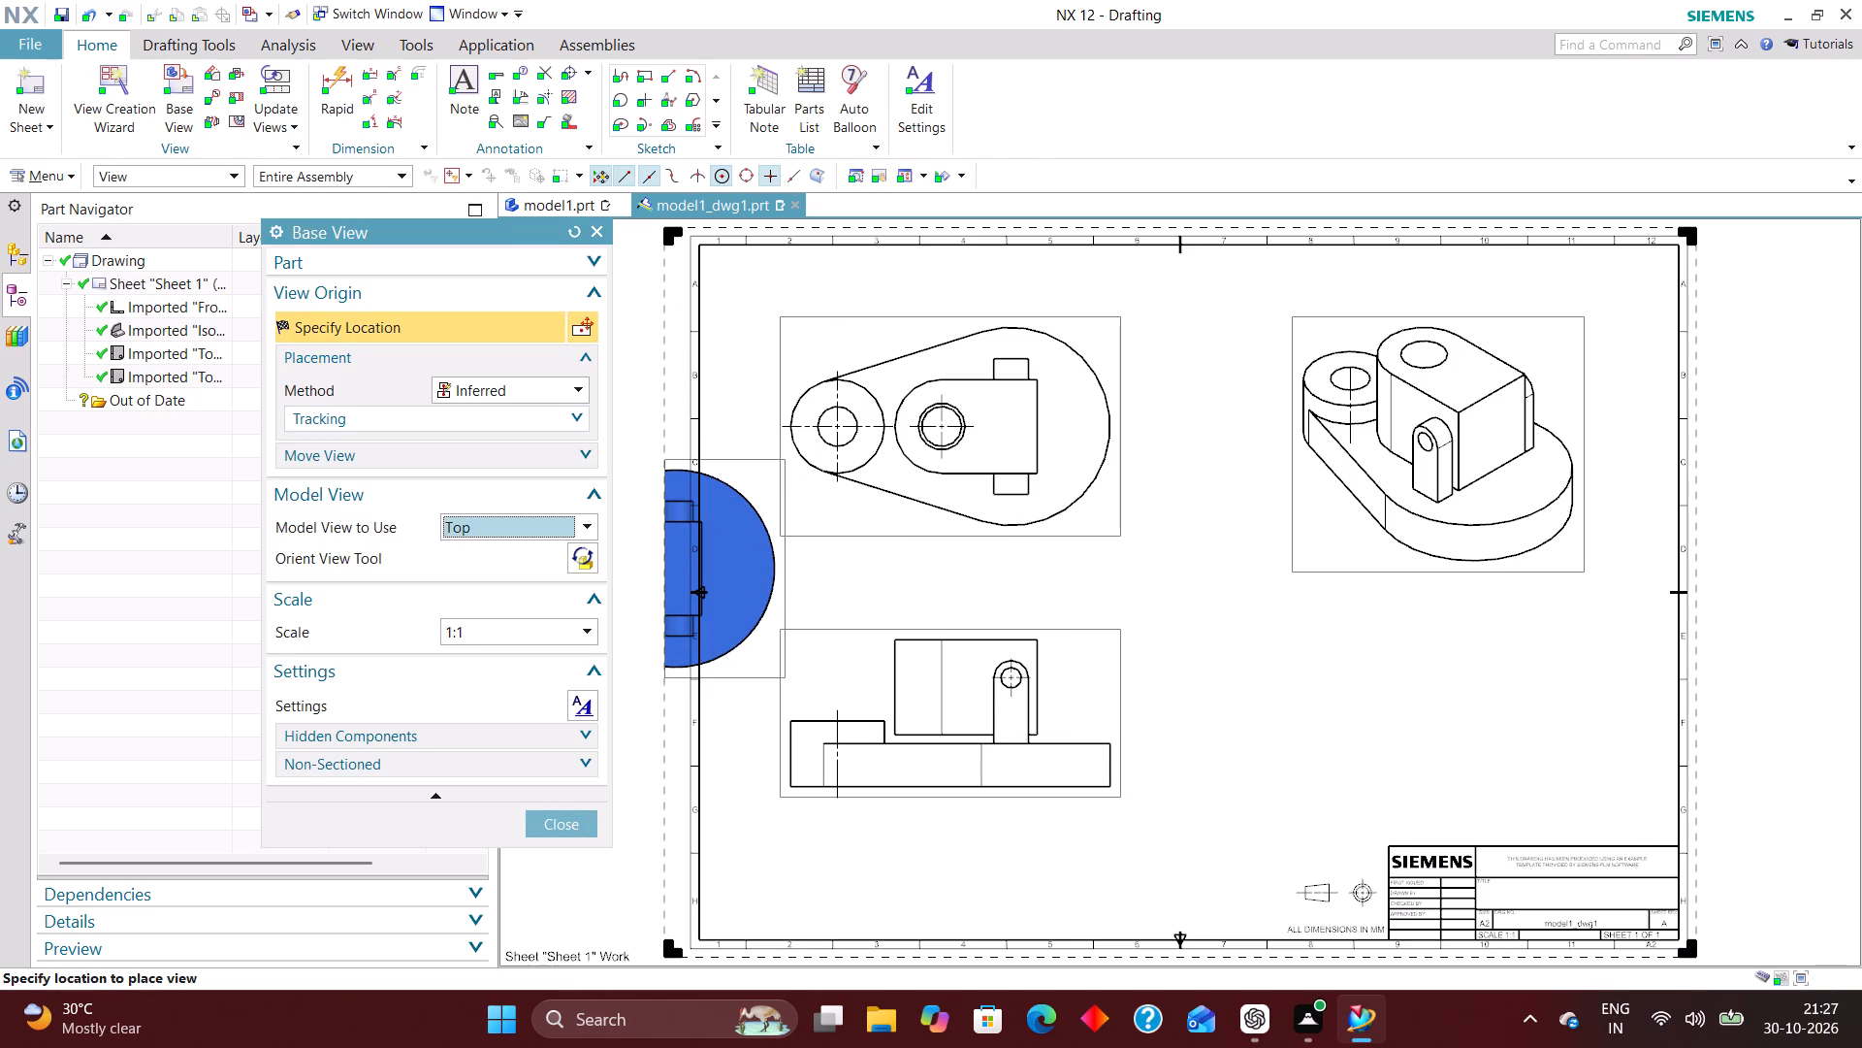
left_click(550, 525)
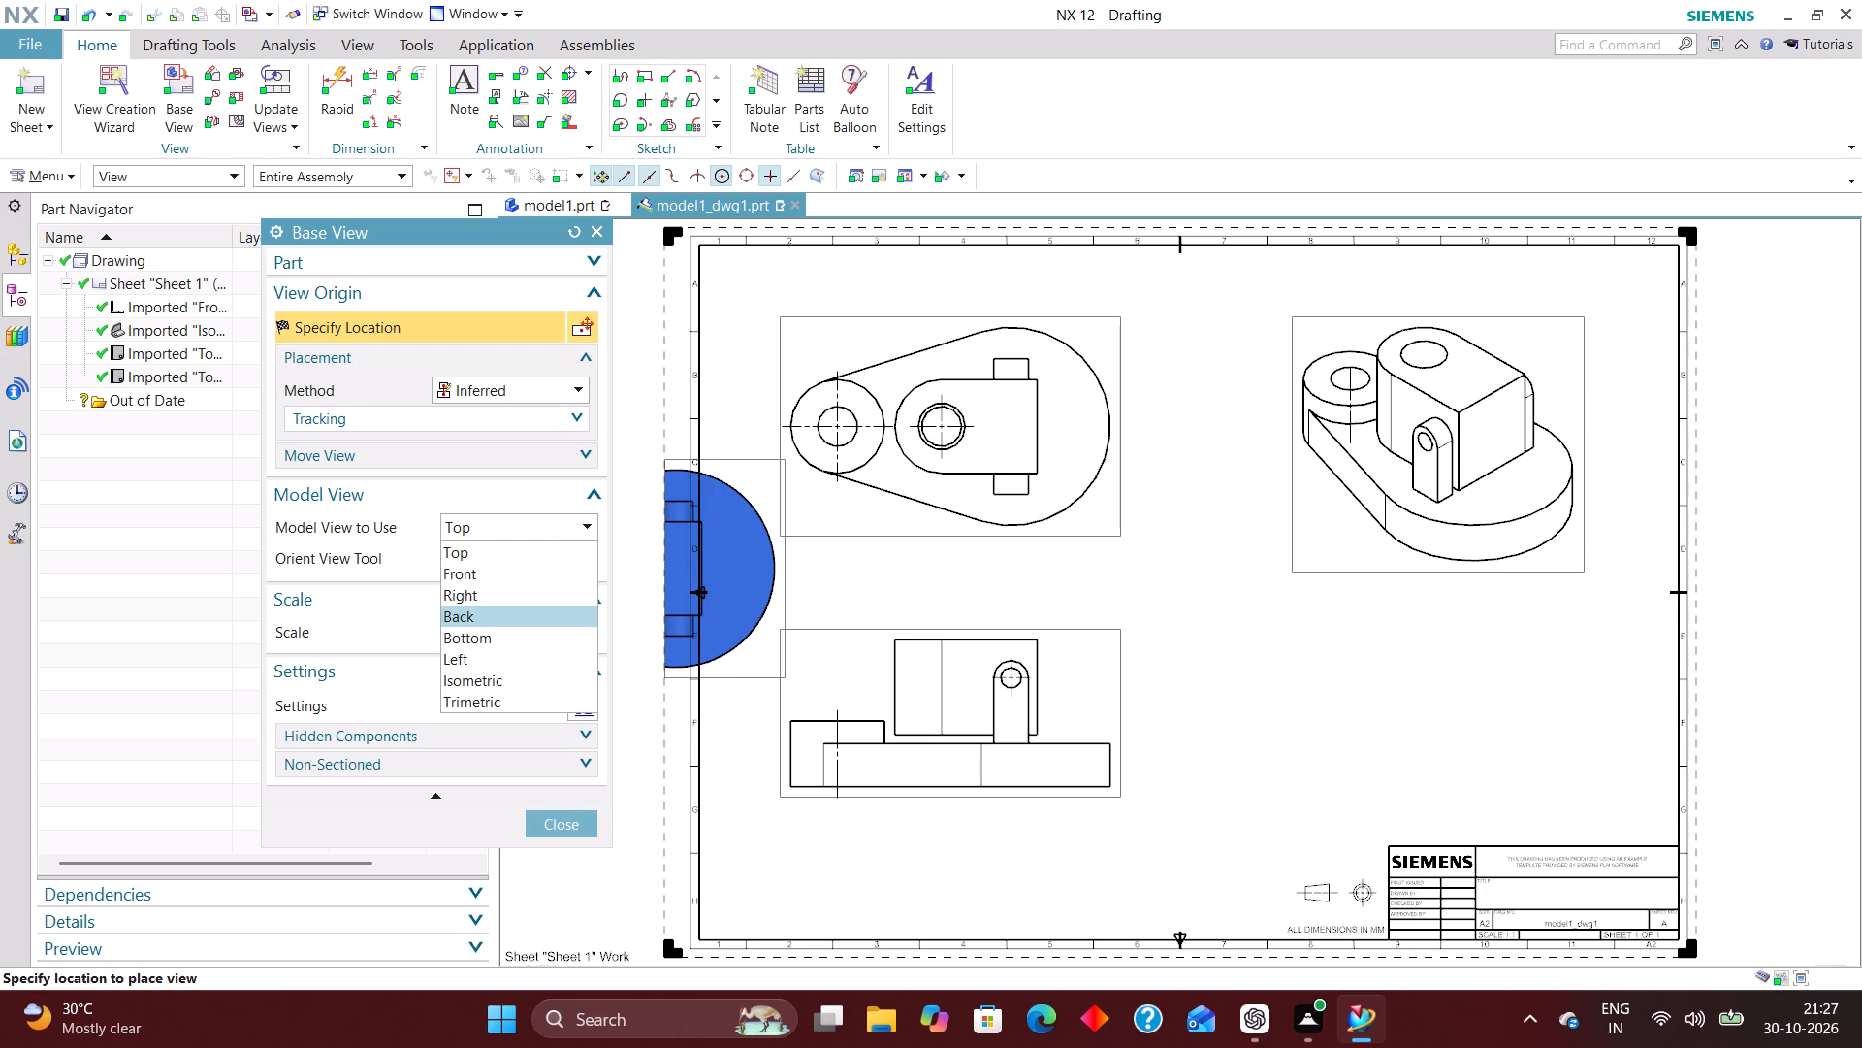
left_click(483, 612)
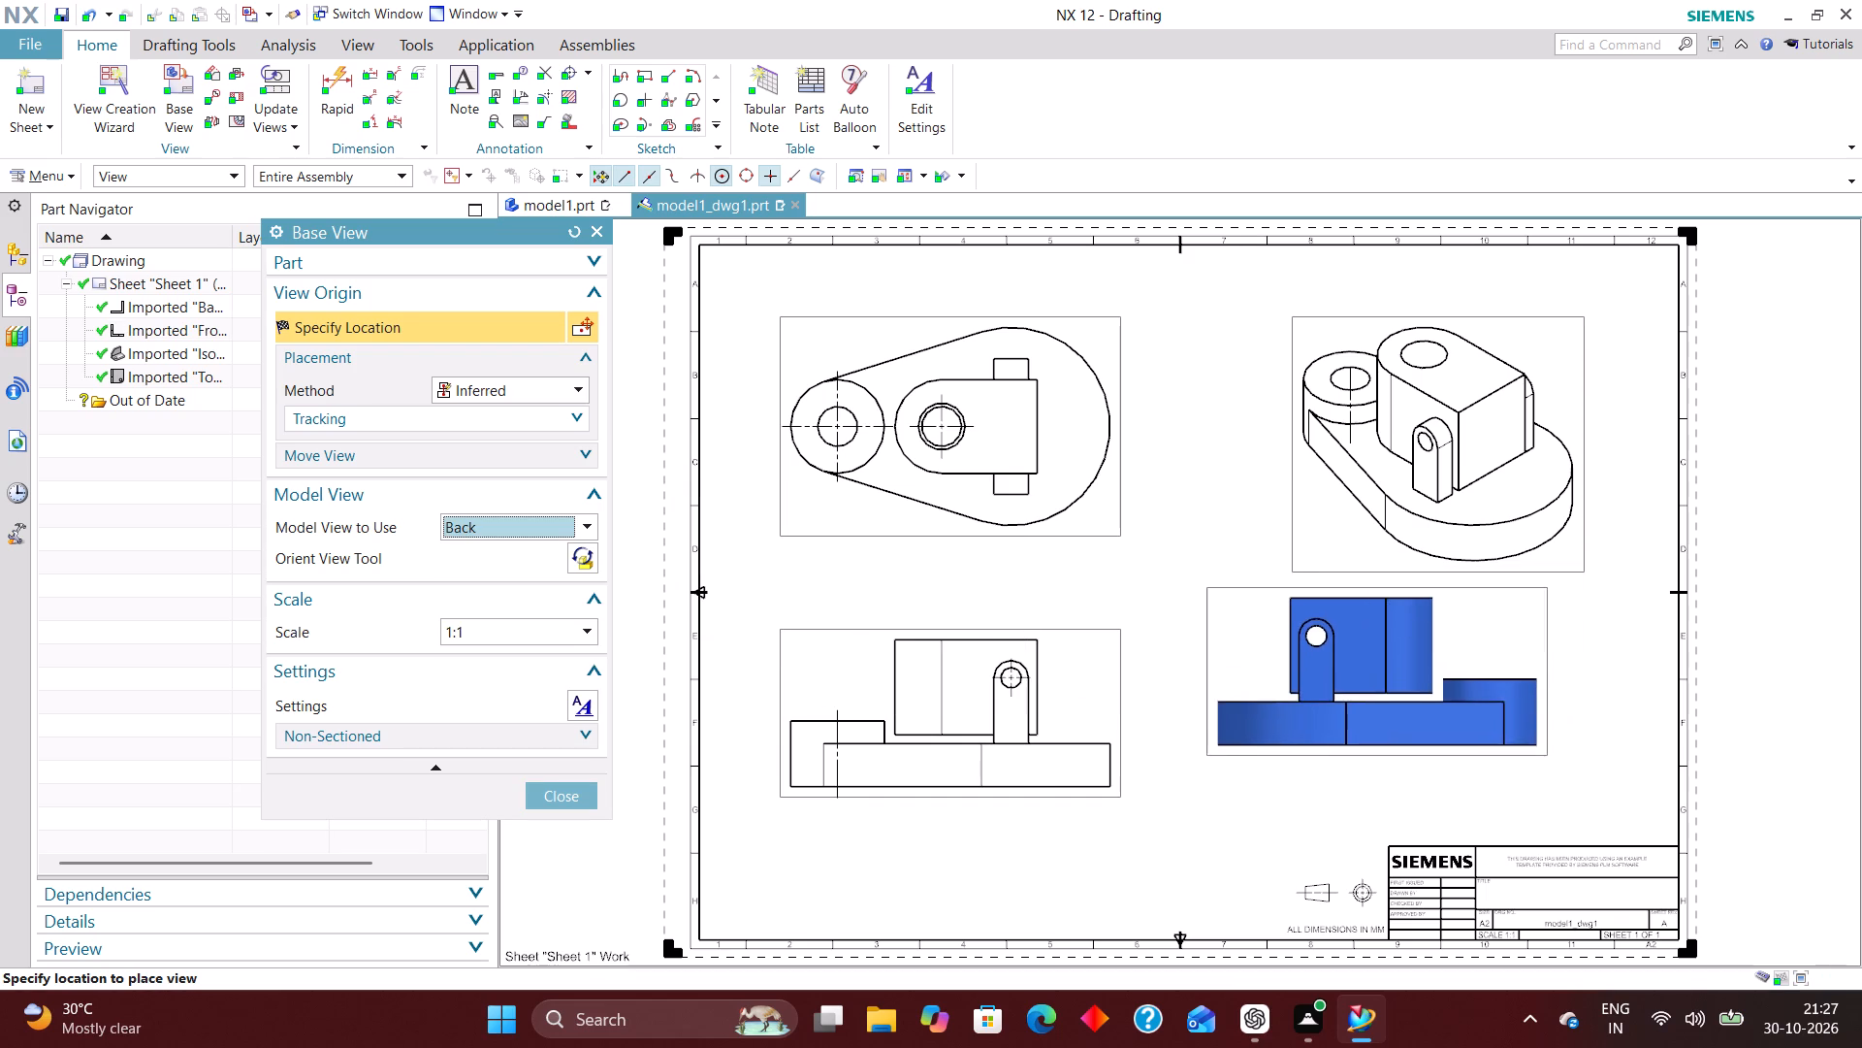
left_click(550, 527)
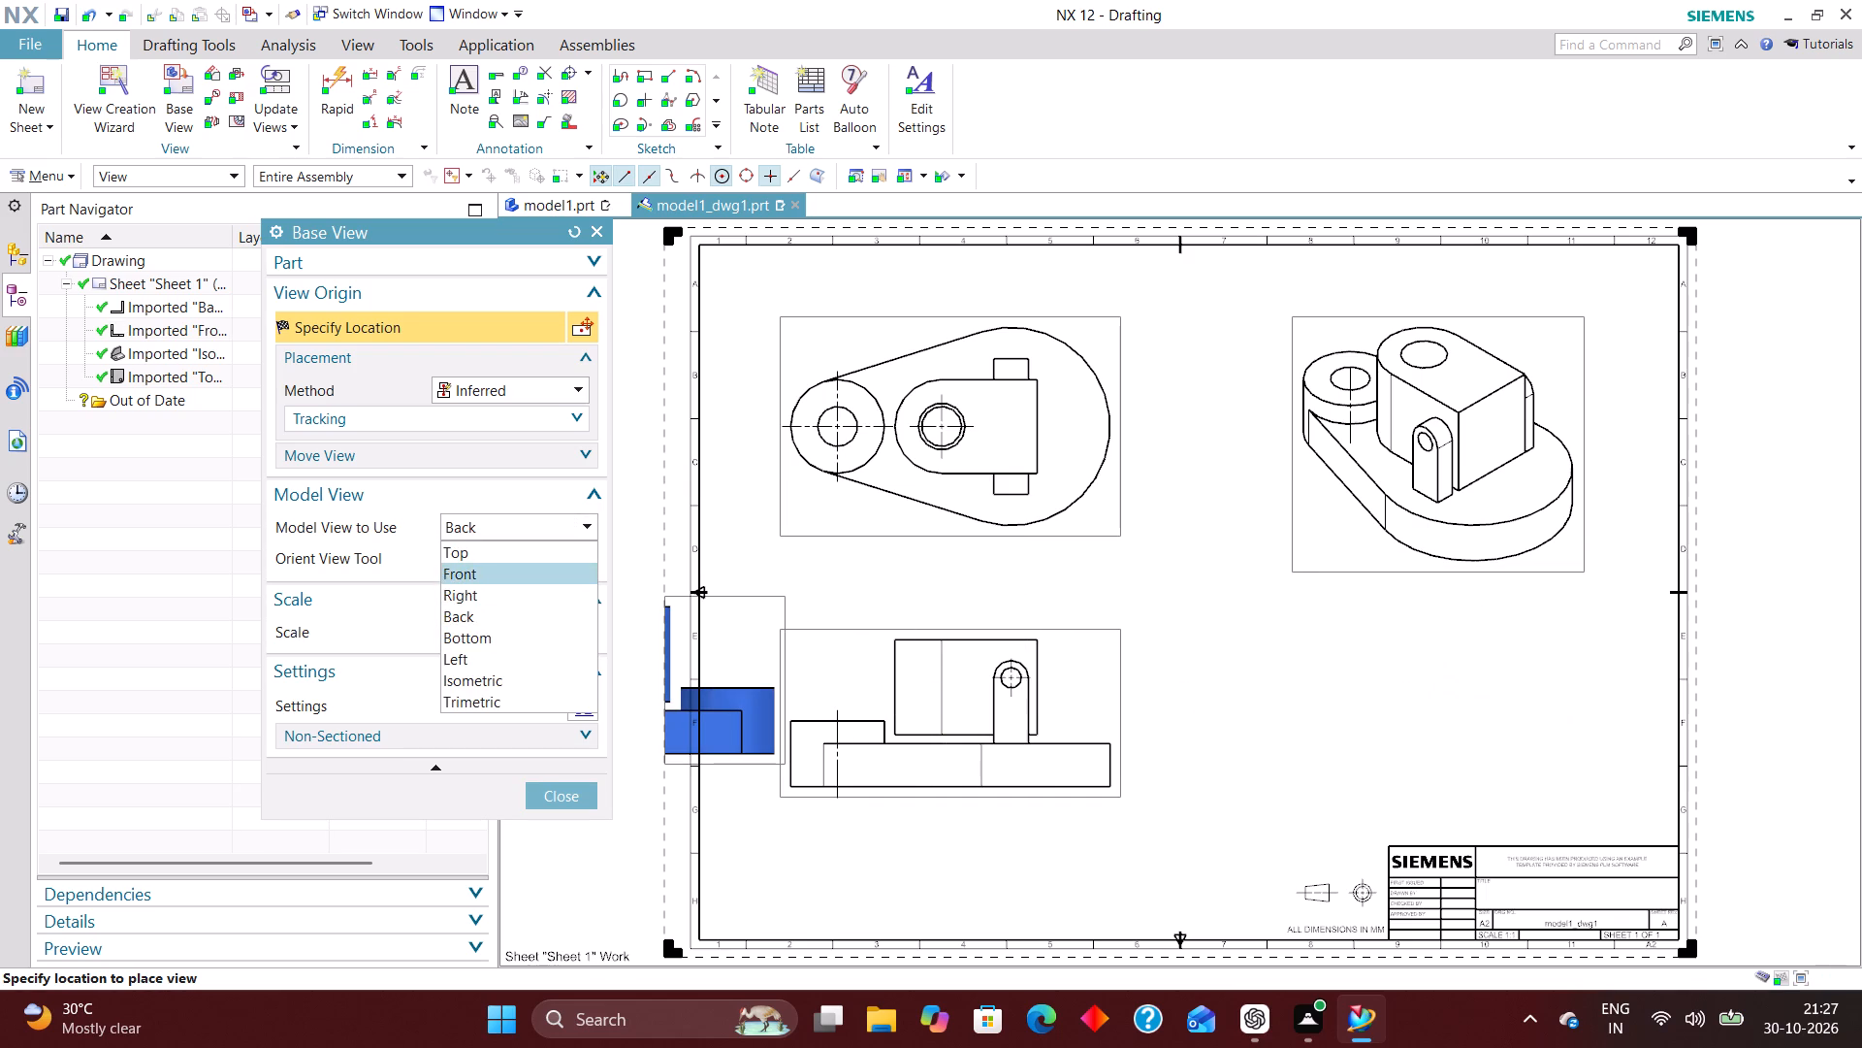
left_click(499, 622)
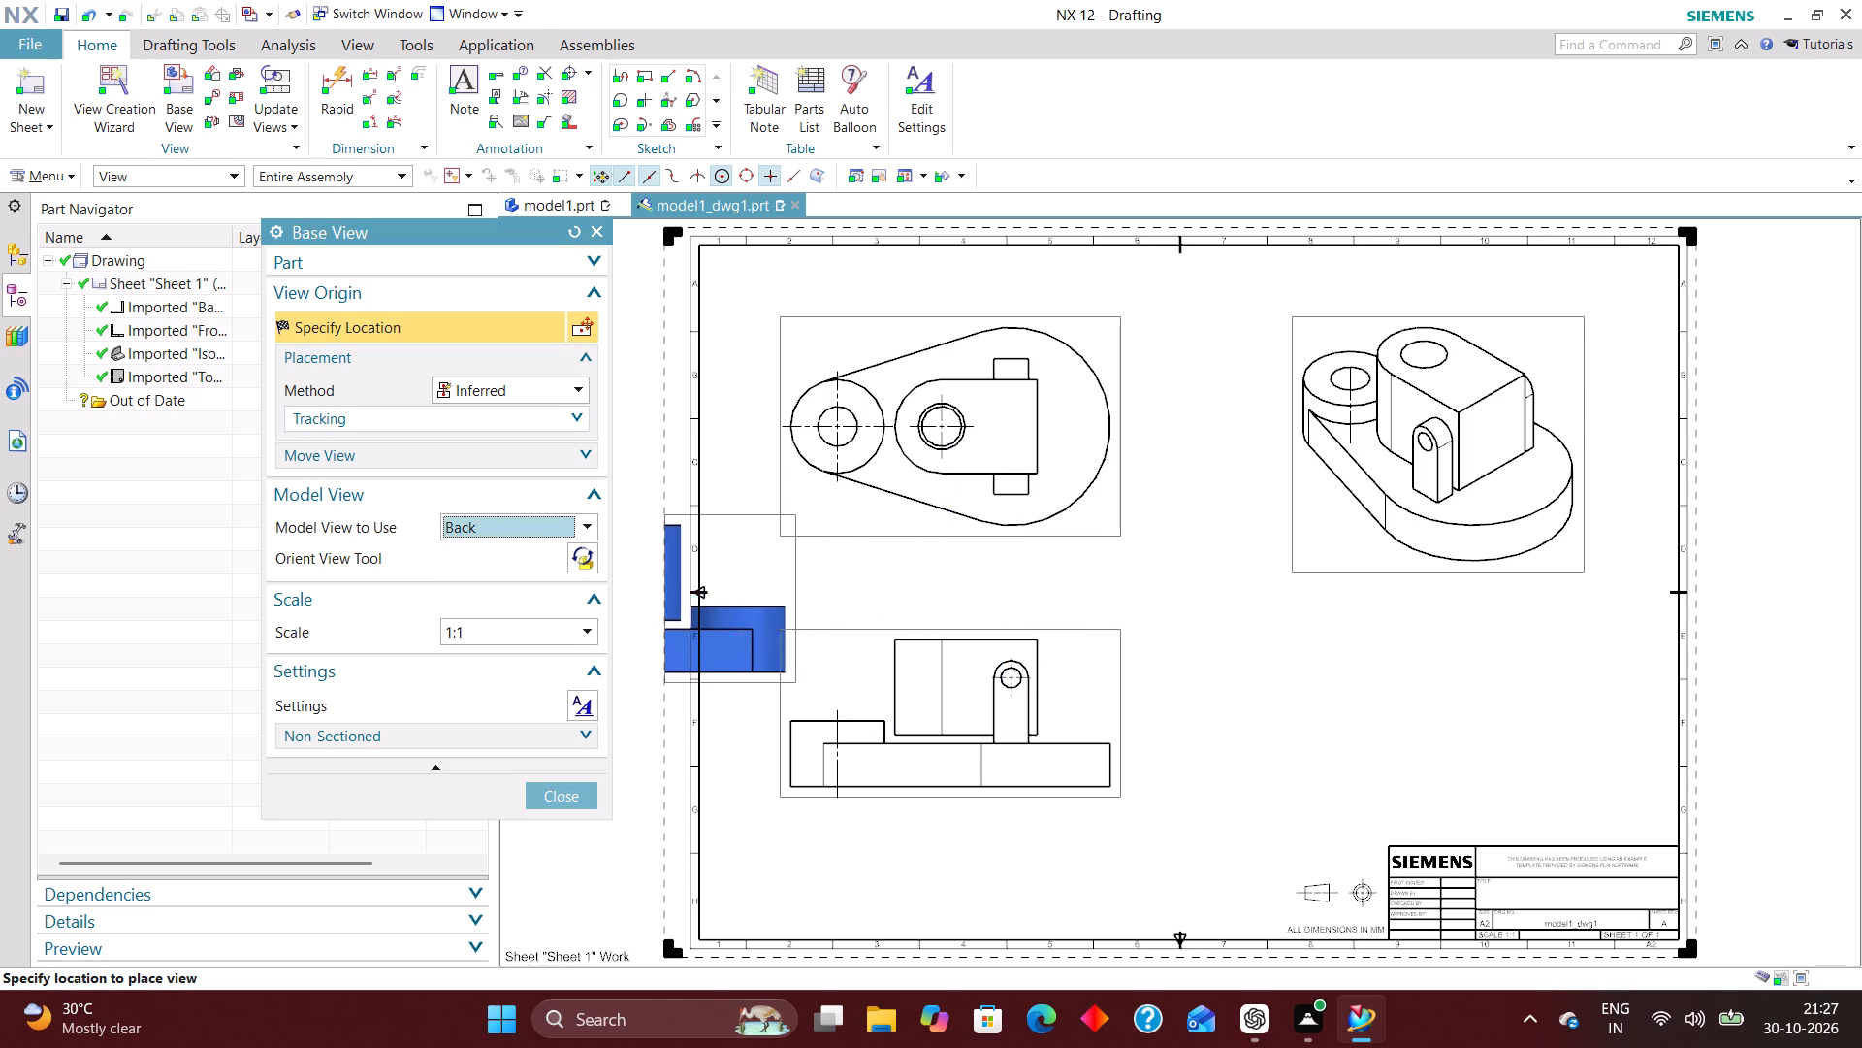
left_click(588, 548)
middle_click_drag(1700, 904, 1700, 908)
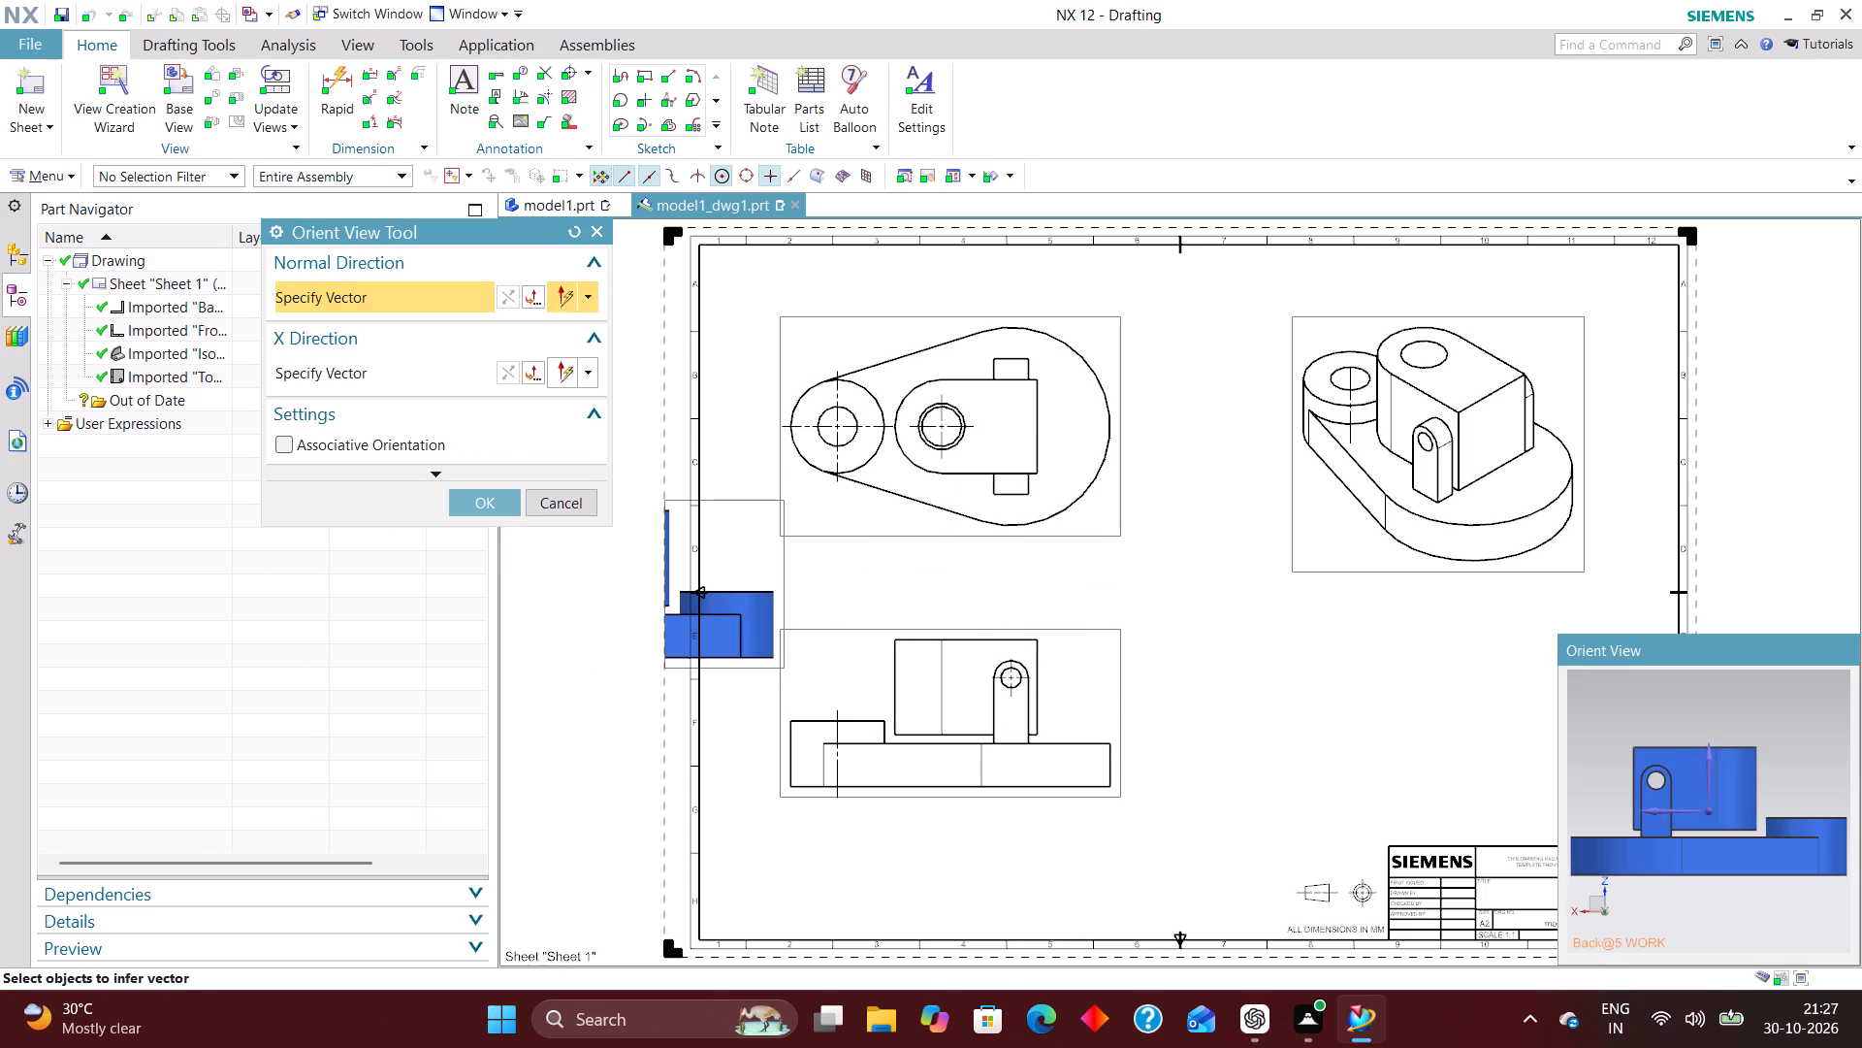
middle_click_drag(1700, 908, 1737, 903)
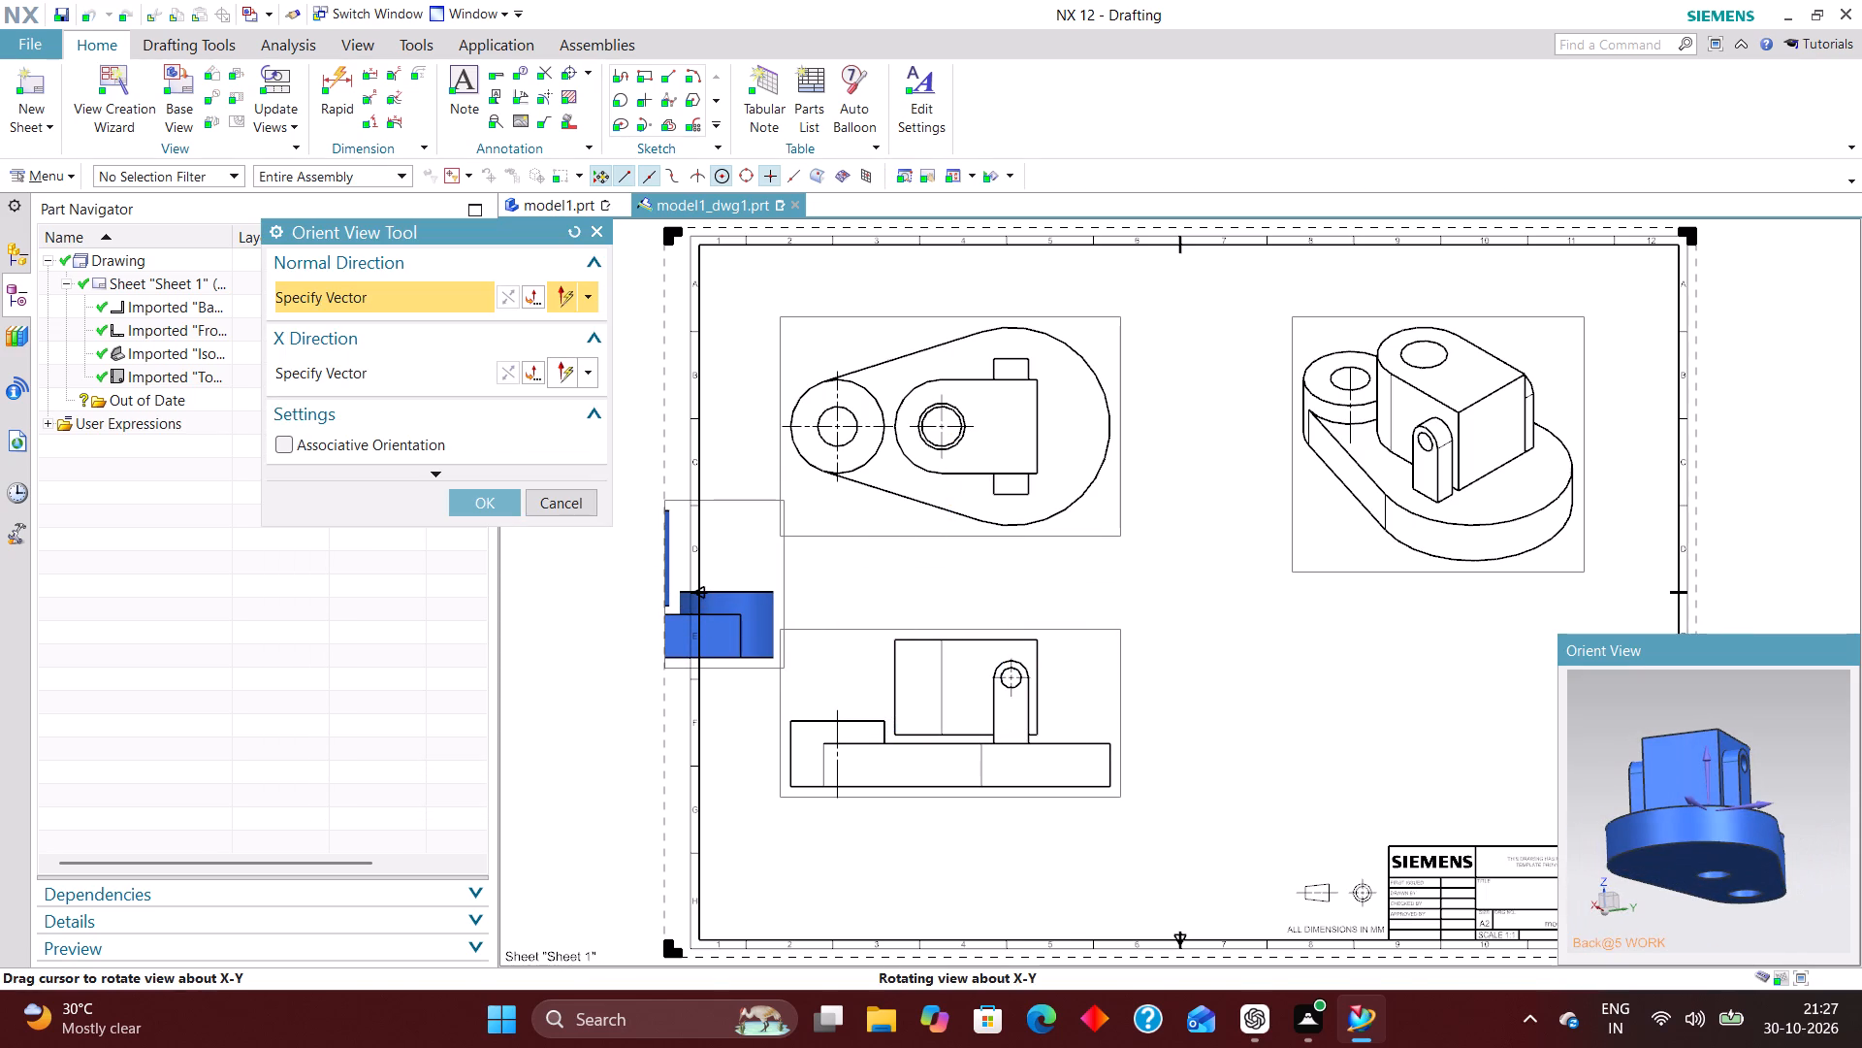
middle_click_drag(1737, 903, 1747, 905)
right_click_drag(1800, 897, 1715, 899)
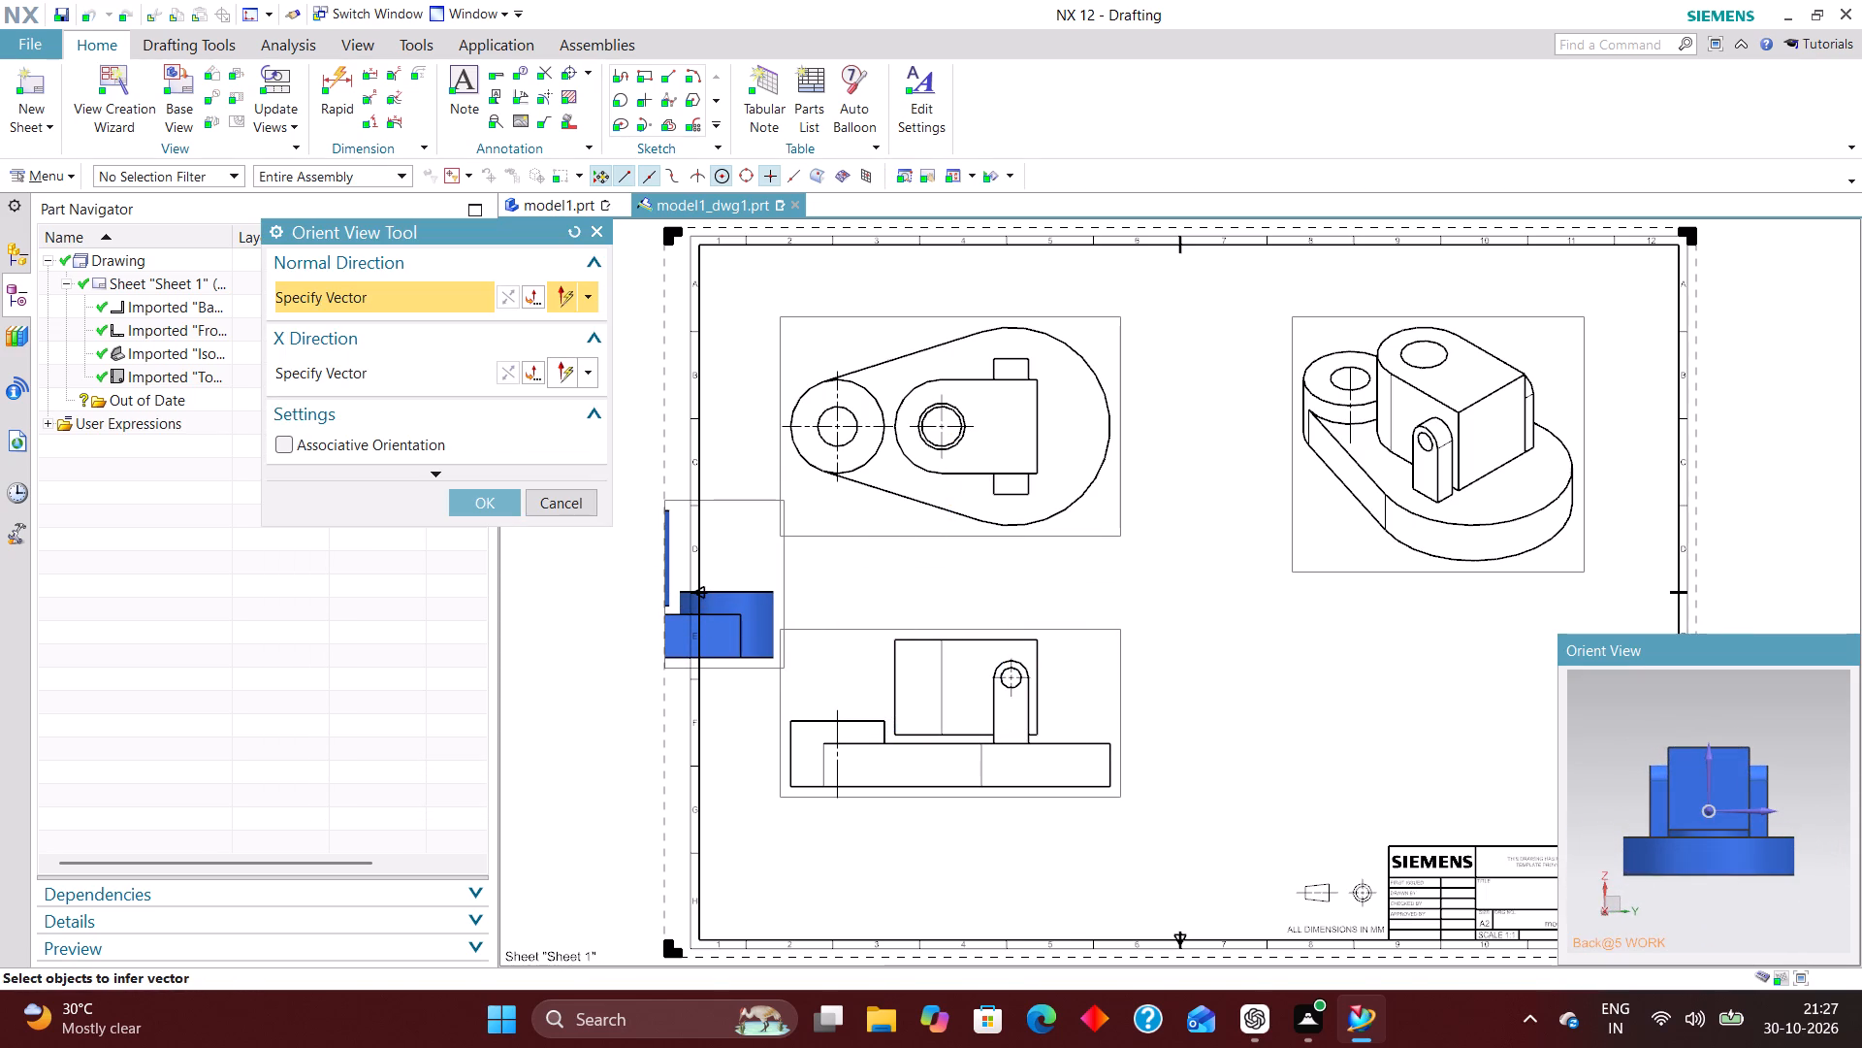
left_click(489, 490)
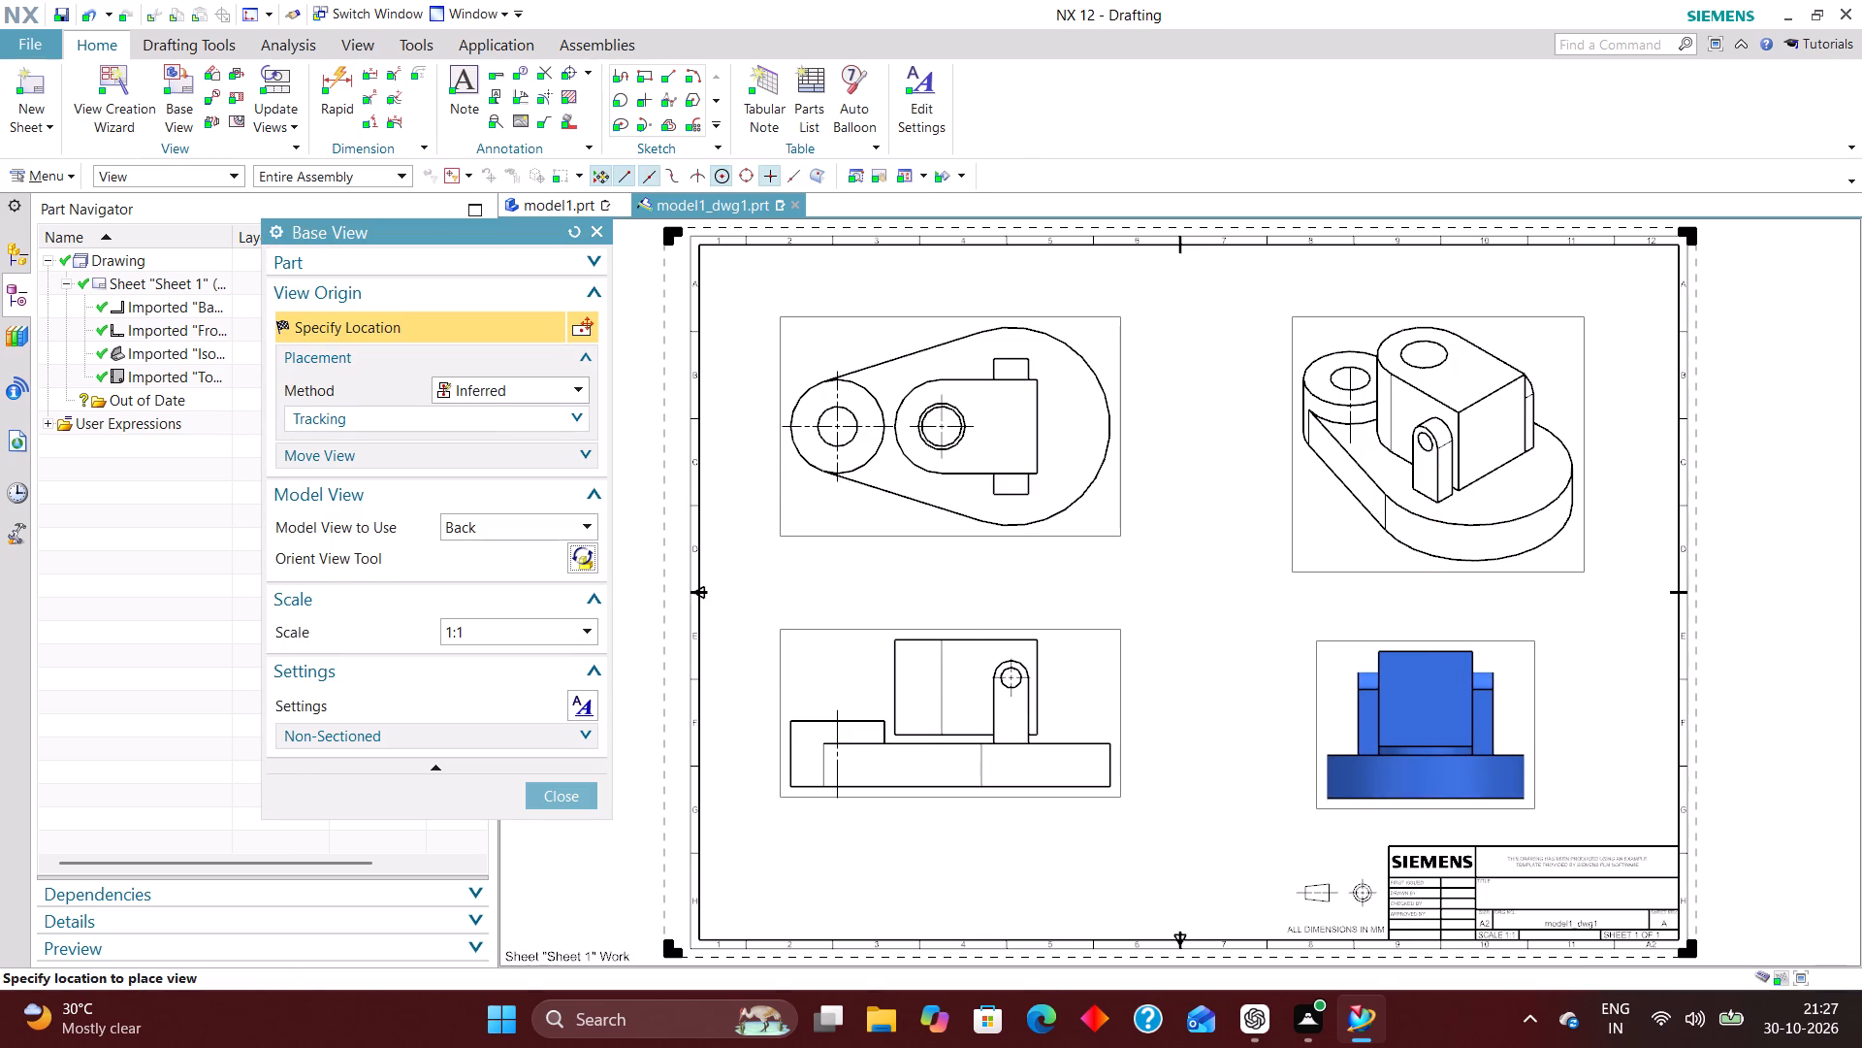
left_click(1423, 716)
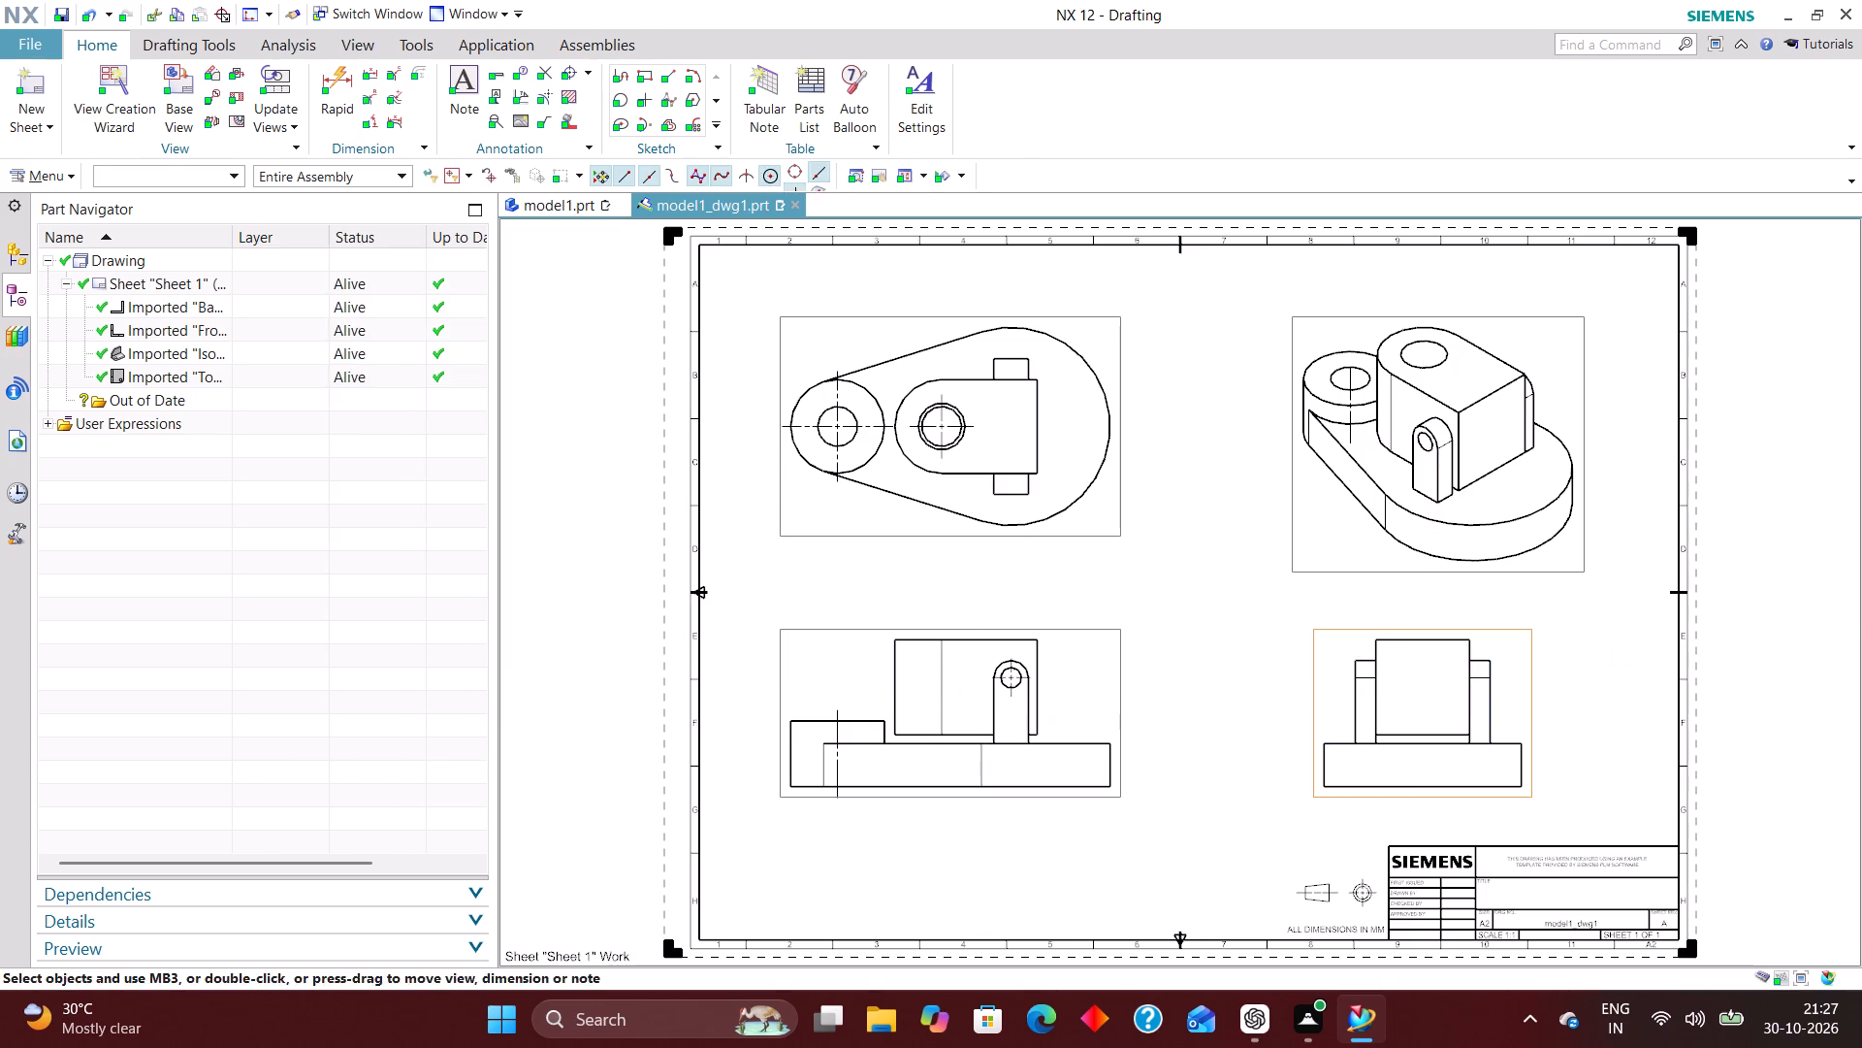
left_click(561, 644)
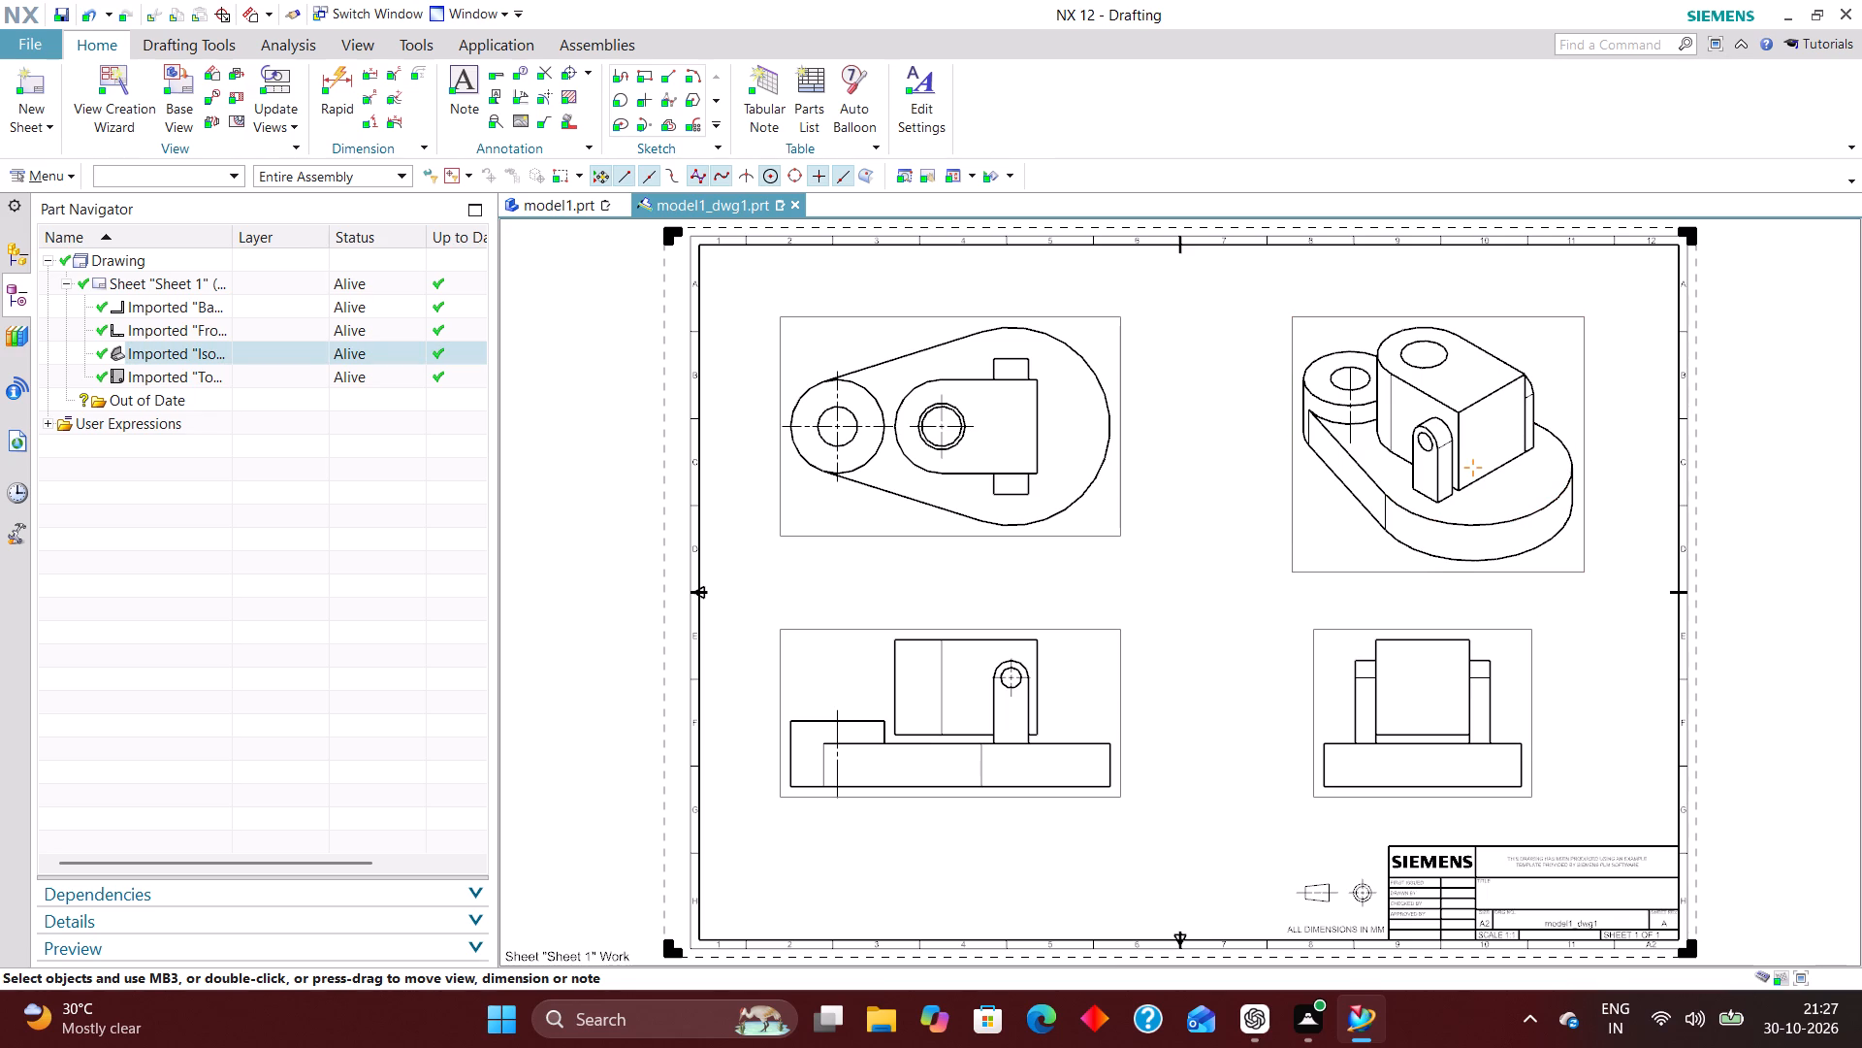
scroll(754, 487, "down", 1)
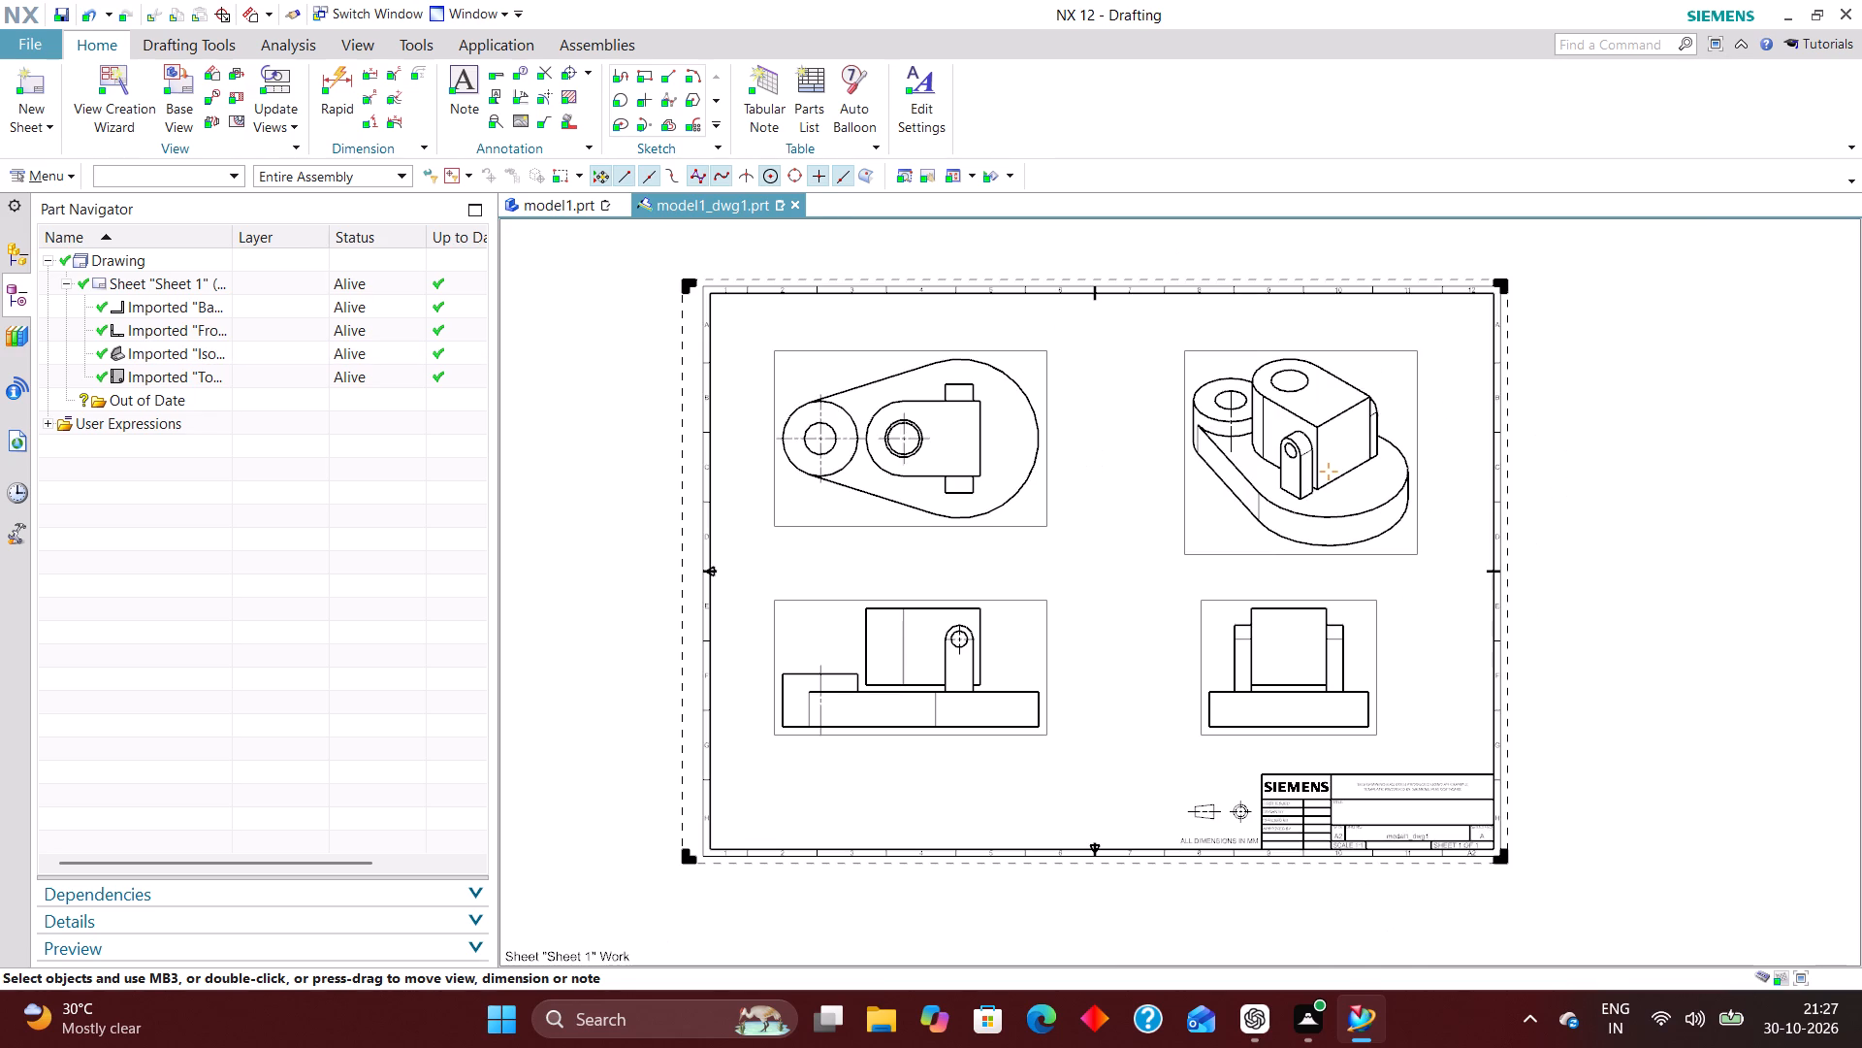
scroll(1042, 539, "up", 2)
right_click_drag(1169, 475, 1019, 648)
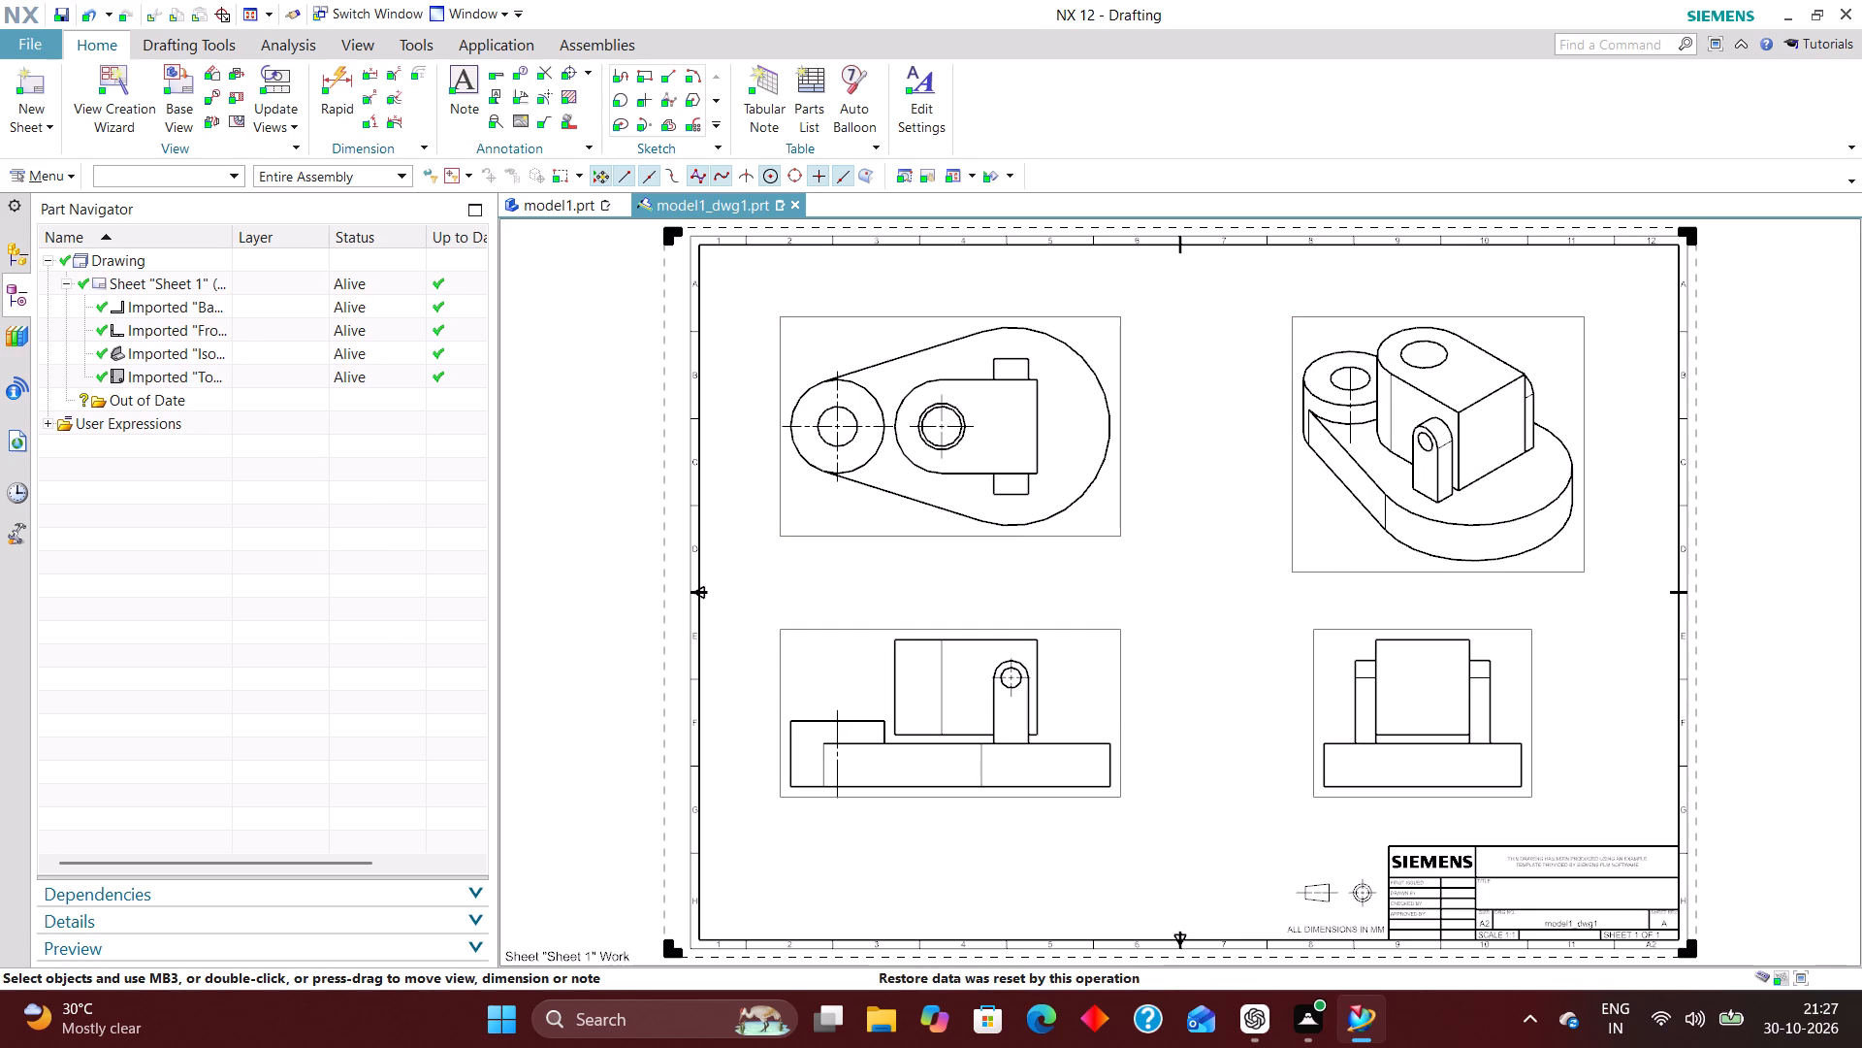
Set the decimal delimiter for dimension text to Period in the Drafting Preferences.
left_click(70, 174)
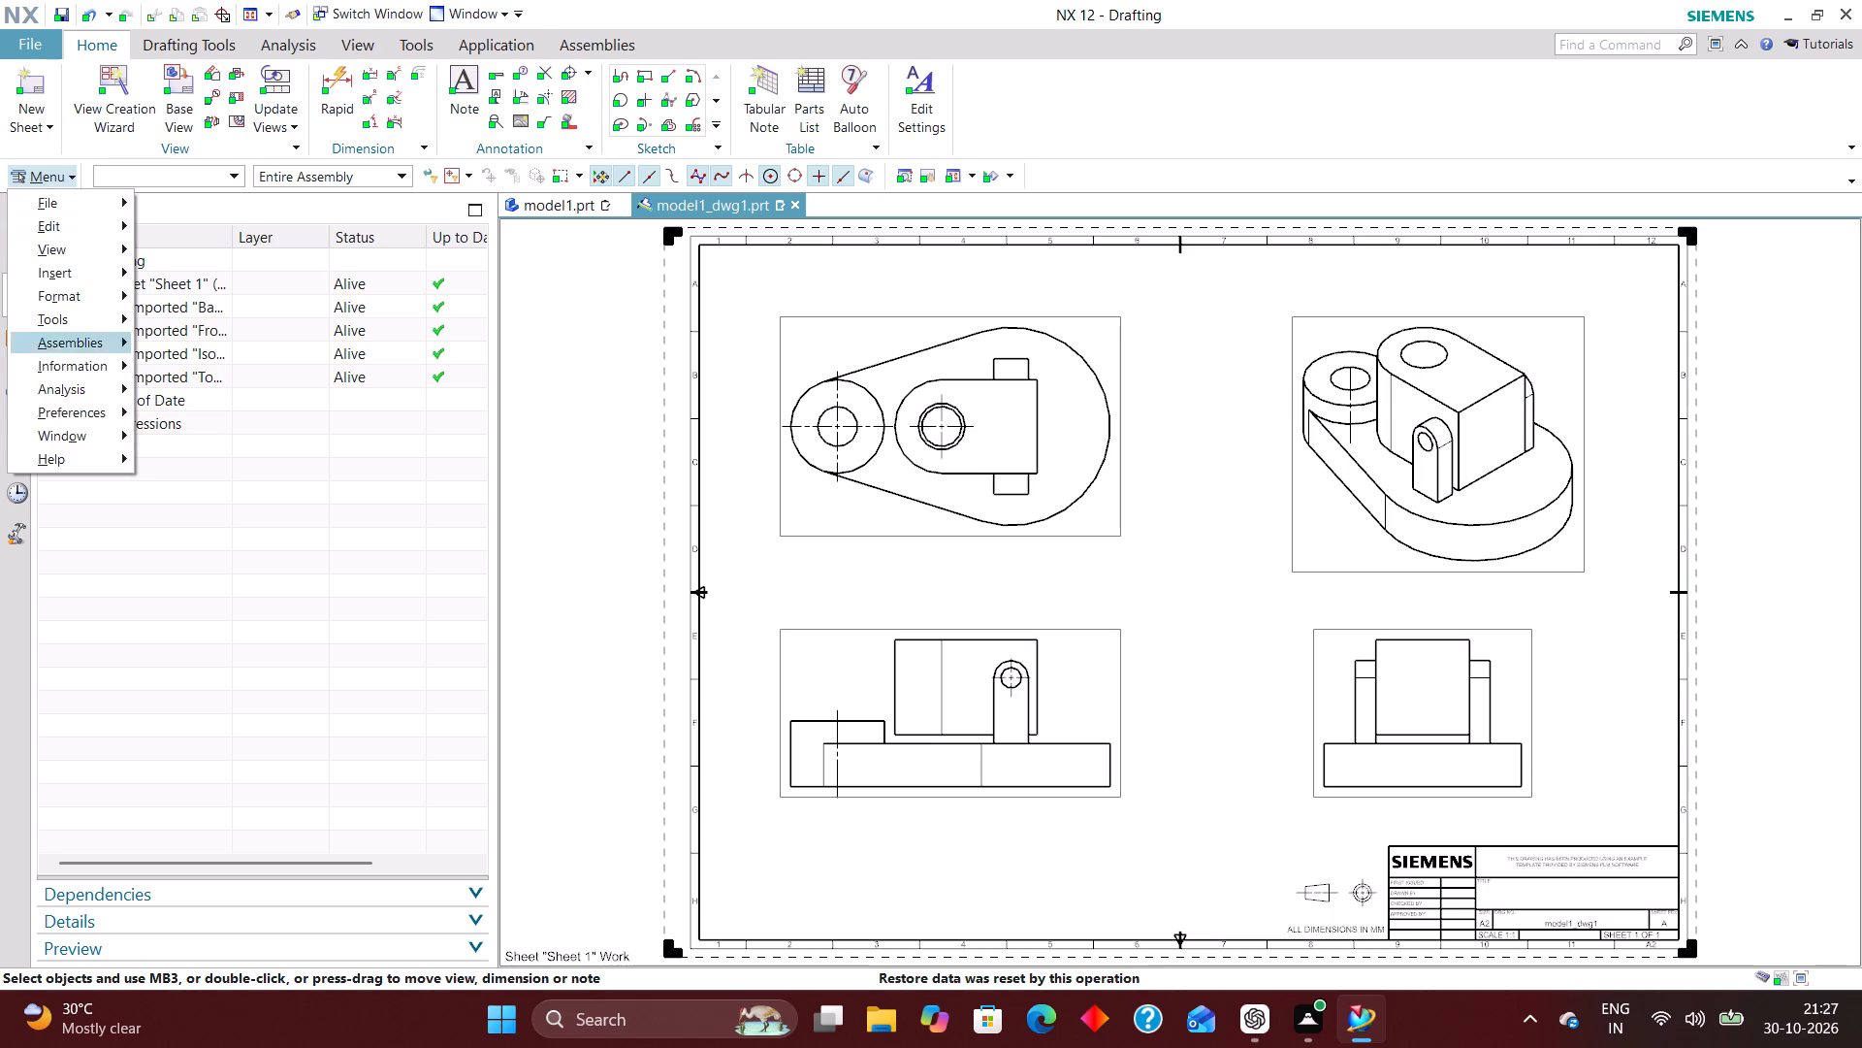
left_click(99, 409)
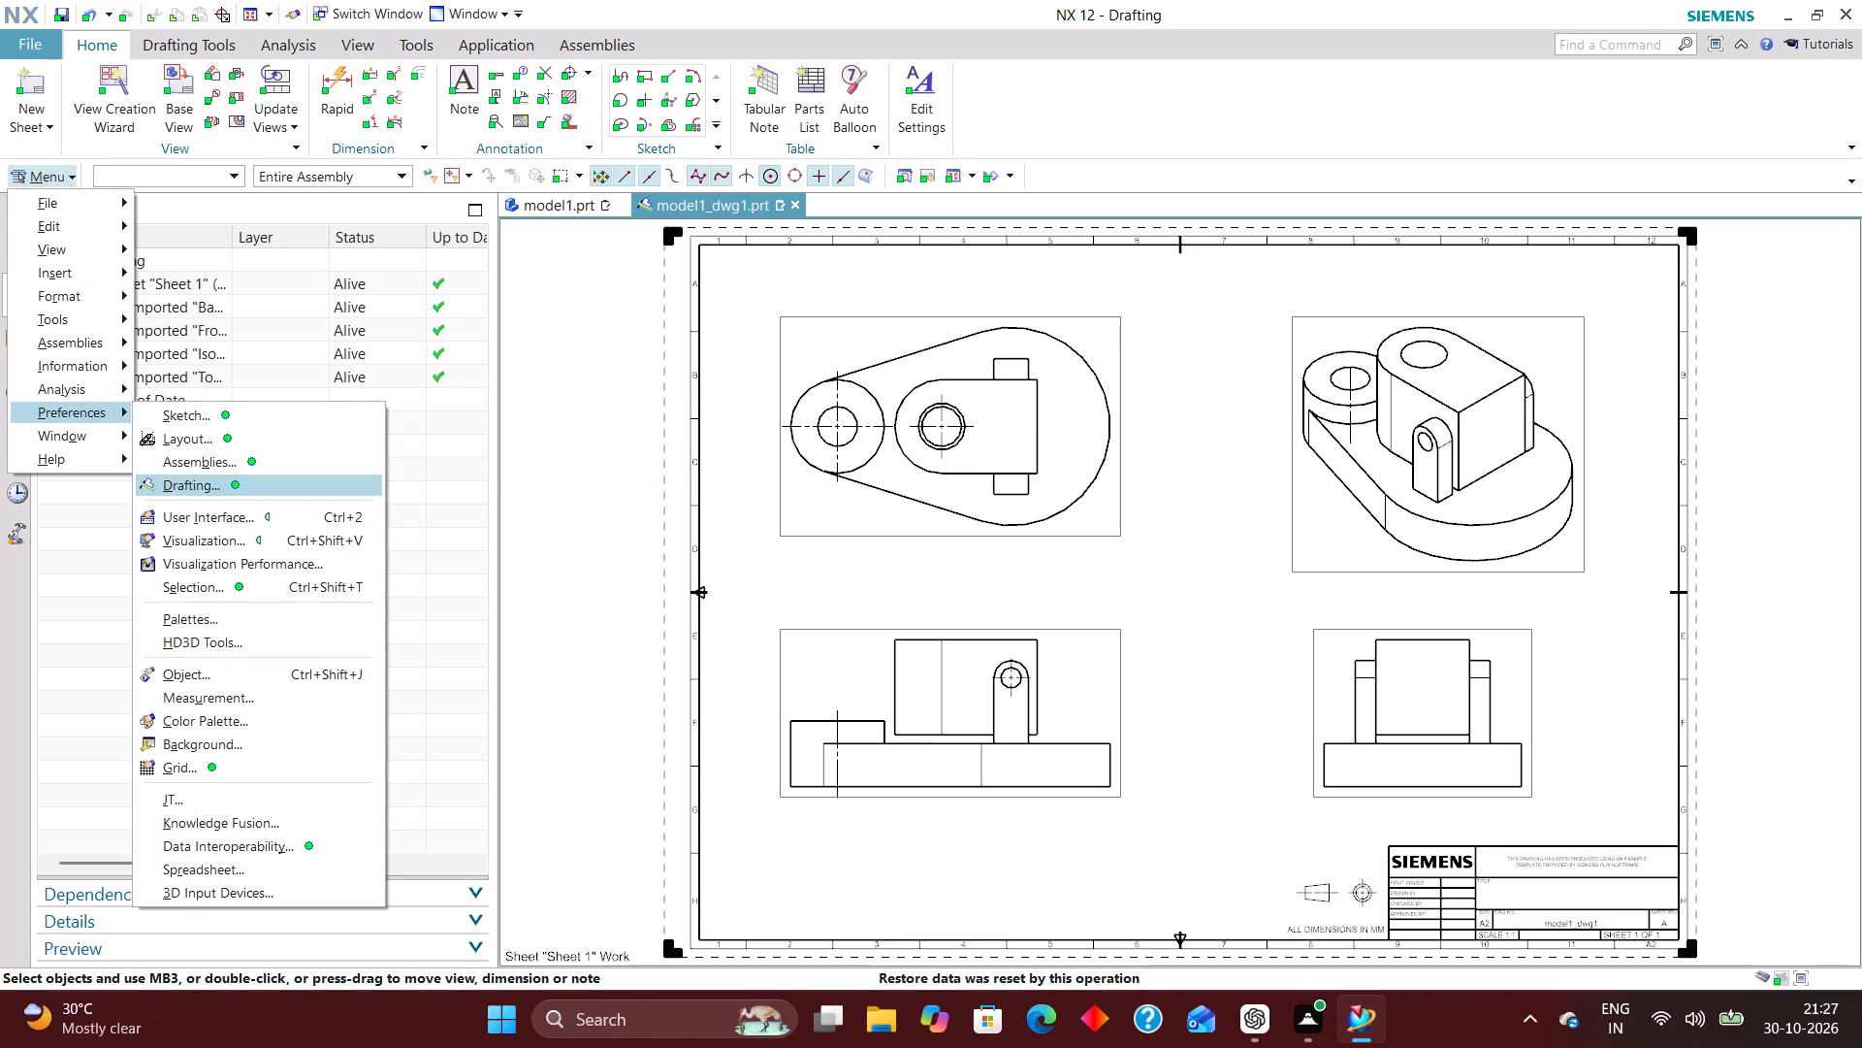
left_click(243, 488)
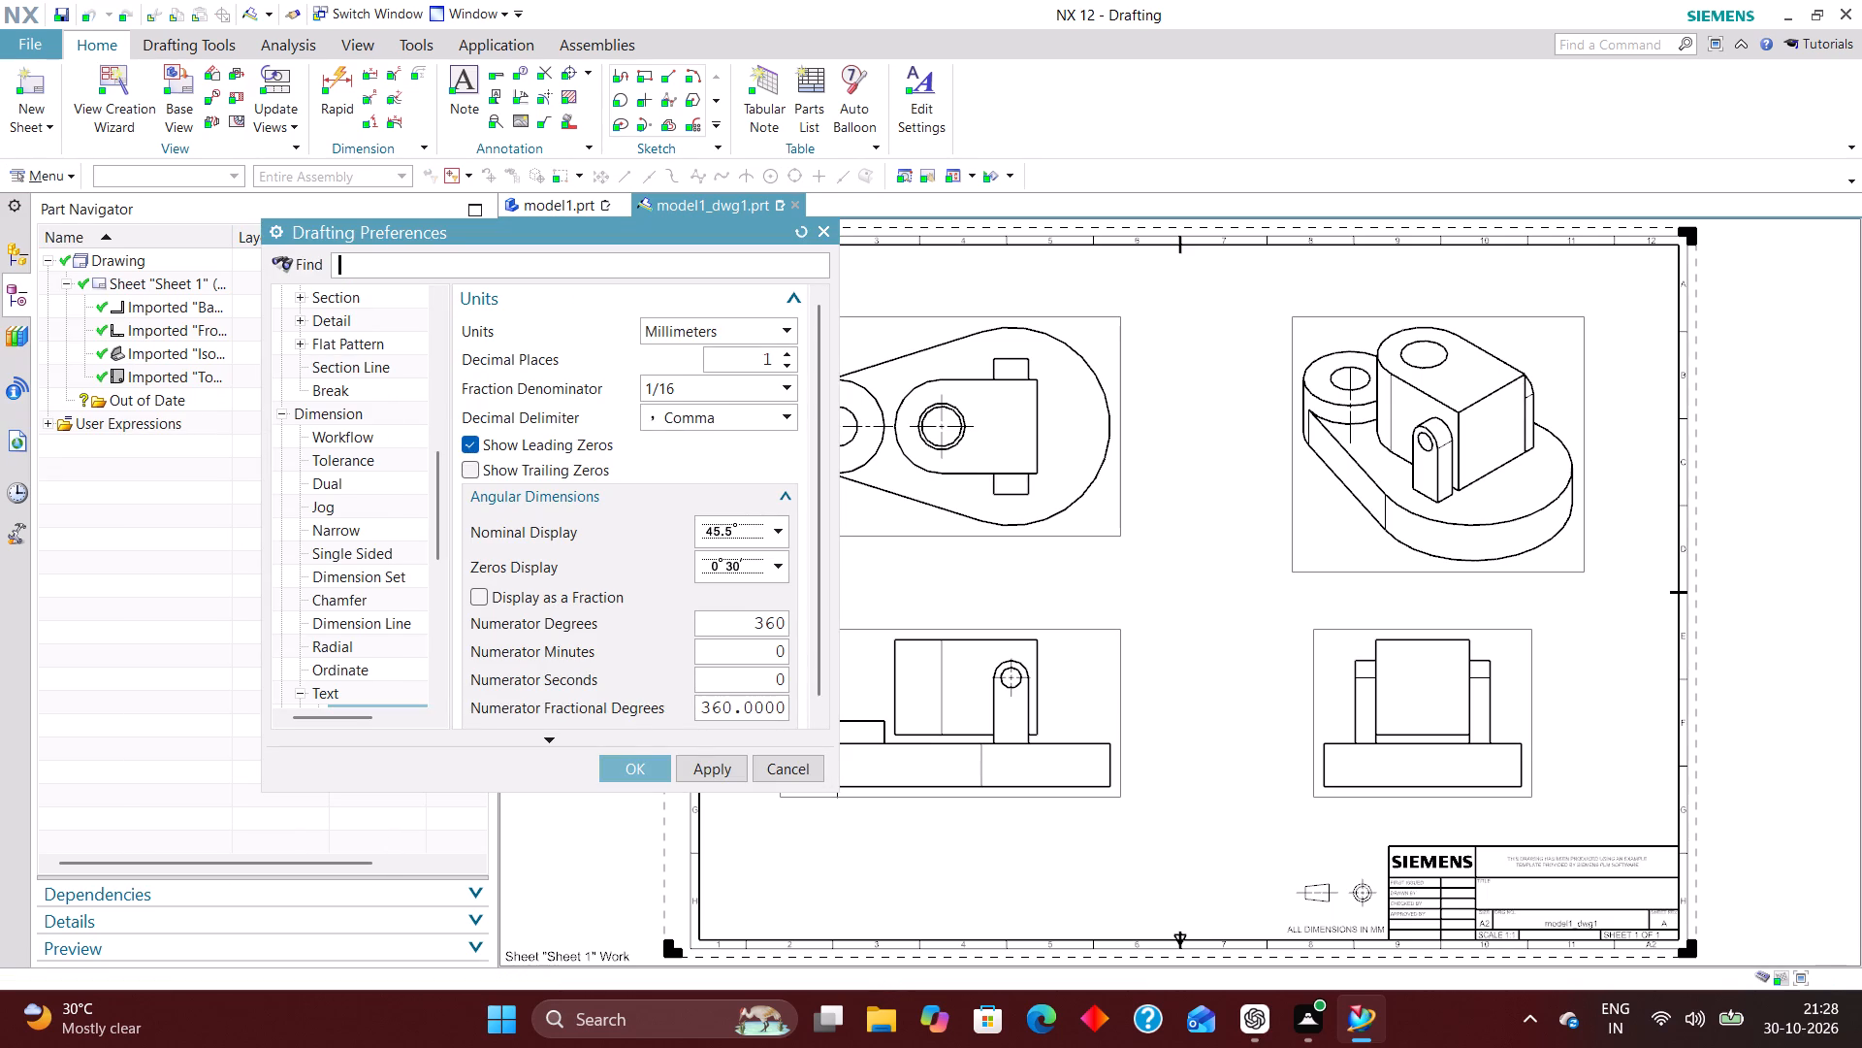
left_click(690, 412)
left_click(690, 437)
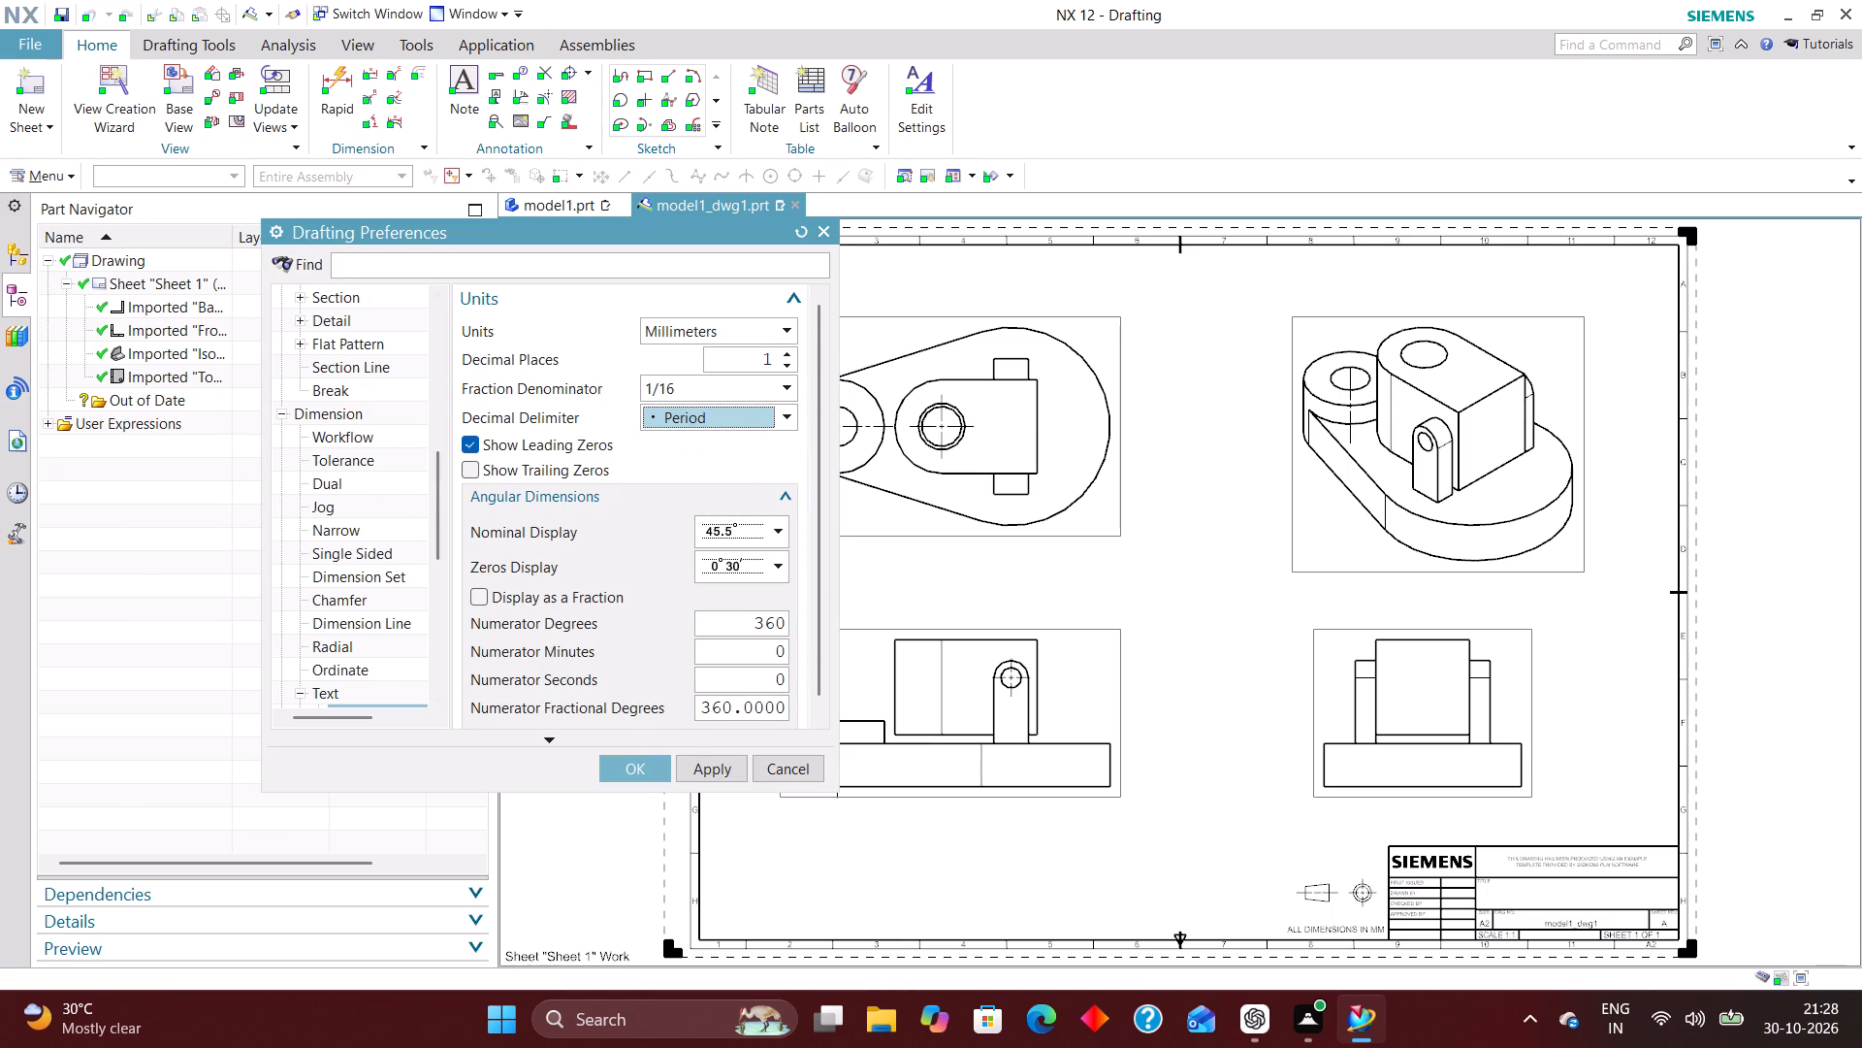
Set the common arrowhead type to Open Arrow for the entire dimension.
scroll(325, 460, "up", 5)
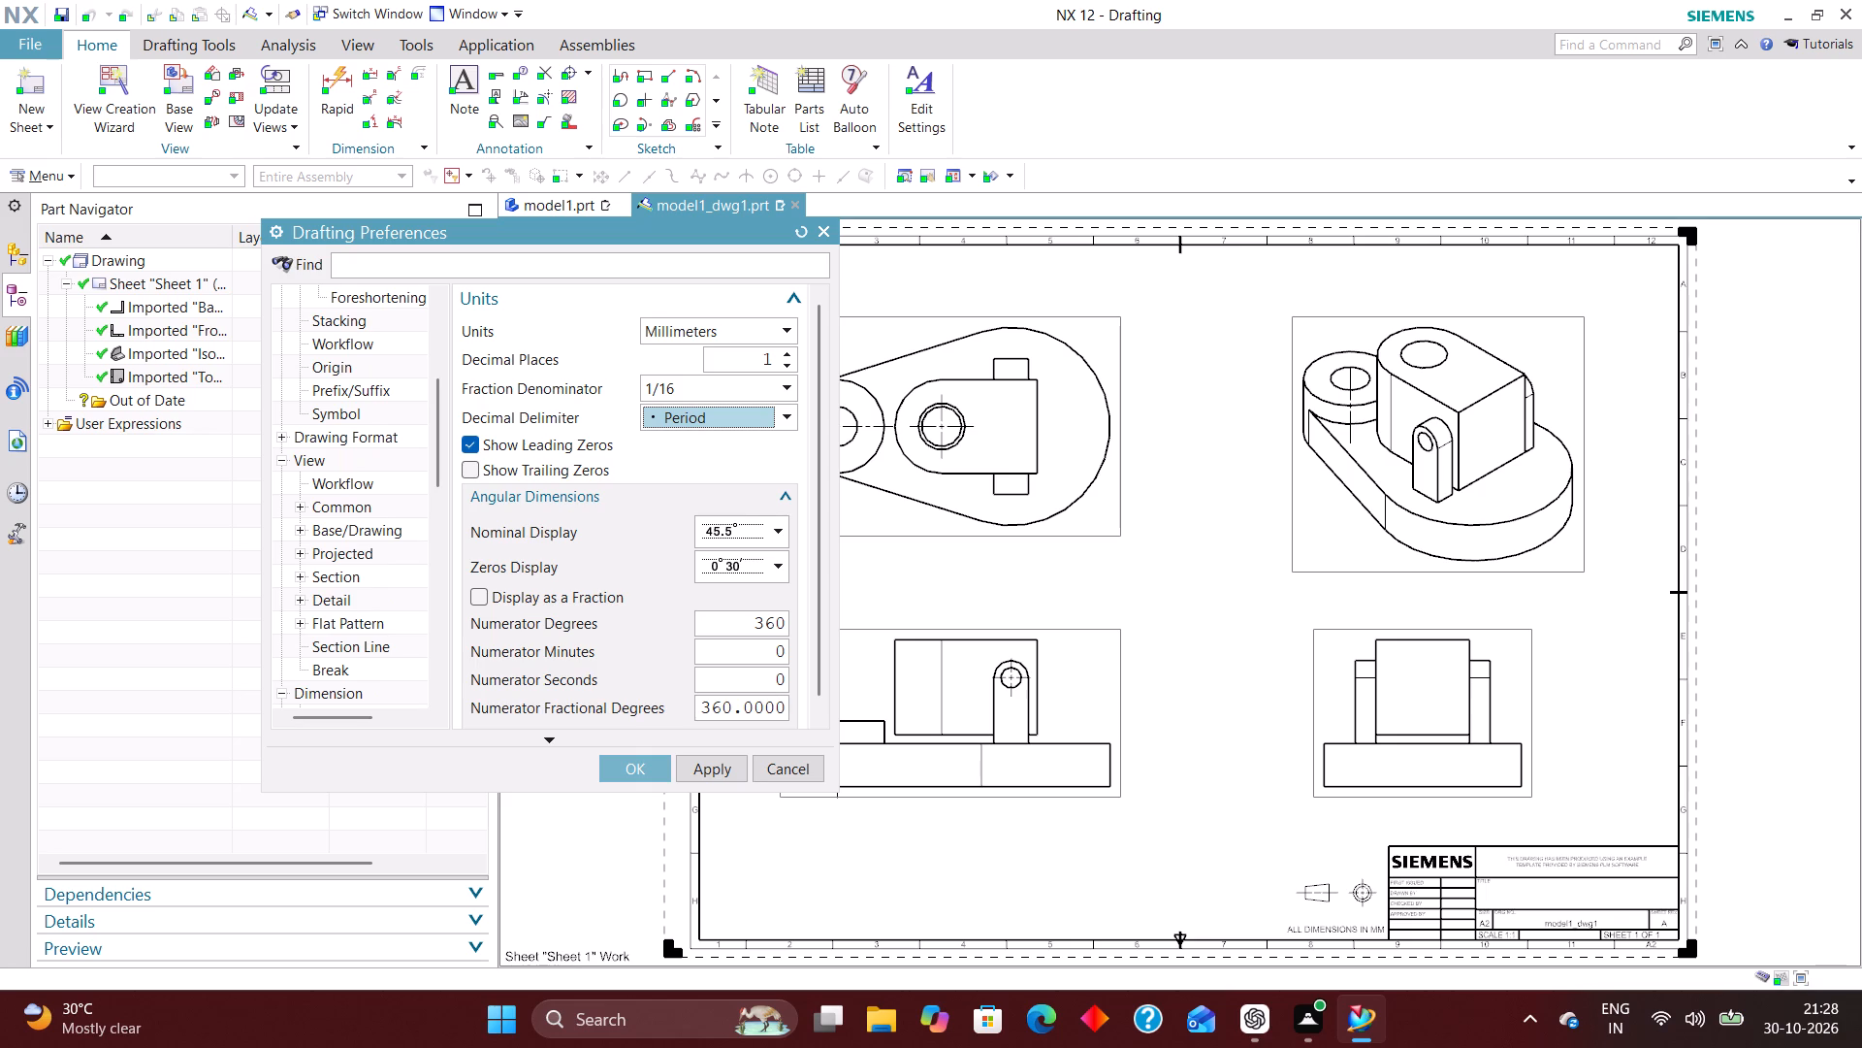
scroll(351, 393, "up", 5)
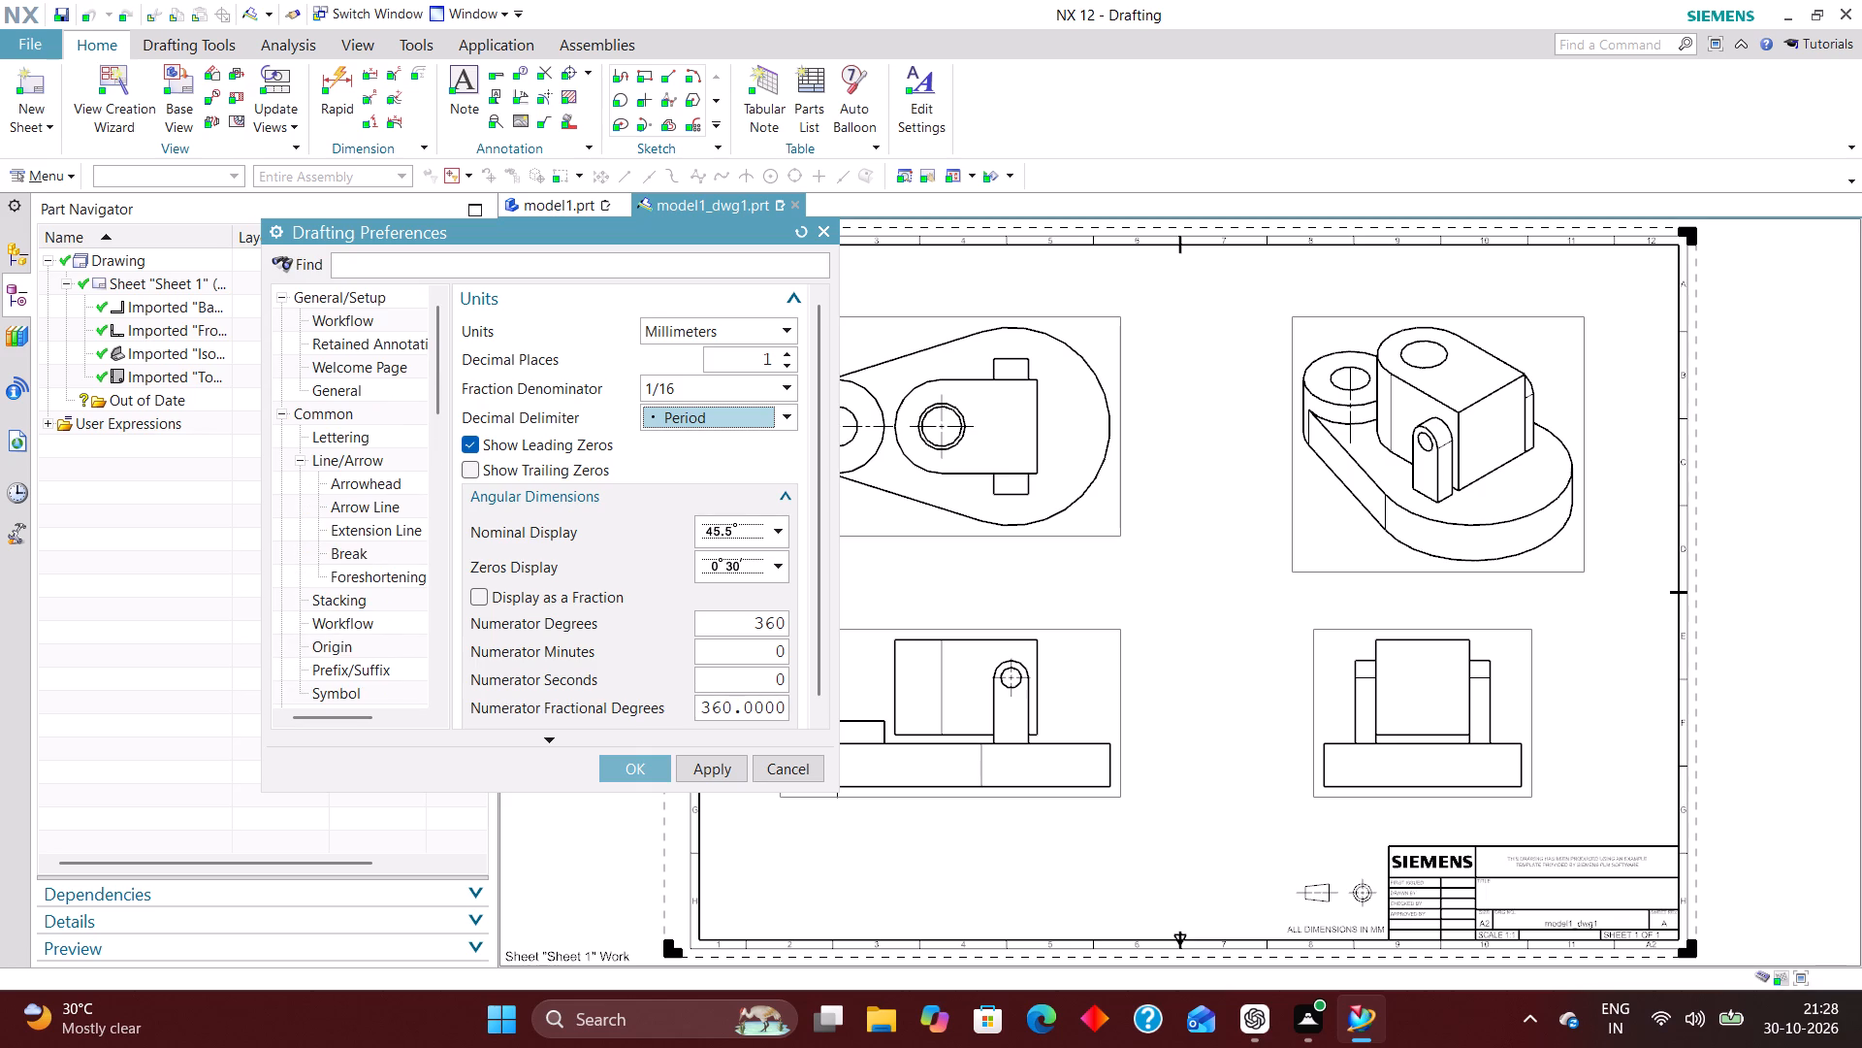
left_click(374, 476)
left_click(714, 494)
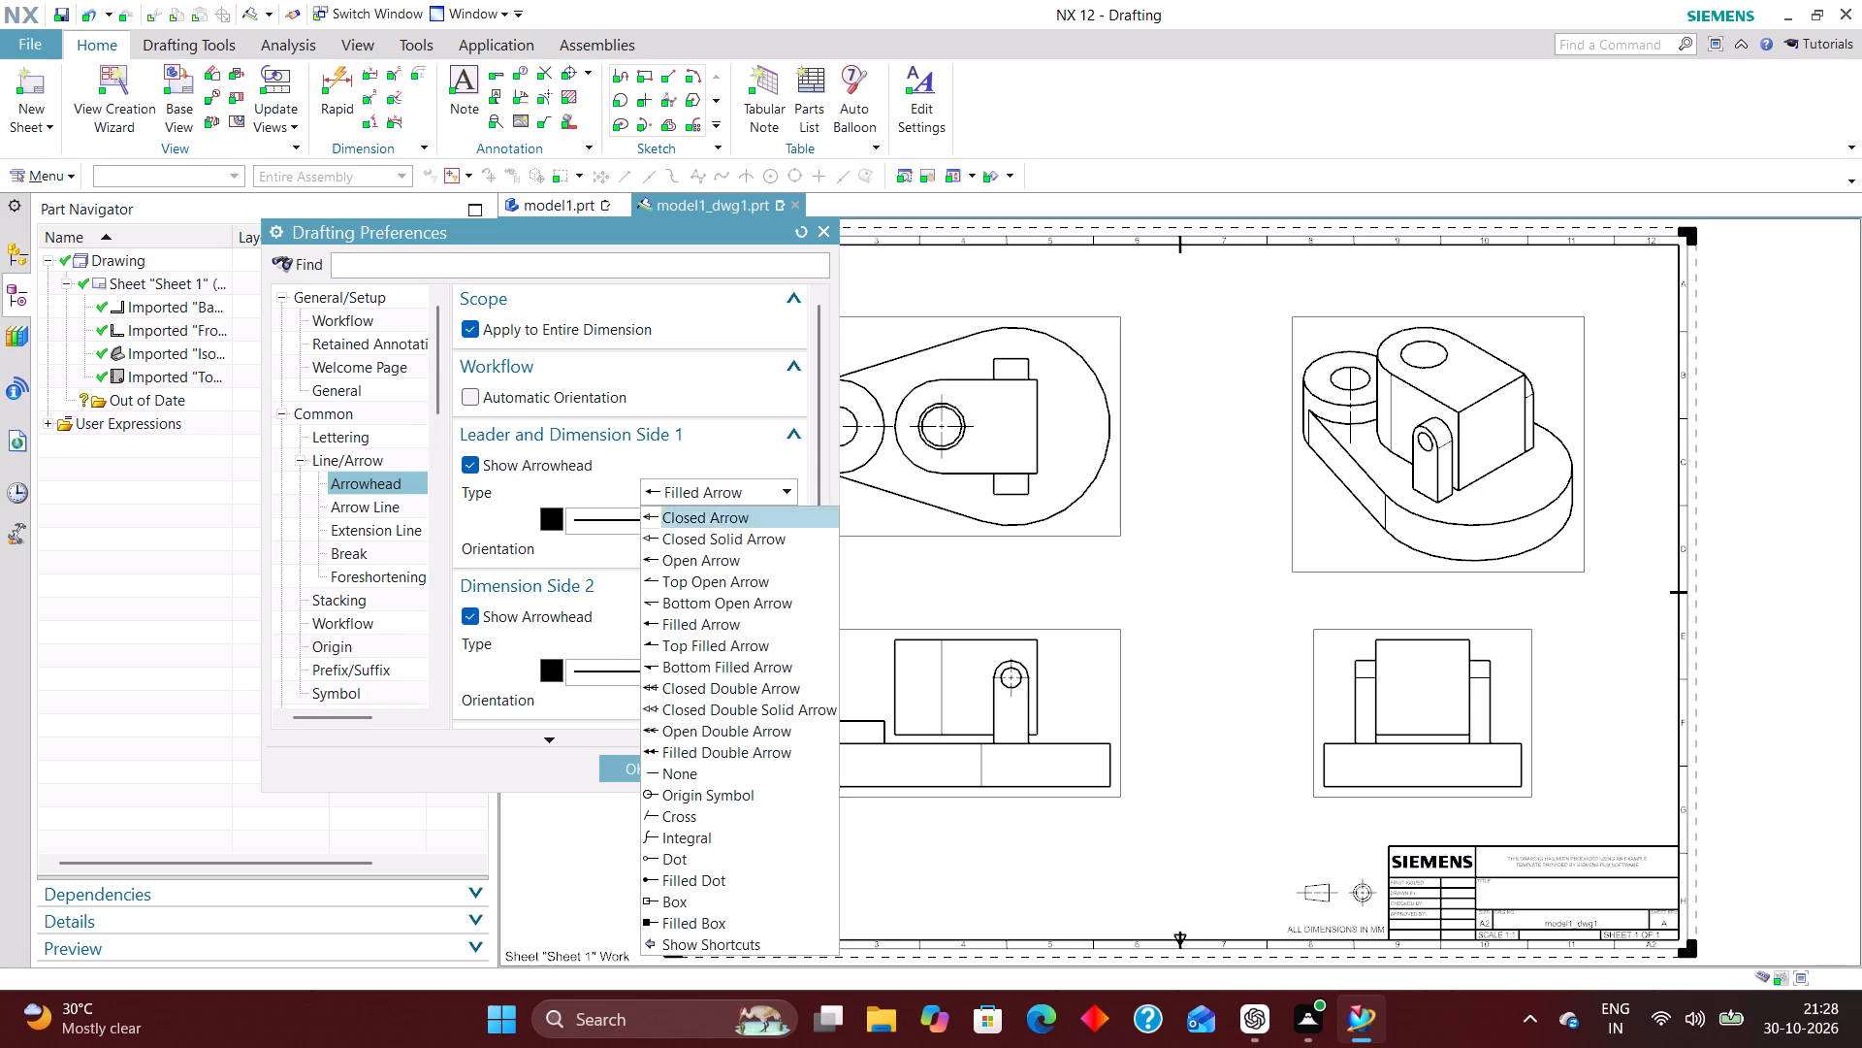
left_click(713, 561)
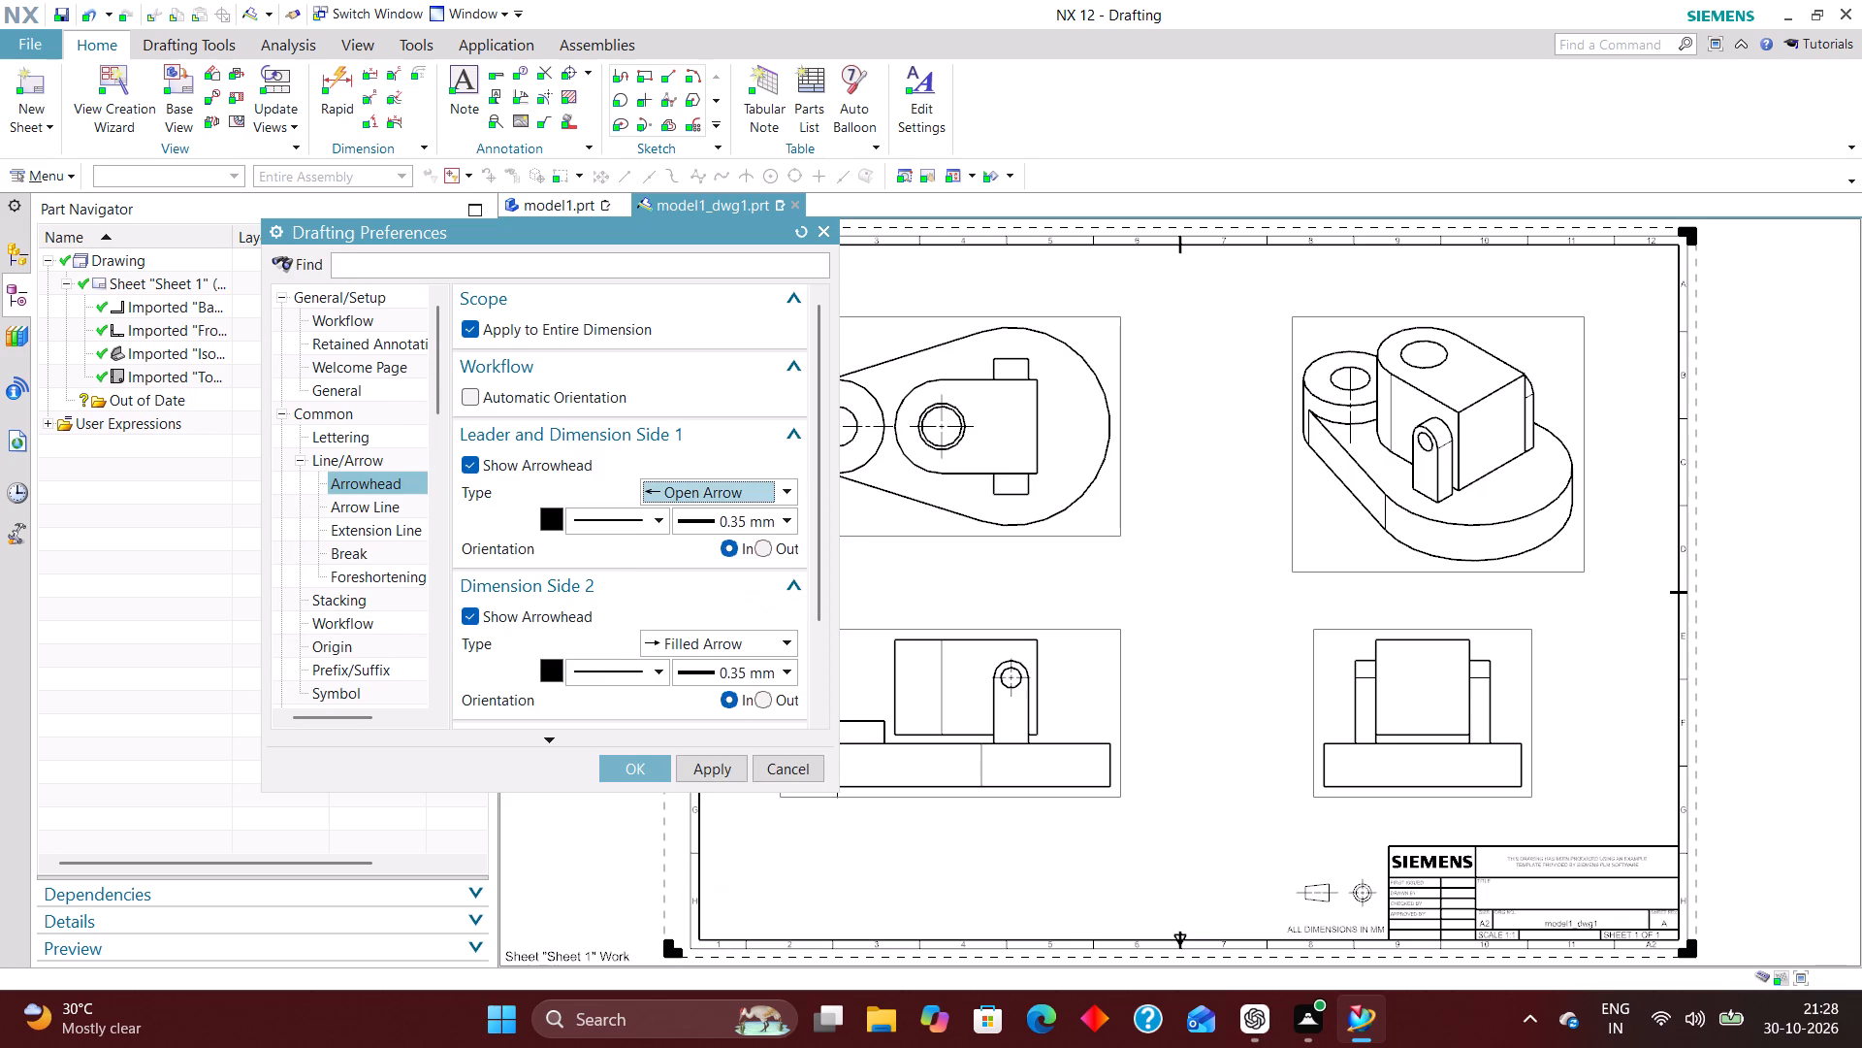
Set the extension line gap to 2 for the entire dimension and accept the Drafting Preferences.
scroll(354, 570, "down", 1)
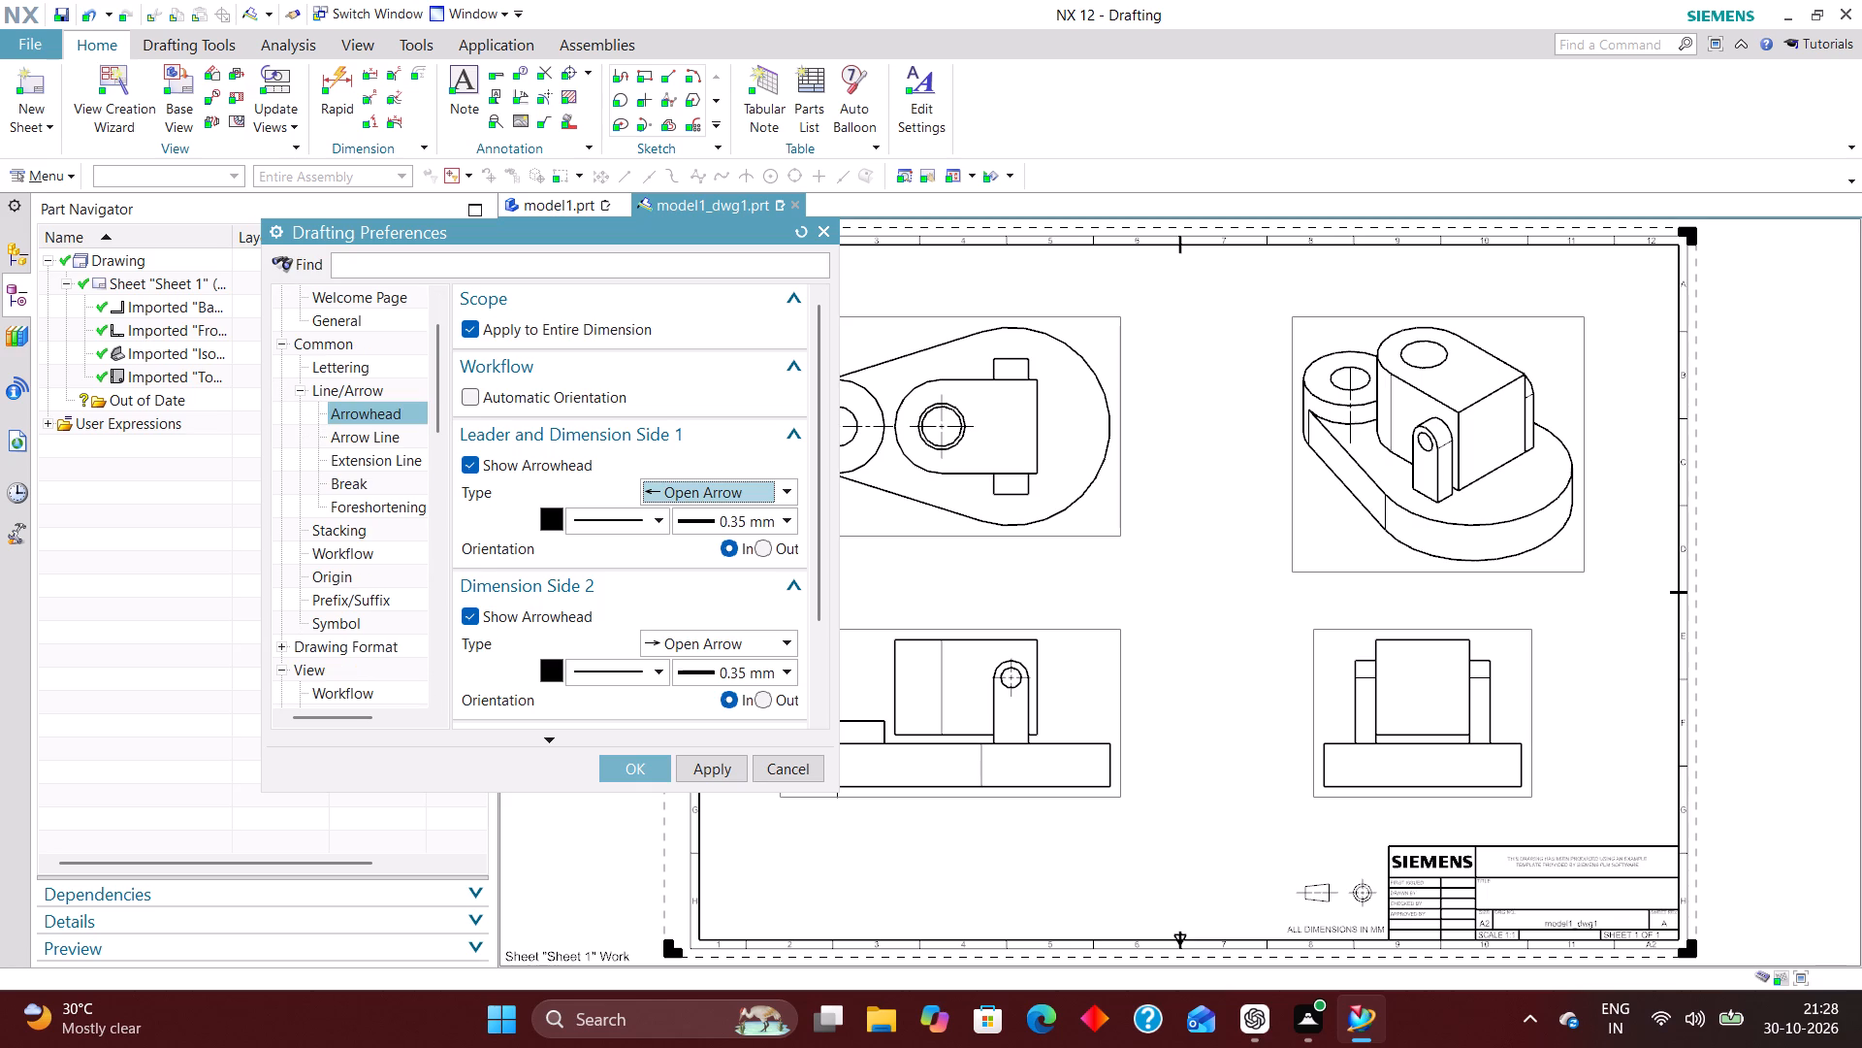
left_click(378, 456)
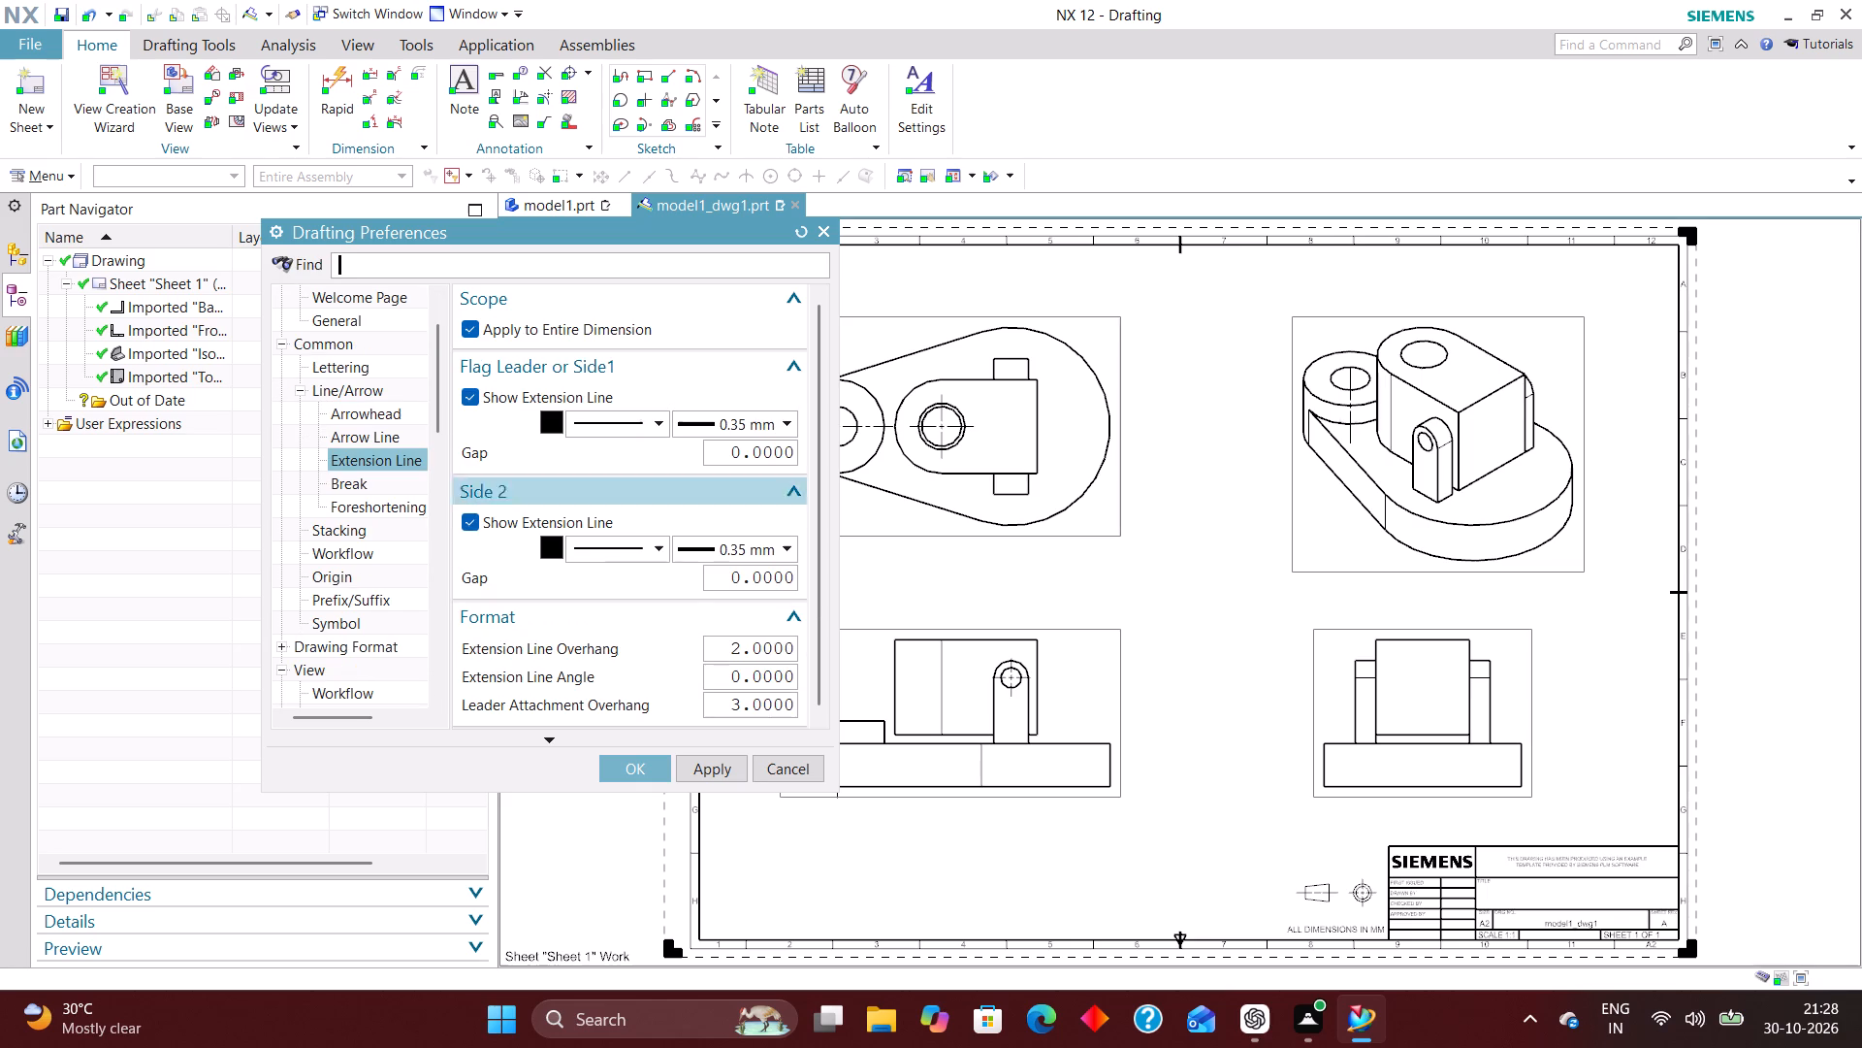
left_click_drag(728, 454, 910, 440)
key("2")
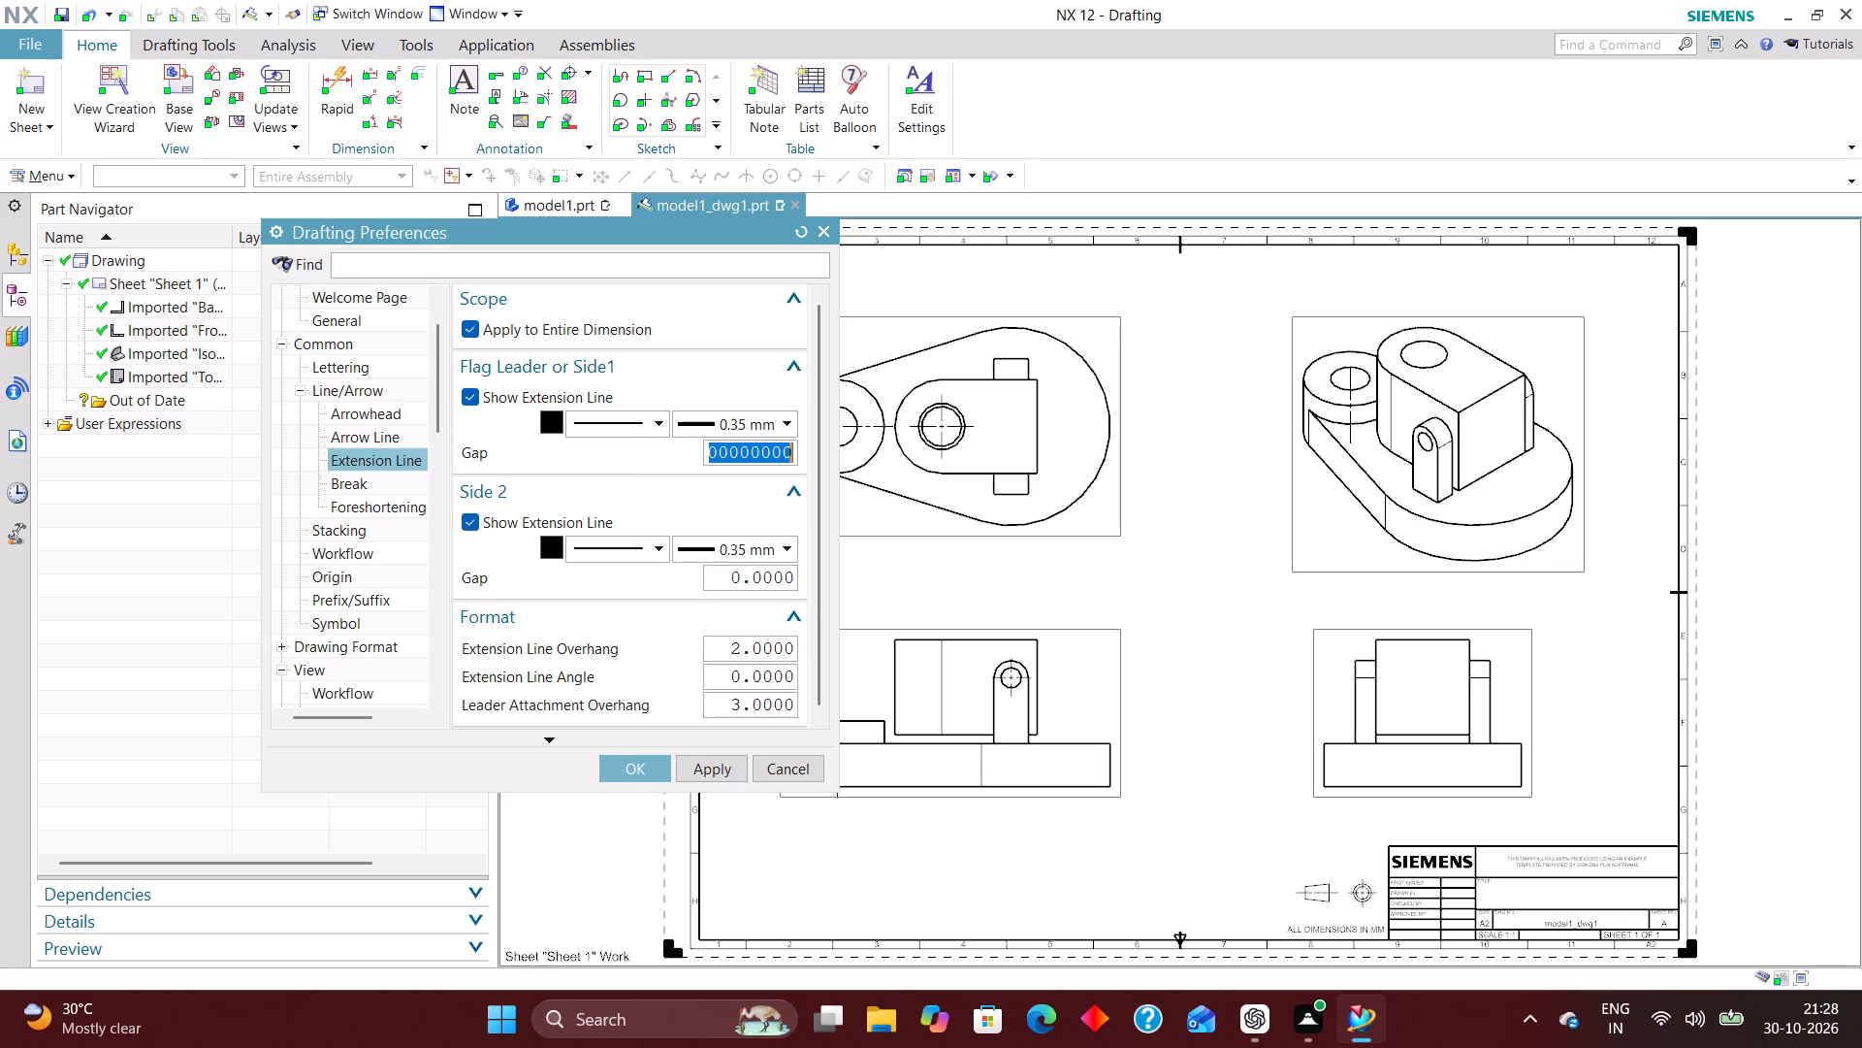
key("Return")
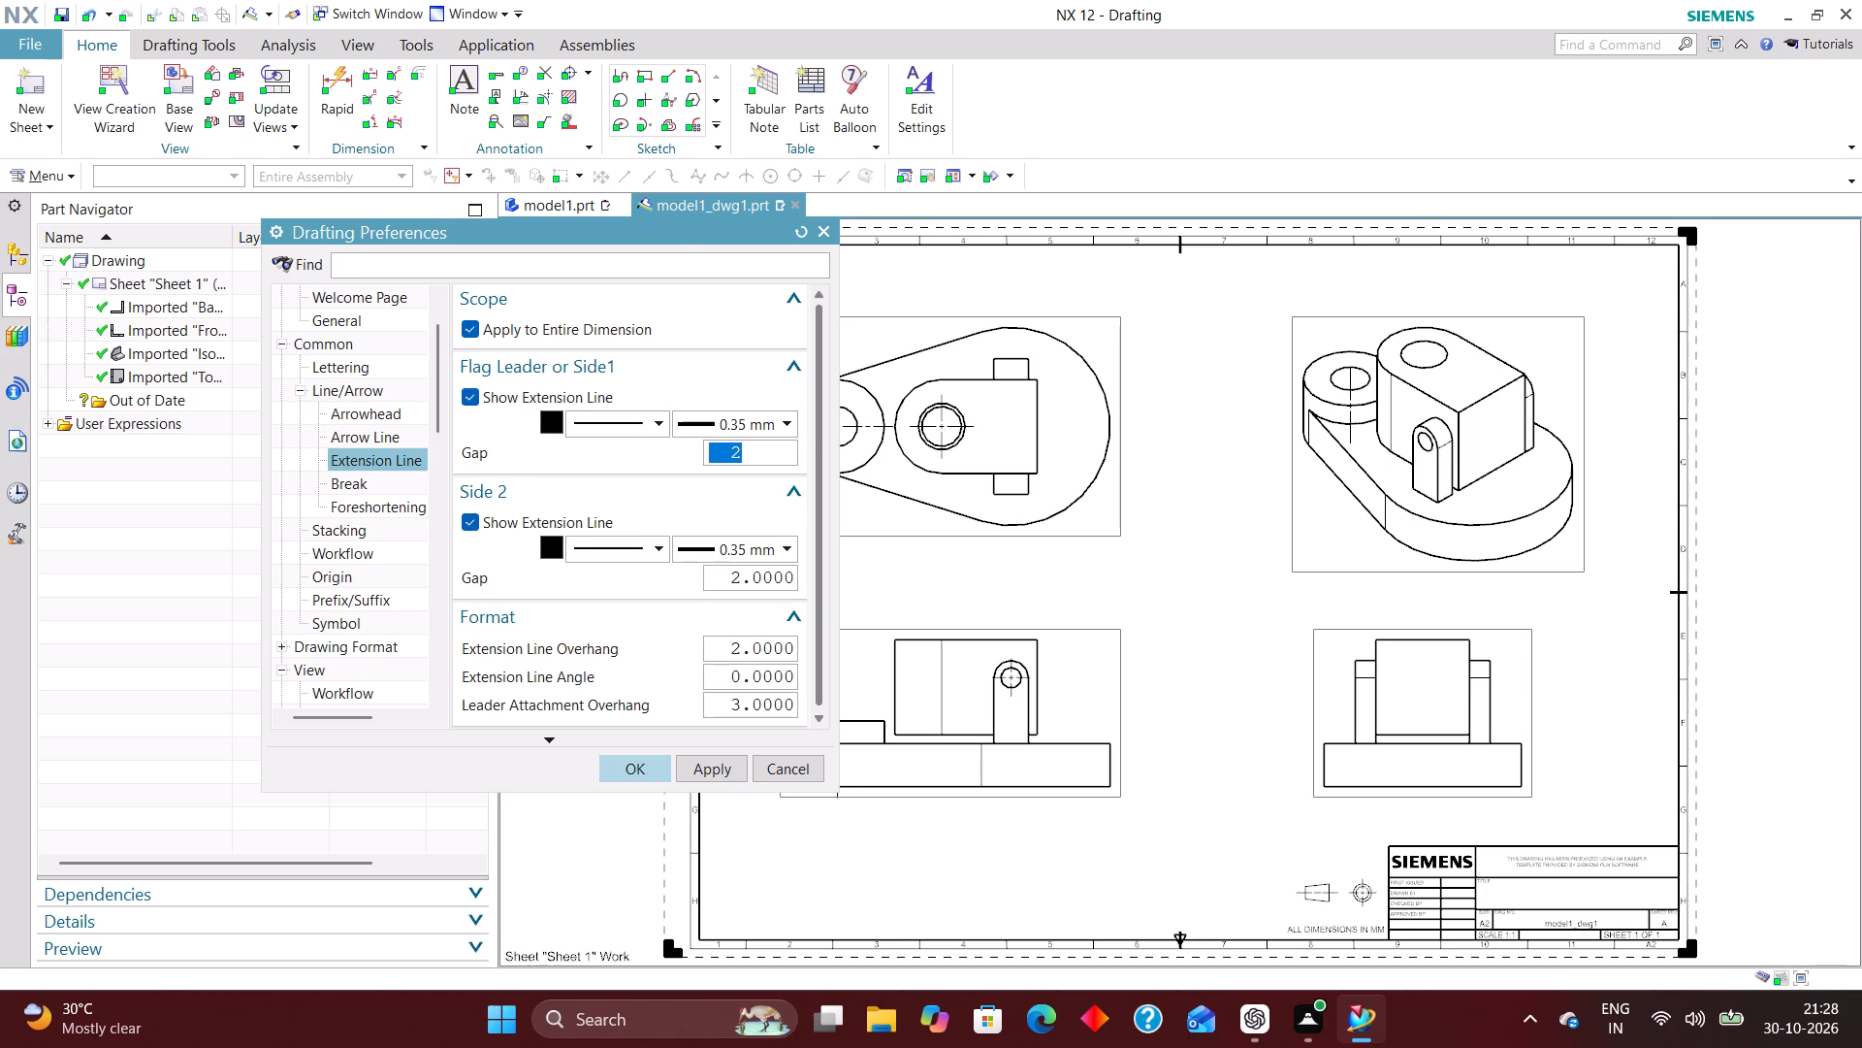
left_click(627, 758)
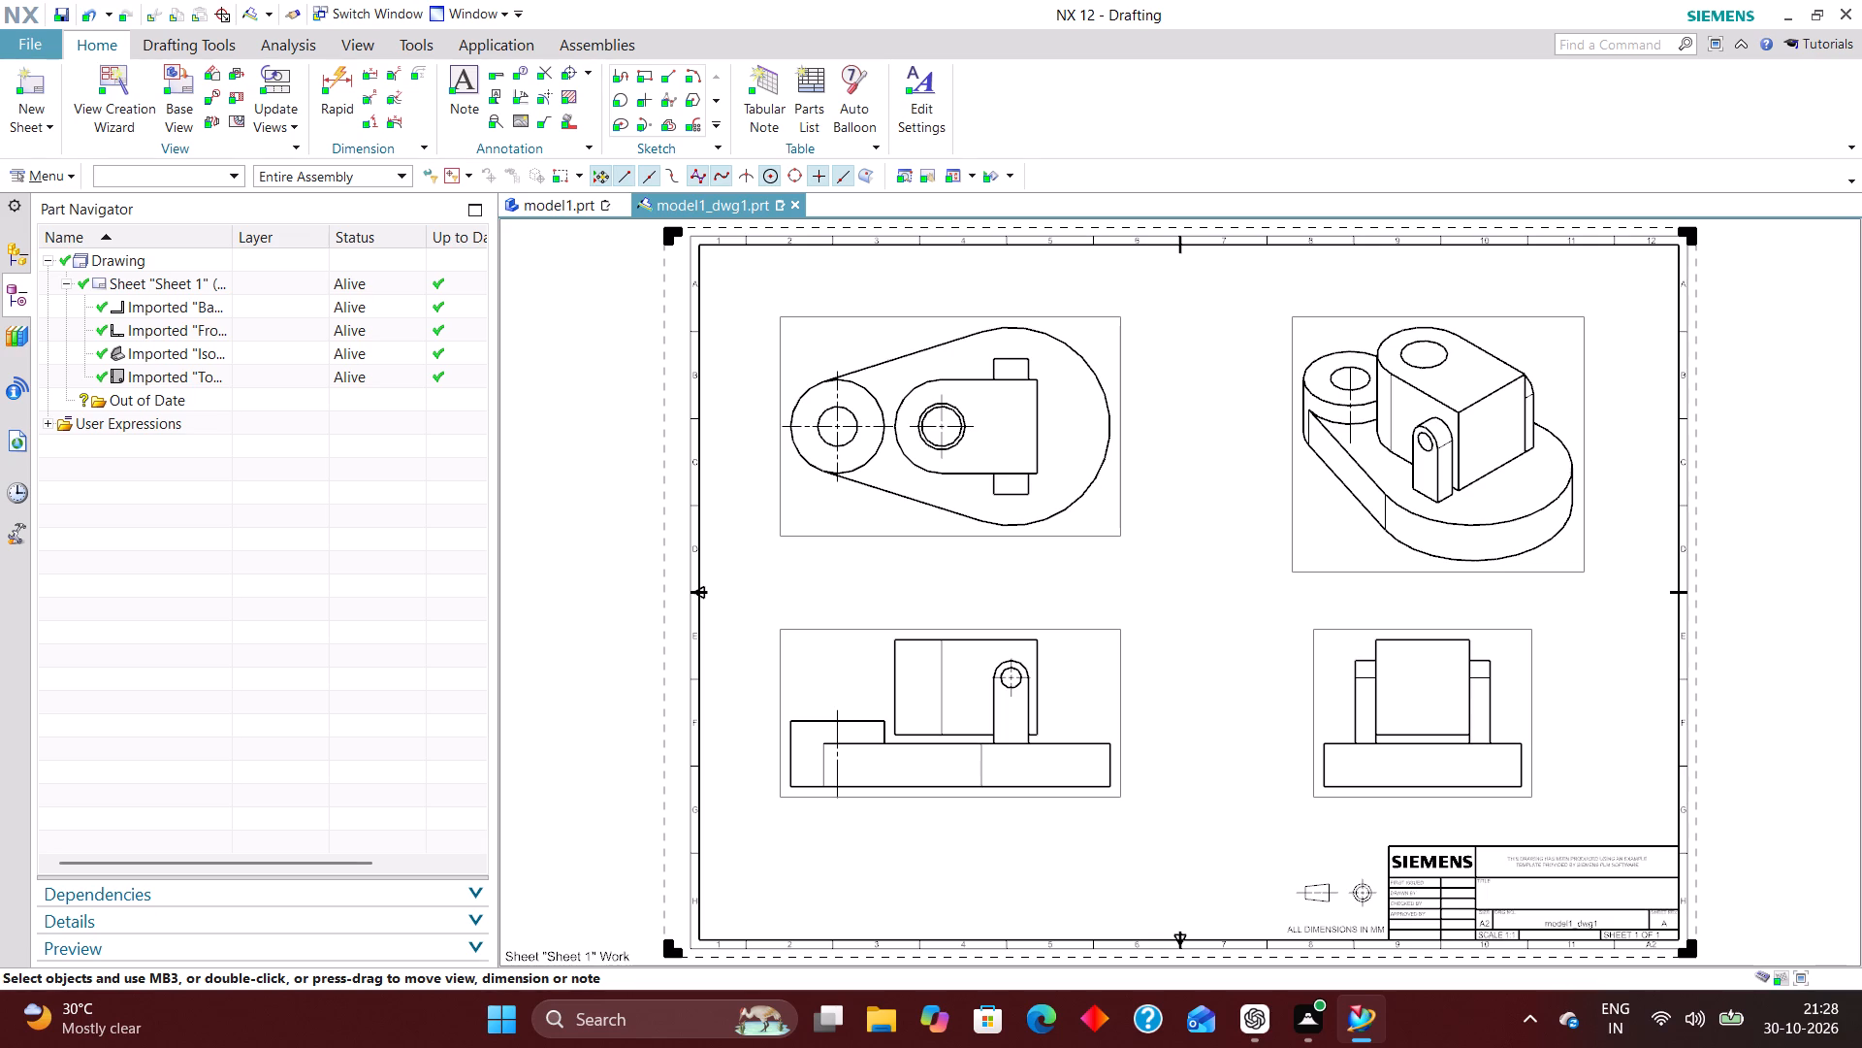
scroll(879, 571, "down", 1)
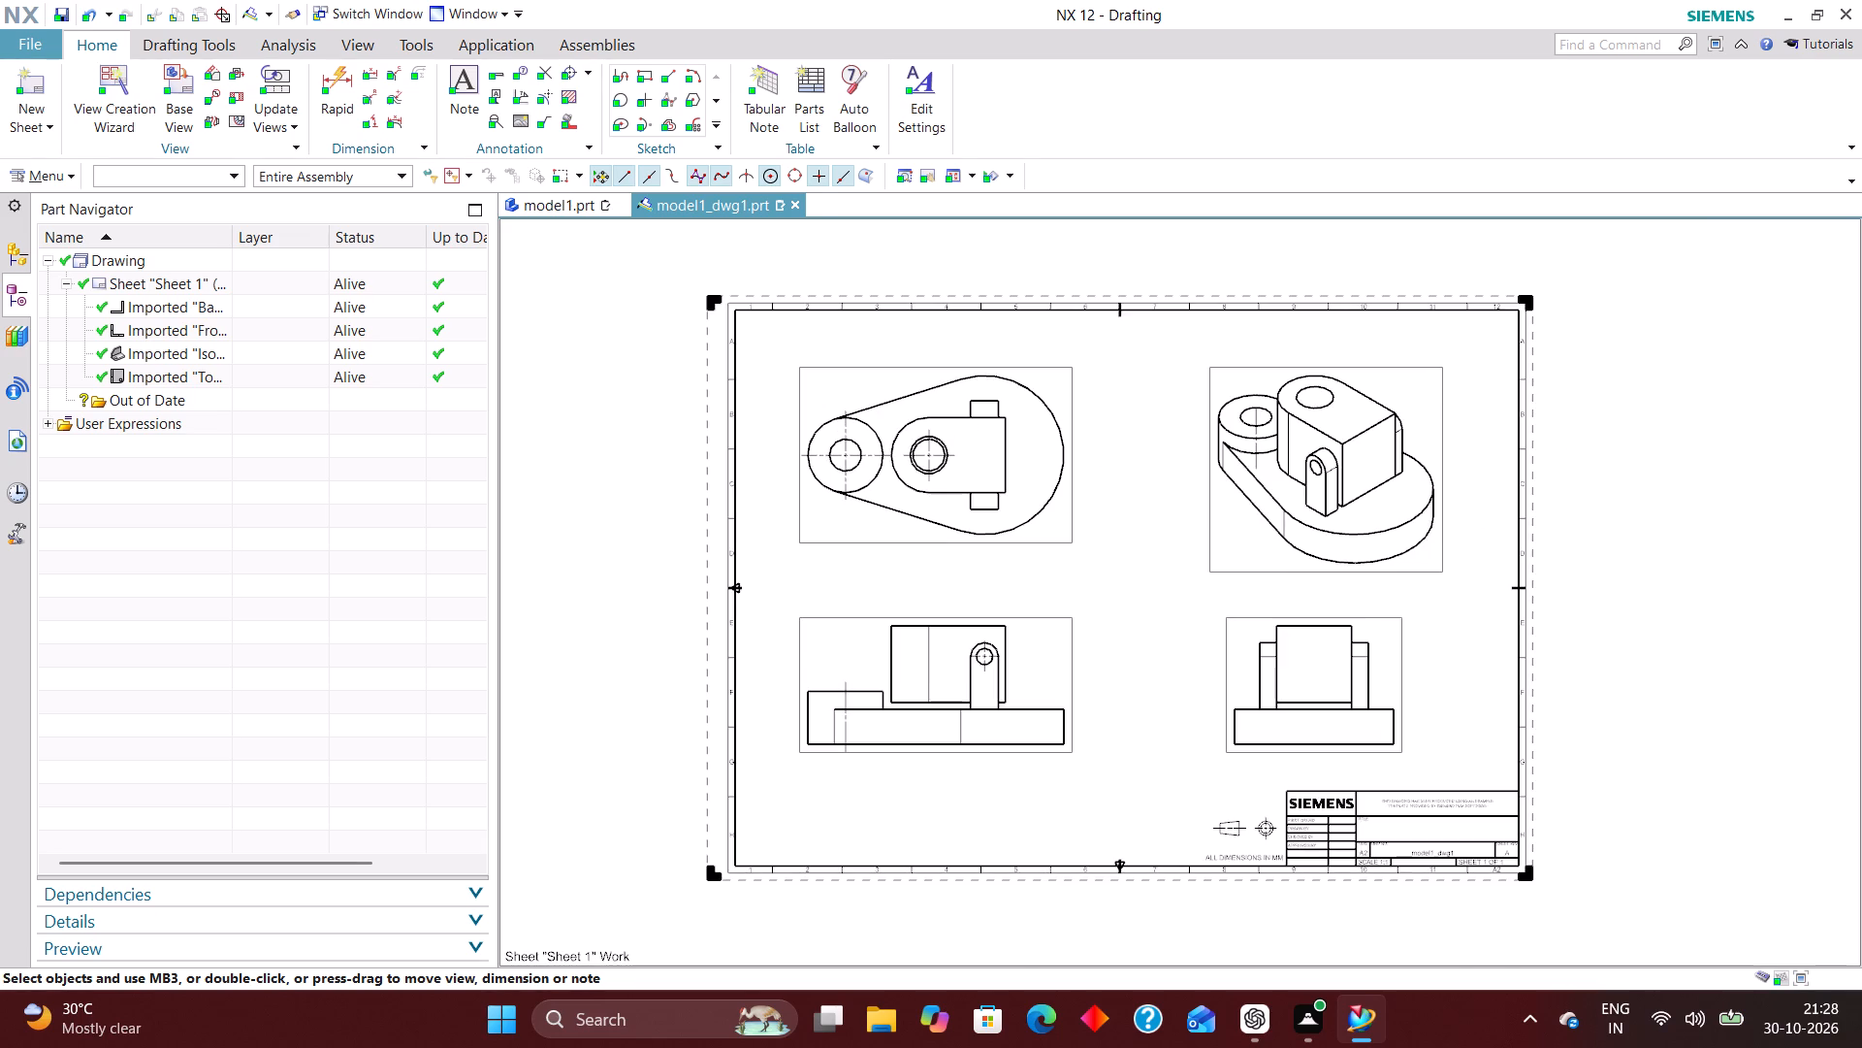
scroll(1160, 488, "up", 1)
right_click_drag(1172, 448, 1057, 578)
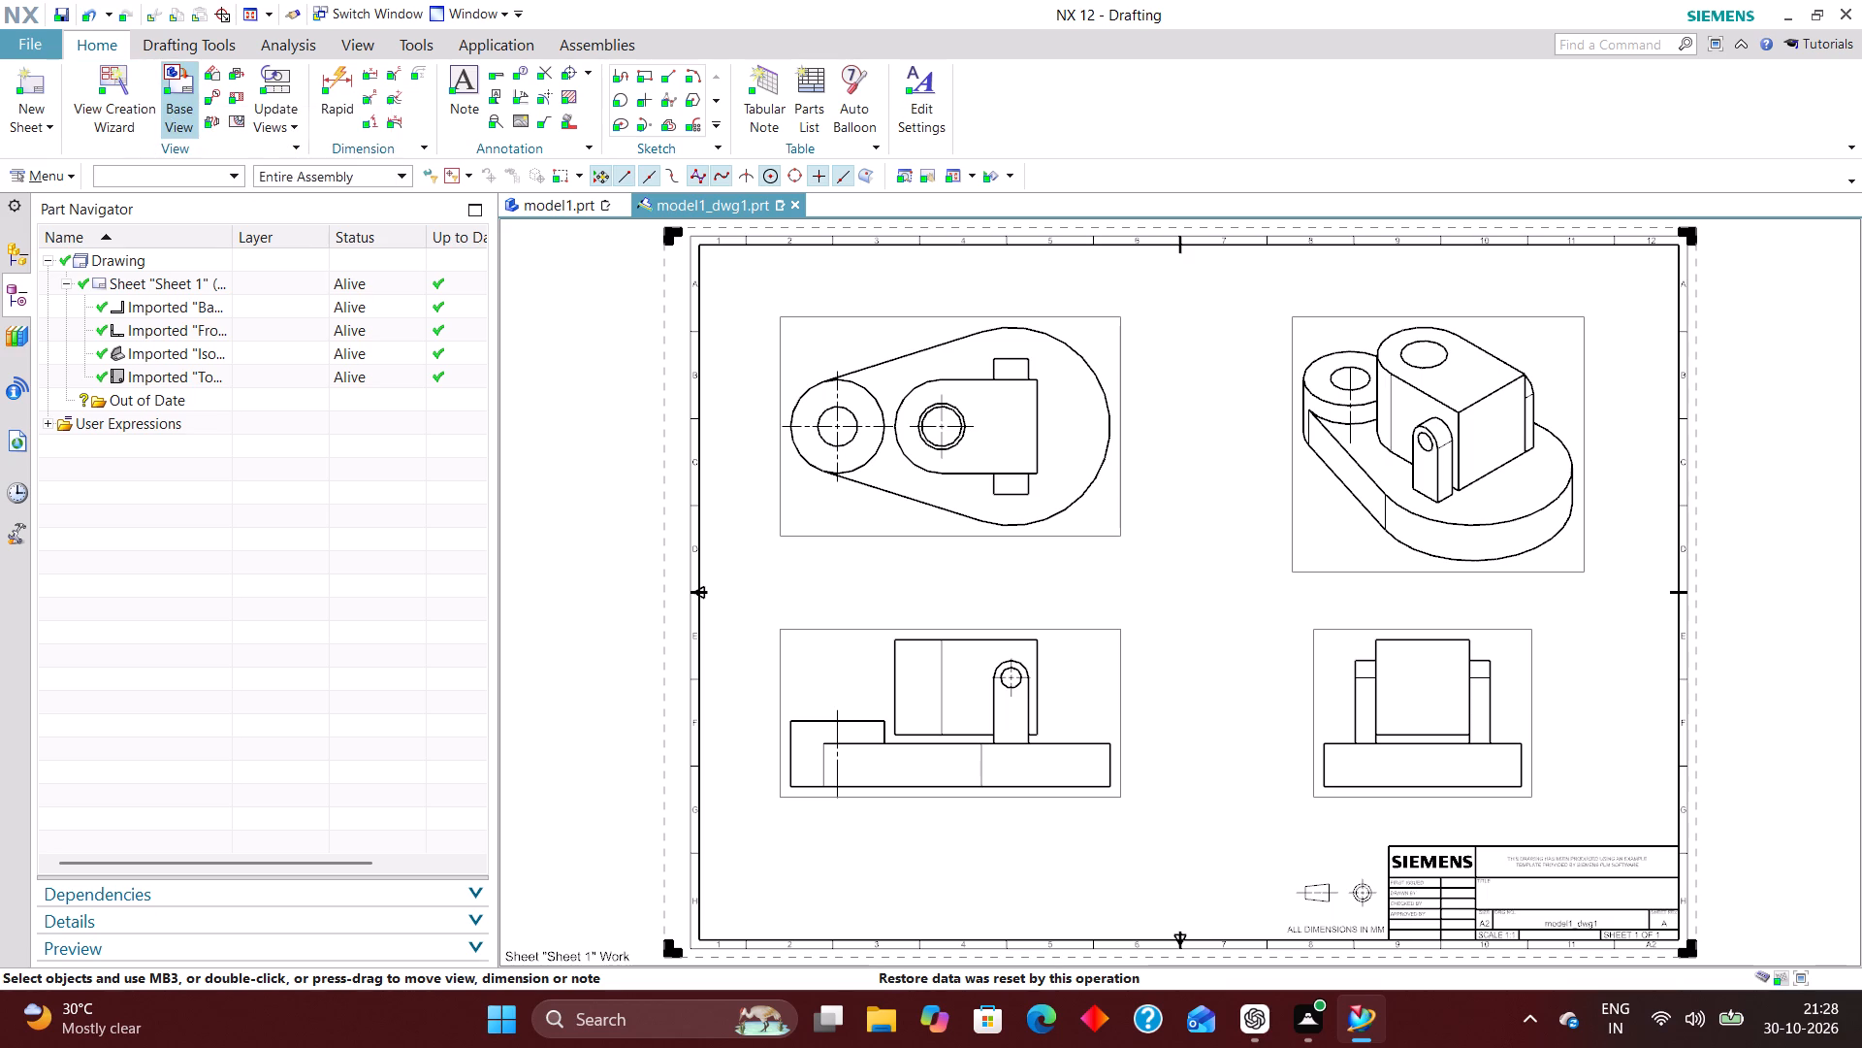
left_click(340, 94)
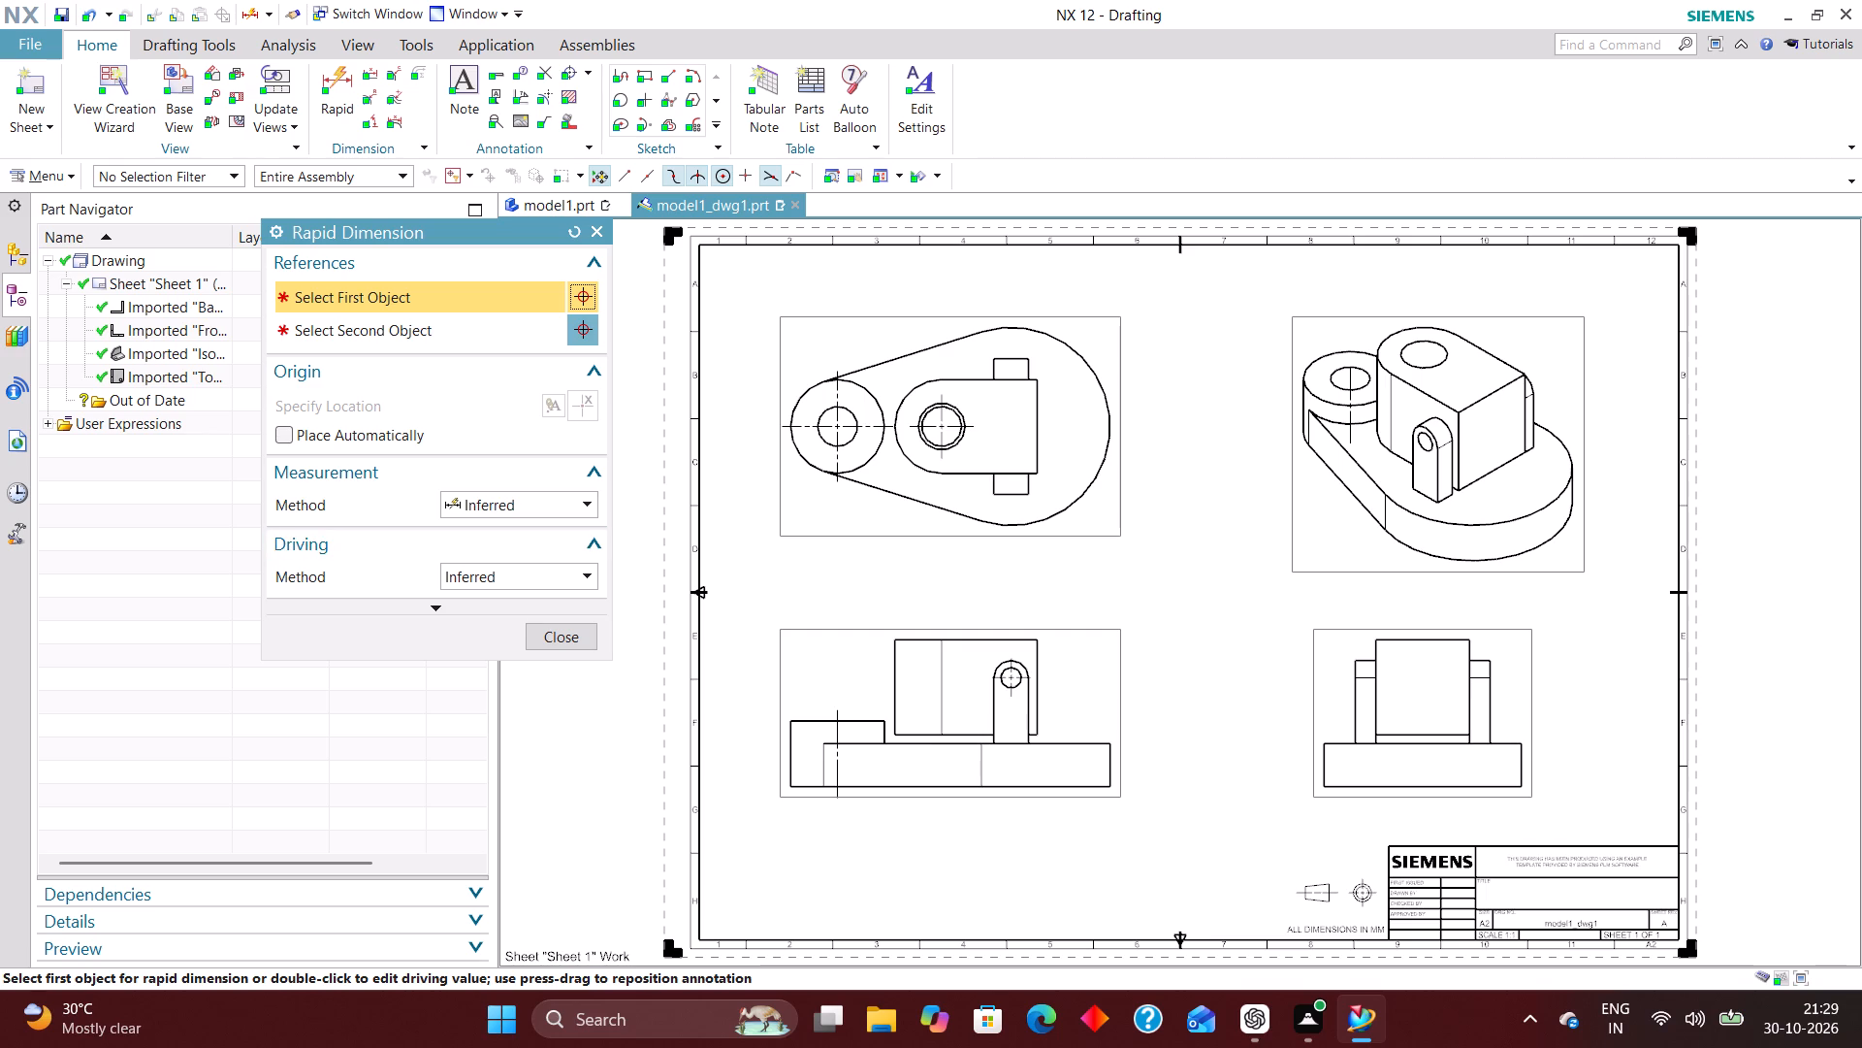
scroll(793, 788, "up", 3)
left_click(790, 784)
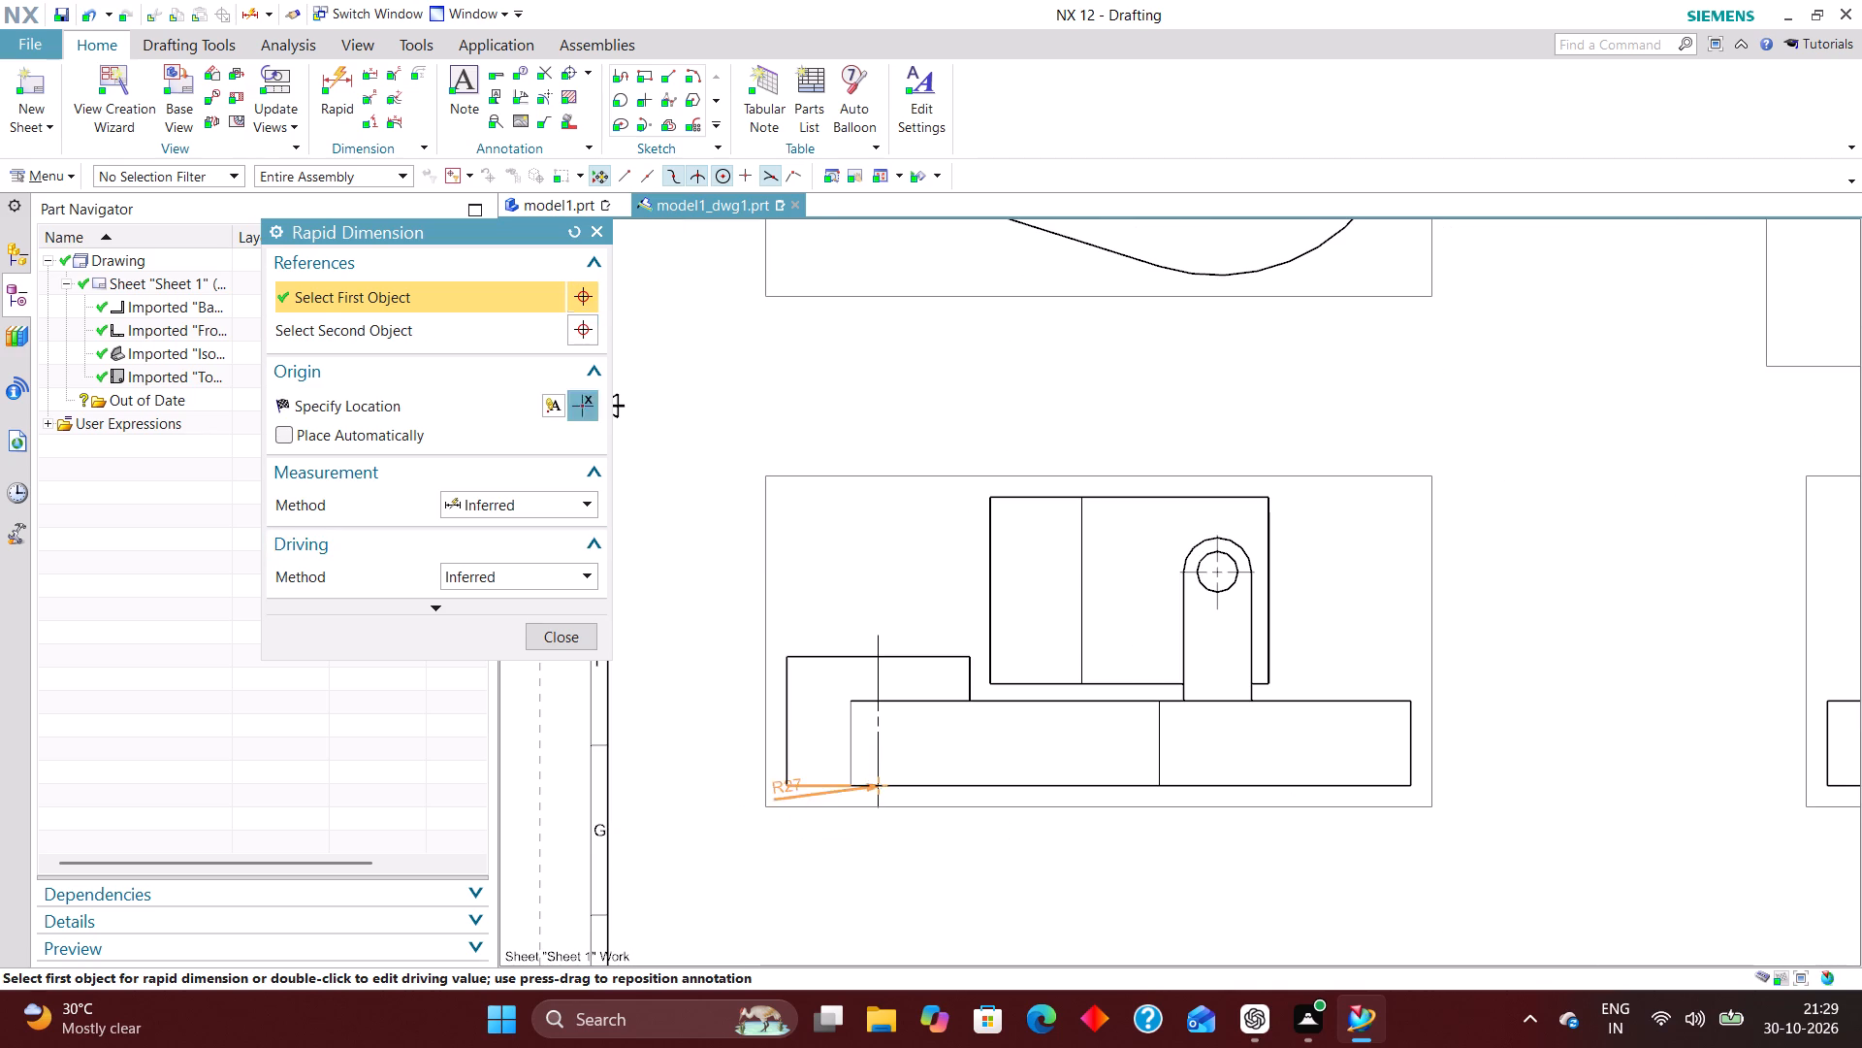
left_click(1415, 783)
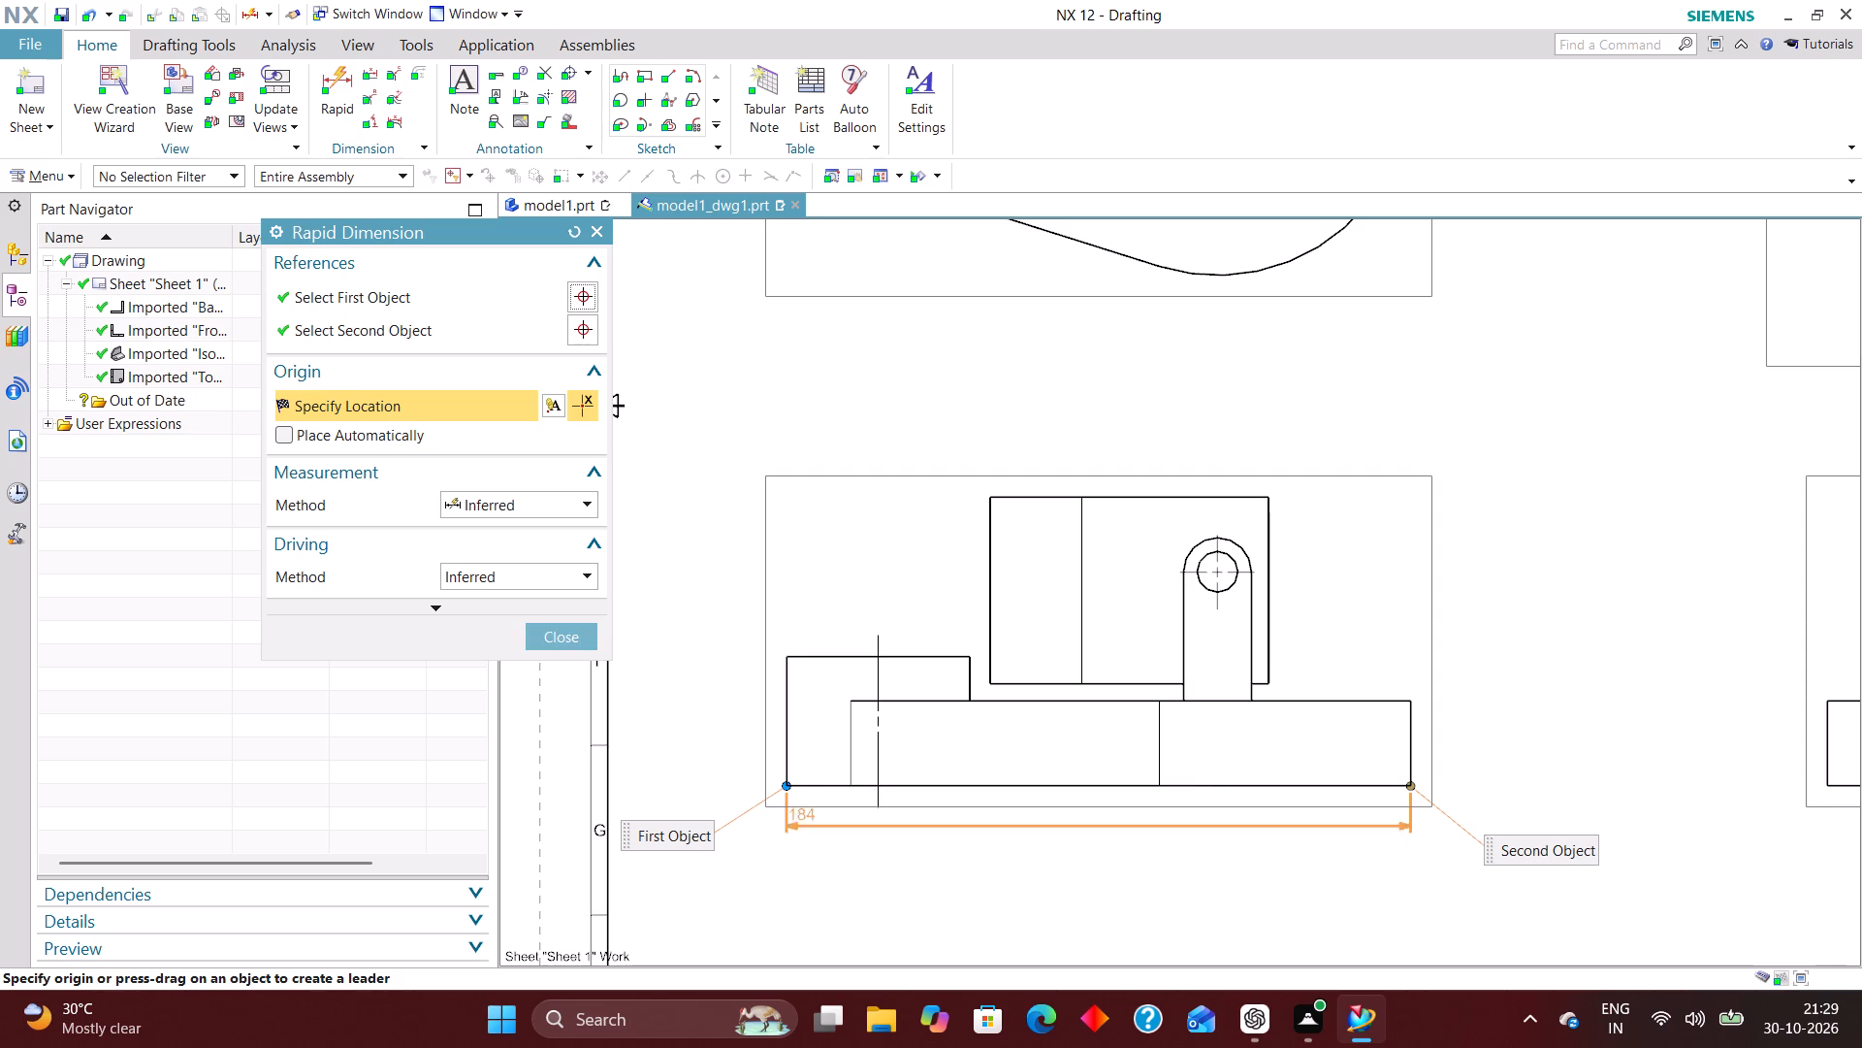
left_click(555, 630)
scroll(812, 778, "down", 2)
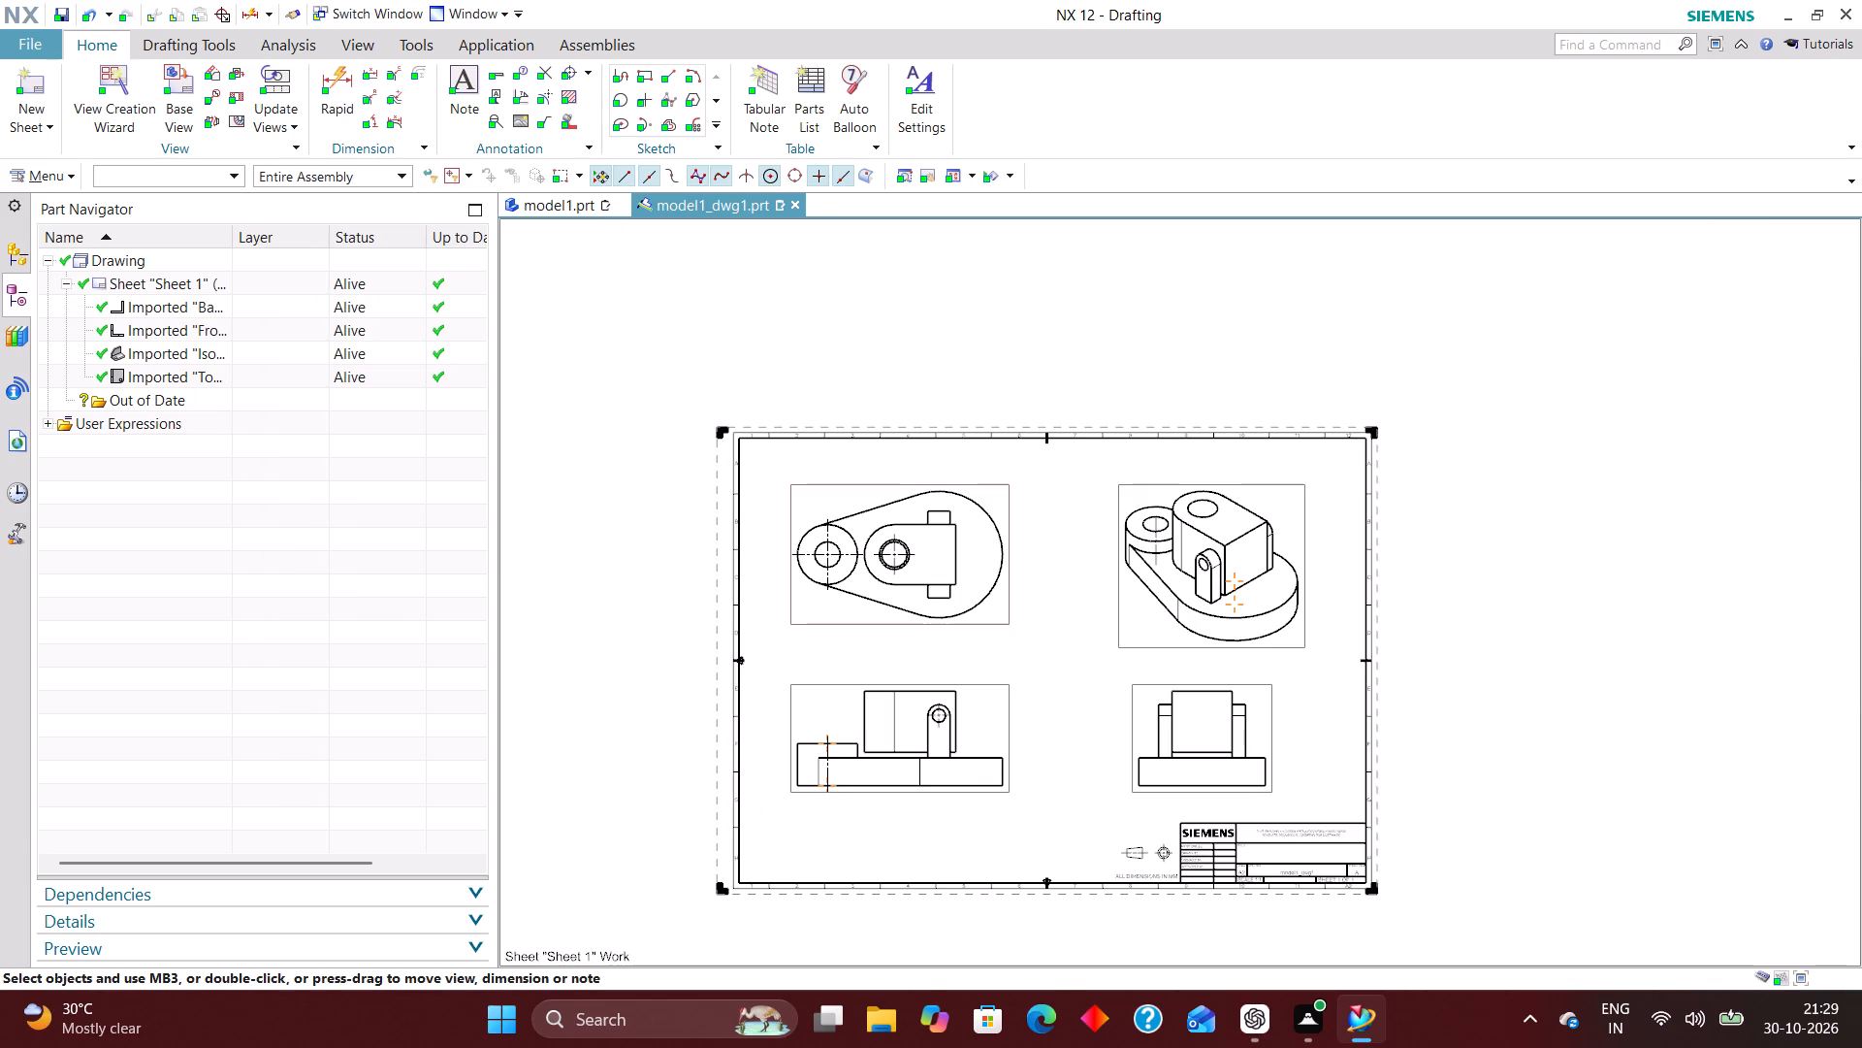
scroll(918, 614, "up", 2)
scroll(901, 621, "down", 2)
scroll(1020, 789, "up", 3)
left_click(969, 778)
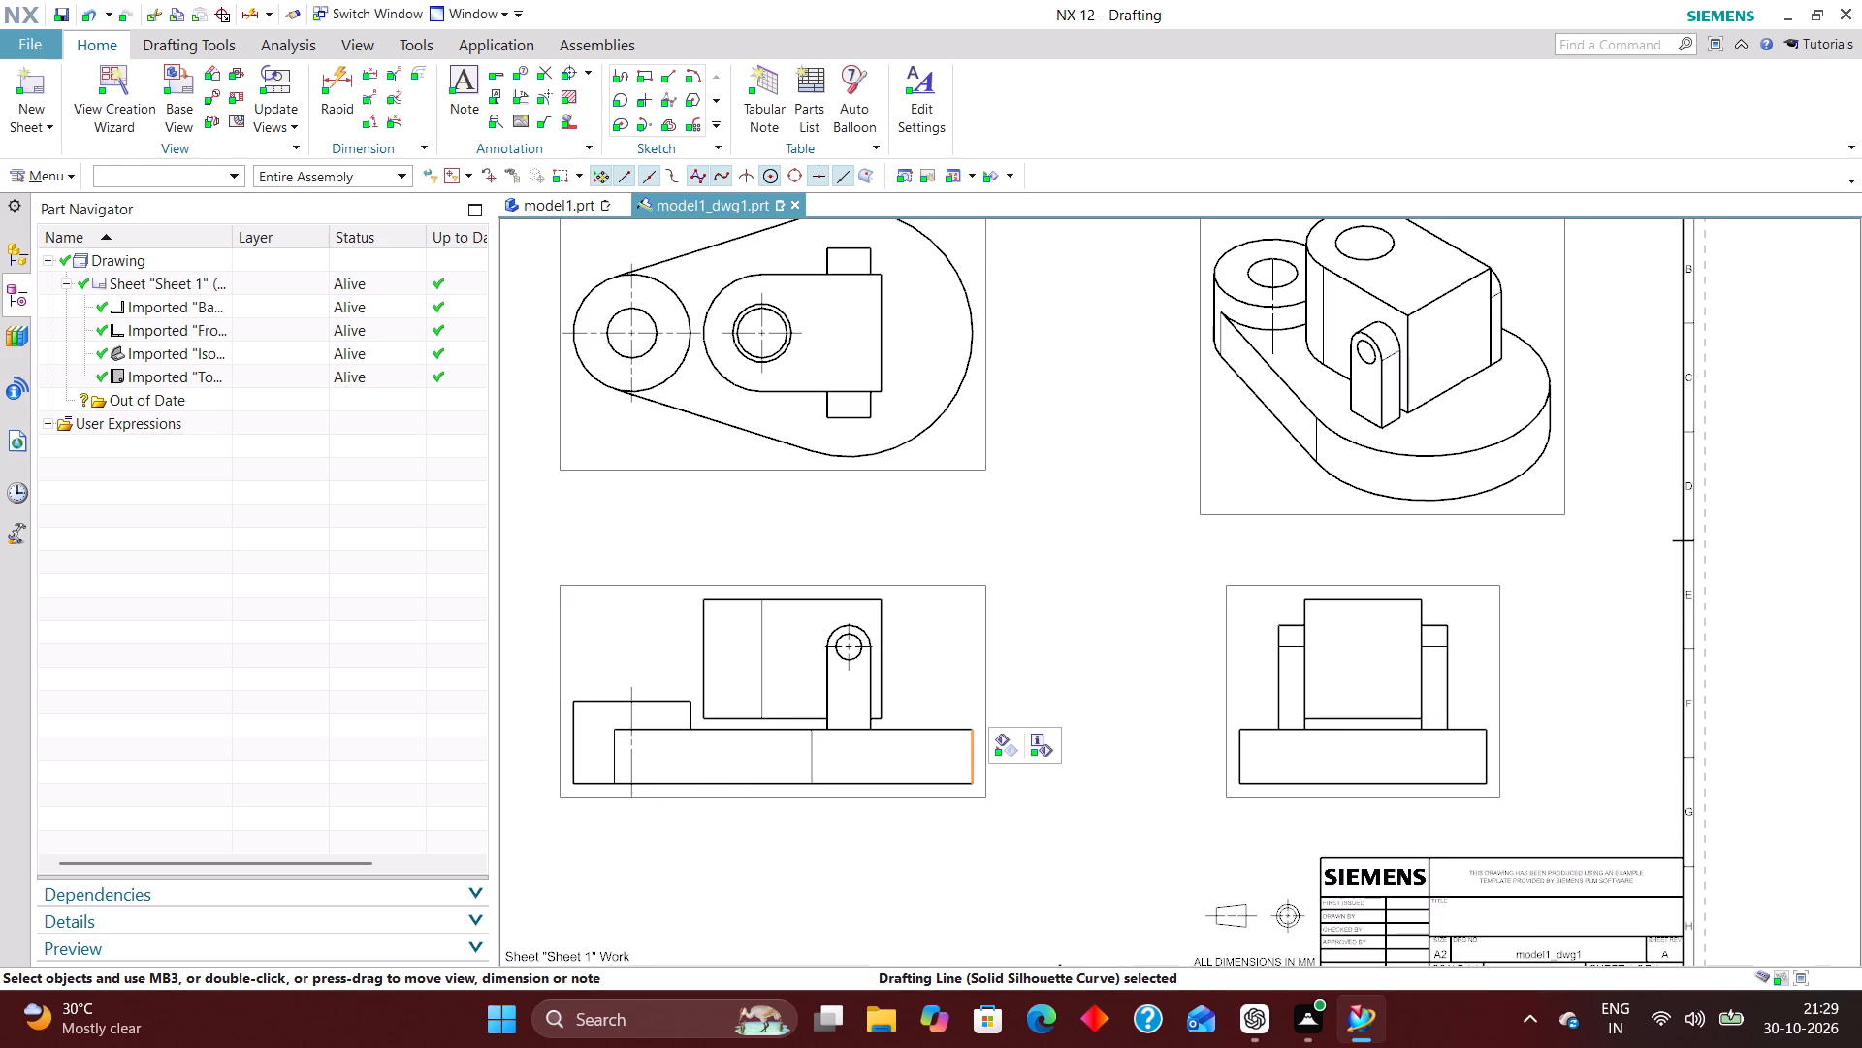
Add a vertical Rapid Dimension for the base plate's thickness, placed beside the plate's large rounded end in the front view.
left_click(330, 70)
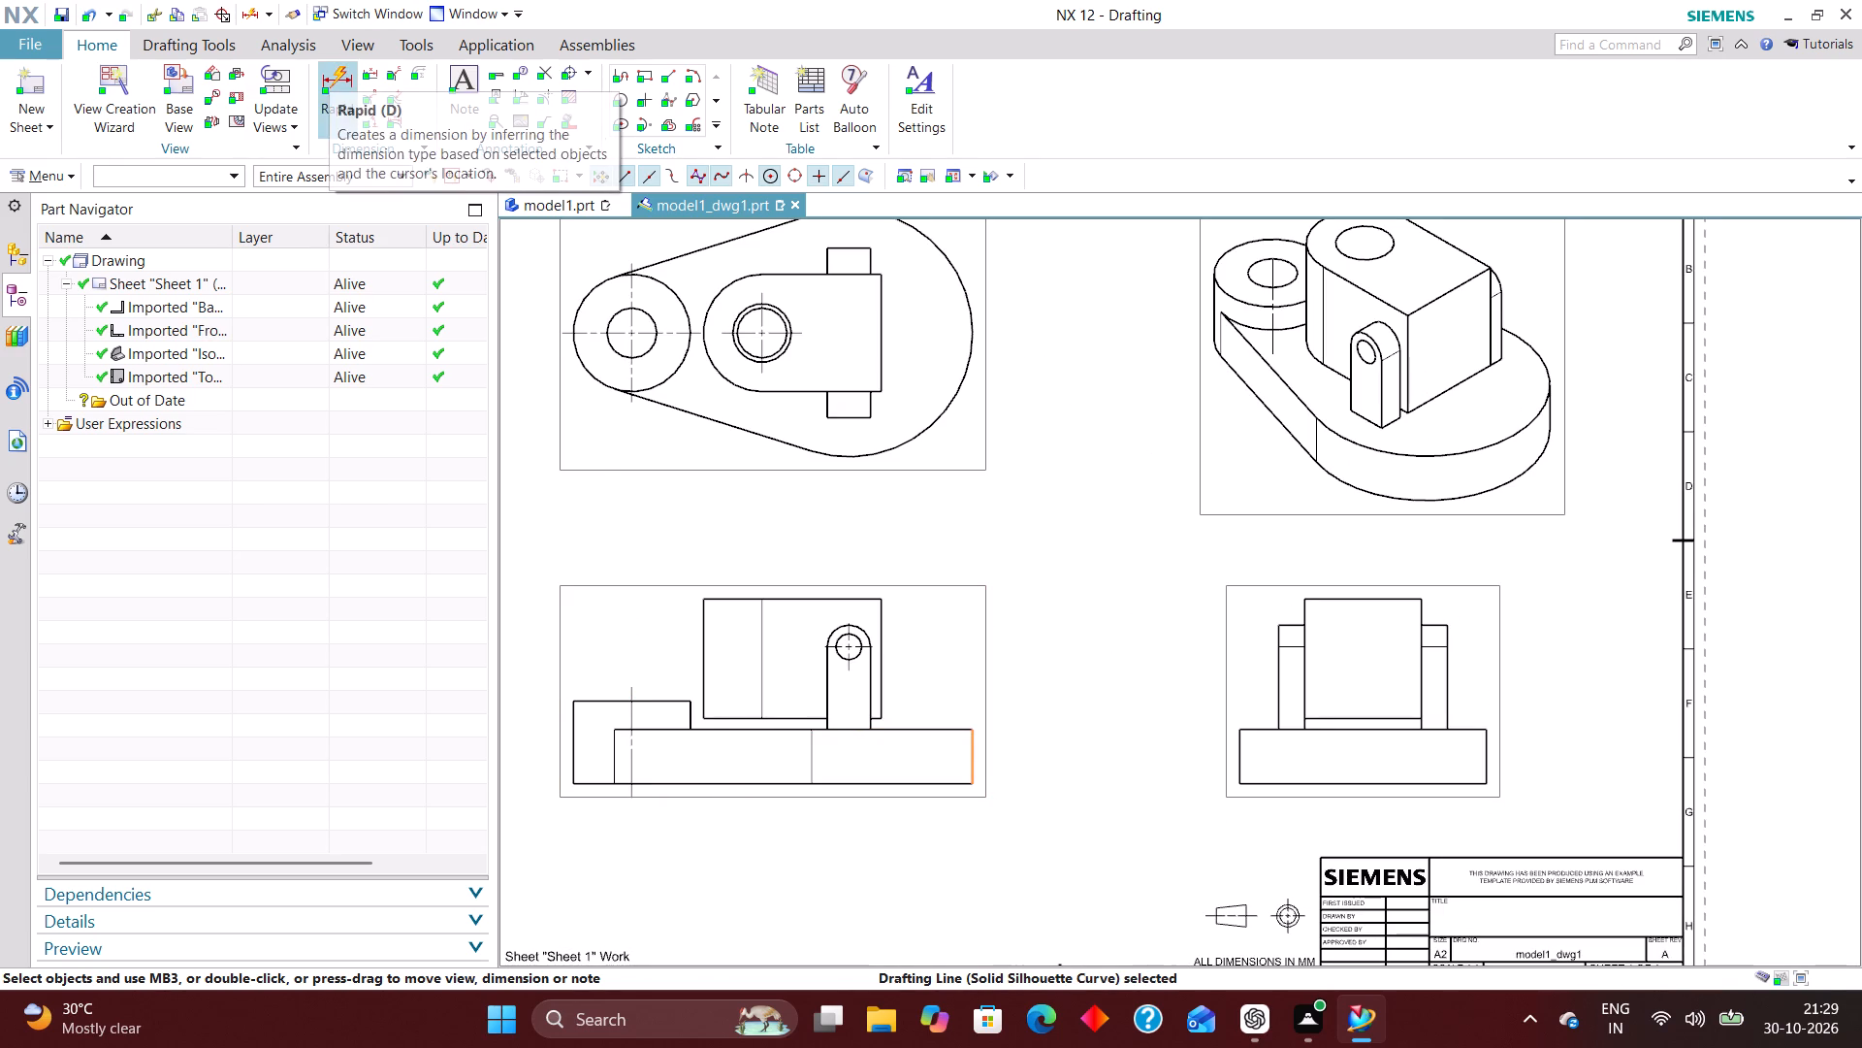
left_click(1054, 750)
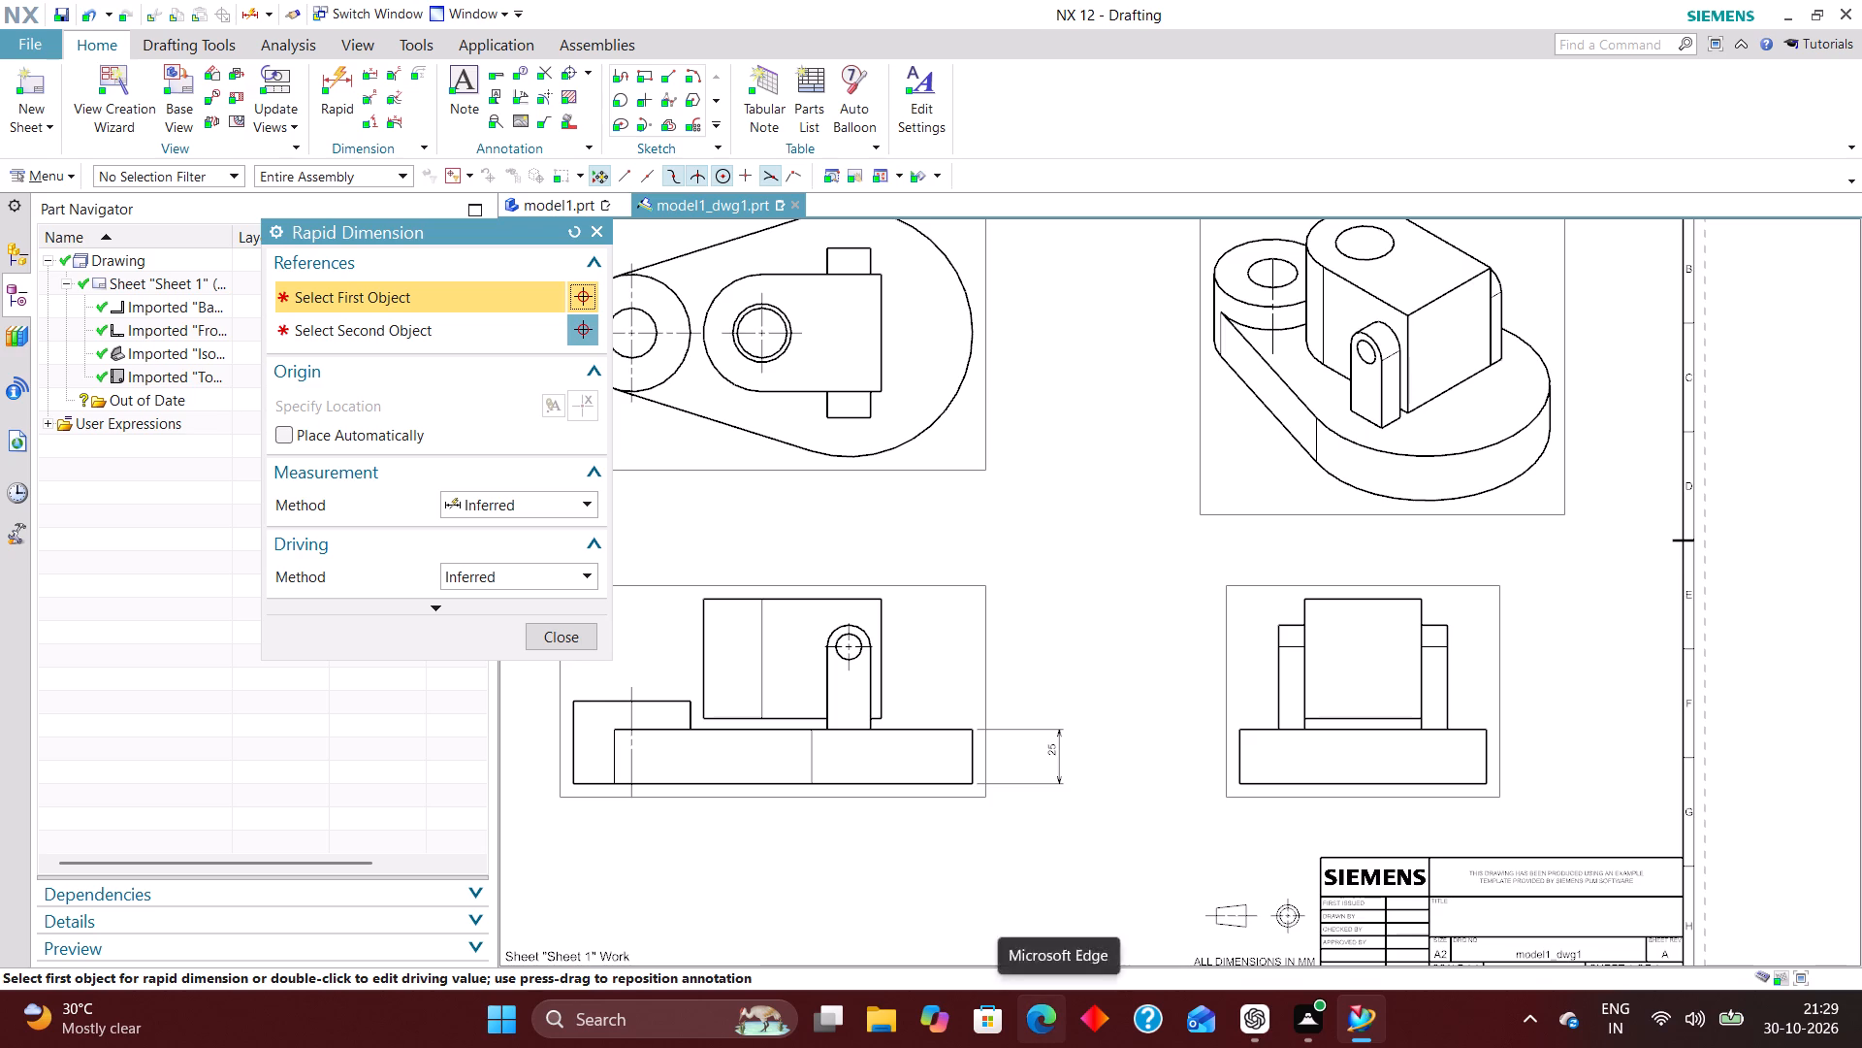
Dimension the vertical gap between the base plate's top face and the block's underside in the front view.
scroll(884, 752, "up", 7)
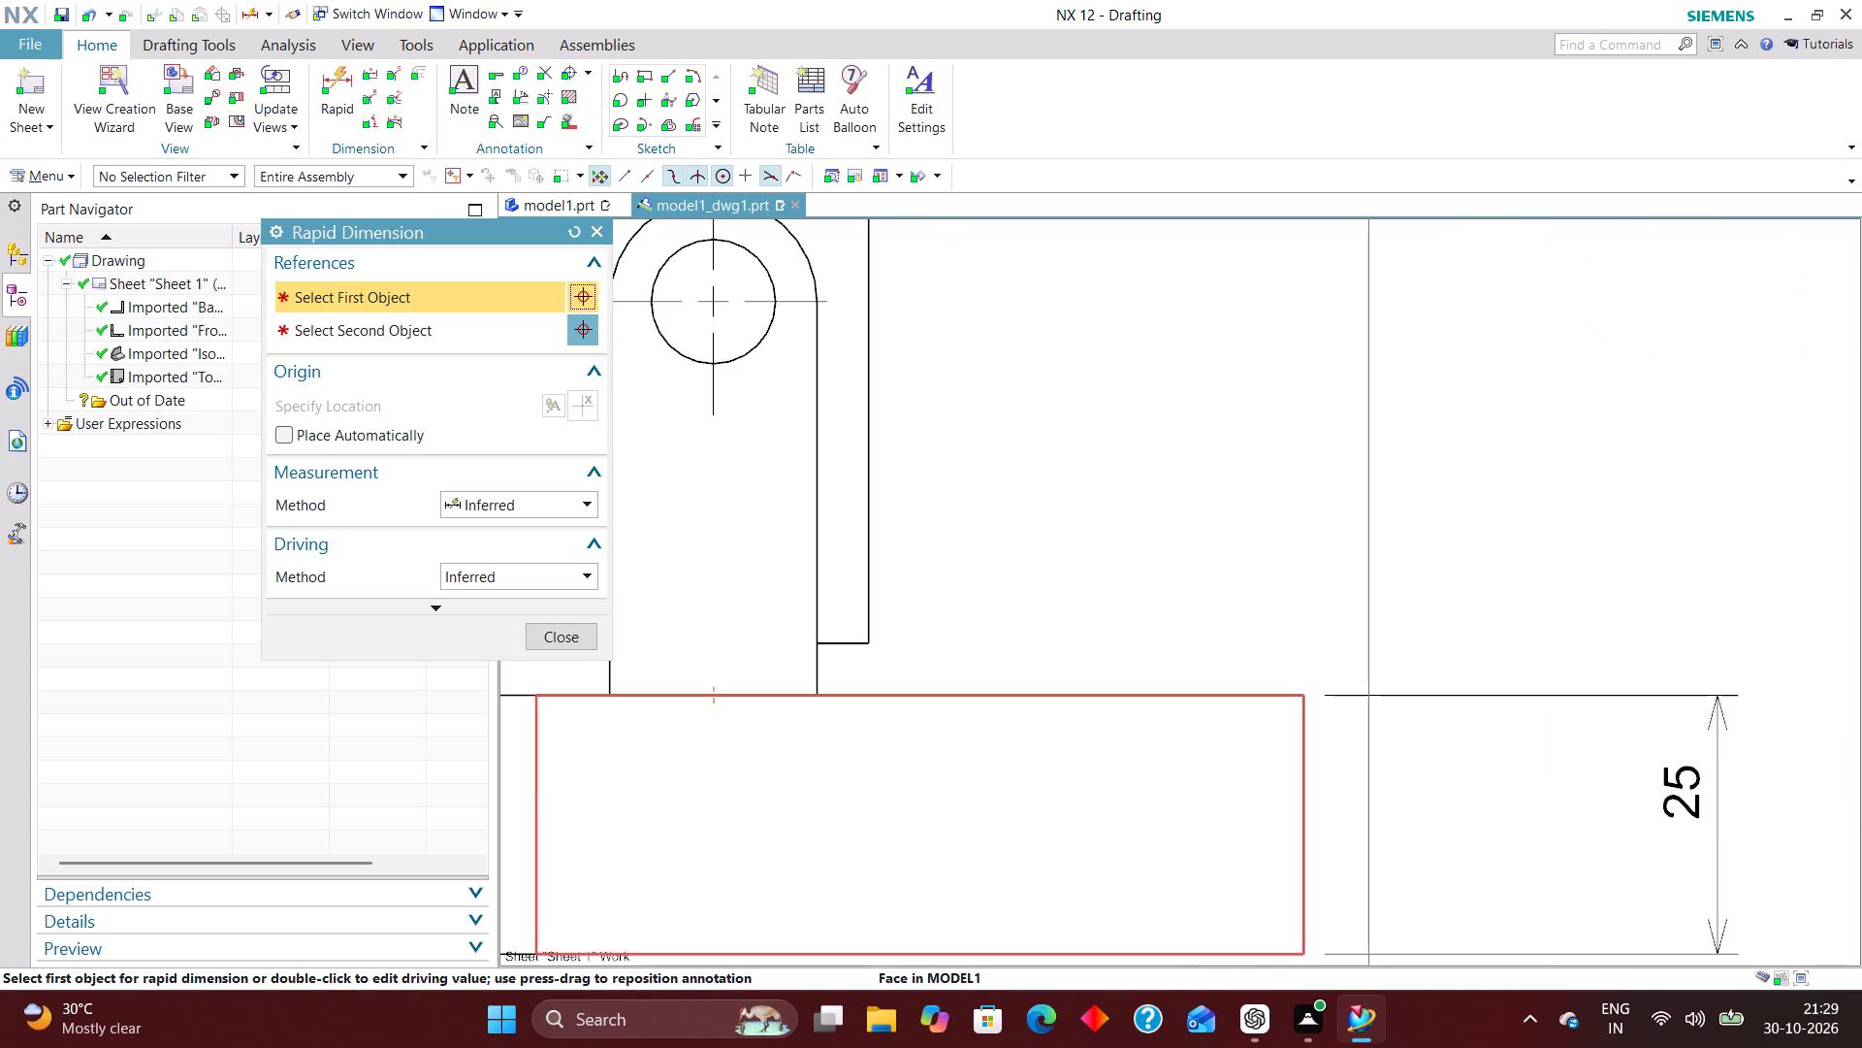
left_click(820, 697)
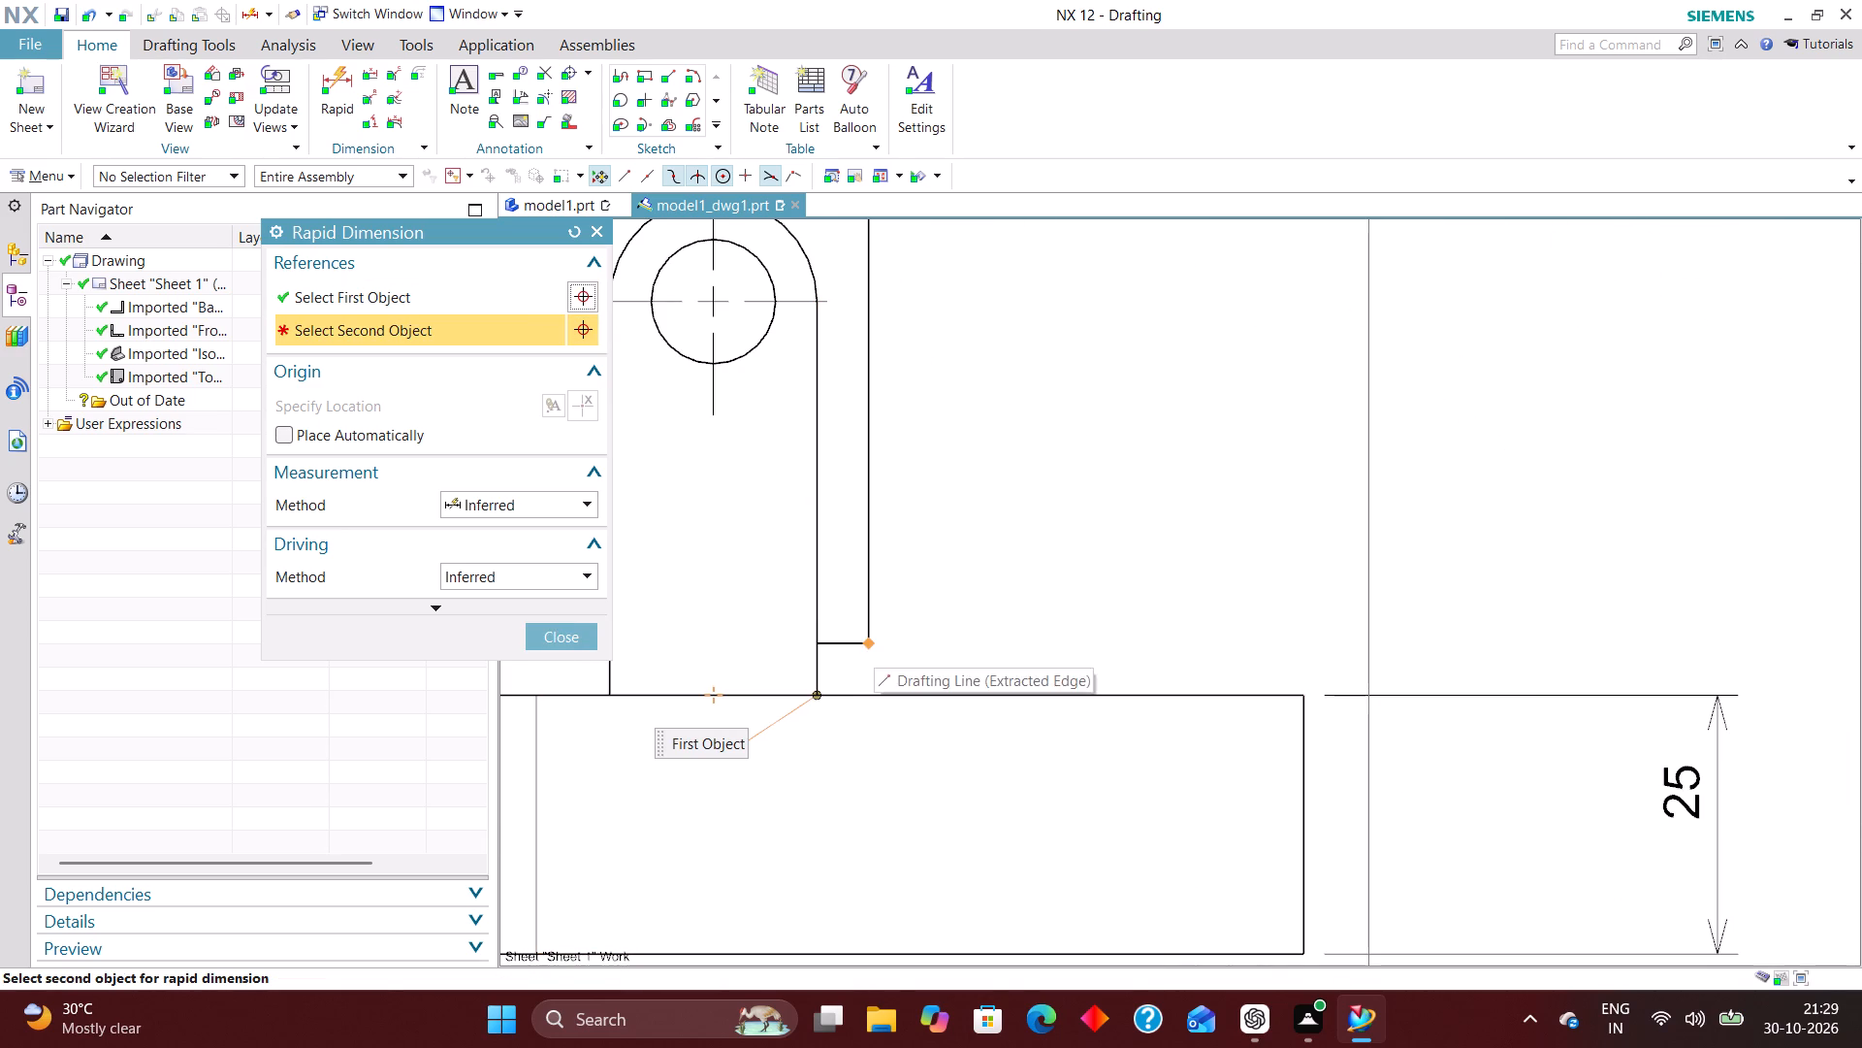
left_click(873, 643)
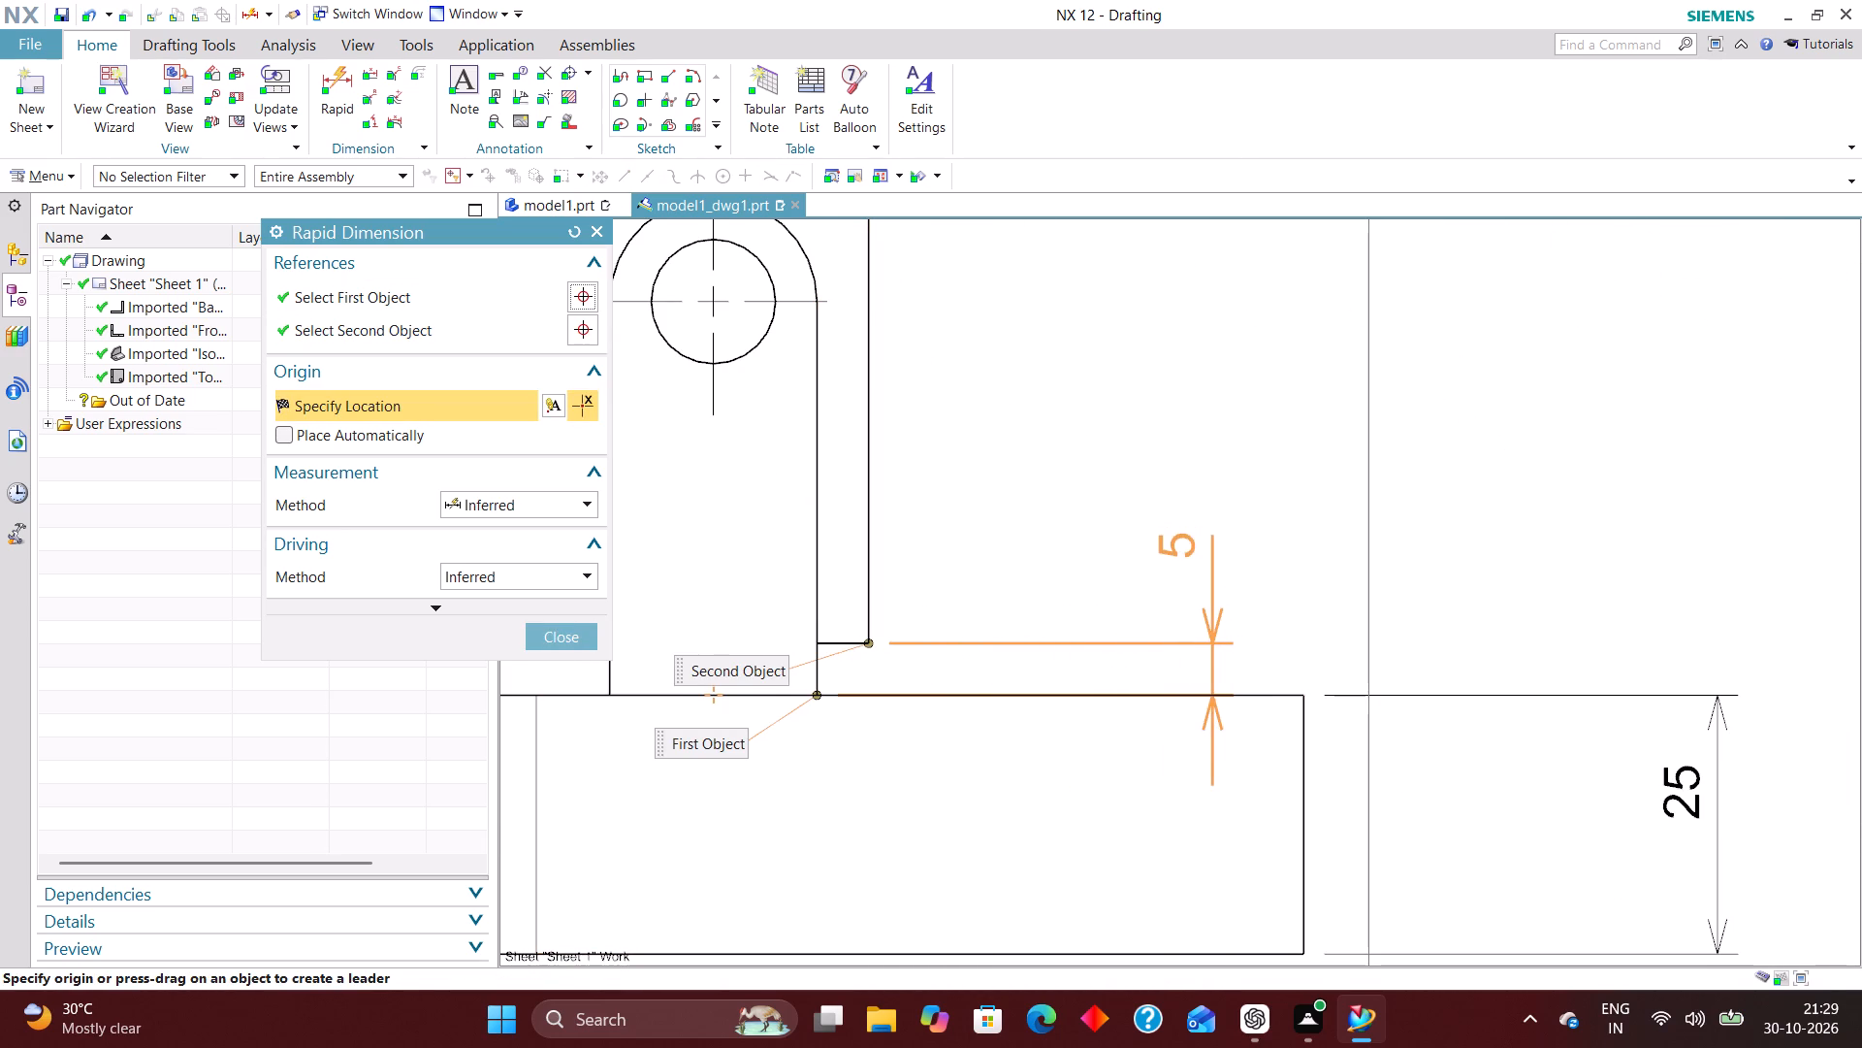
left_click(1174, 550)
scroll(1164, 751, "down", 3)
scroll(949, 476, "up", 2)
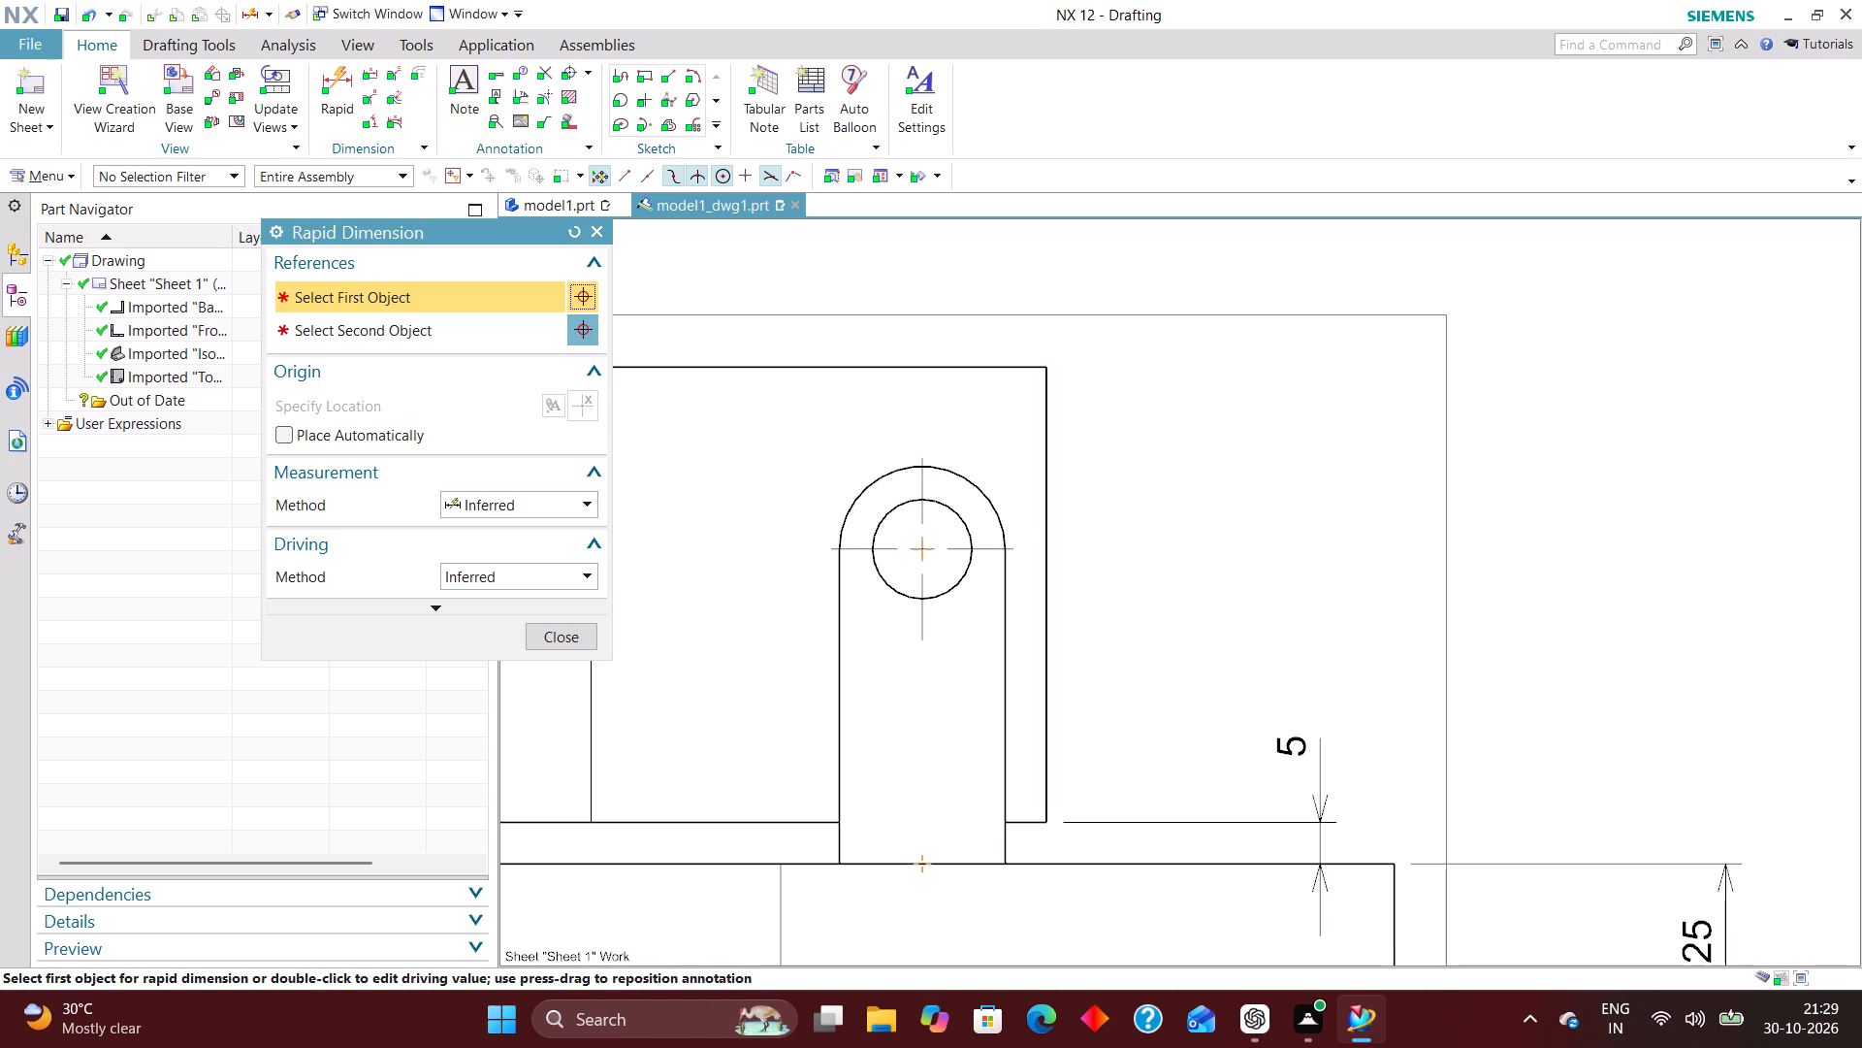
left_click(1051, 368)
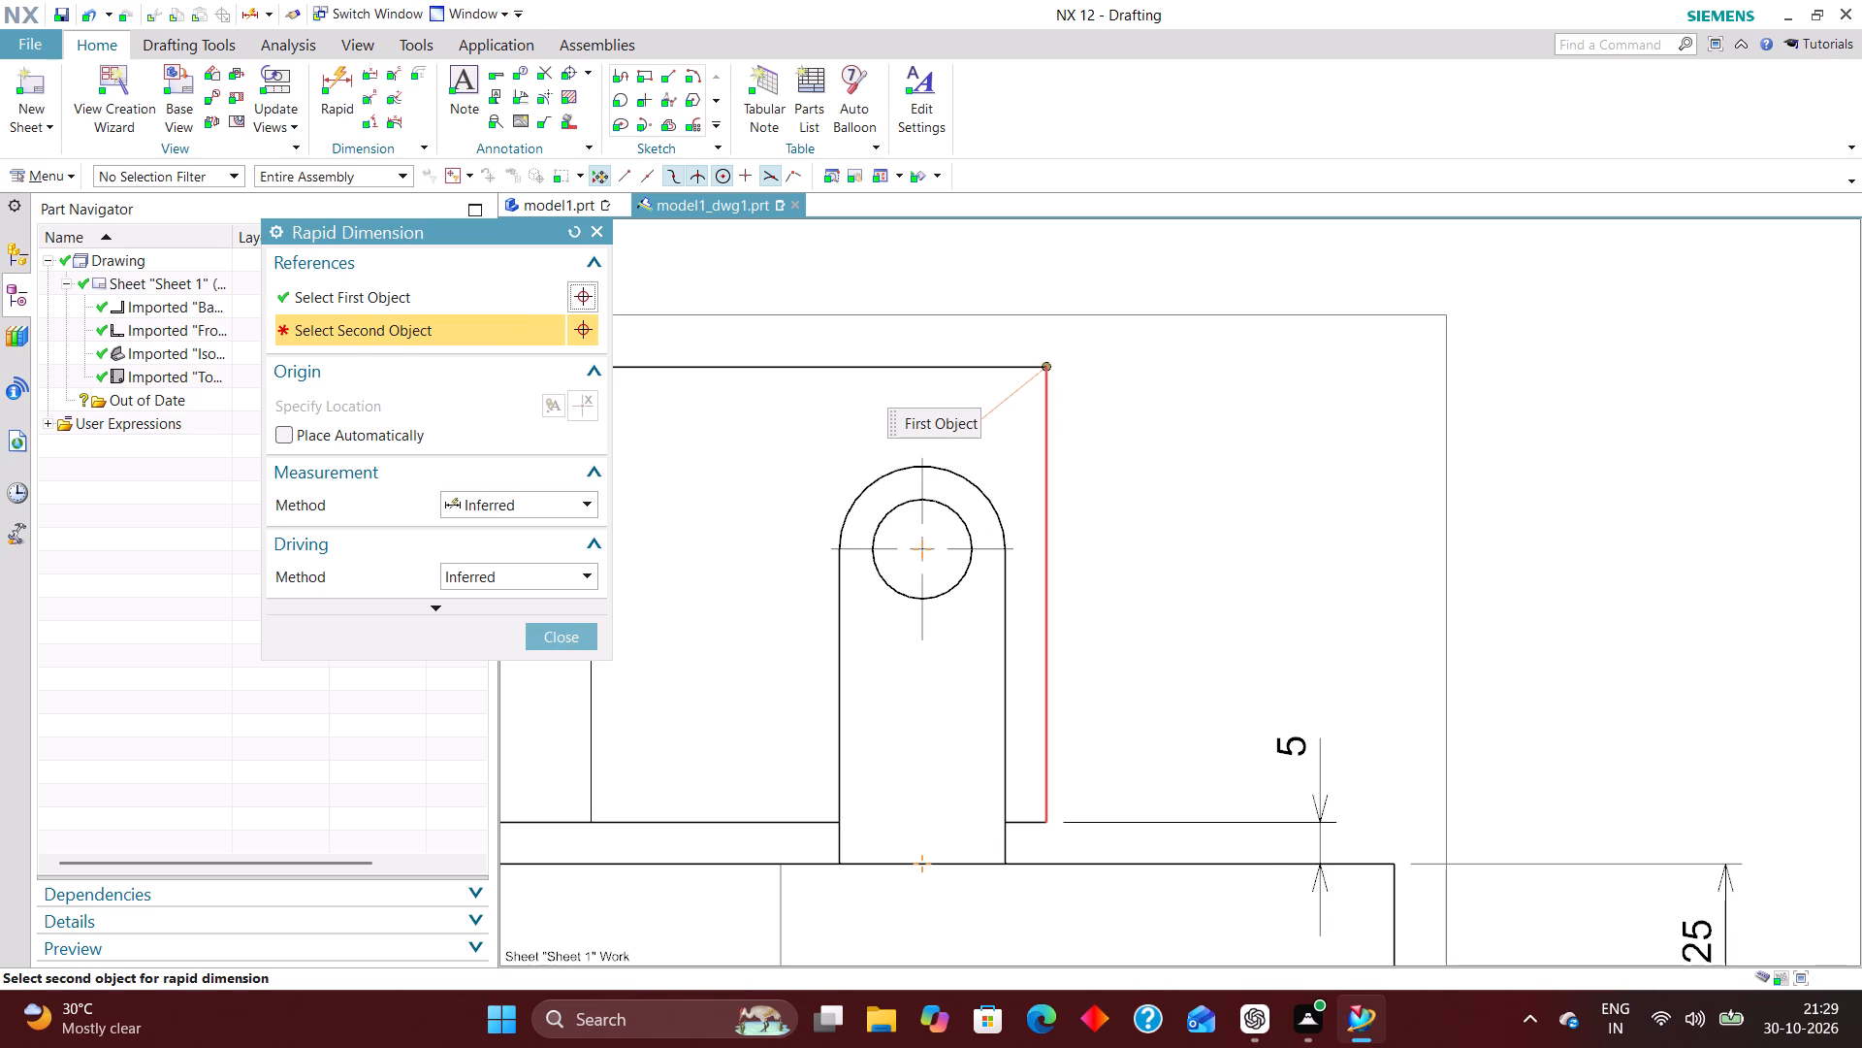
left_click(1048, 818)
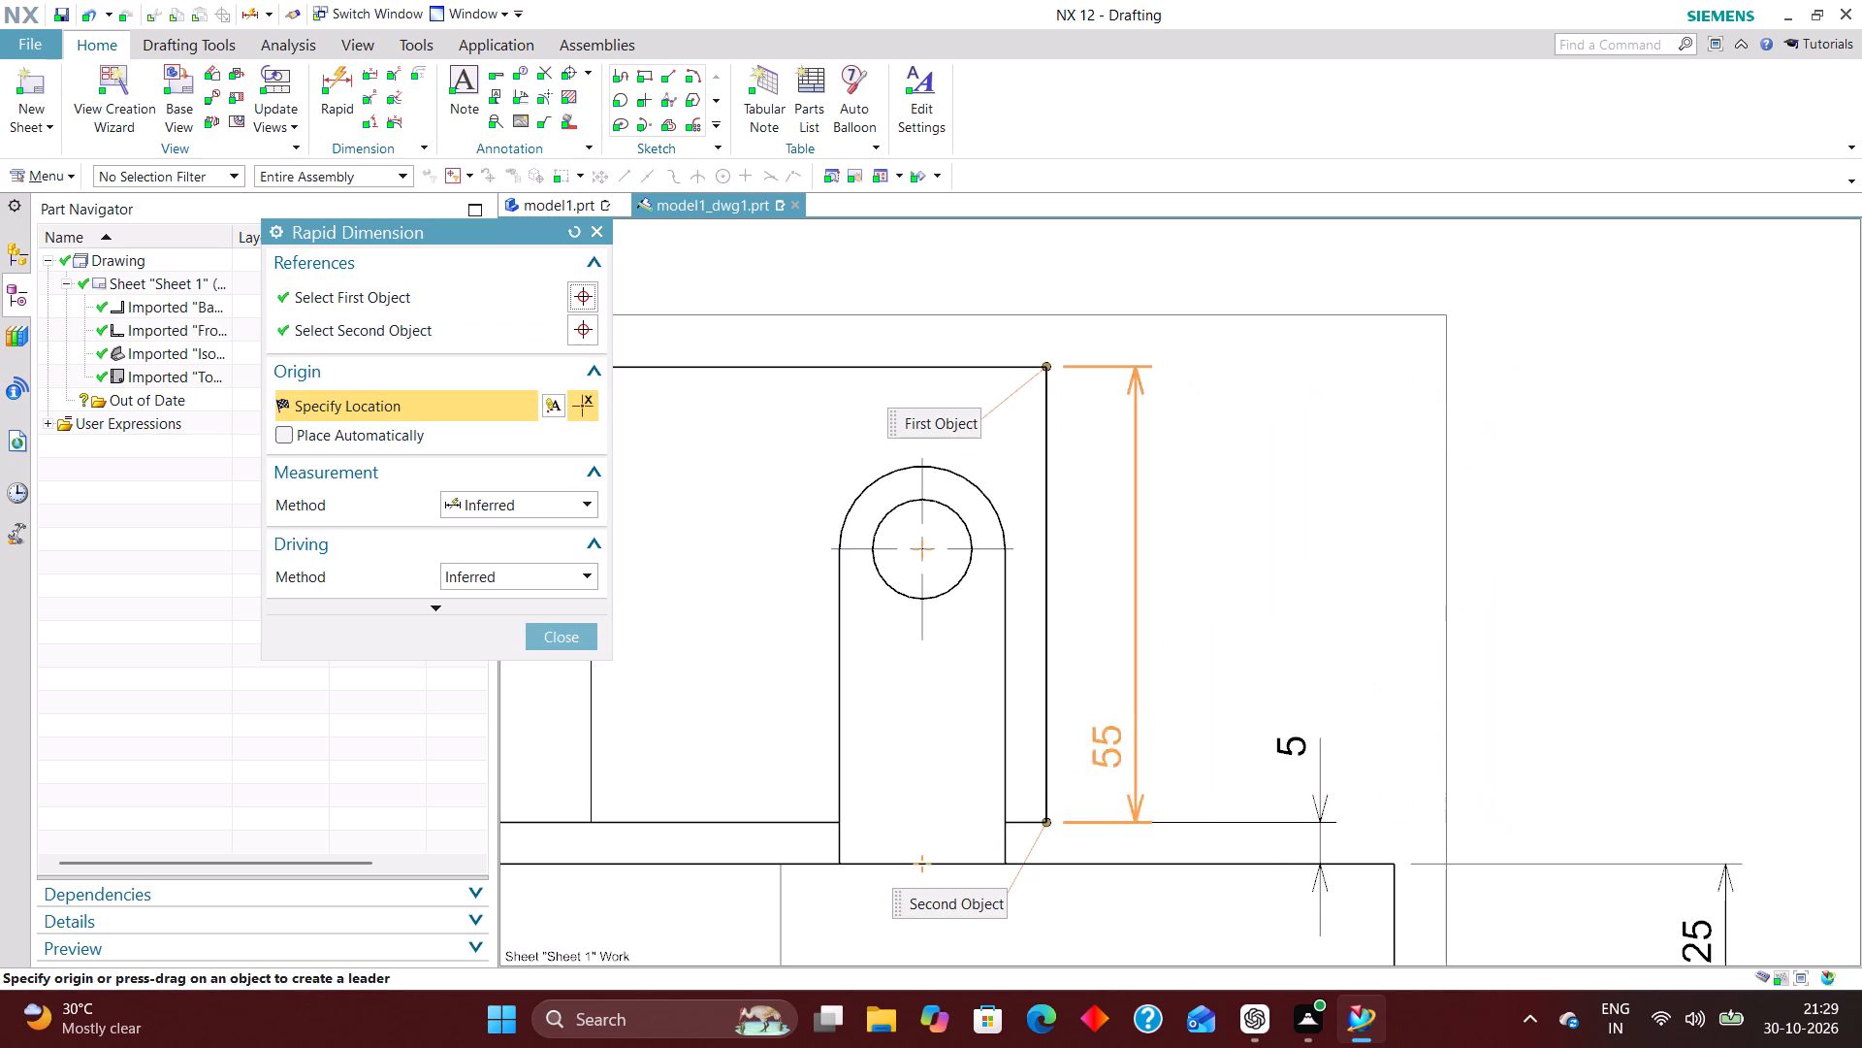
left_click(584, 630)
Dimension the lug hole centre's height above the base plate's top face, placed beside the front view.
scroll(1099, 686, "down", 8)
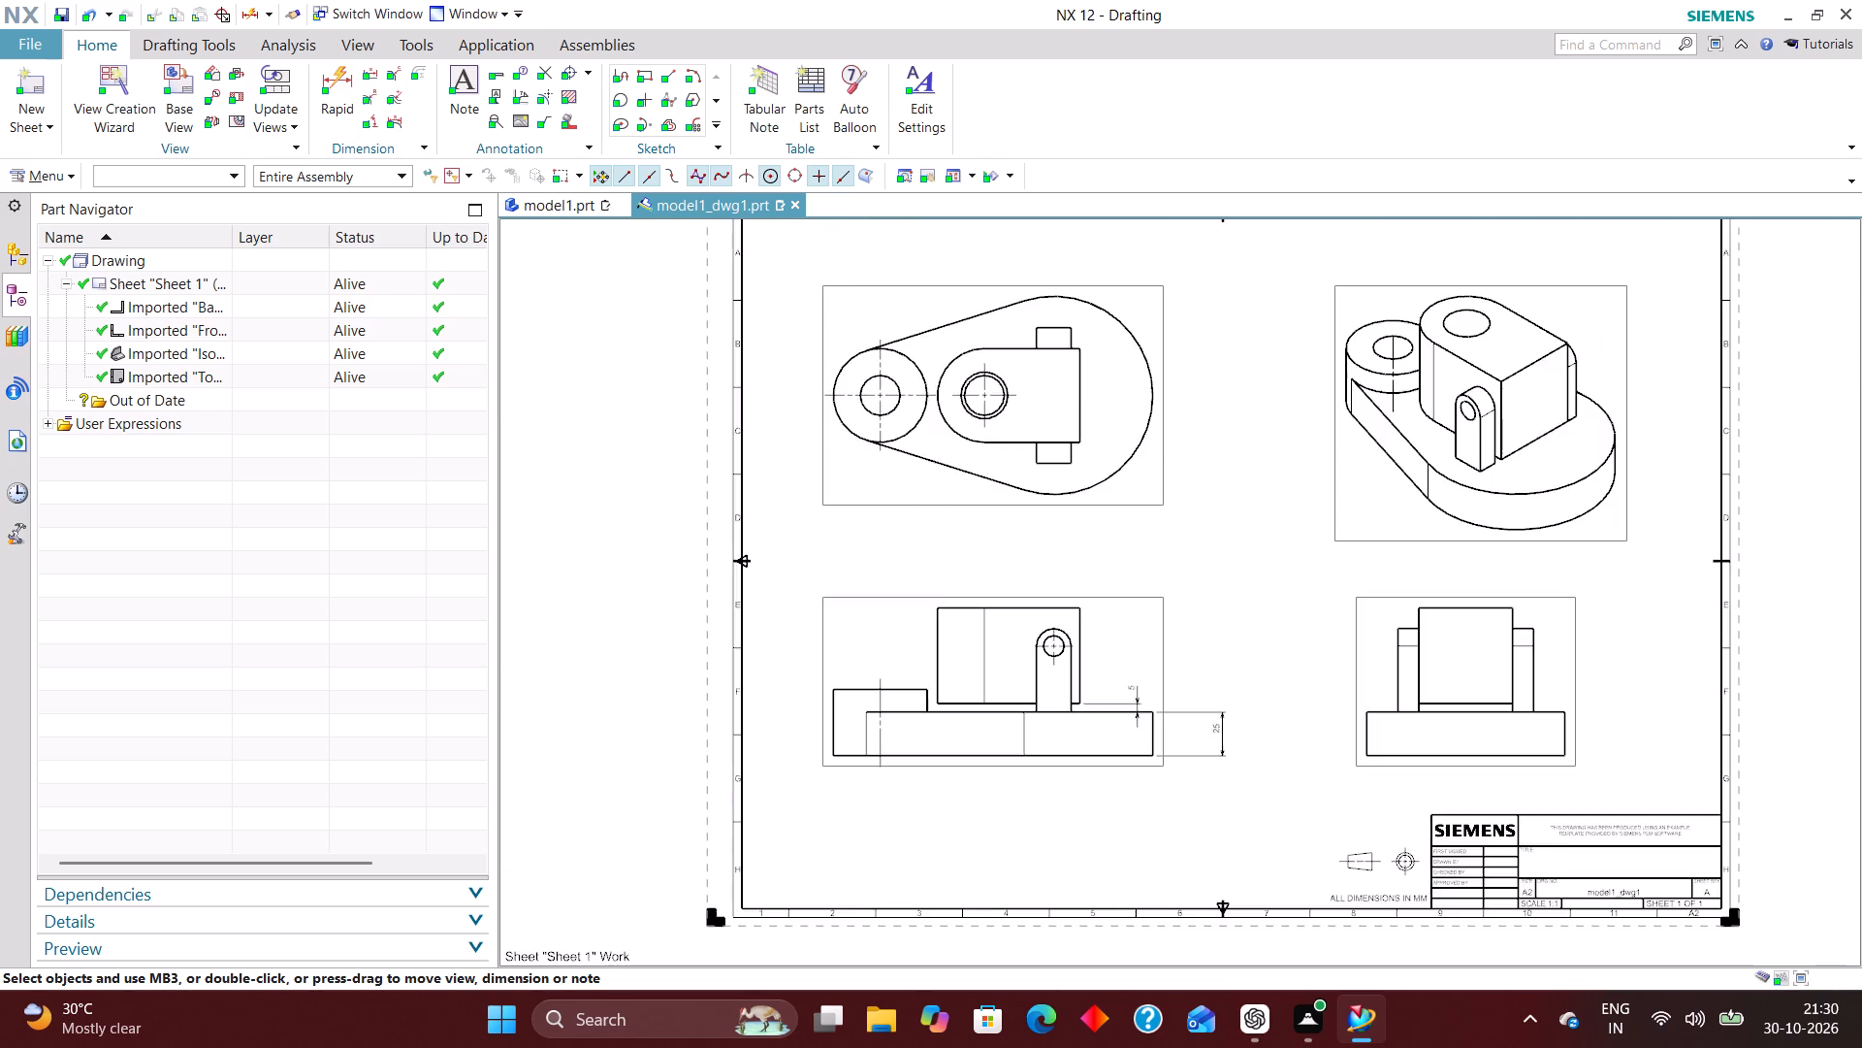
scroll(883, 653, "up", 4)
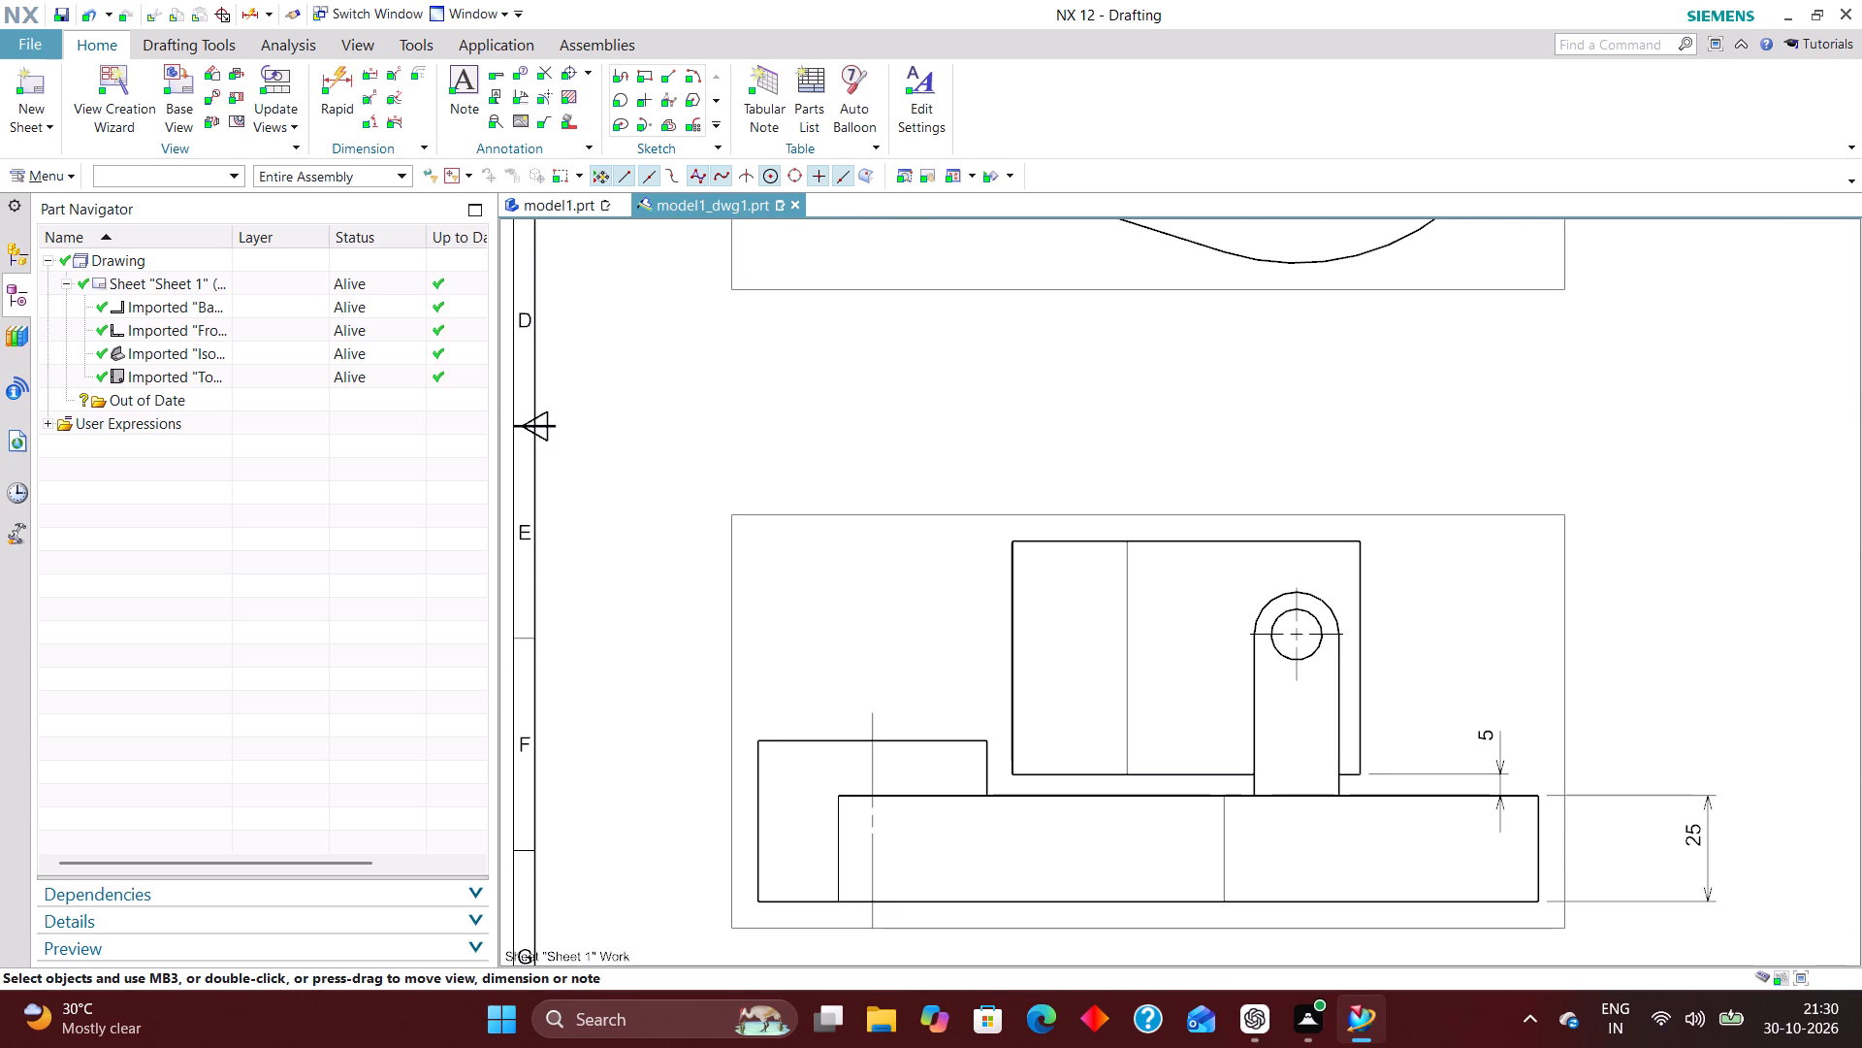
scroll(977, 627, "down", 2)
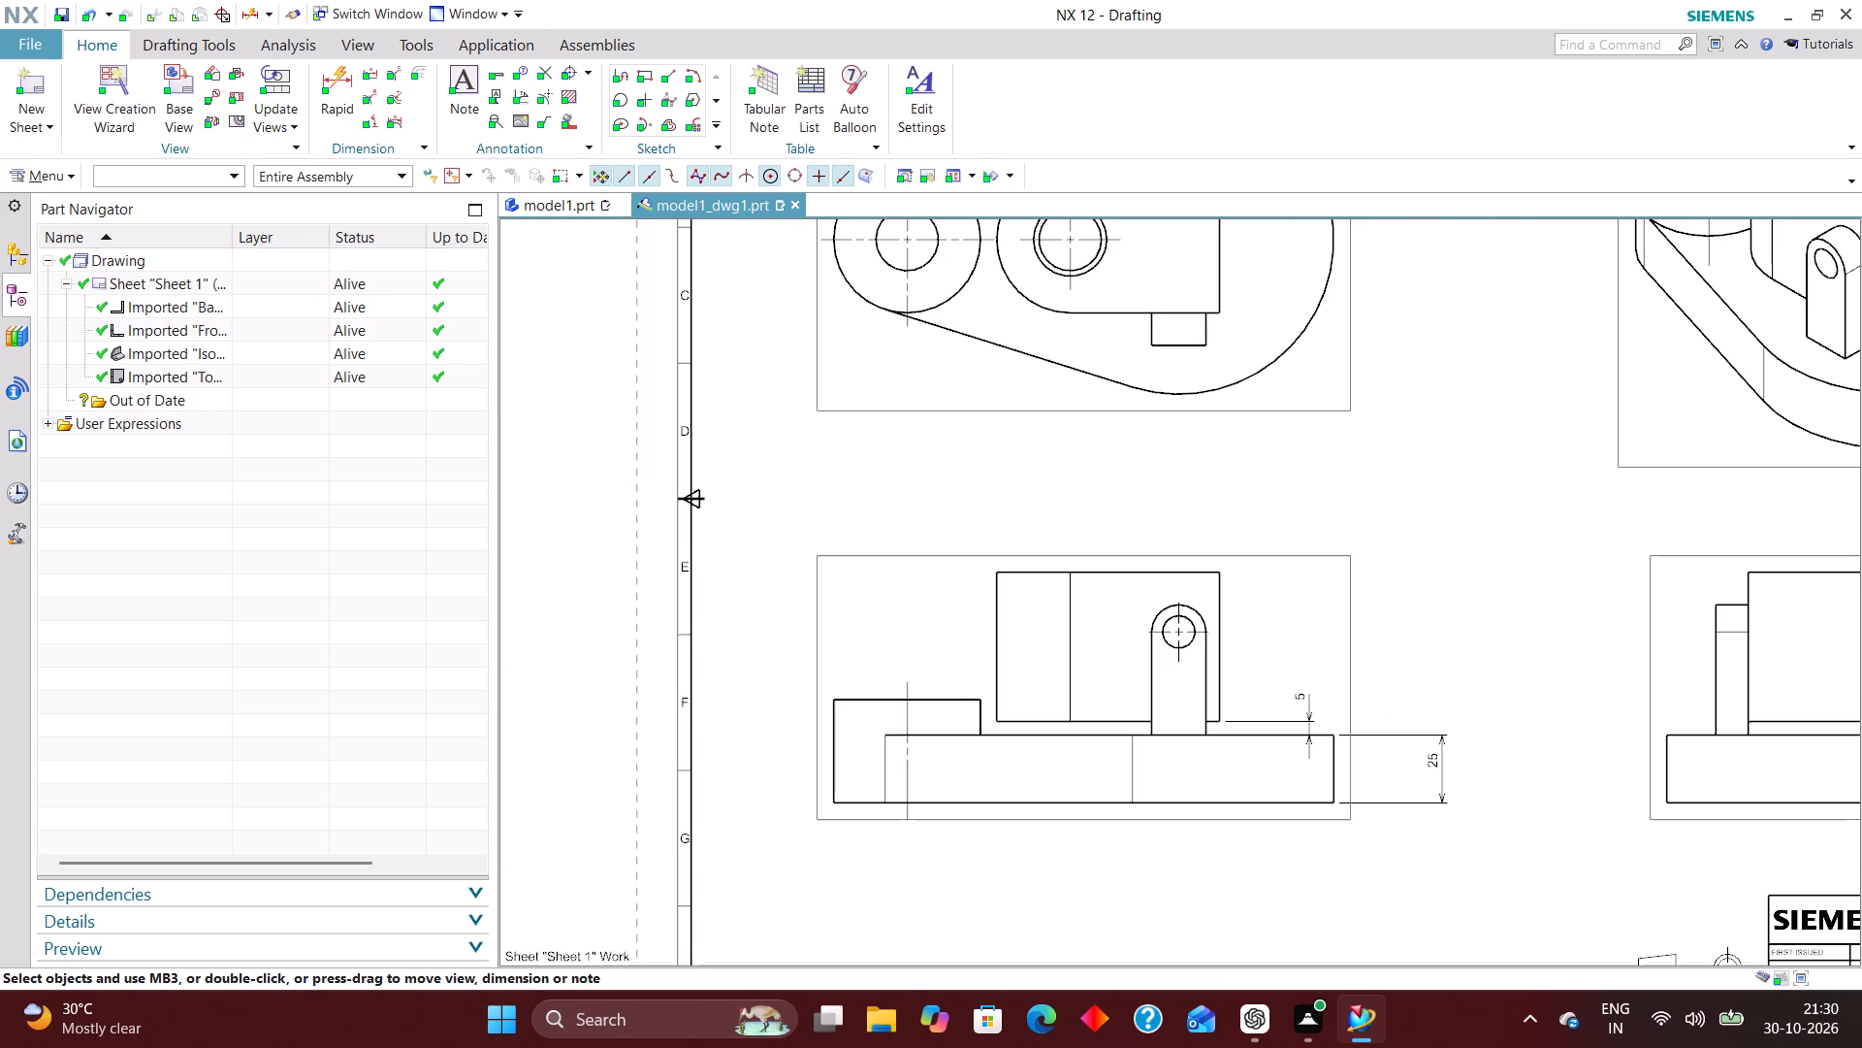
left_click(322, 79)
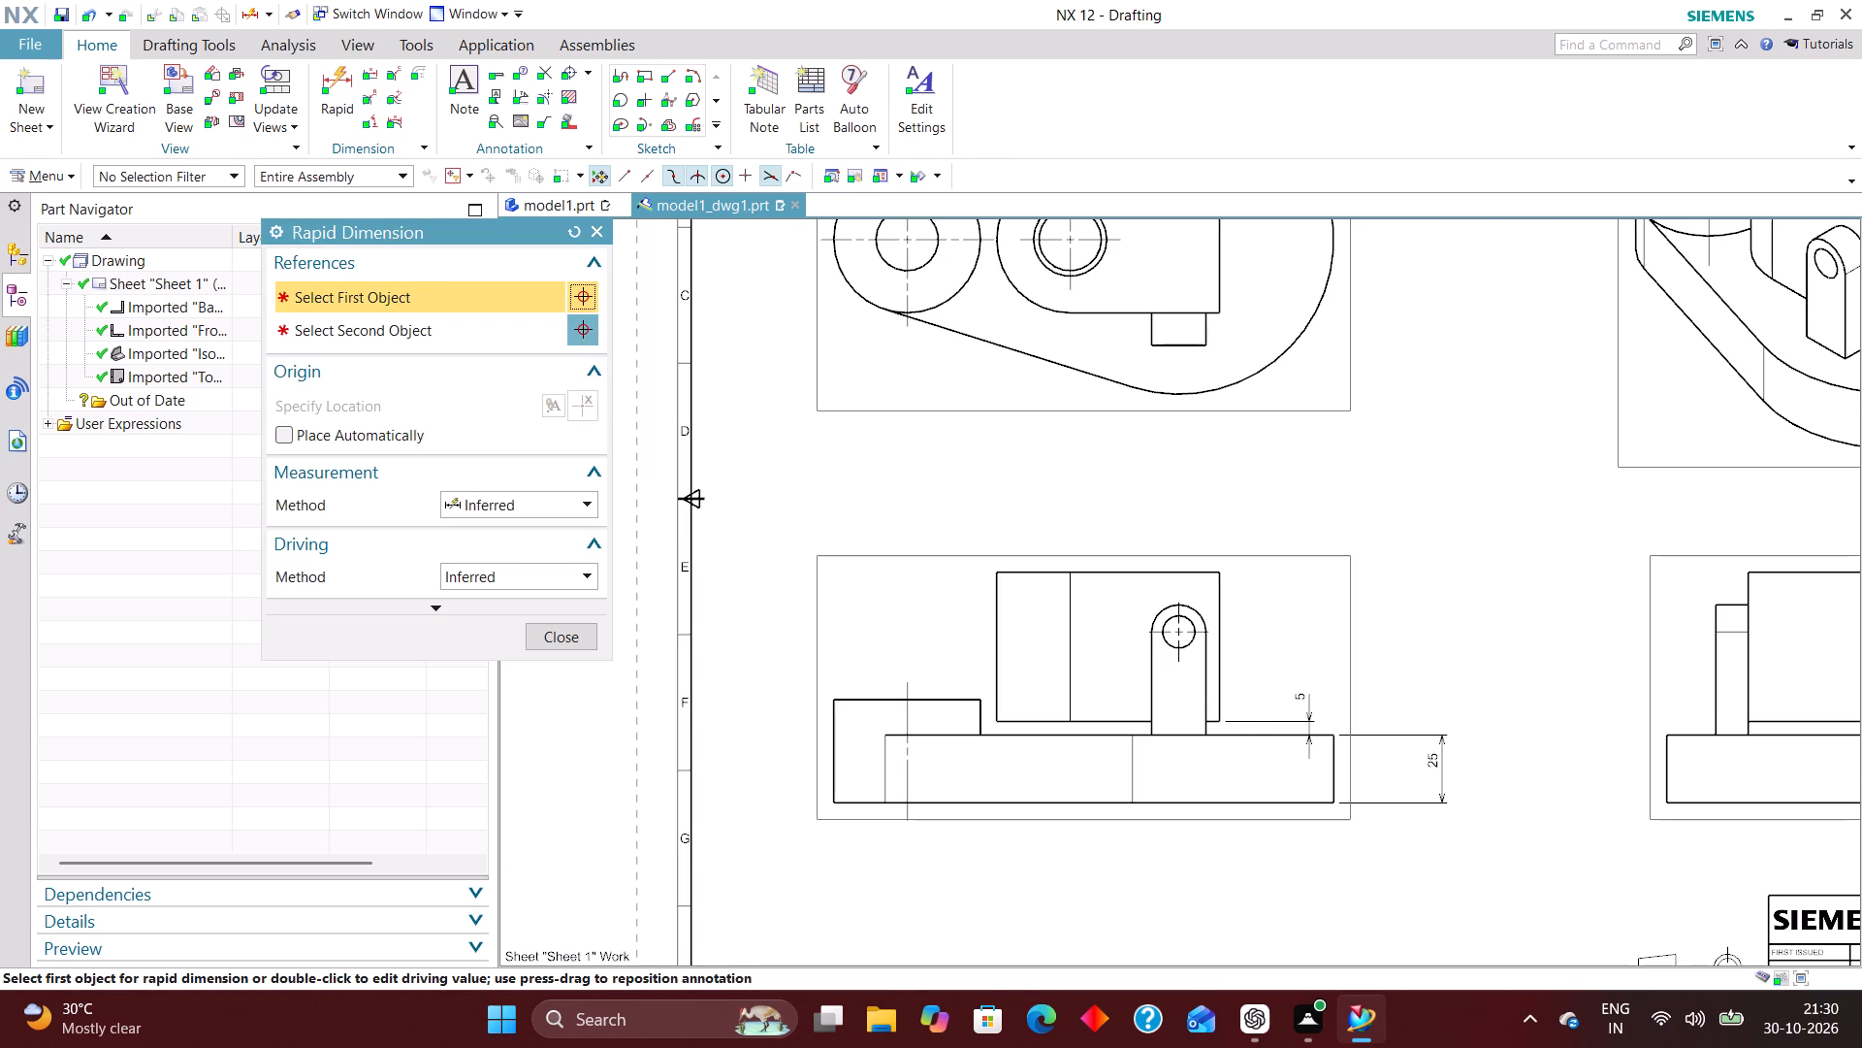
scroll(990, 707, "down", 1)
scroll(1231, 733, "up", 5)
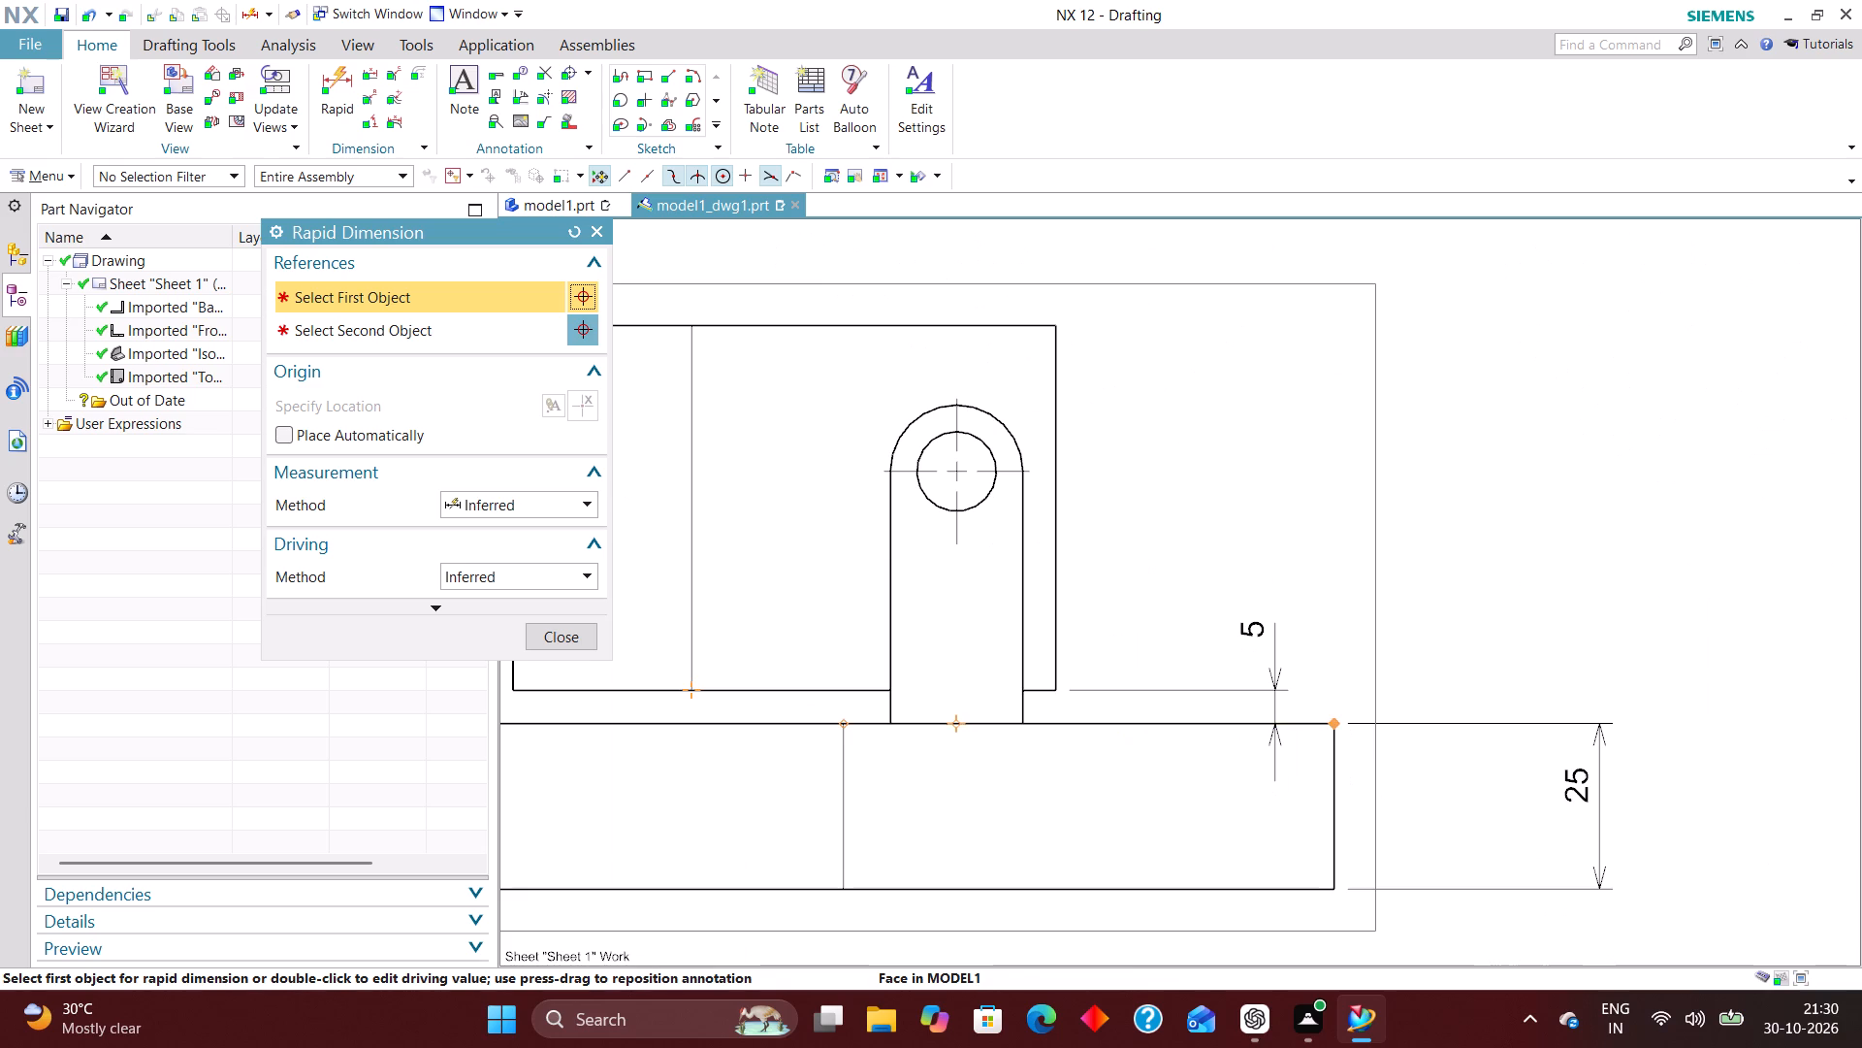
left_click(1332, 722)
left_click(1059, 326)
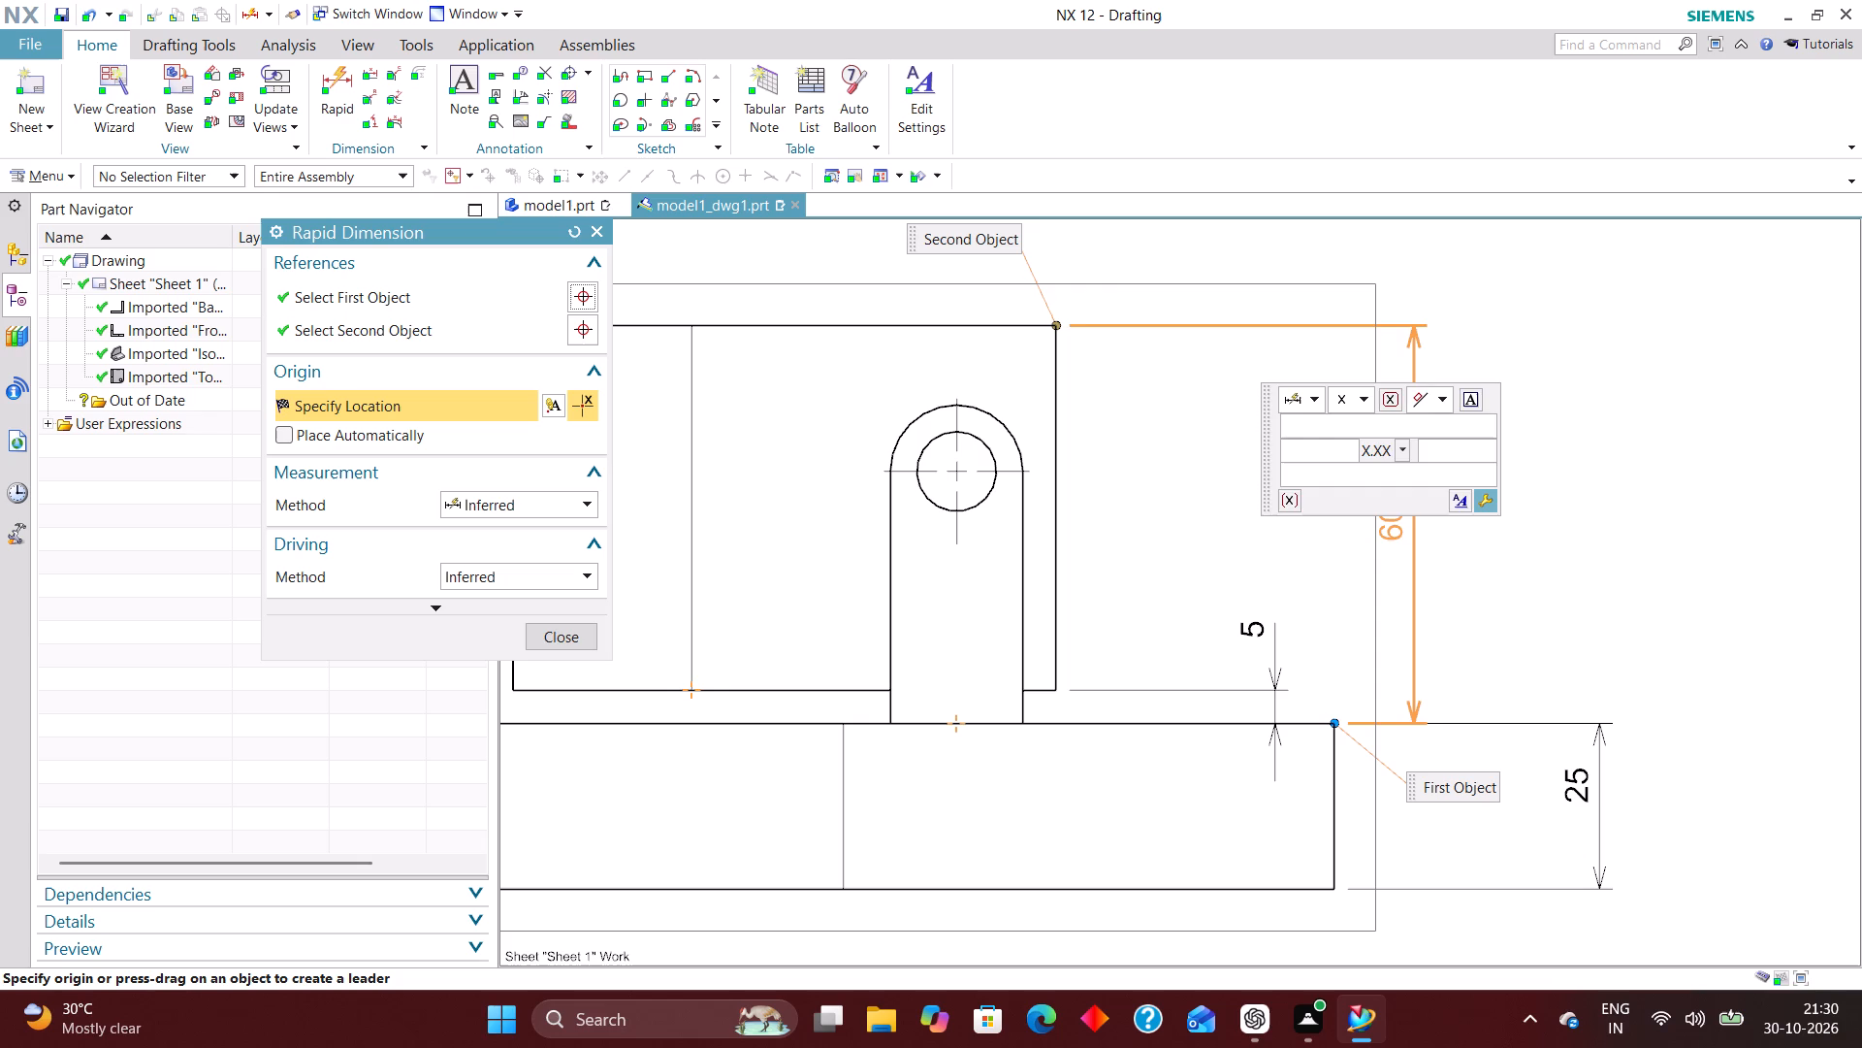
left_click(438, 325)
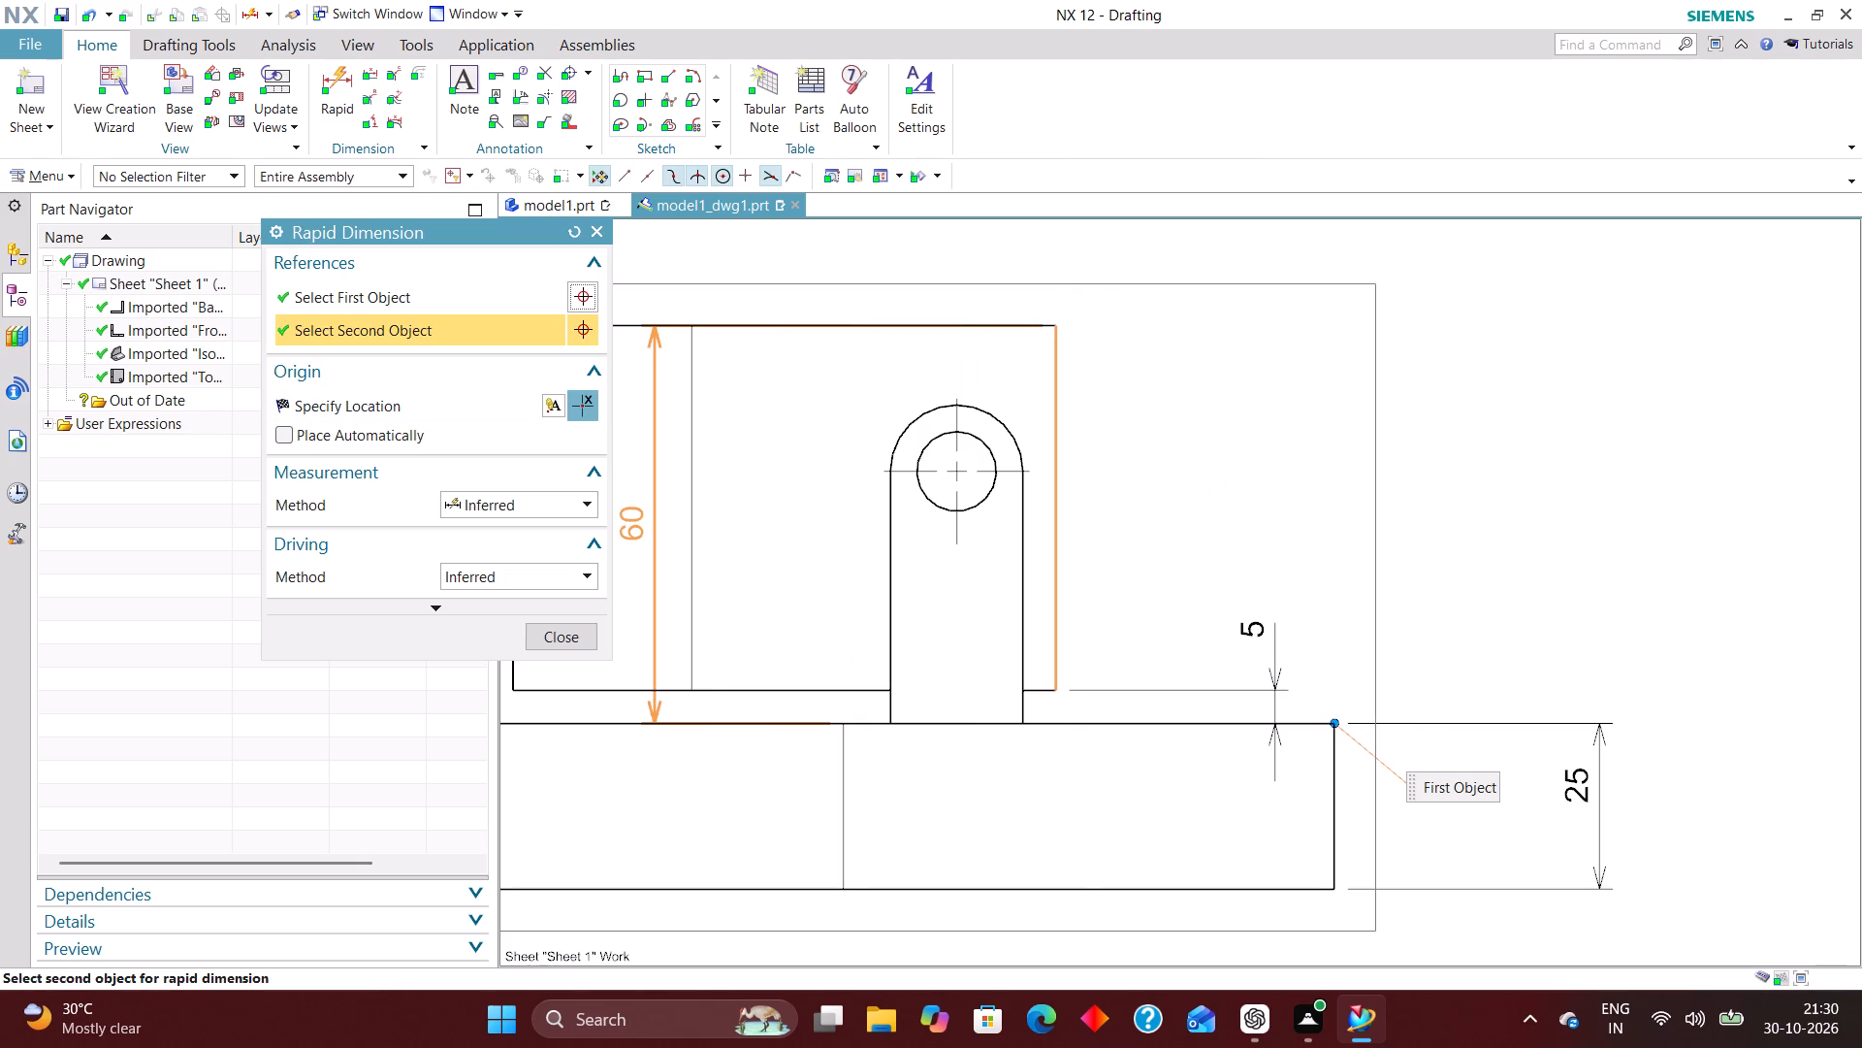
left_click(983, 472)
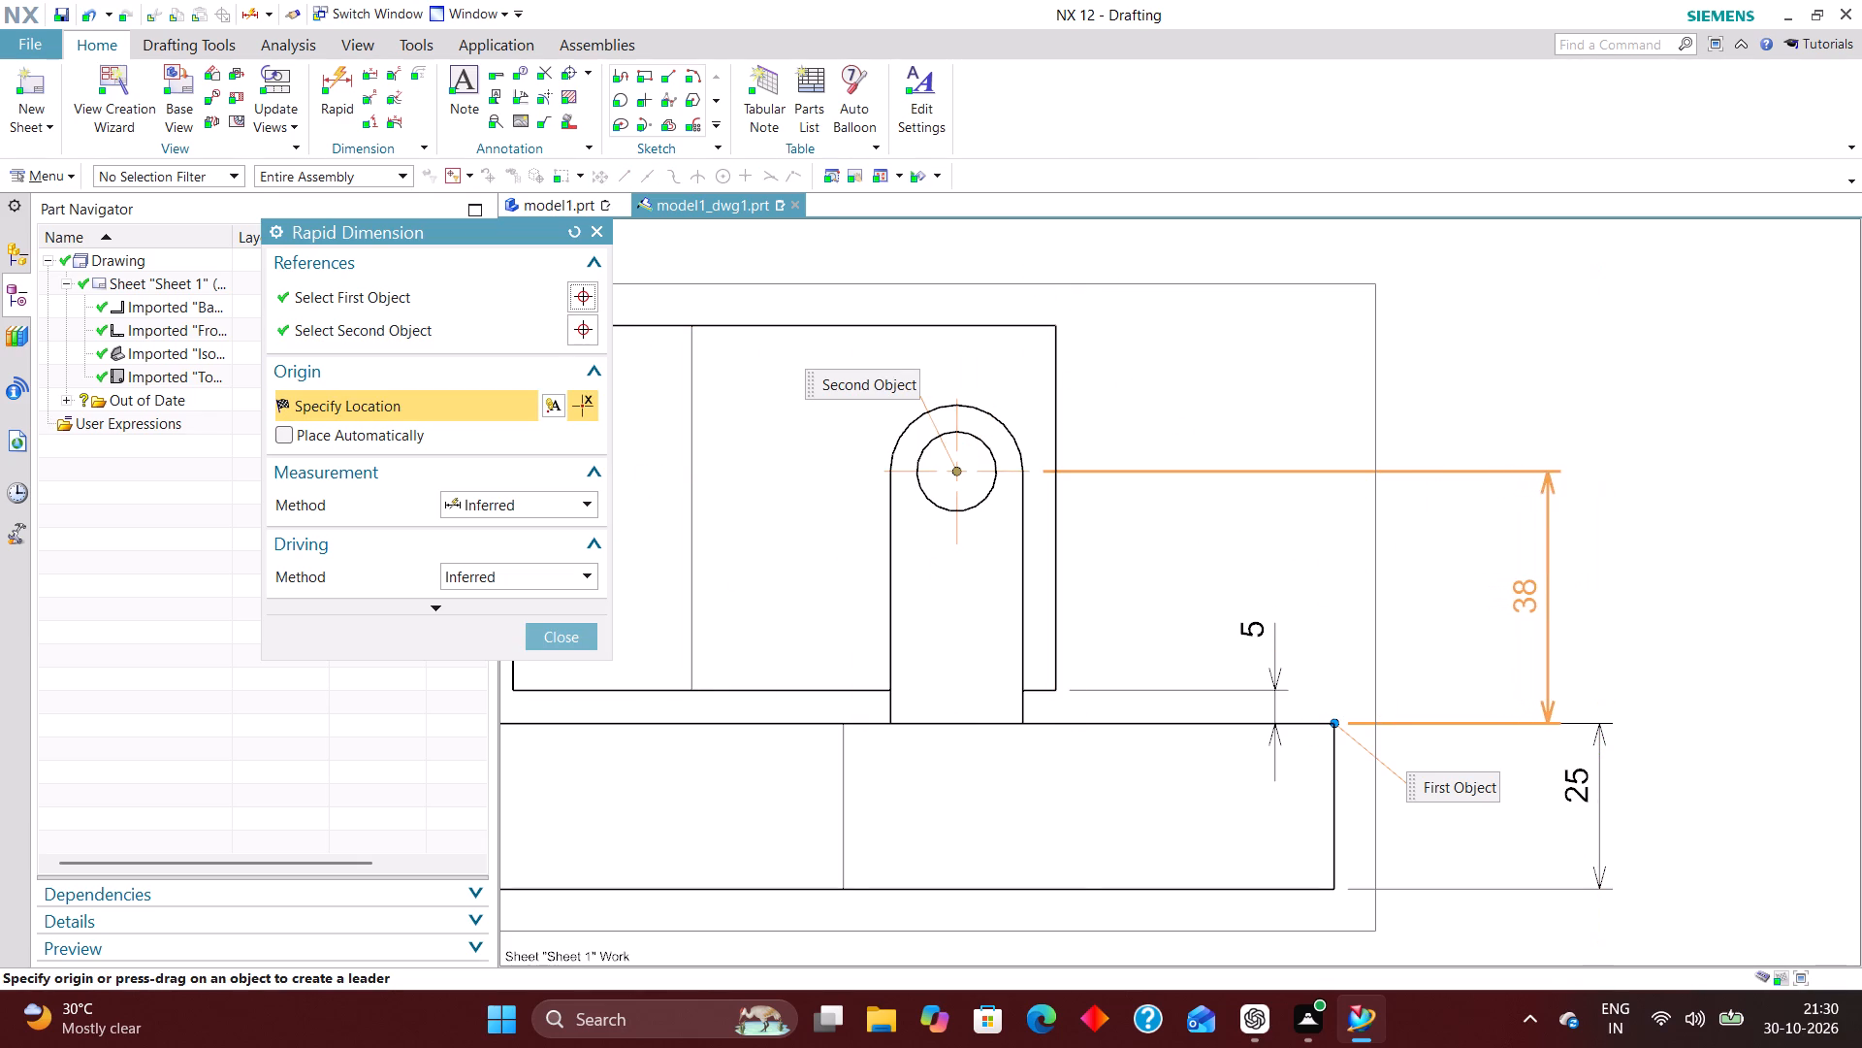
left_click(1517, 580)
Dimension the horizontal distance from the lug hole's centre to the block's flat end, placed above the front view.
scroll(1354, 765, "down", 3)
scroll(1180, 662, "up", 2)
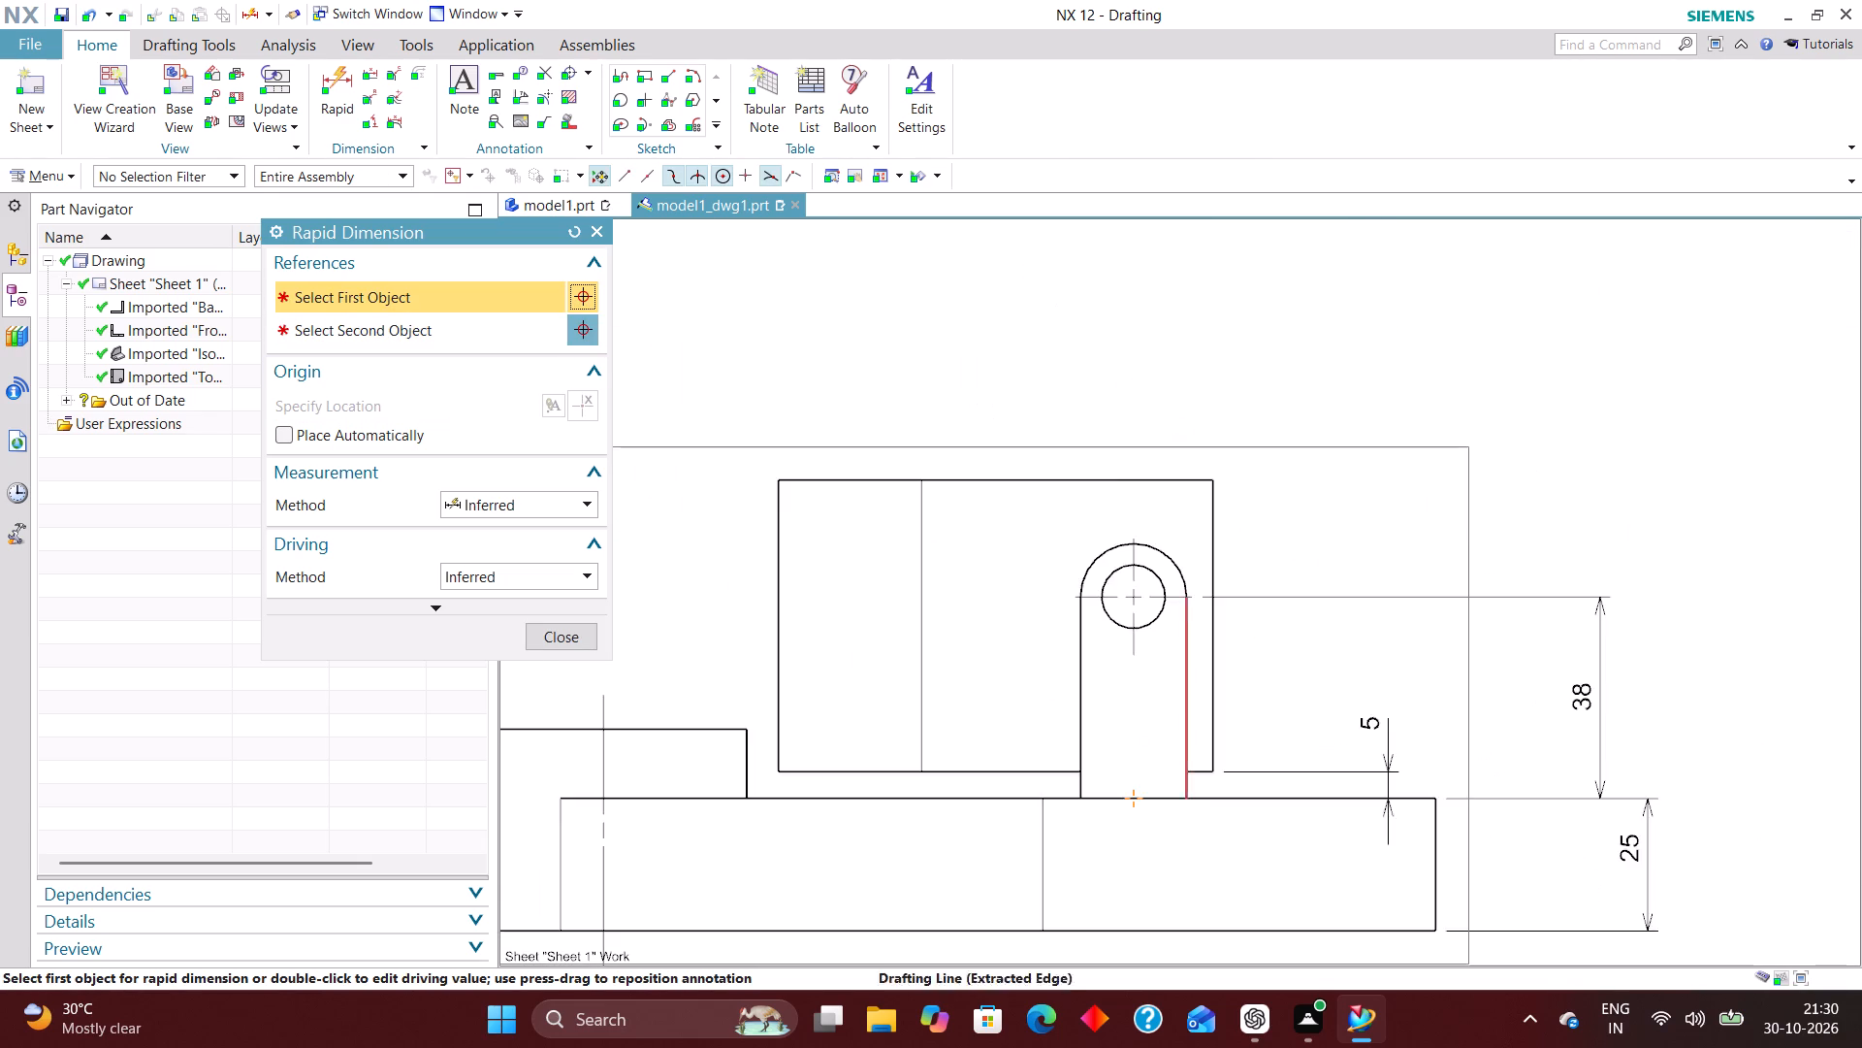
scroll(1183, 662, "up", 1)
scroll(1217, 725, "down", 1)
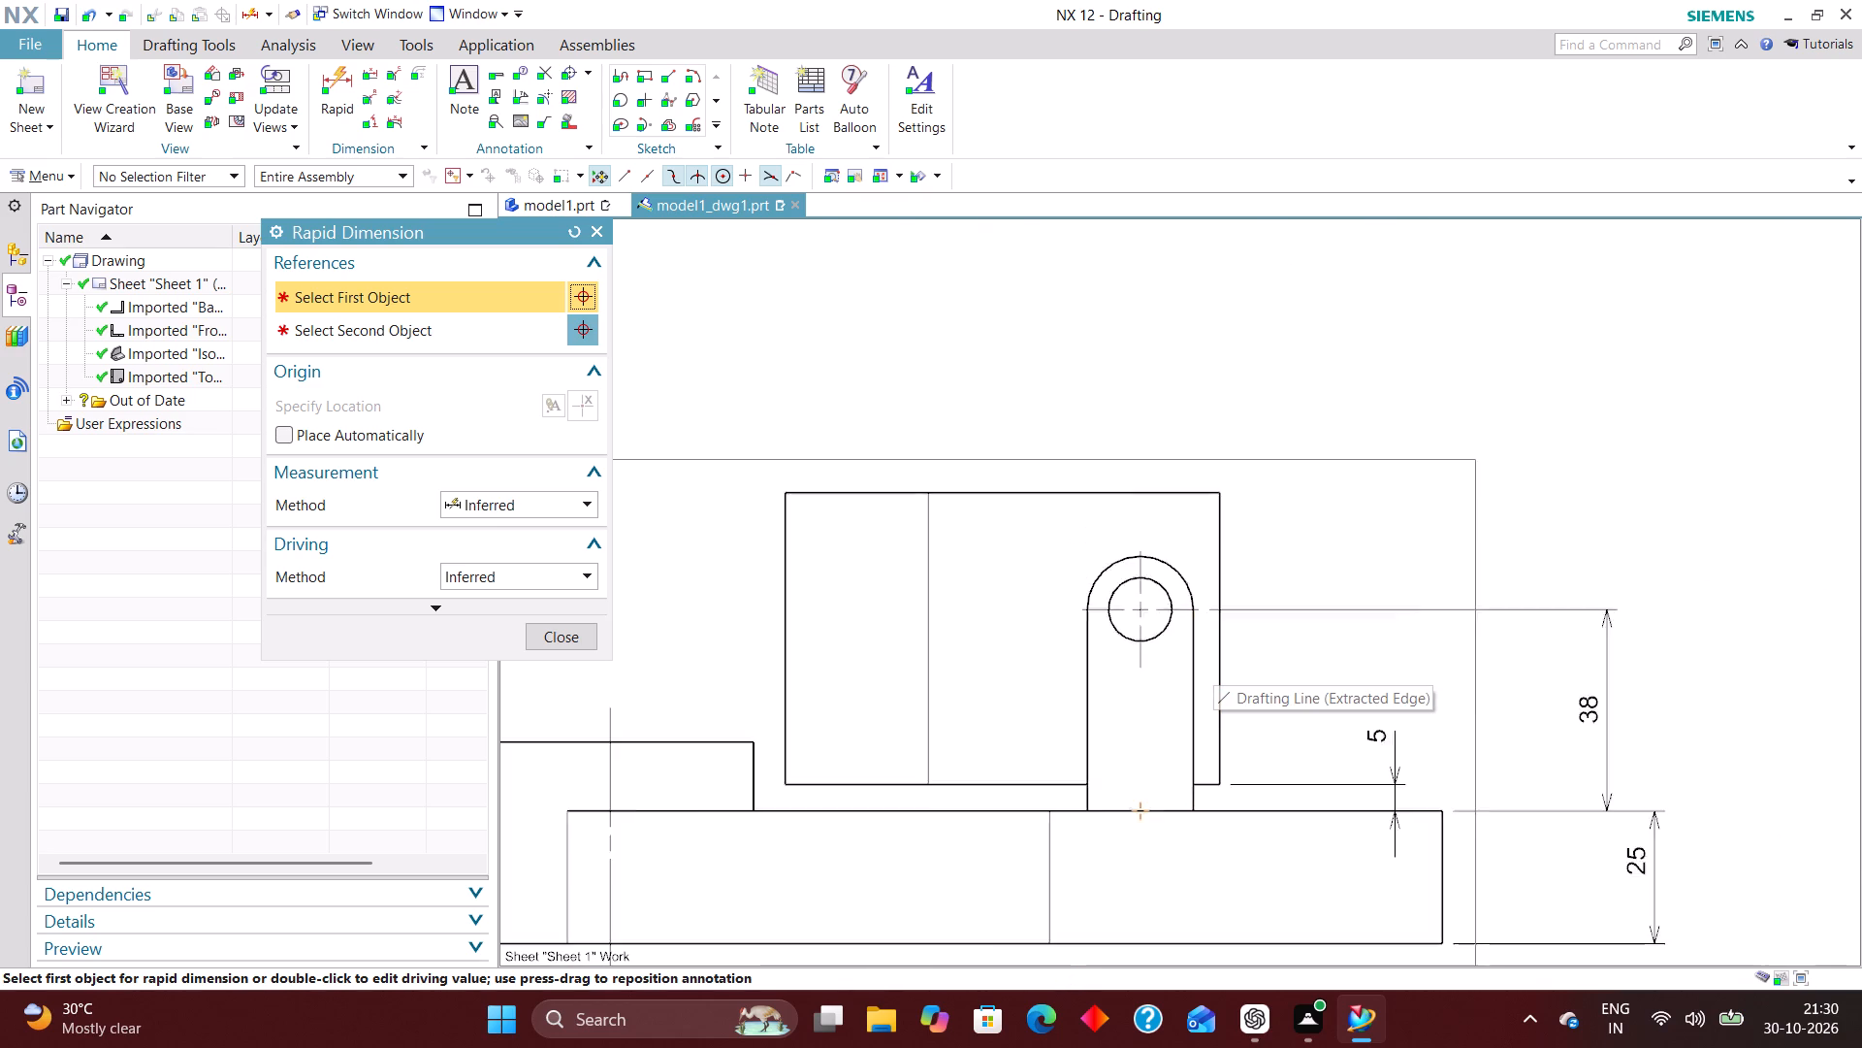
scroll(1218, 729, "down", 3)
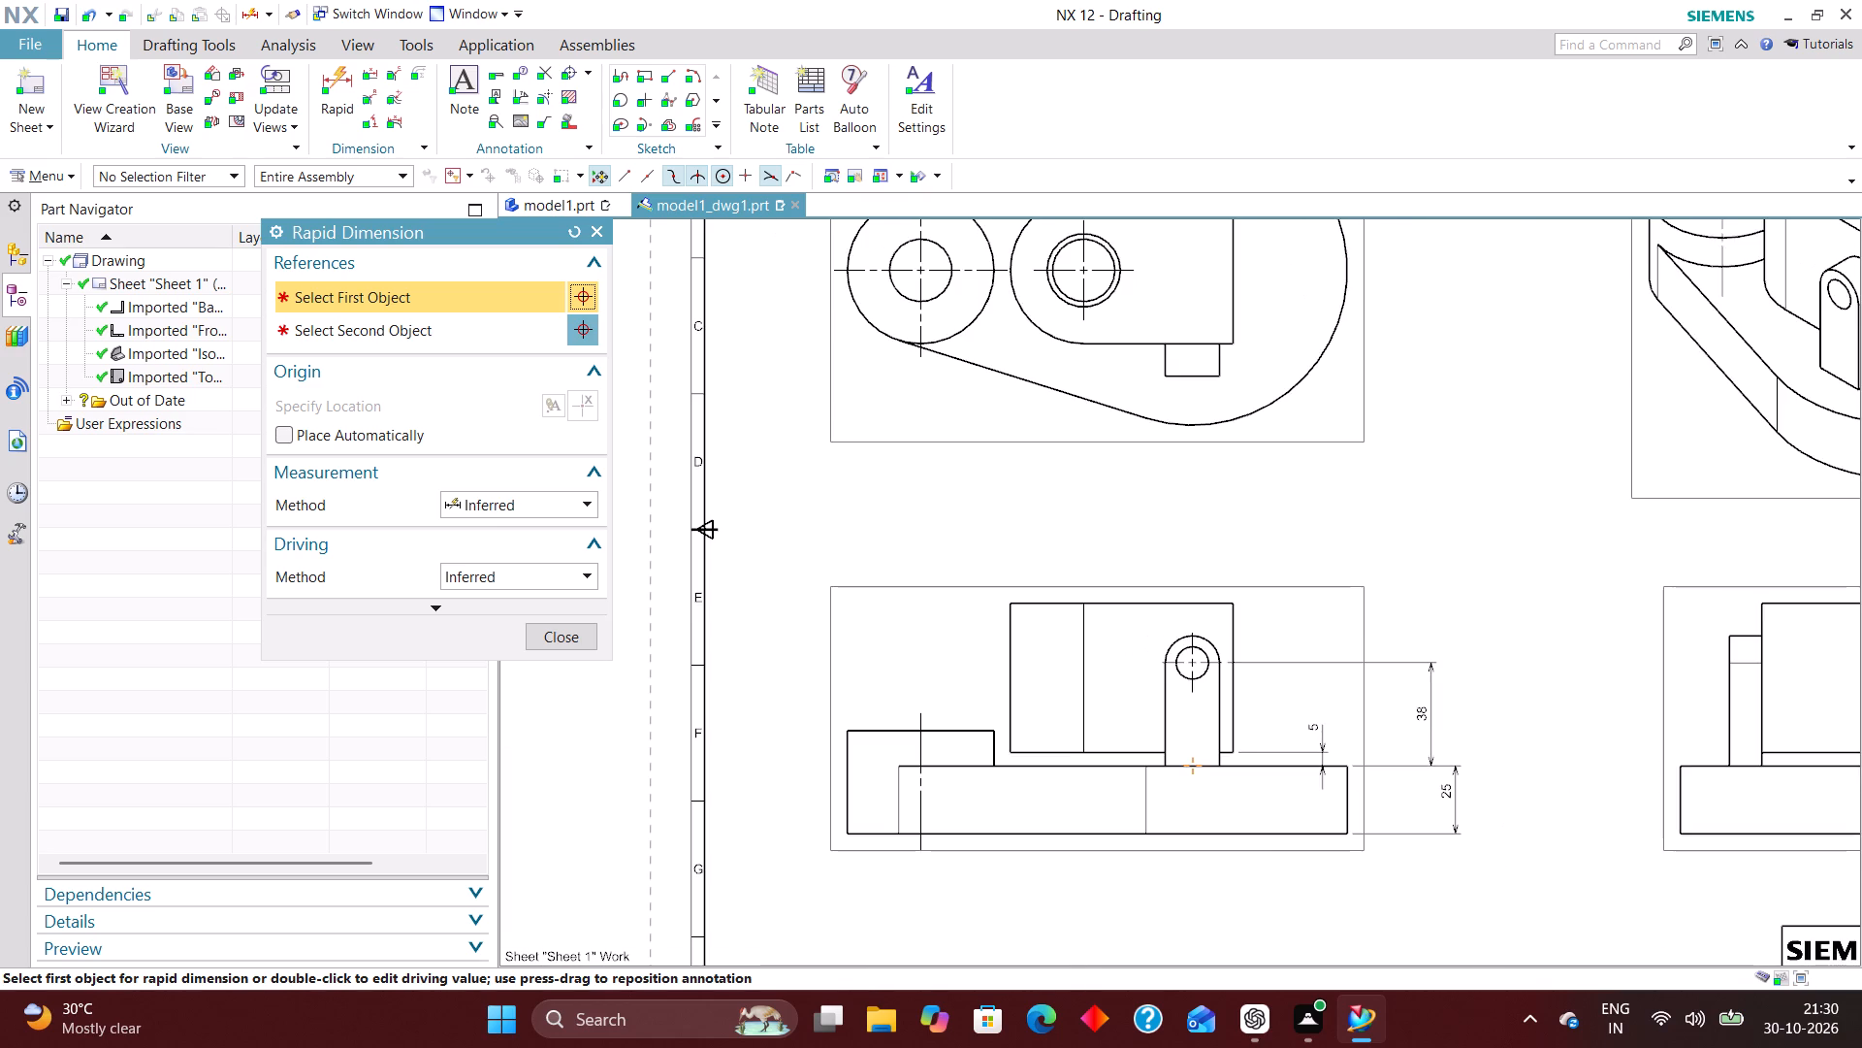
scroll(1201, 649, "up", 3)
scroll(810, 641, "down", 1)
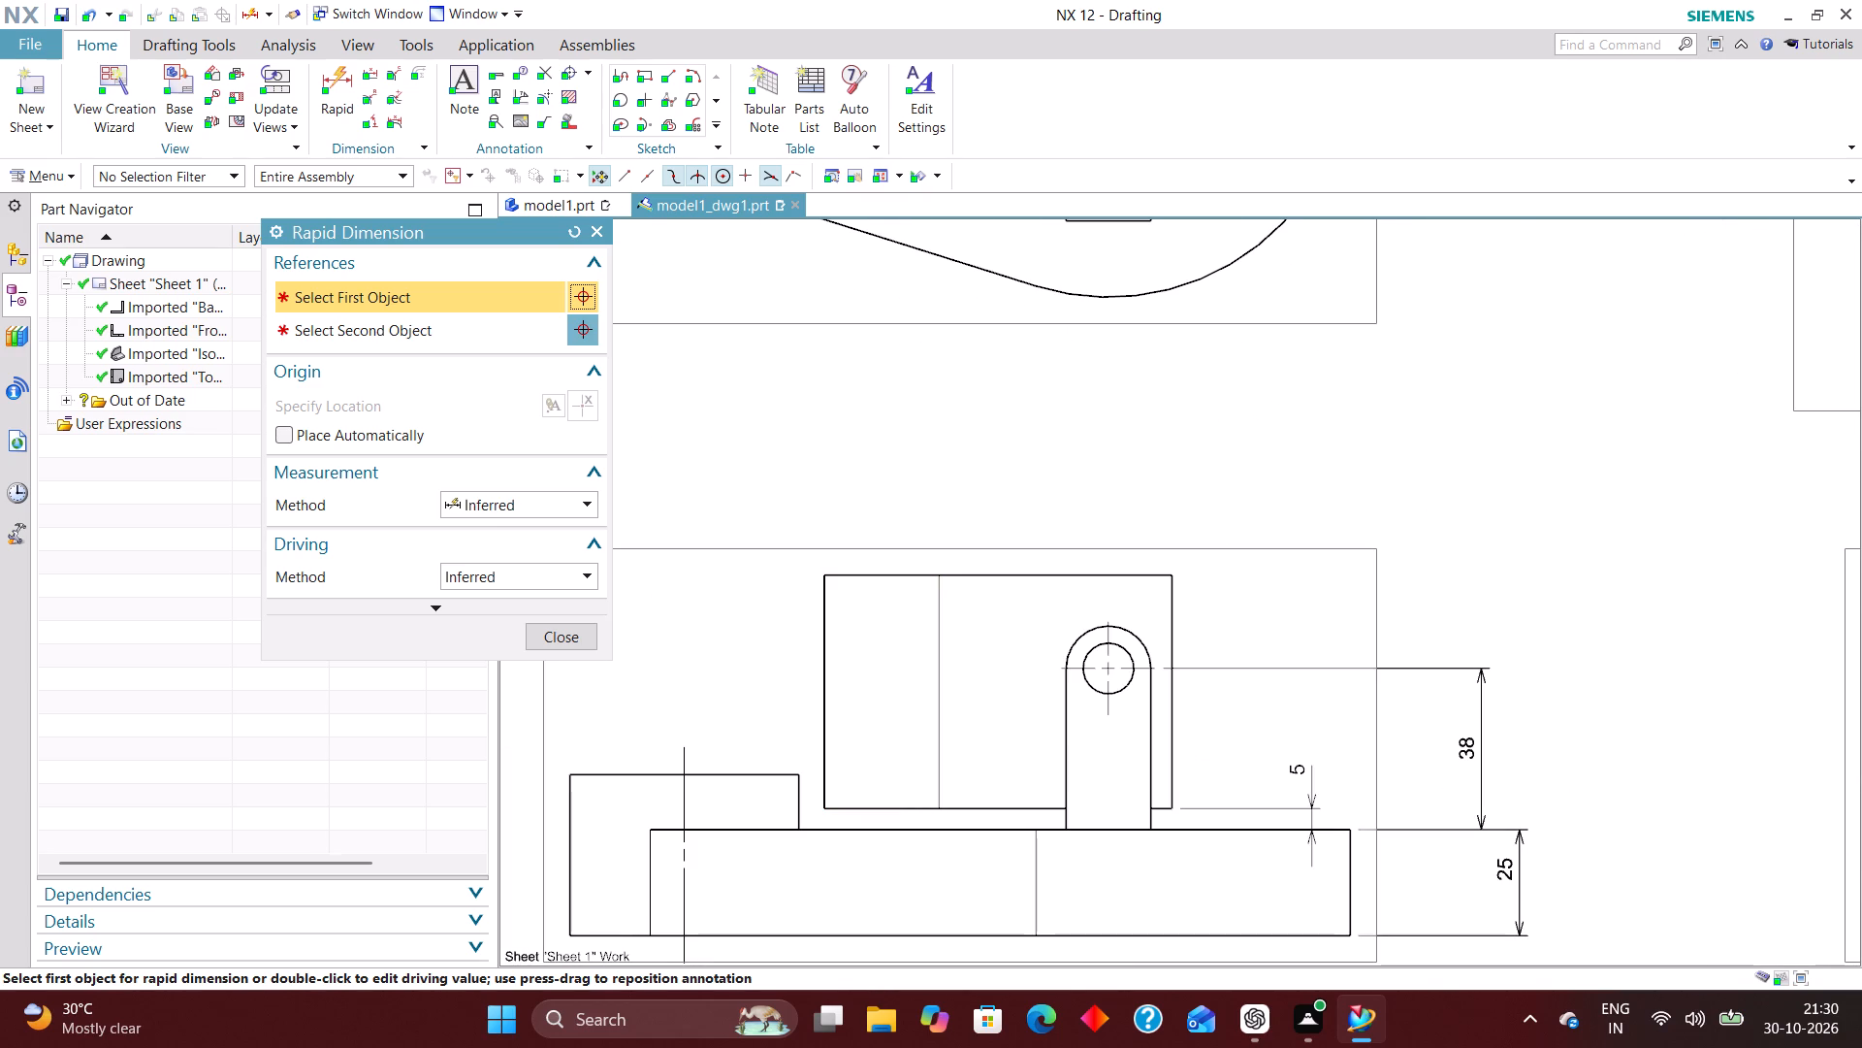
scroll(1026, 573, "down", 1)
scroll(1112, 632, "up", 3)
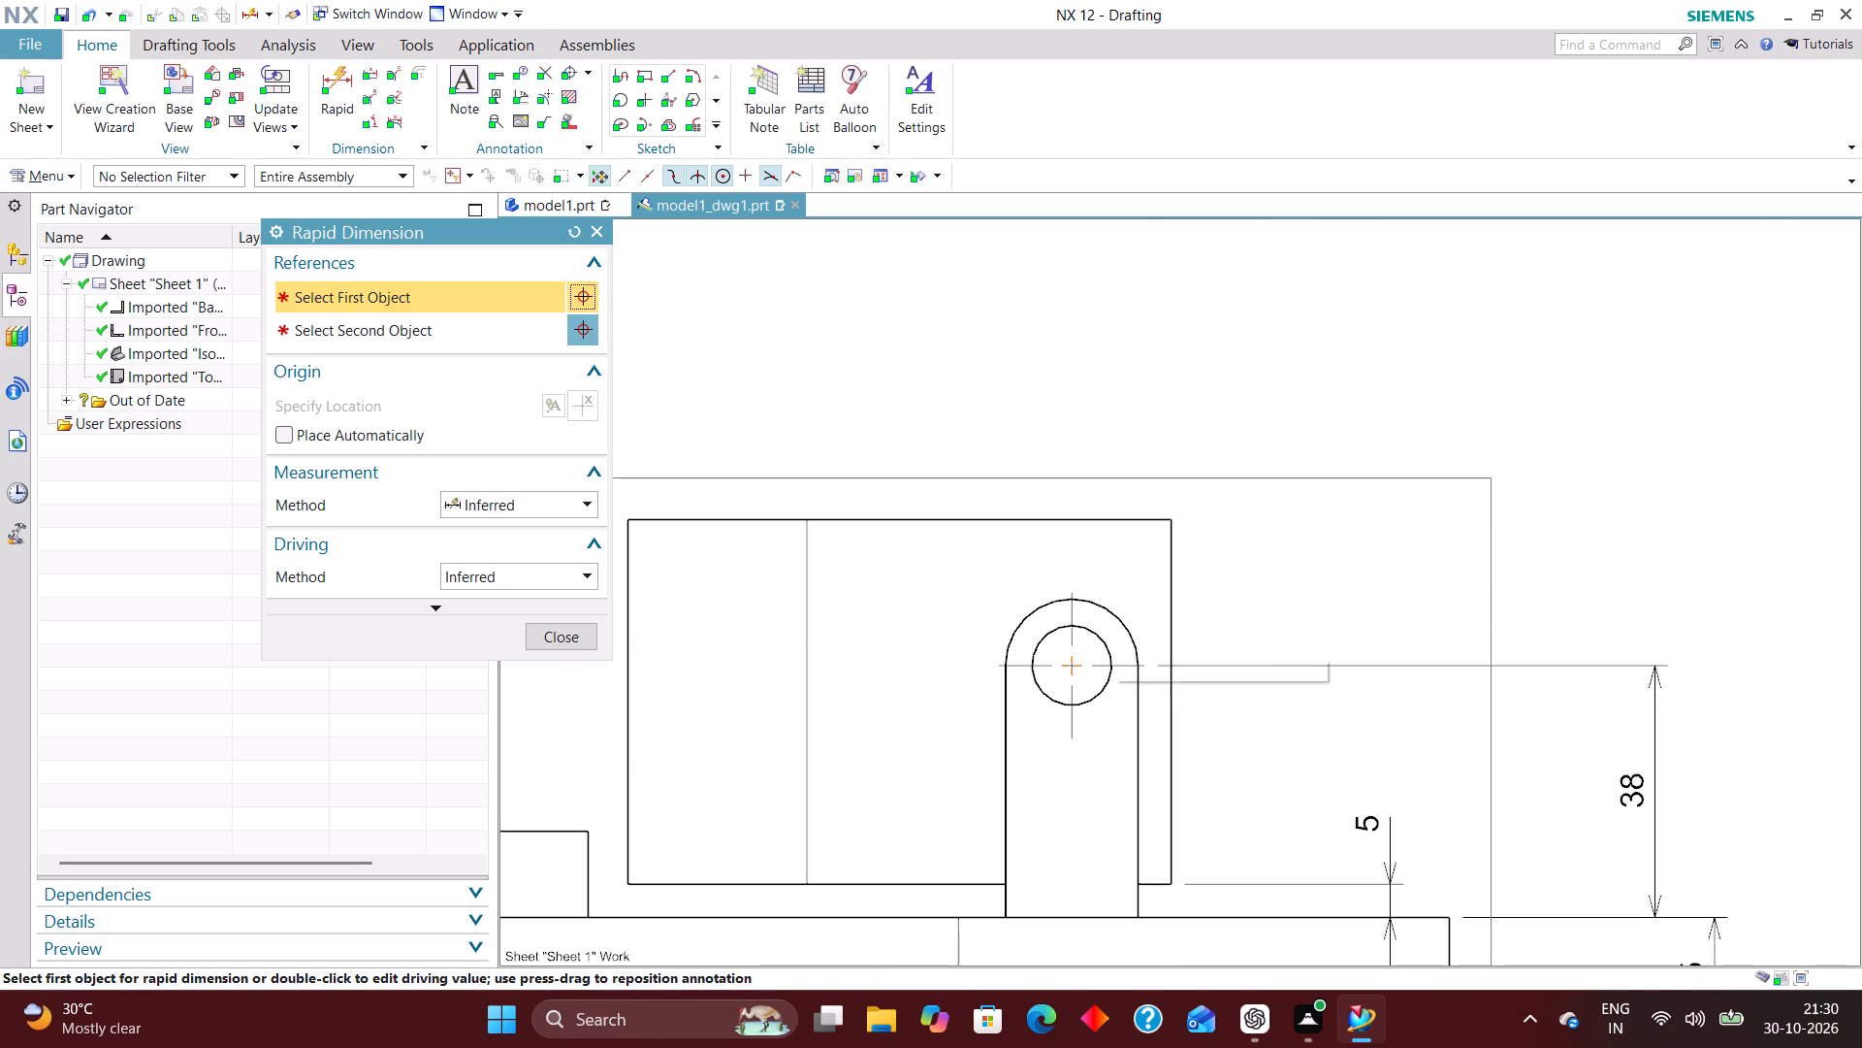
scroll(1063, 617, "up", 5)
left_click(1069, 608)
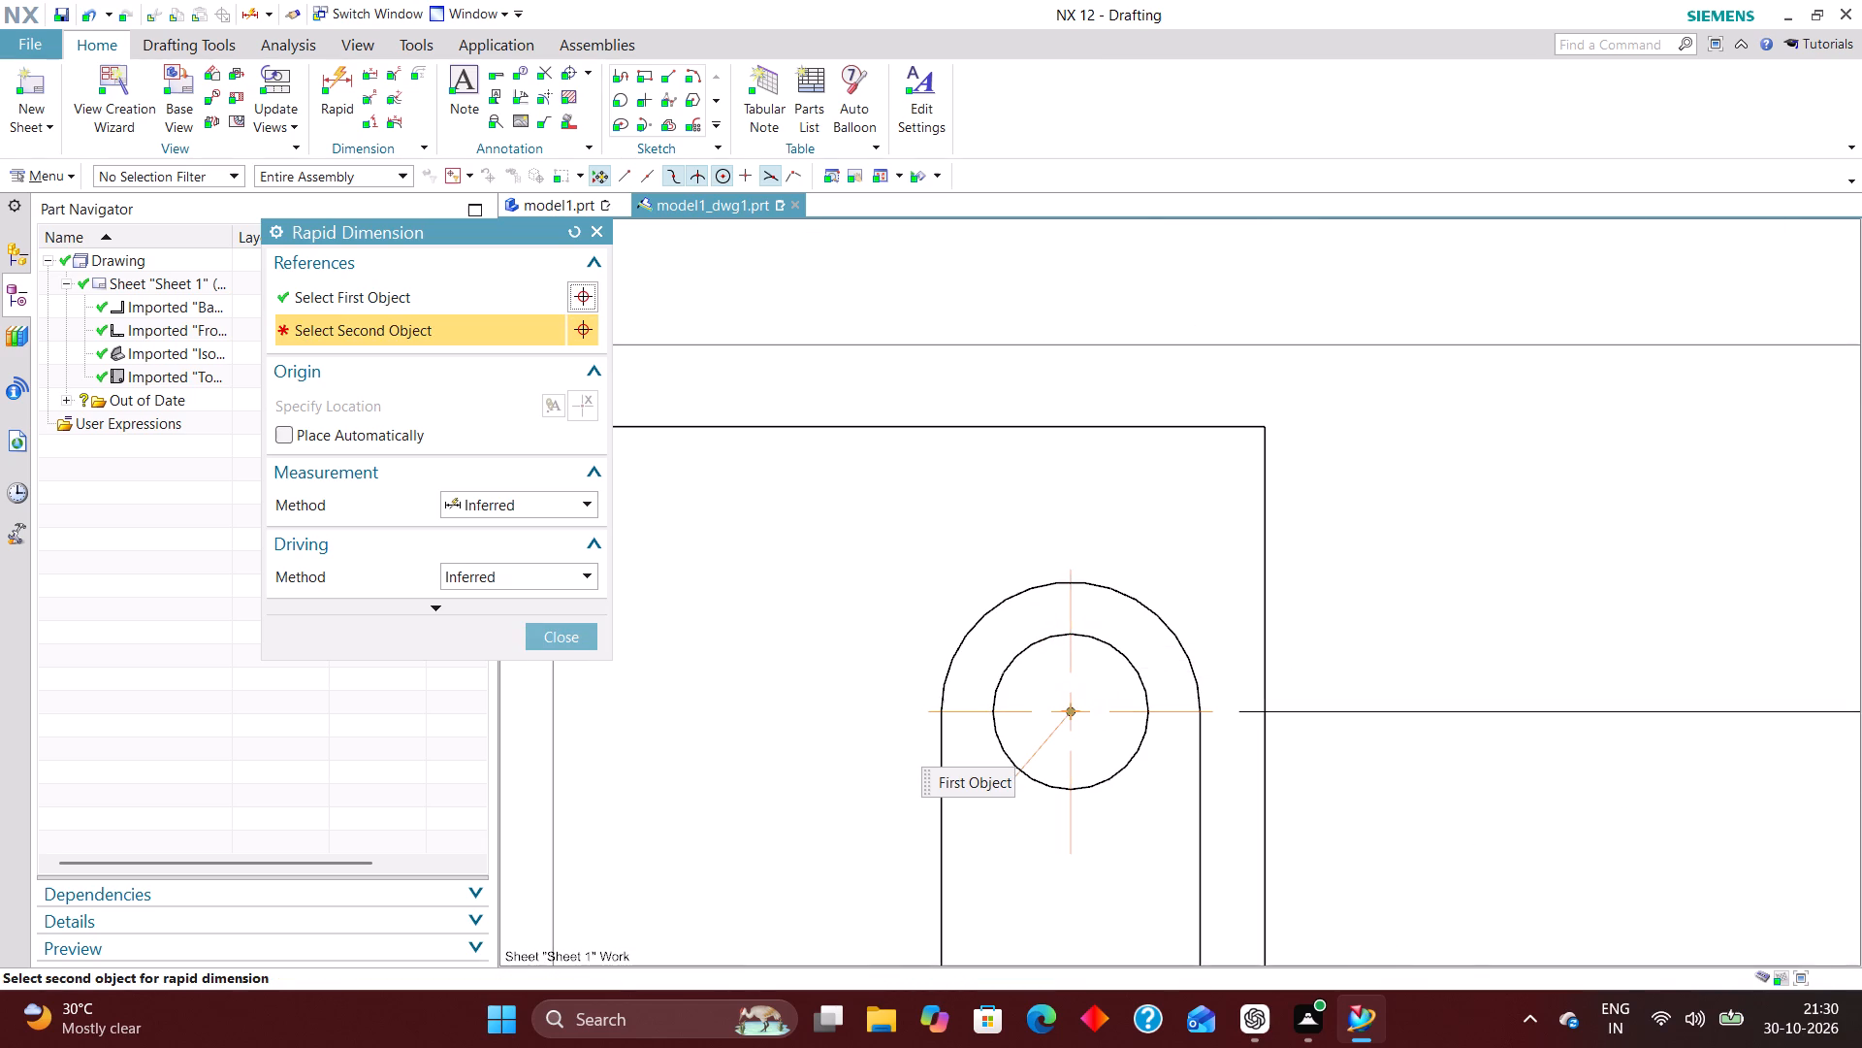
left_click(1268, 426)
scroll(1213, 678, "down", 3)
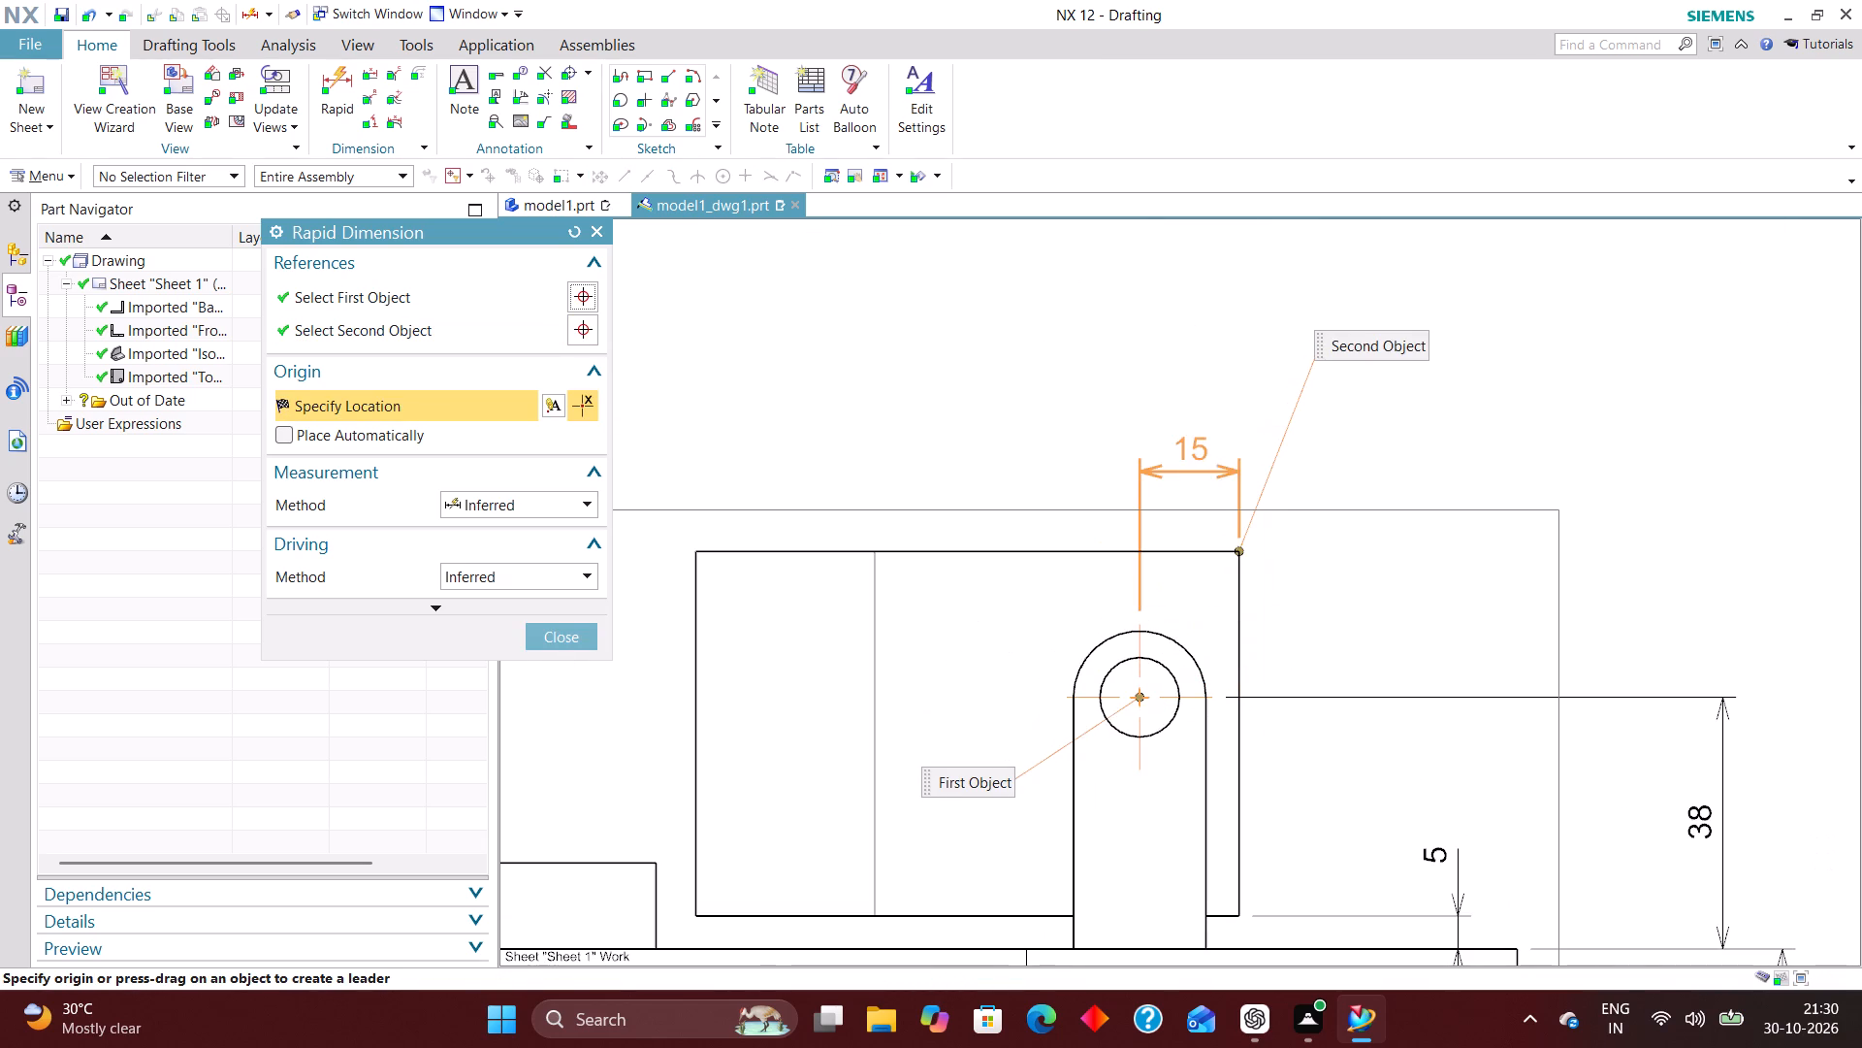
left_click(1190, 306)
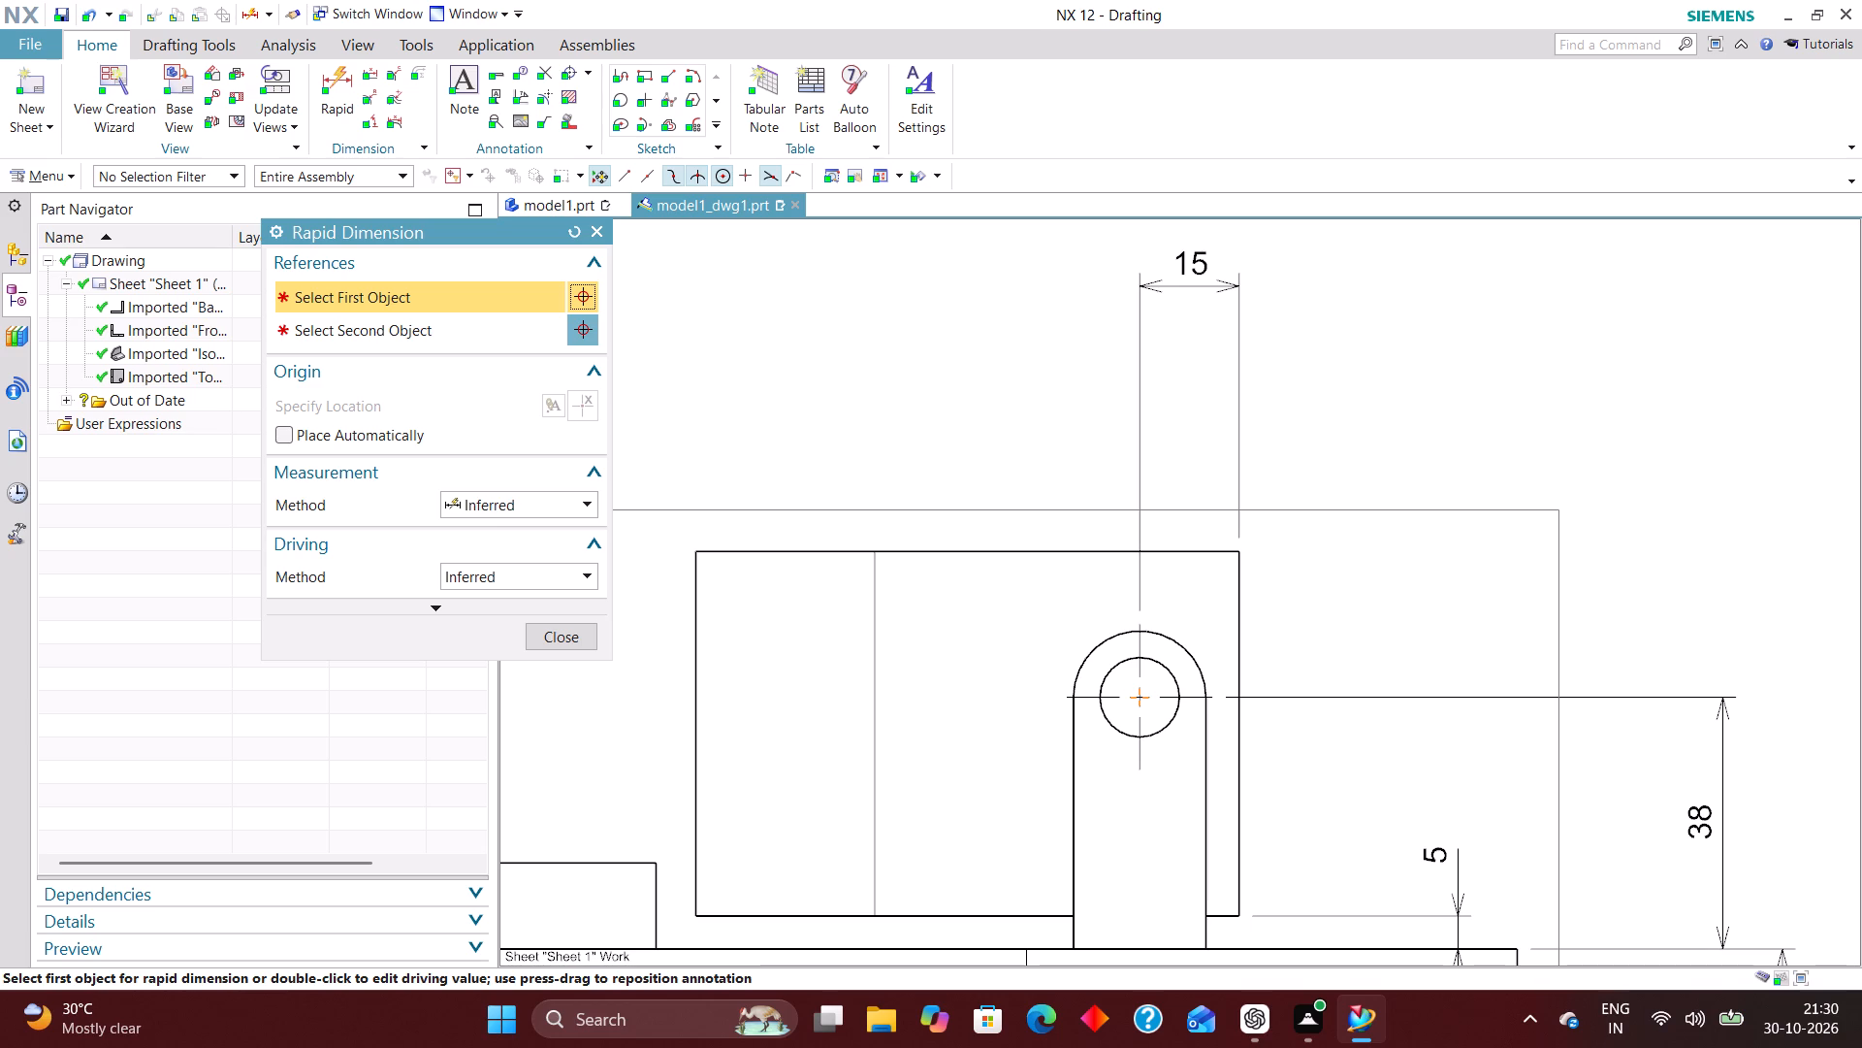
Dimension the horizontal distance from the upper lug's midpoint to the block's flat end, placed above the top view.
scroll(1287, 555, "down", 3)
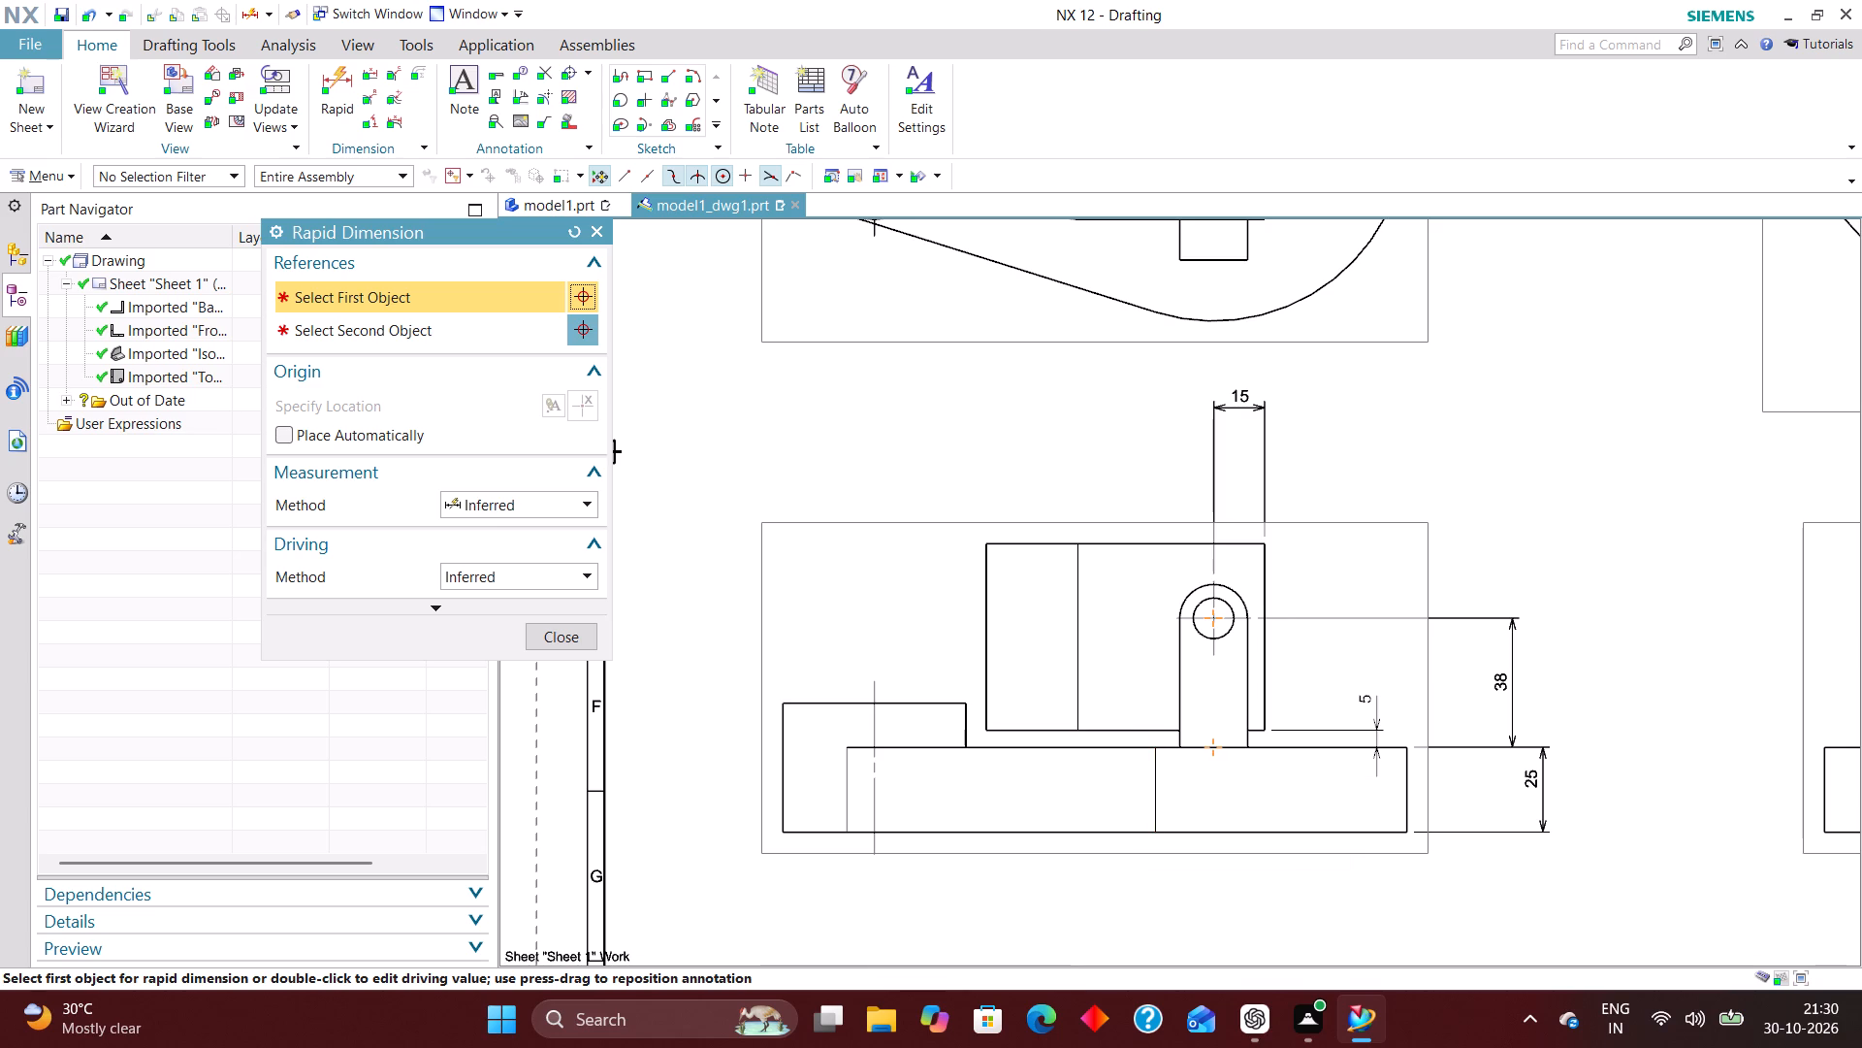
scroll(1099, 788, "down", 2)
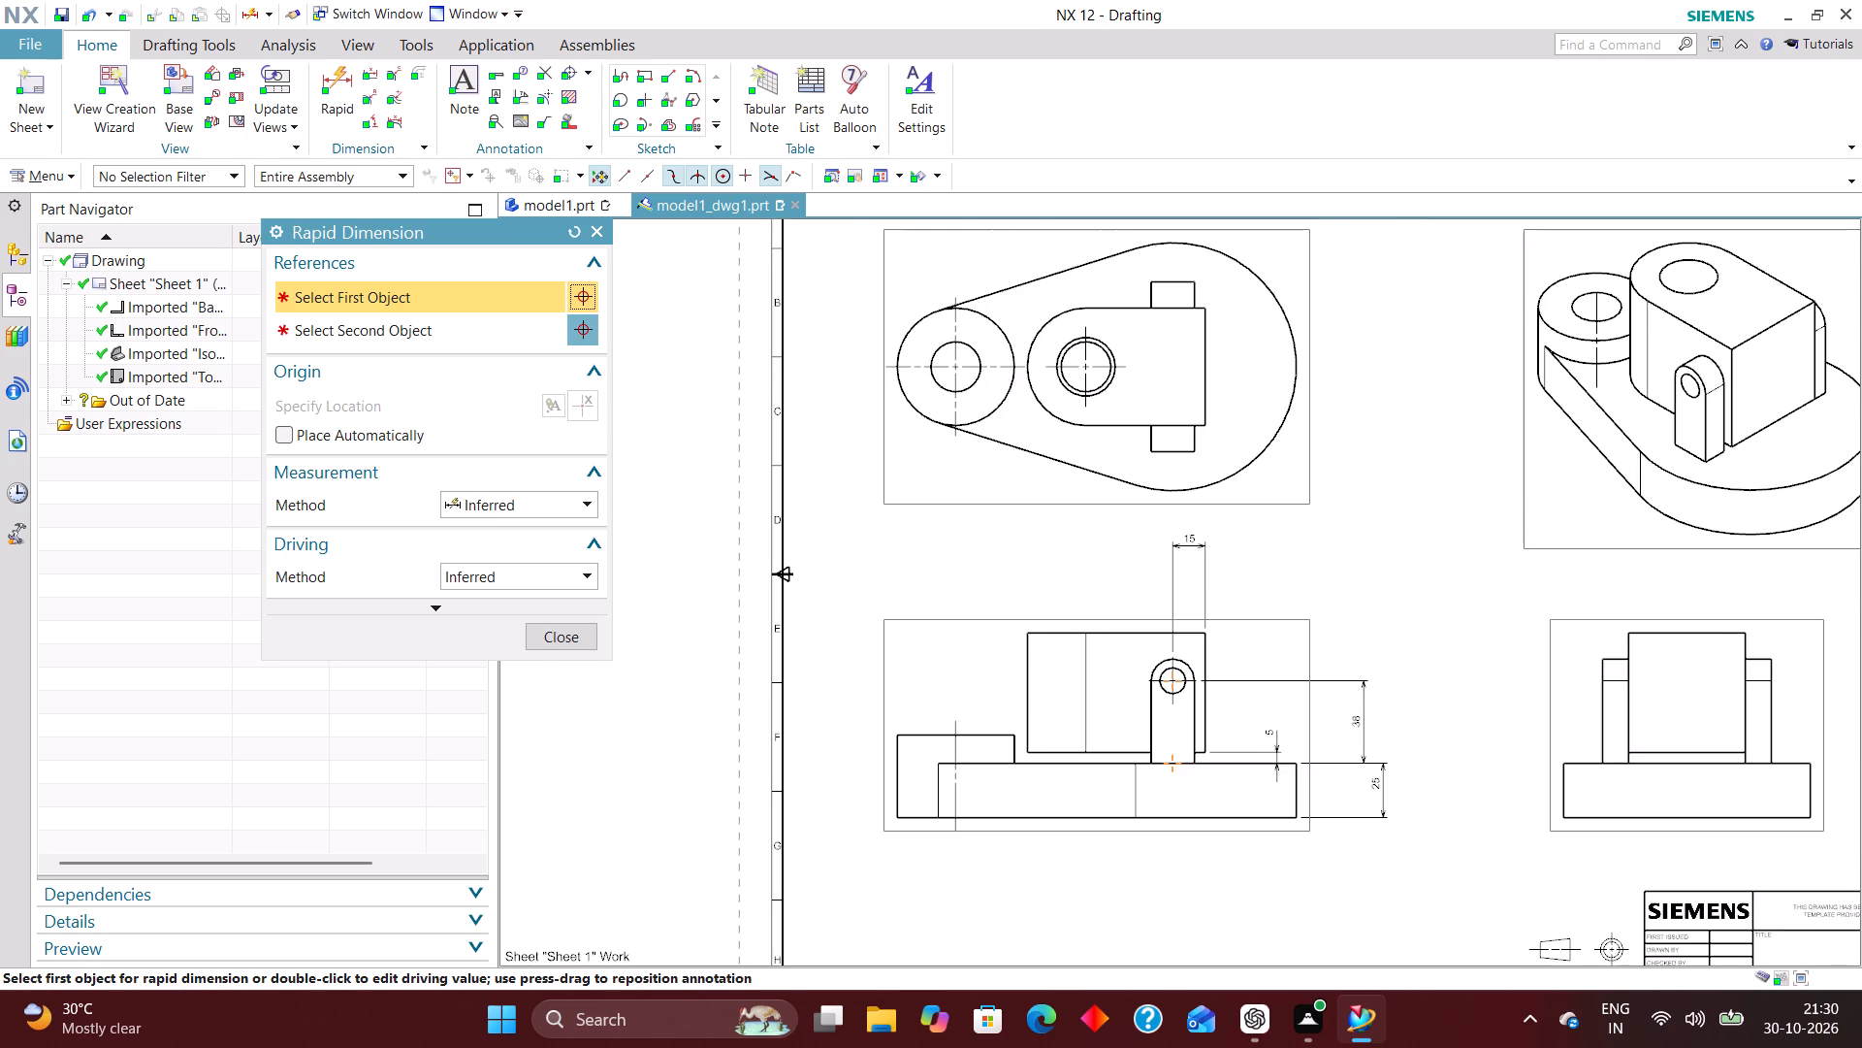
scroll(1085, 676, "up", 1)
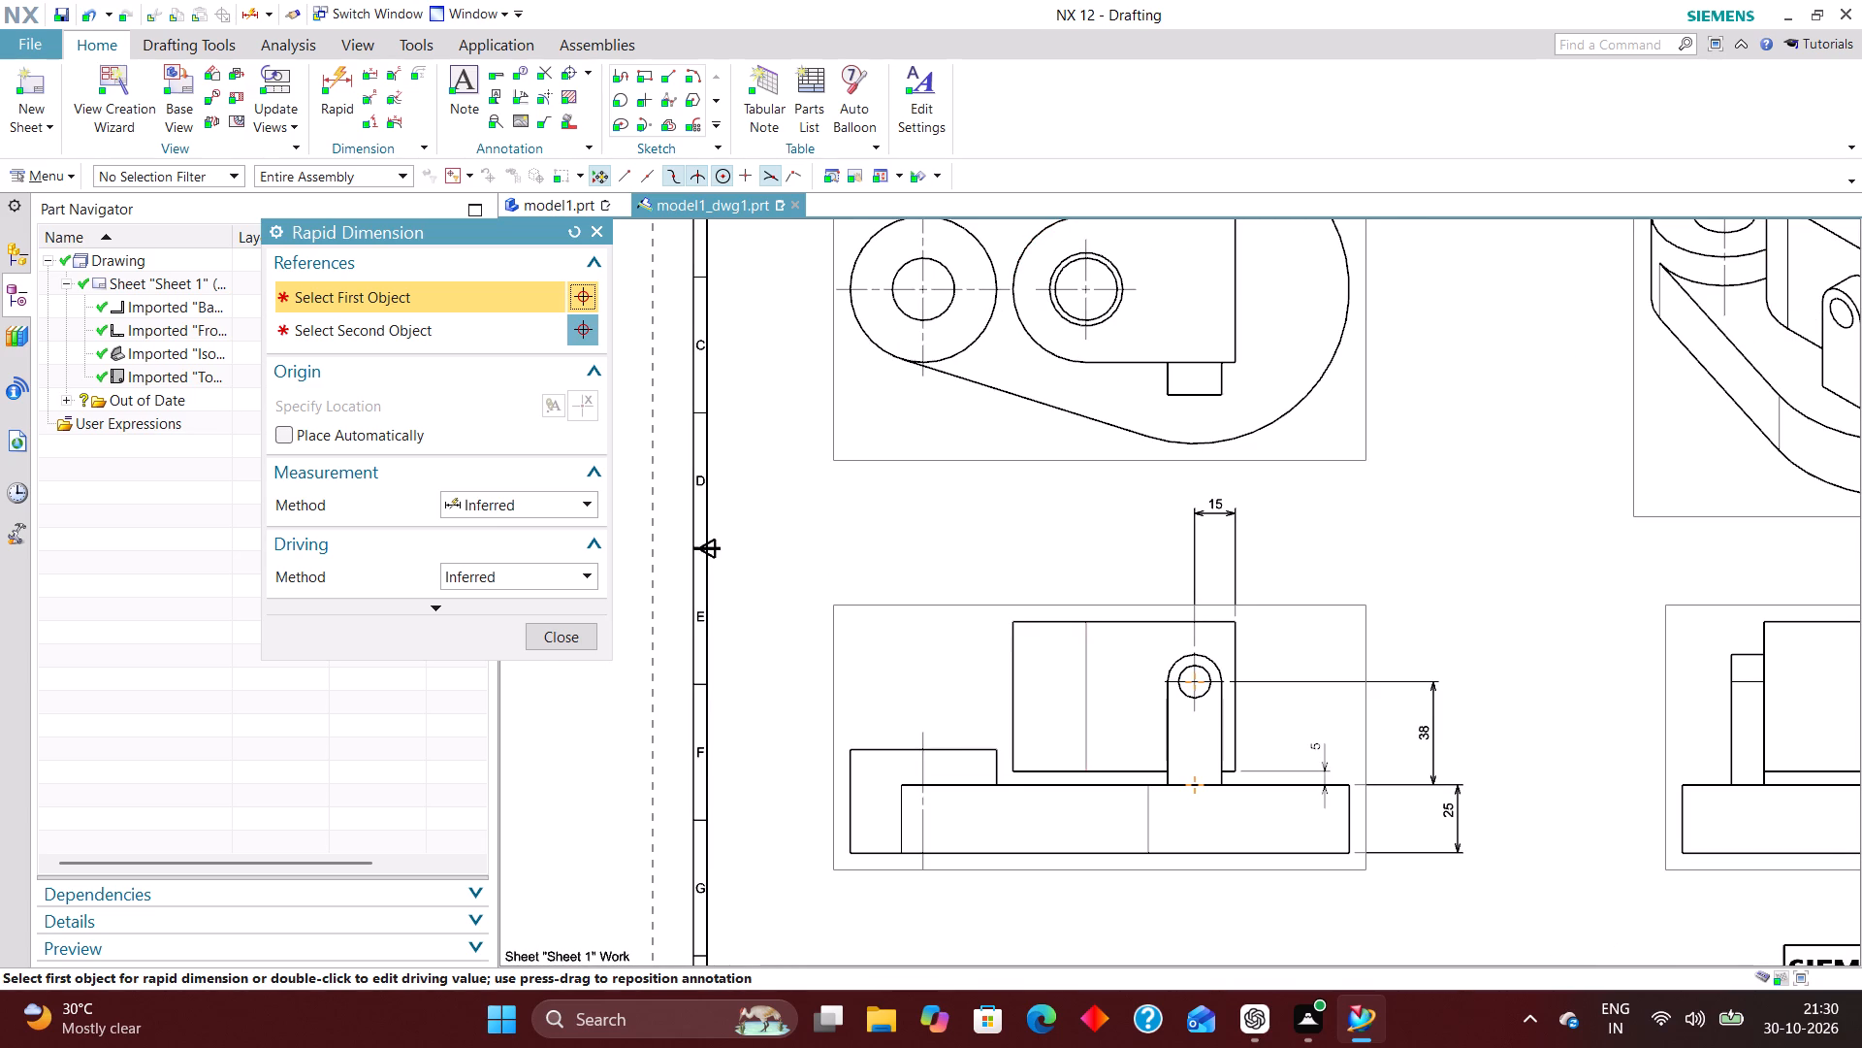
scroll(1116, 804, "down", 2)
scroll(1158, 595, "up", 2)
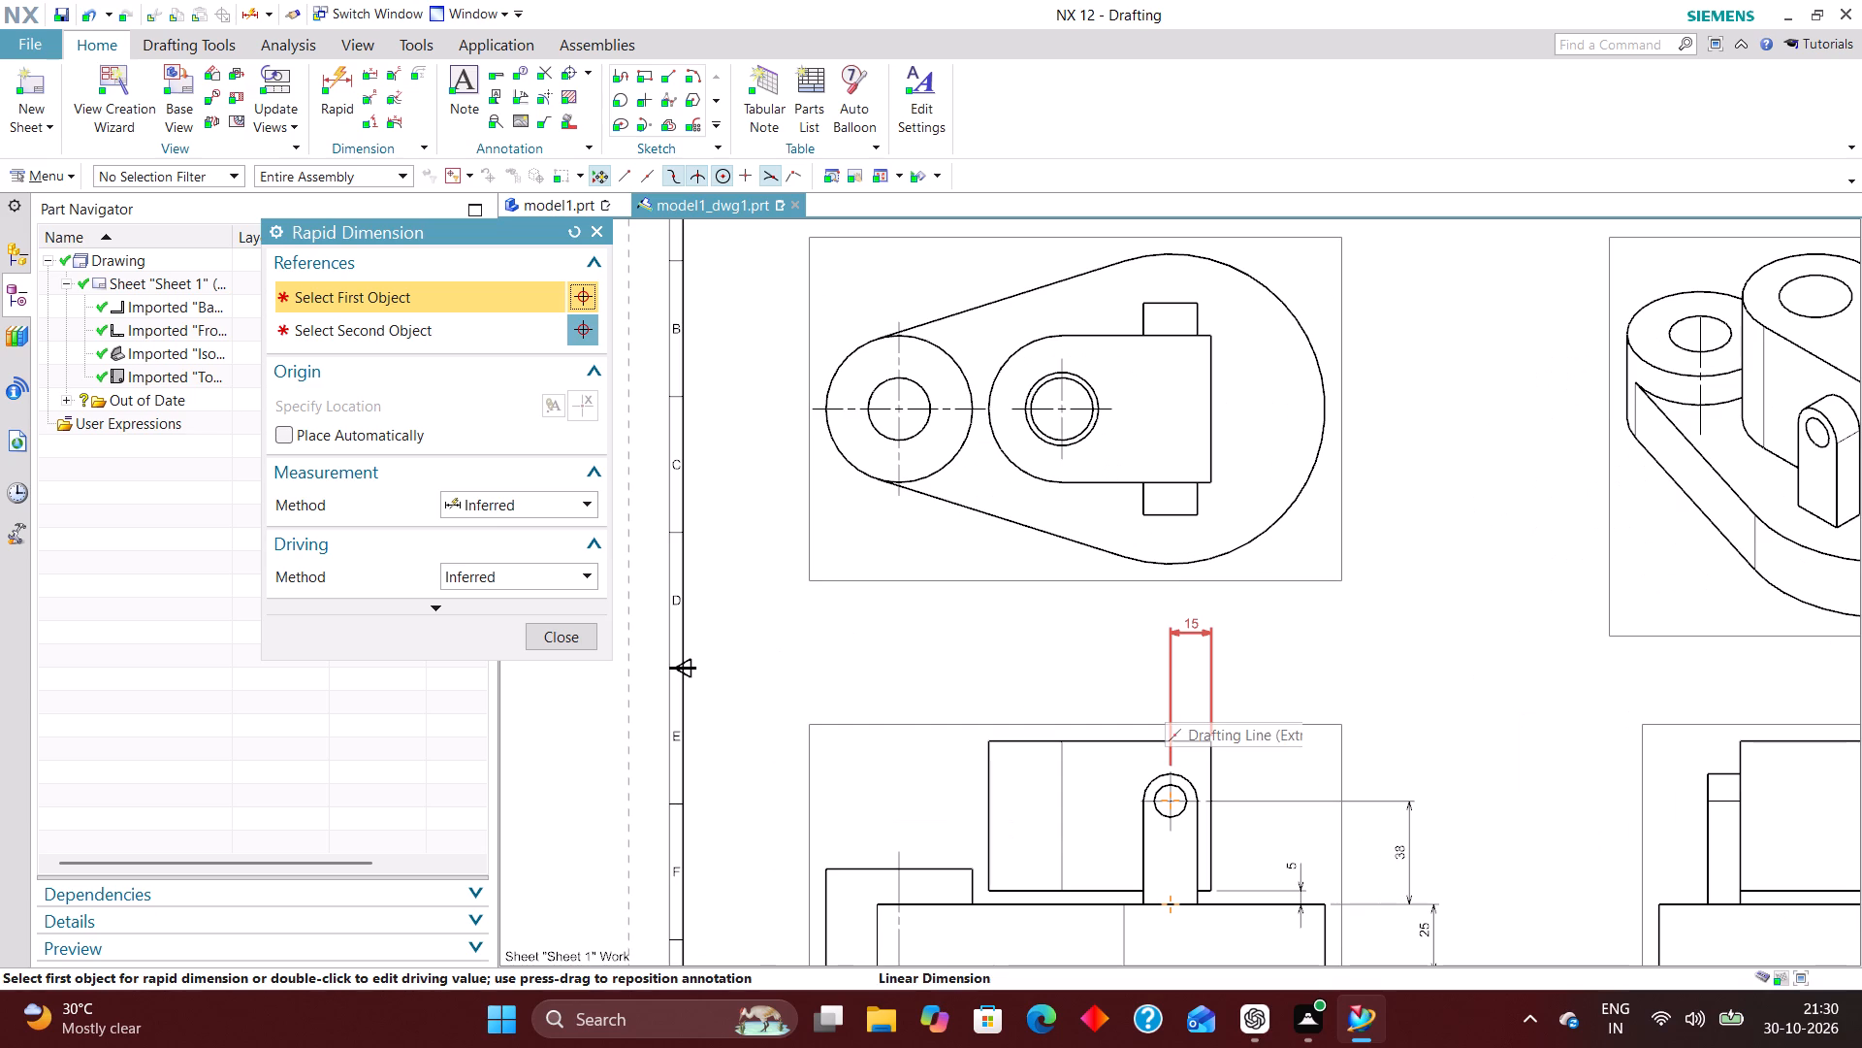
scroll(1151, 757, "down", 1)
scroll(1142, 625, "up", 3)
scroll(936, 723, "down", 1)
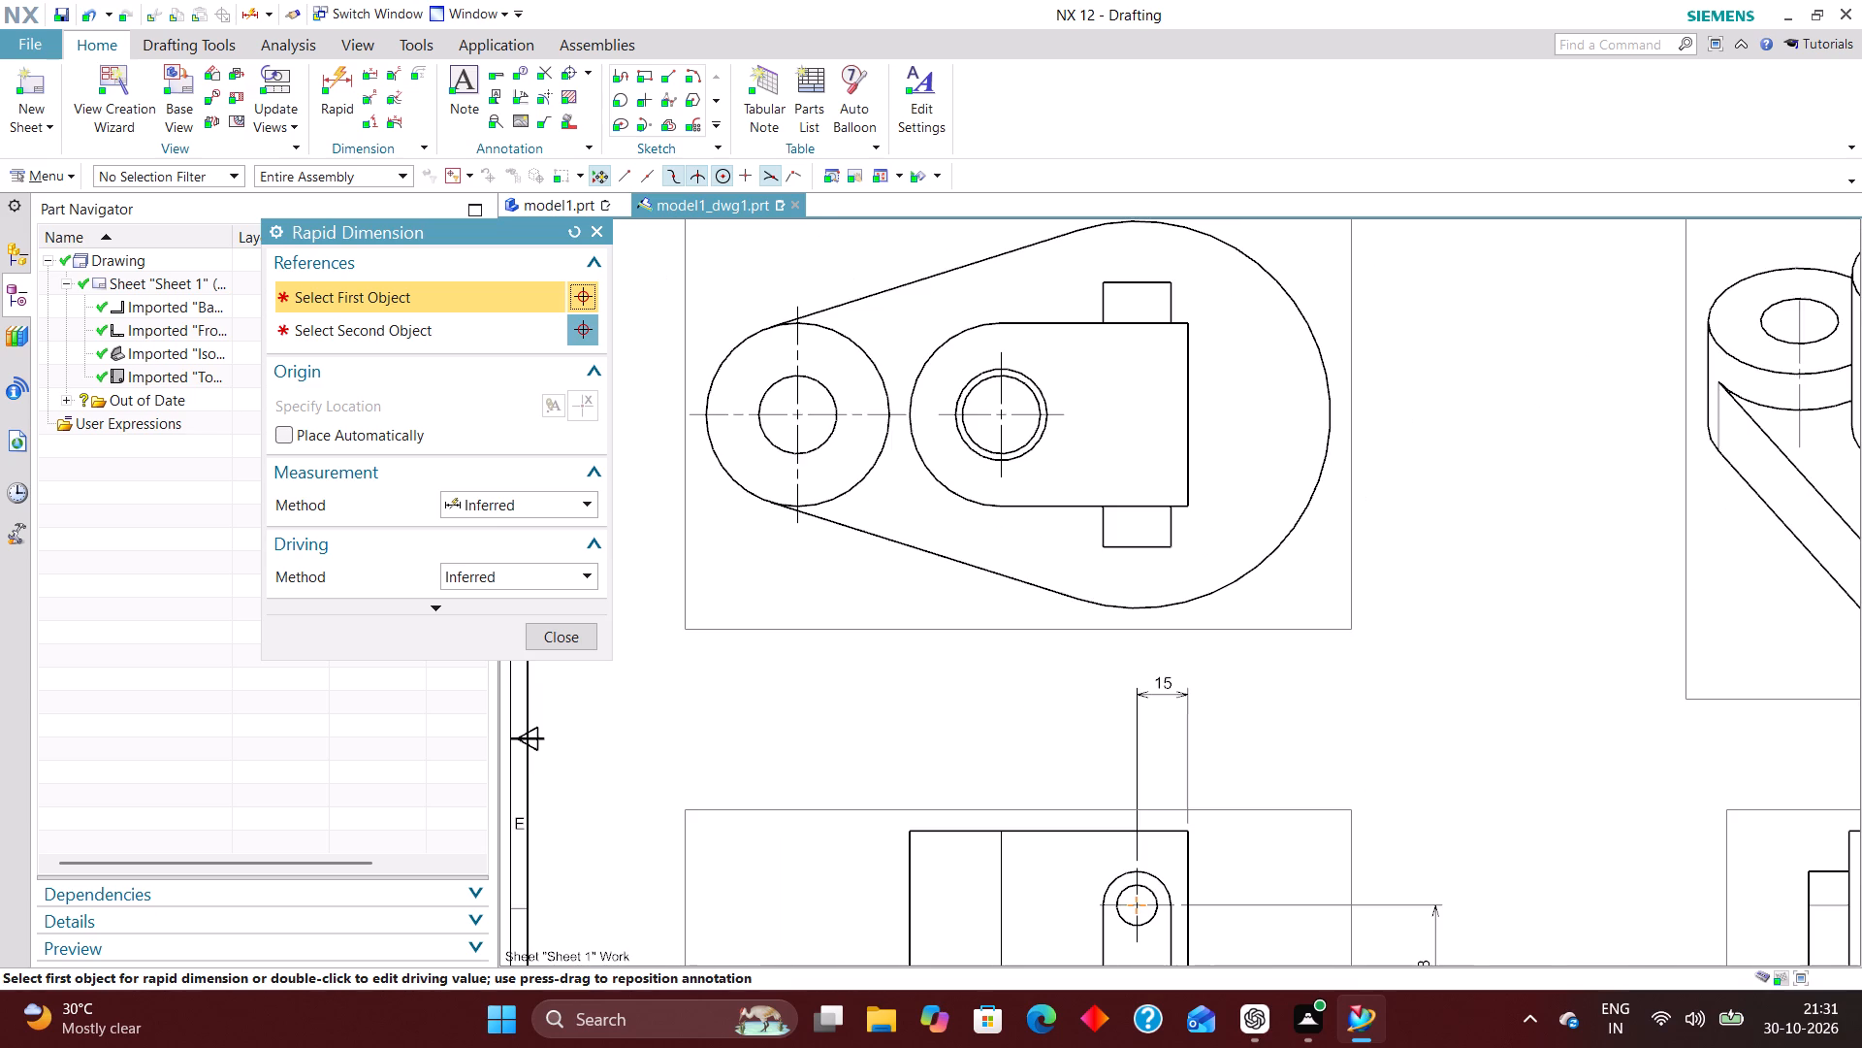
scroll(1095, 277, "up", 3)
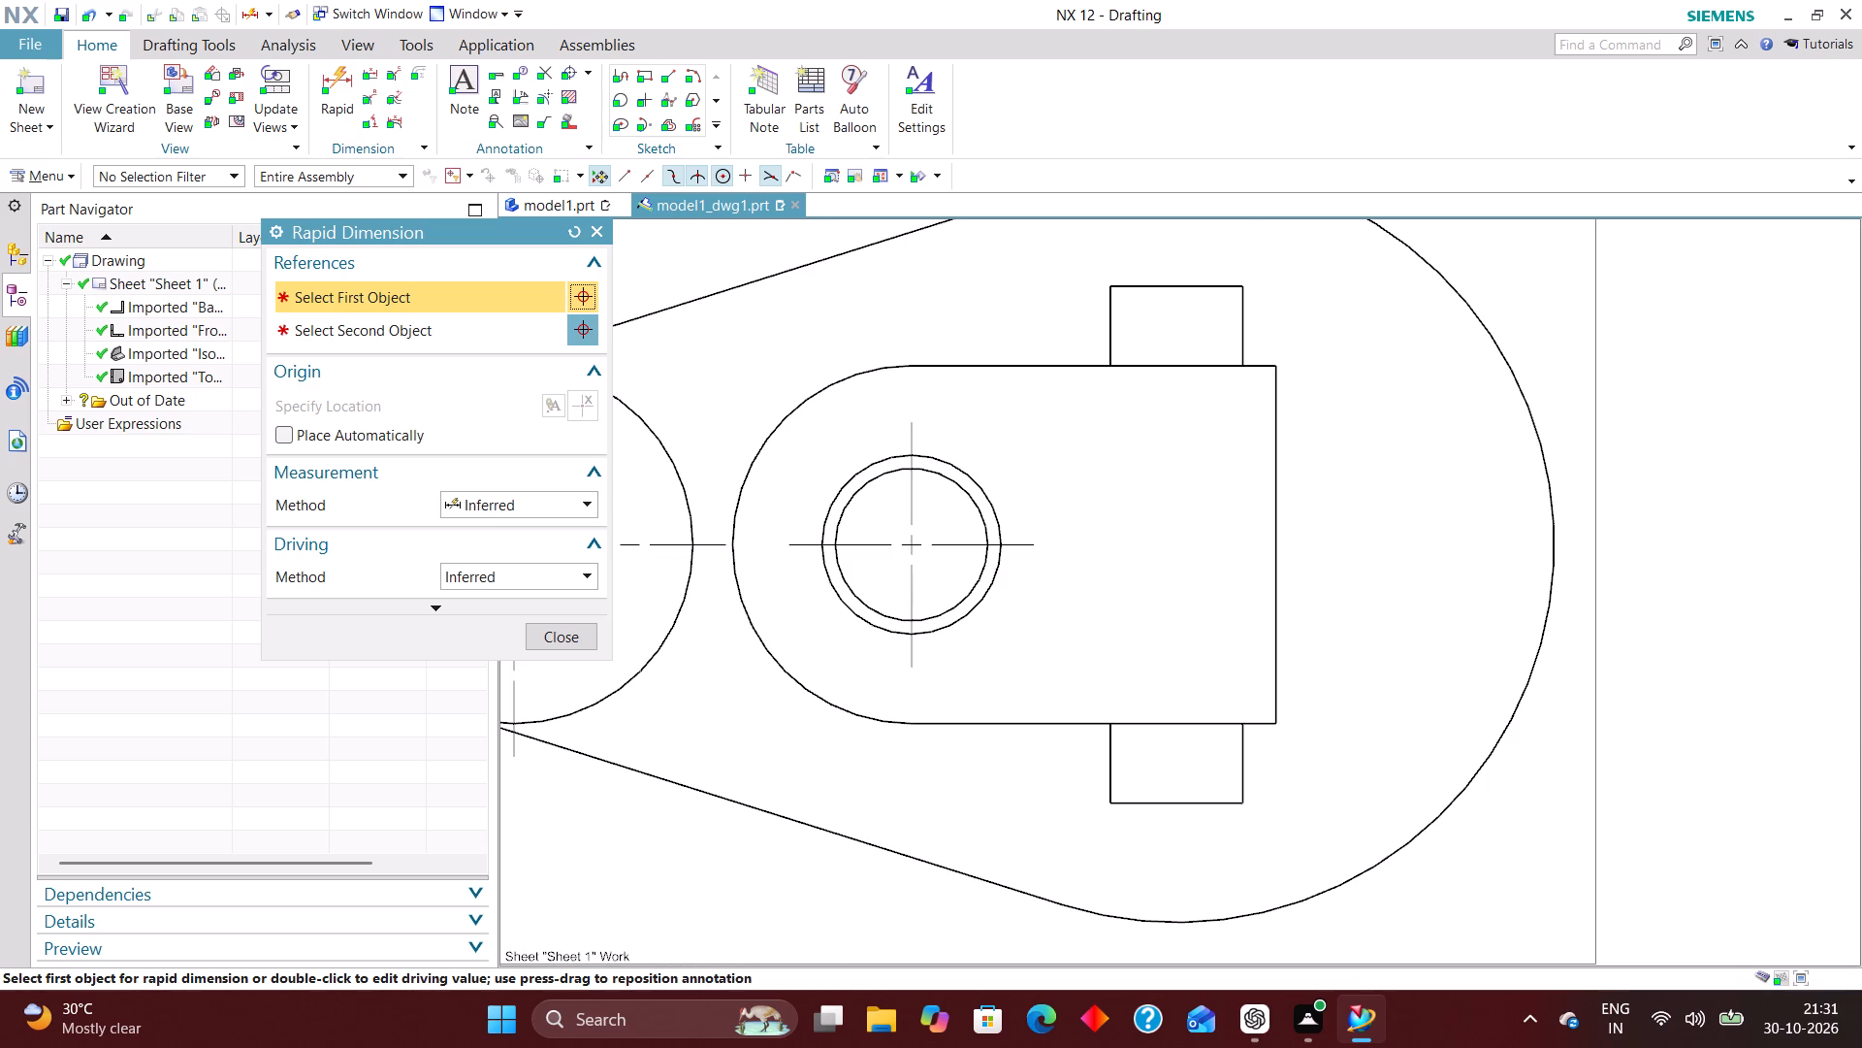
scroll(1003, 500, "down", 2)
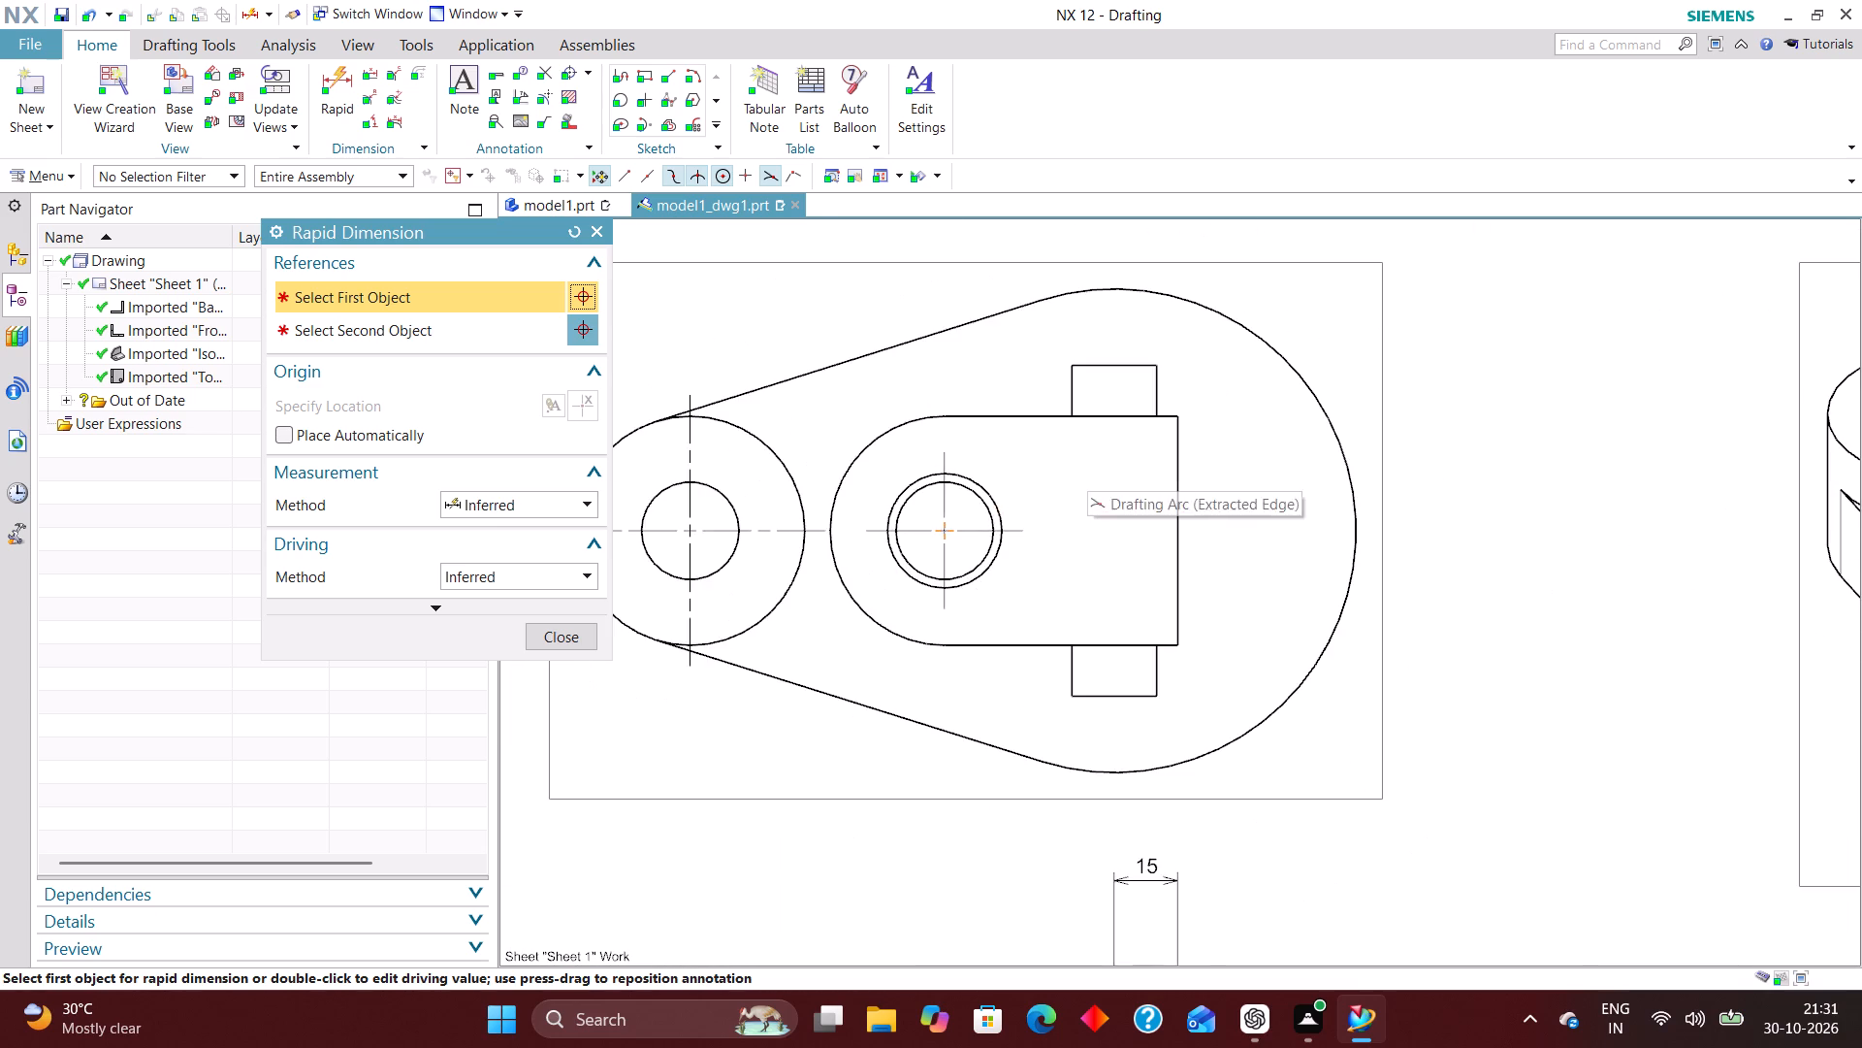
scroll(1133, 349, "up", 3)
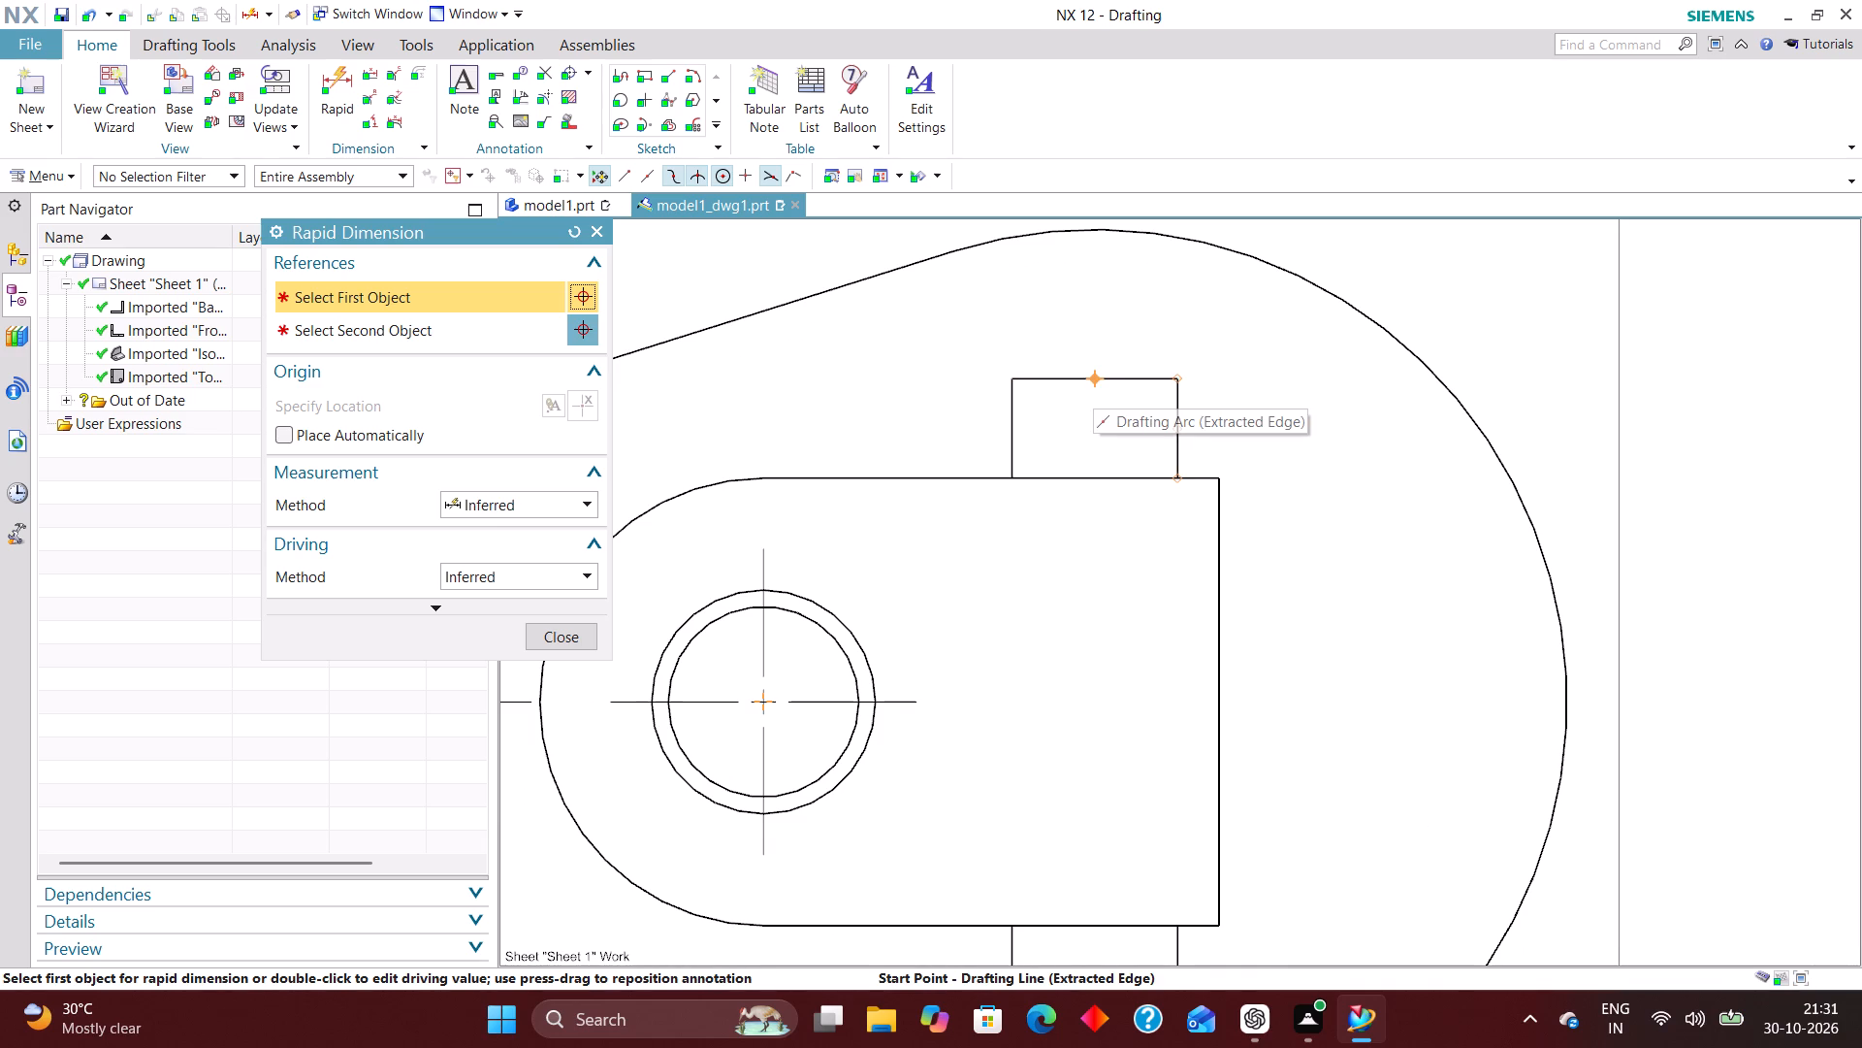
left_click(1096, 376)
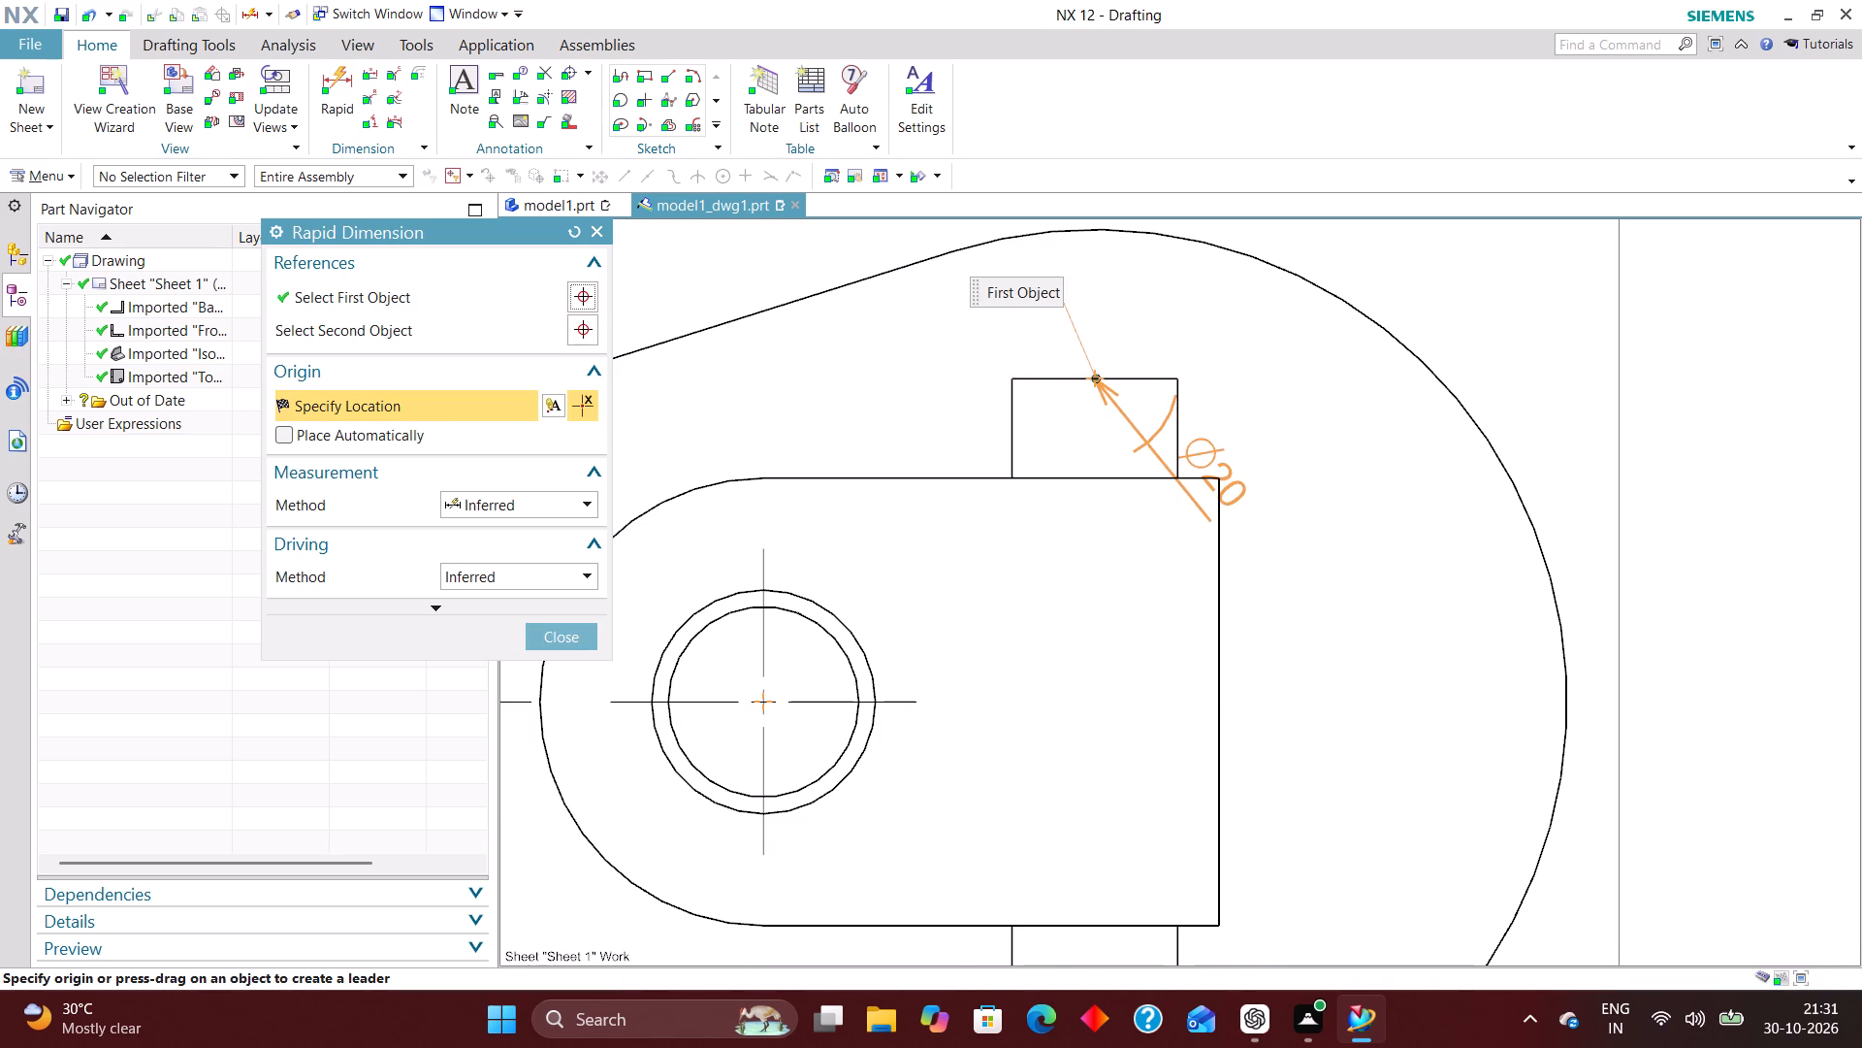
left_click(1223, 475)
scroll(1176, 503, "down", 3)
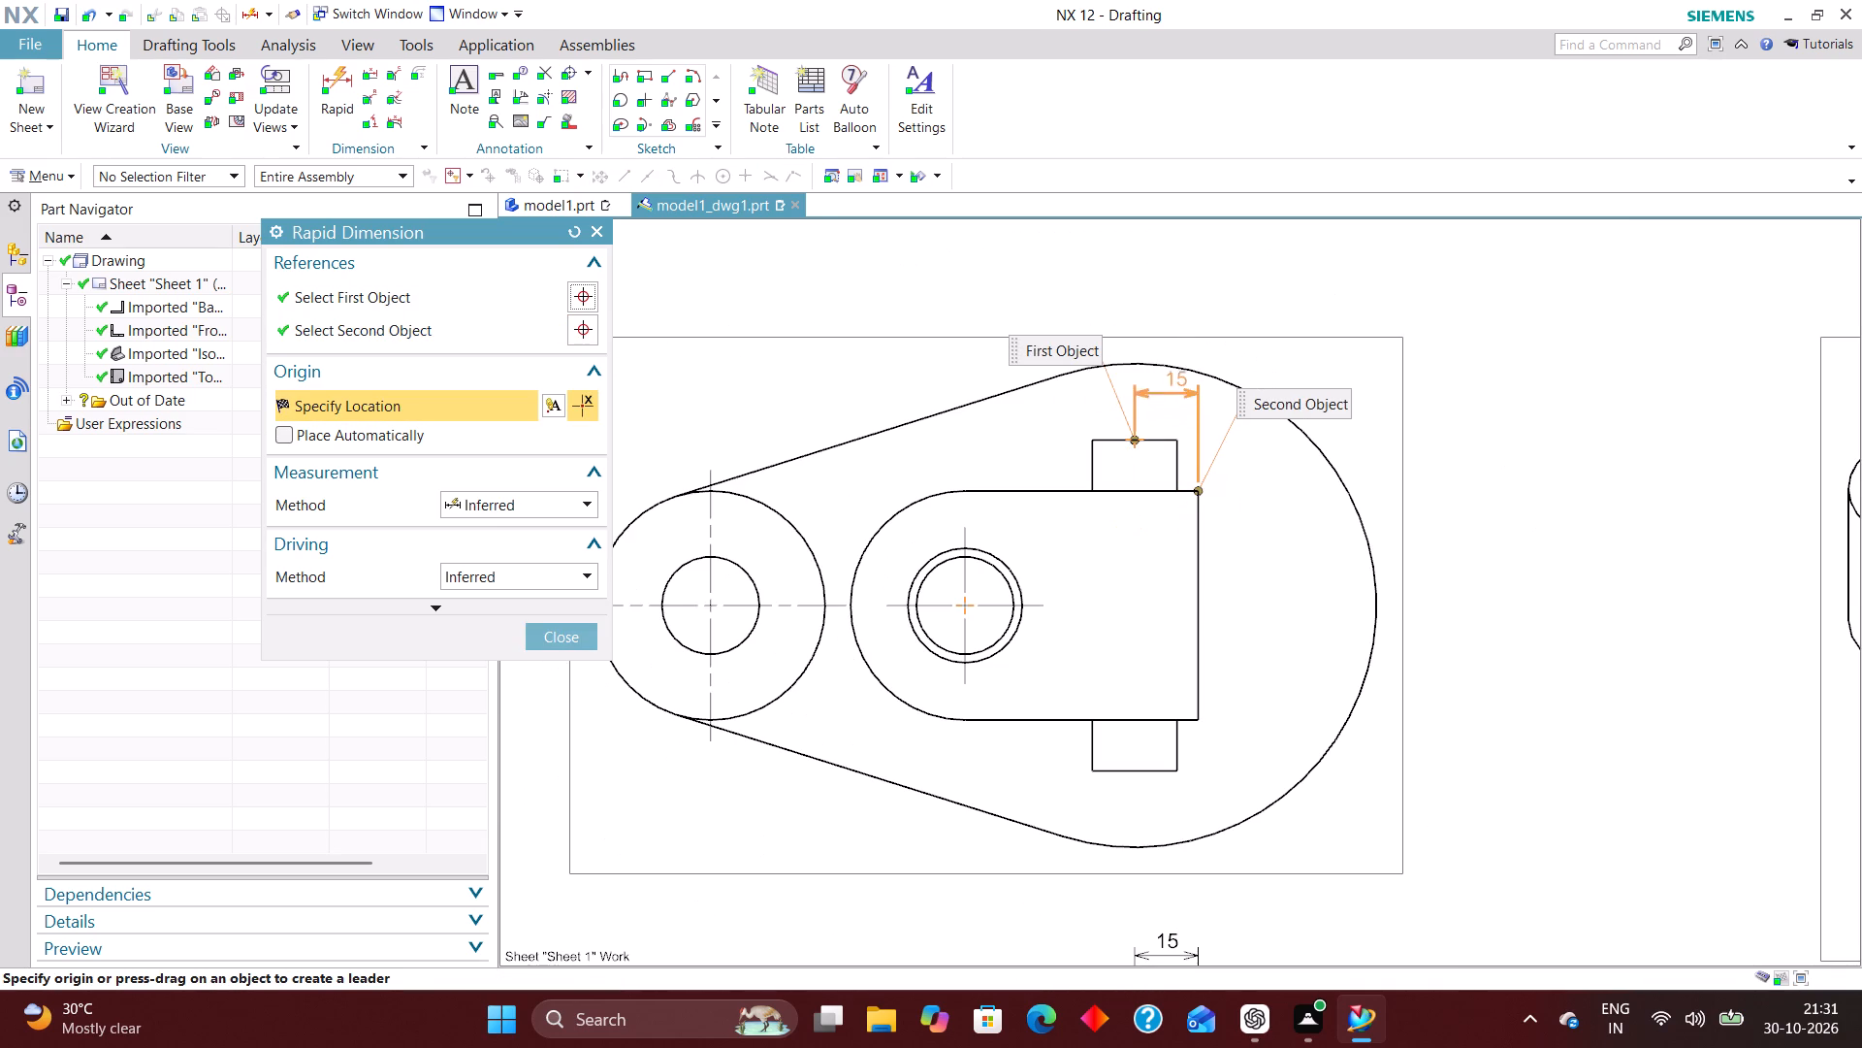
left_click(1172, 245)
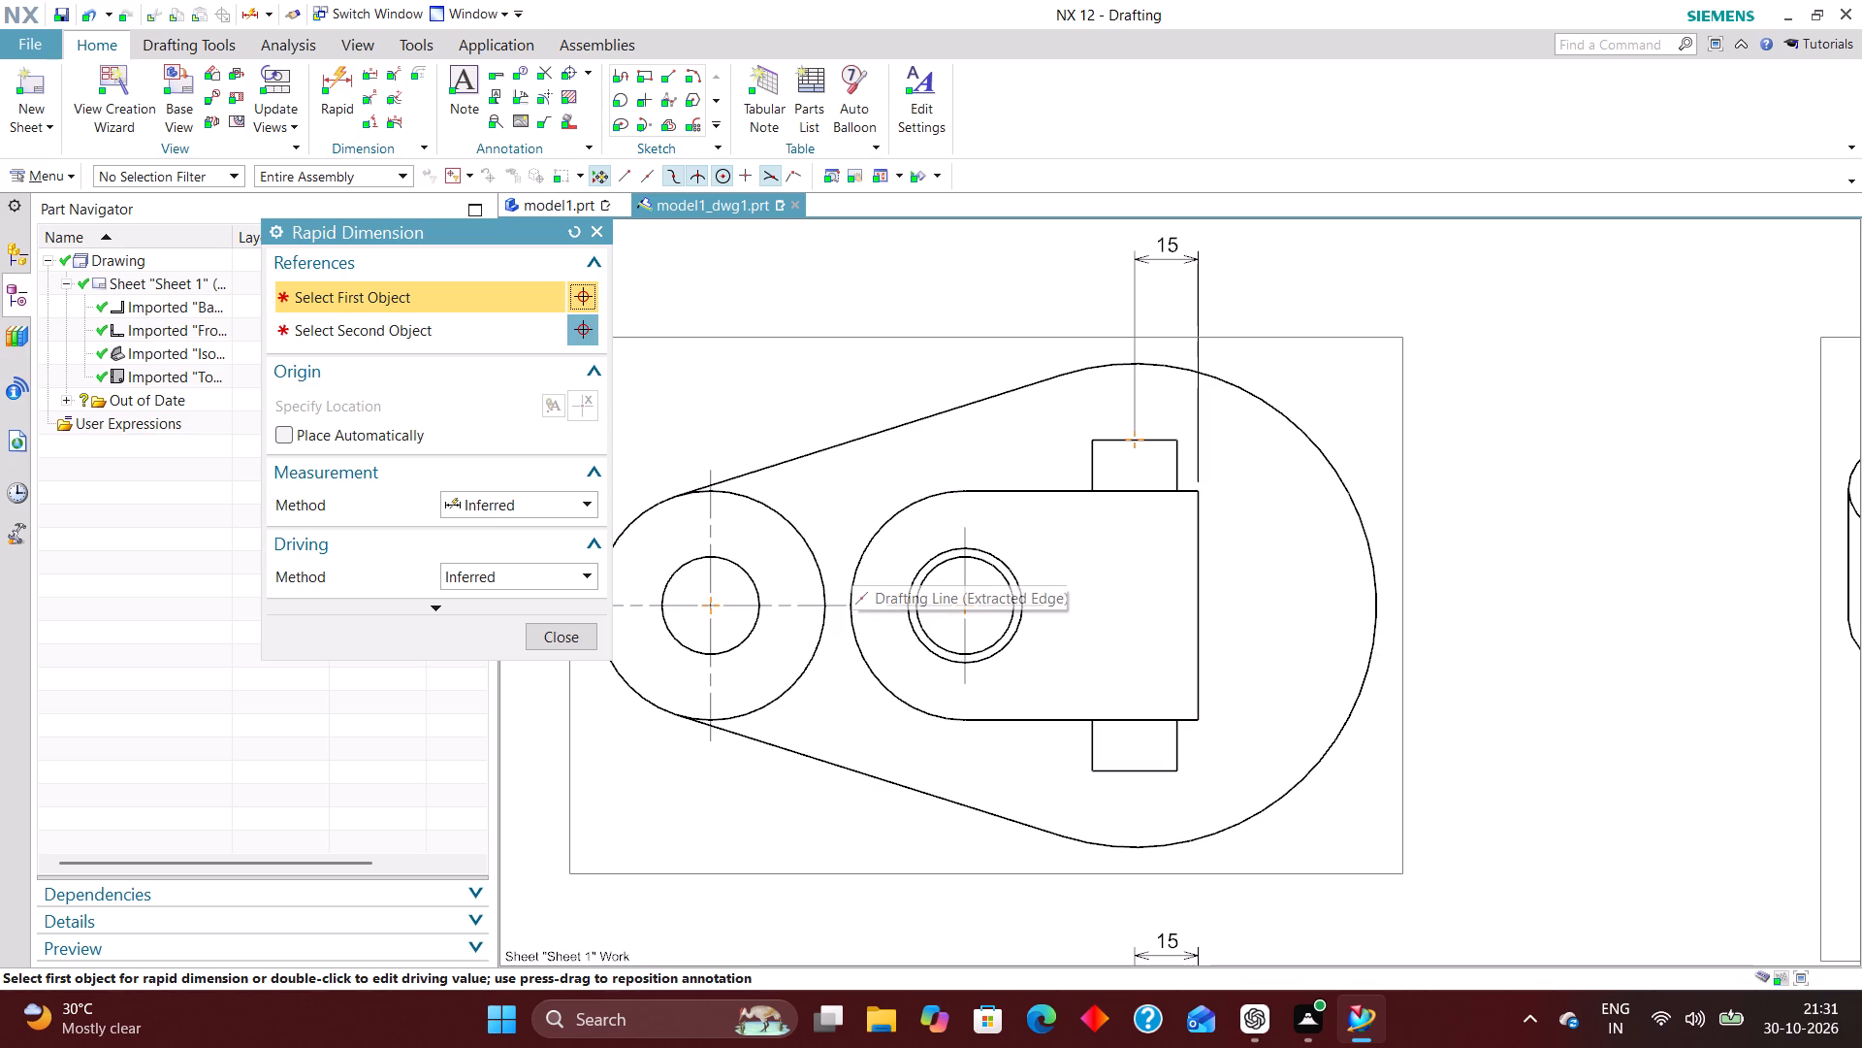
Dimension the horizontal distance from the block hole's centre to the upper lug's midpoint, placed above the top view.
left_click(964, 534)
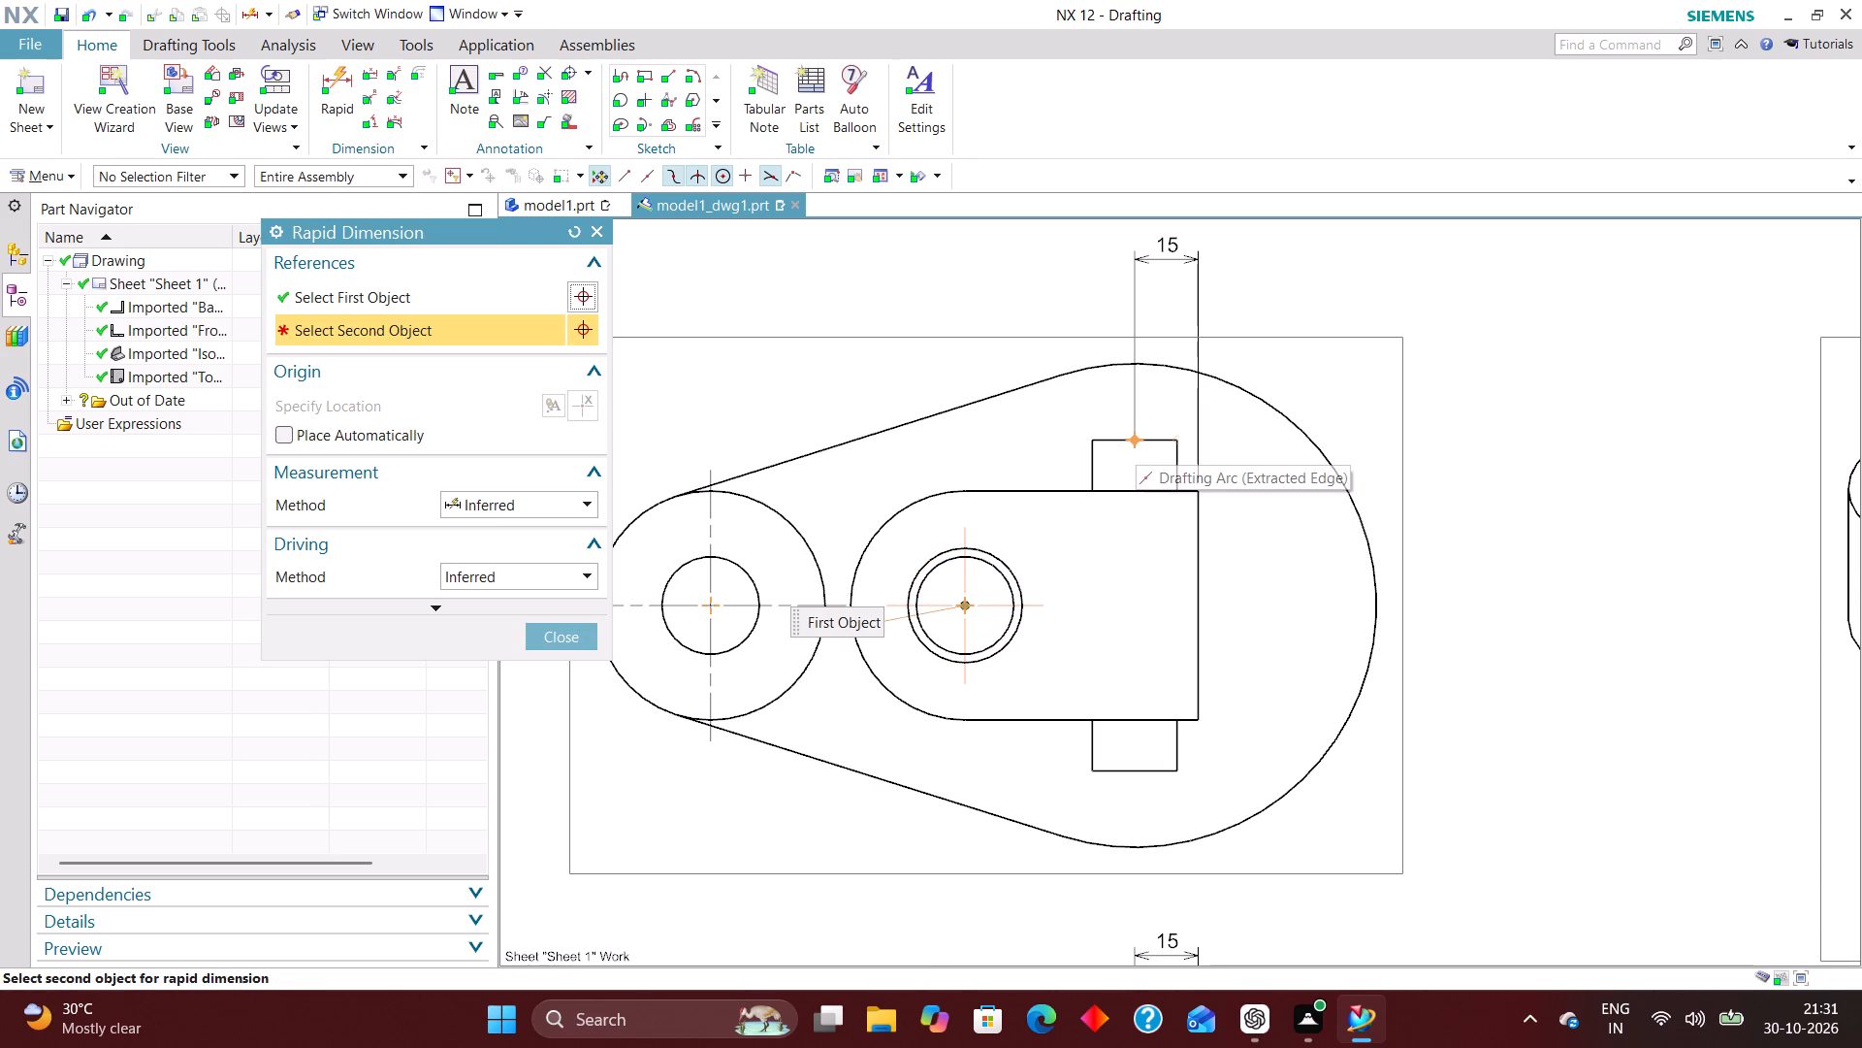
left_click(1134, 438)
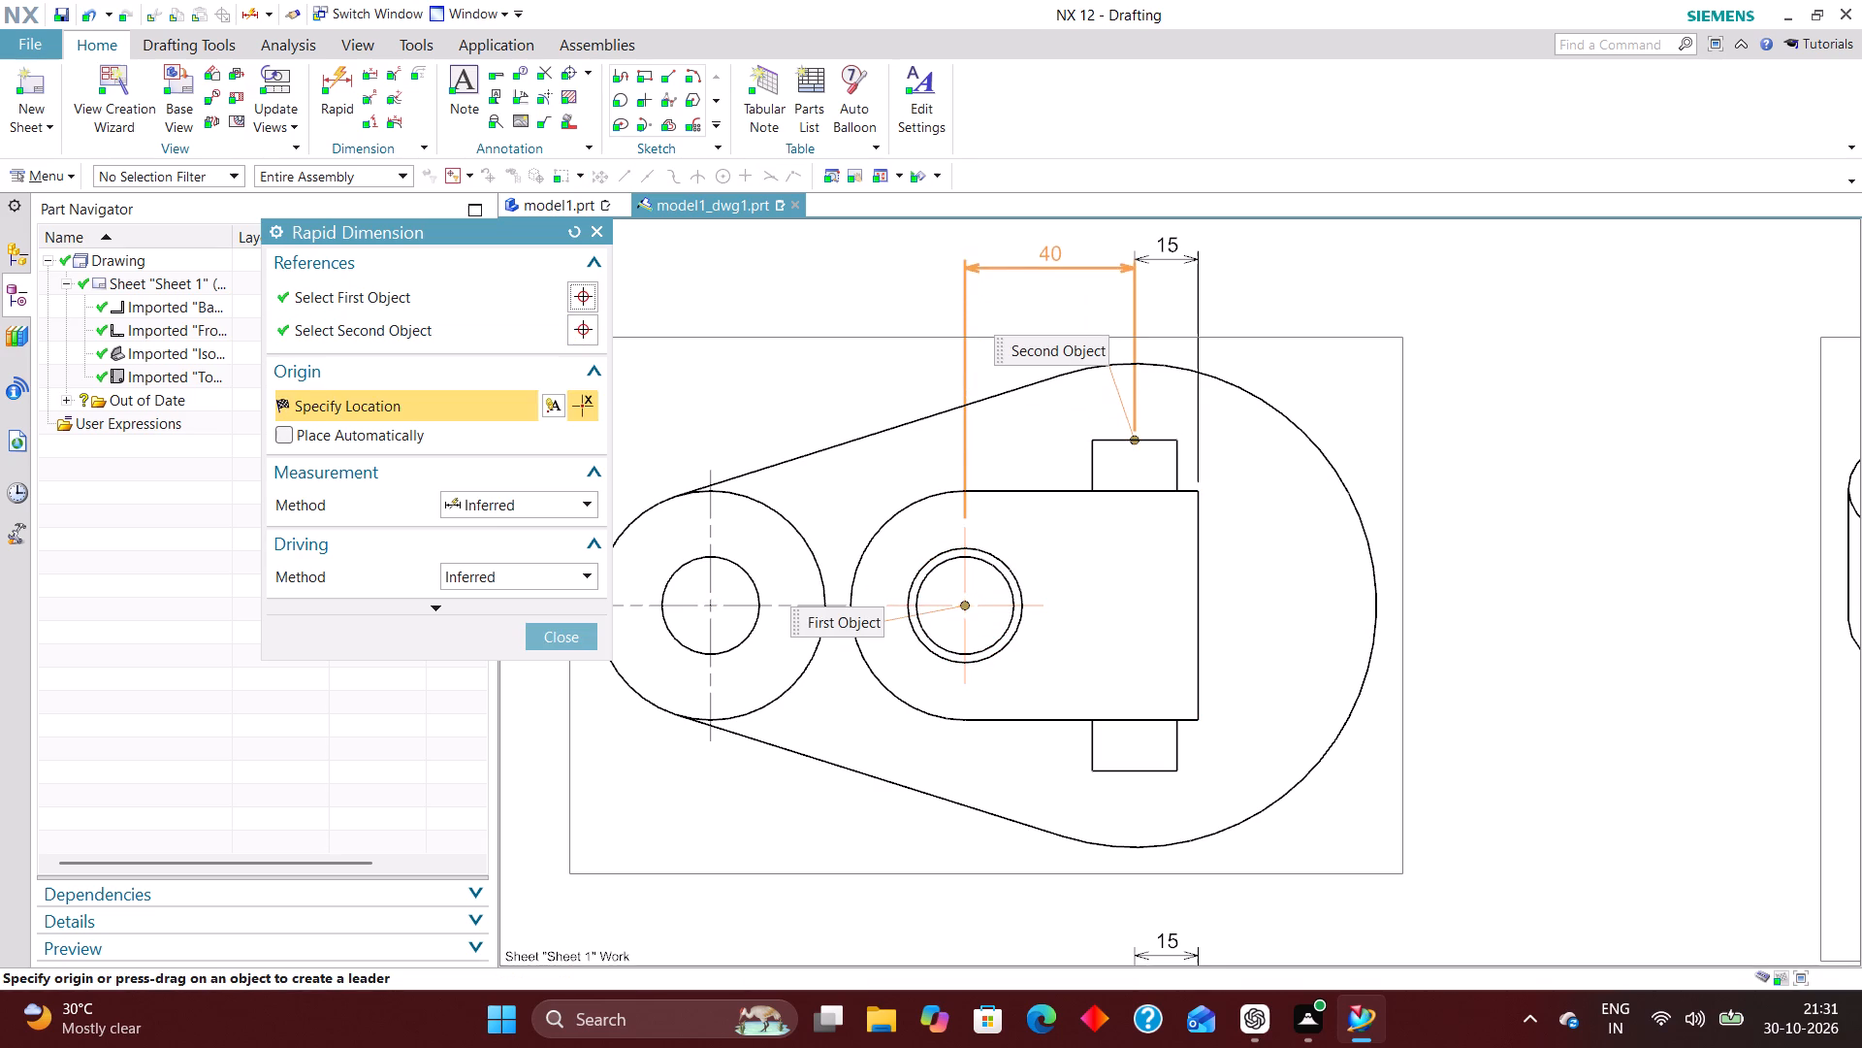
left_click(1060, 245)
Dimension the horizontal distance from the boss hole's centre to the upper lug's midpoint, placed above the top view.
scroll(1145, 702, "down", 2)
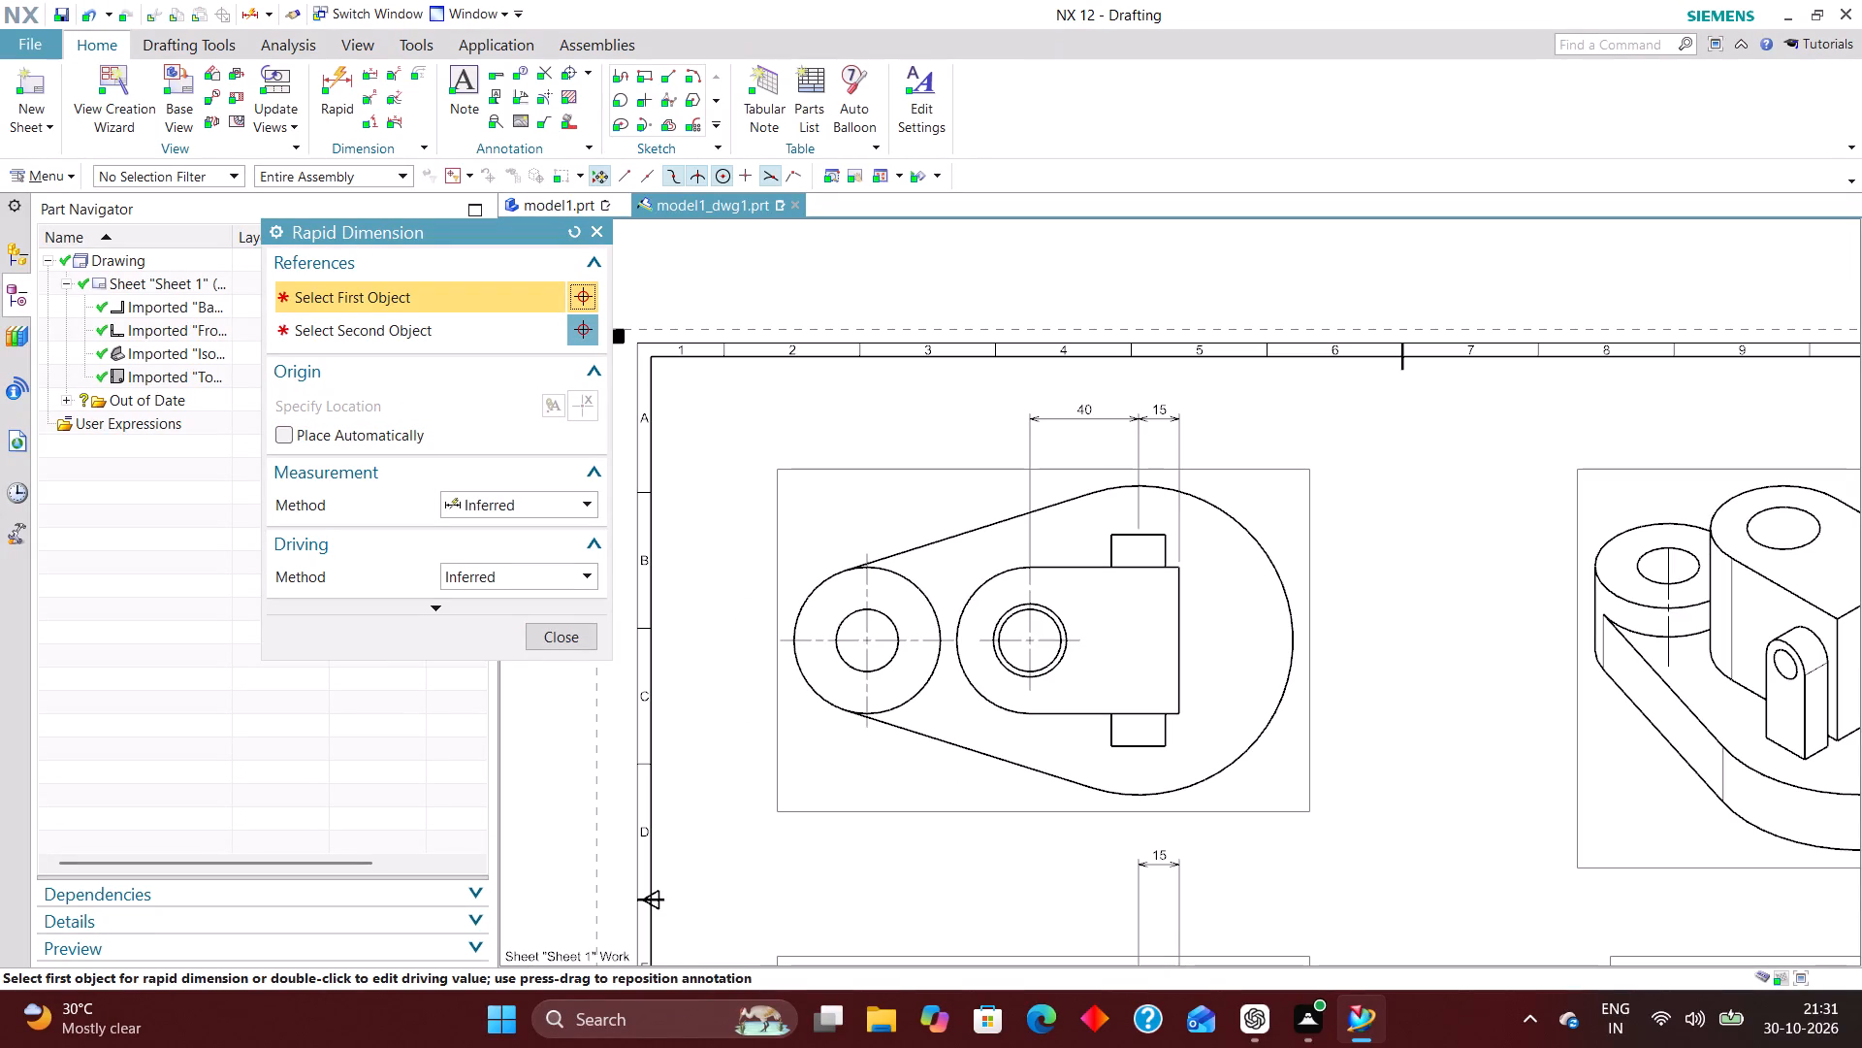
left_click(875, 589)
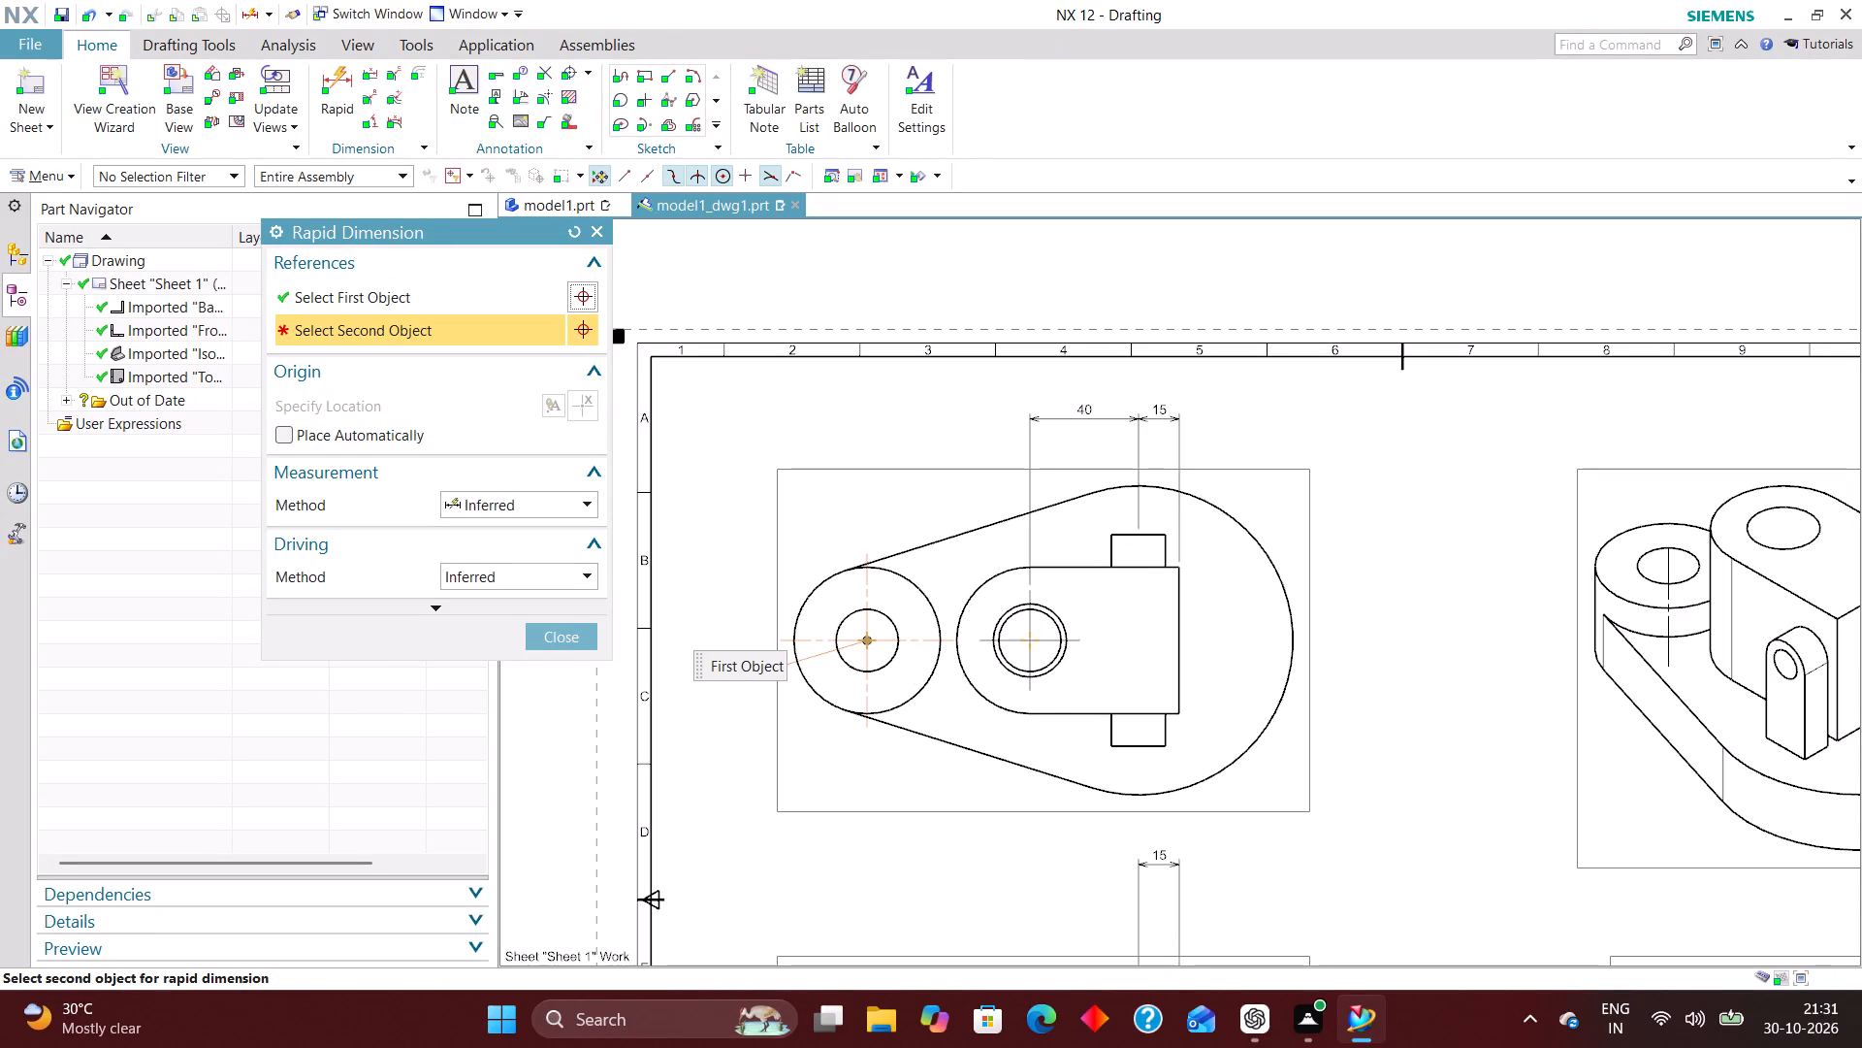
left_click(1140, 532)
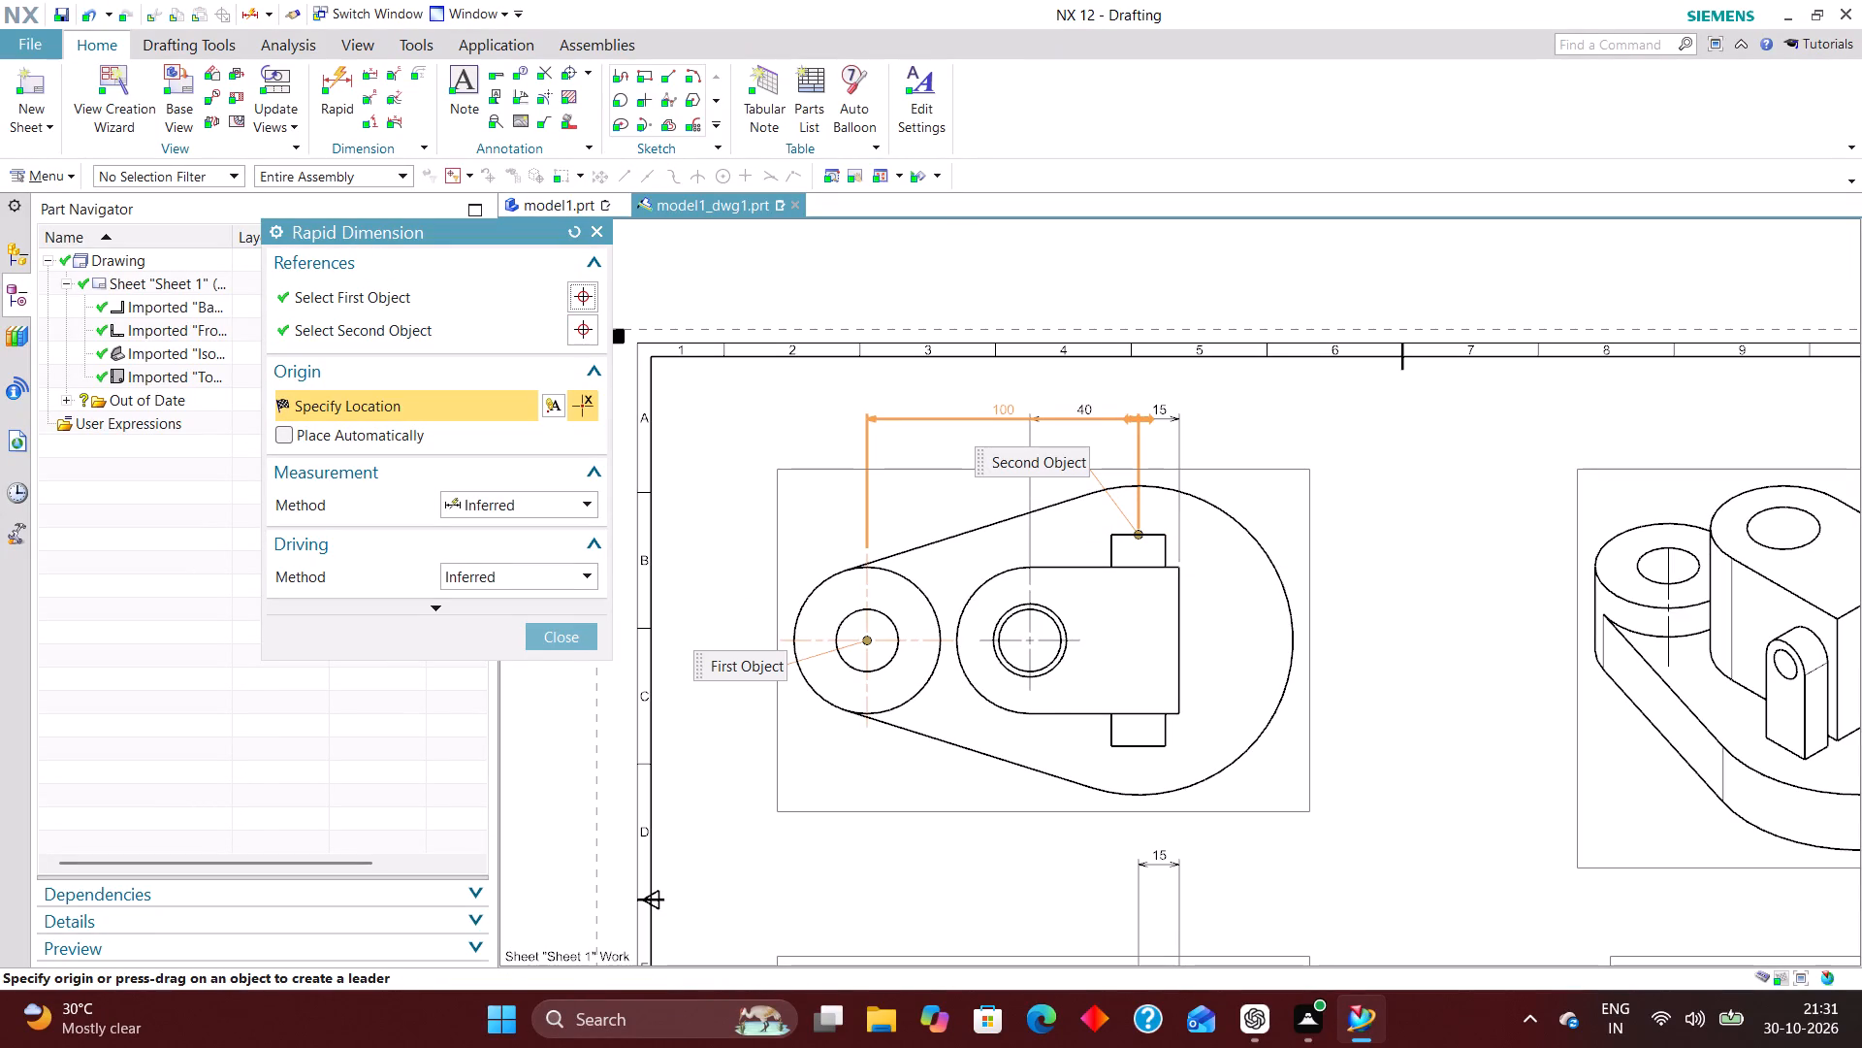
left_click(1008, 409)
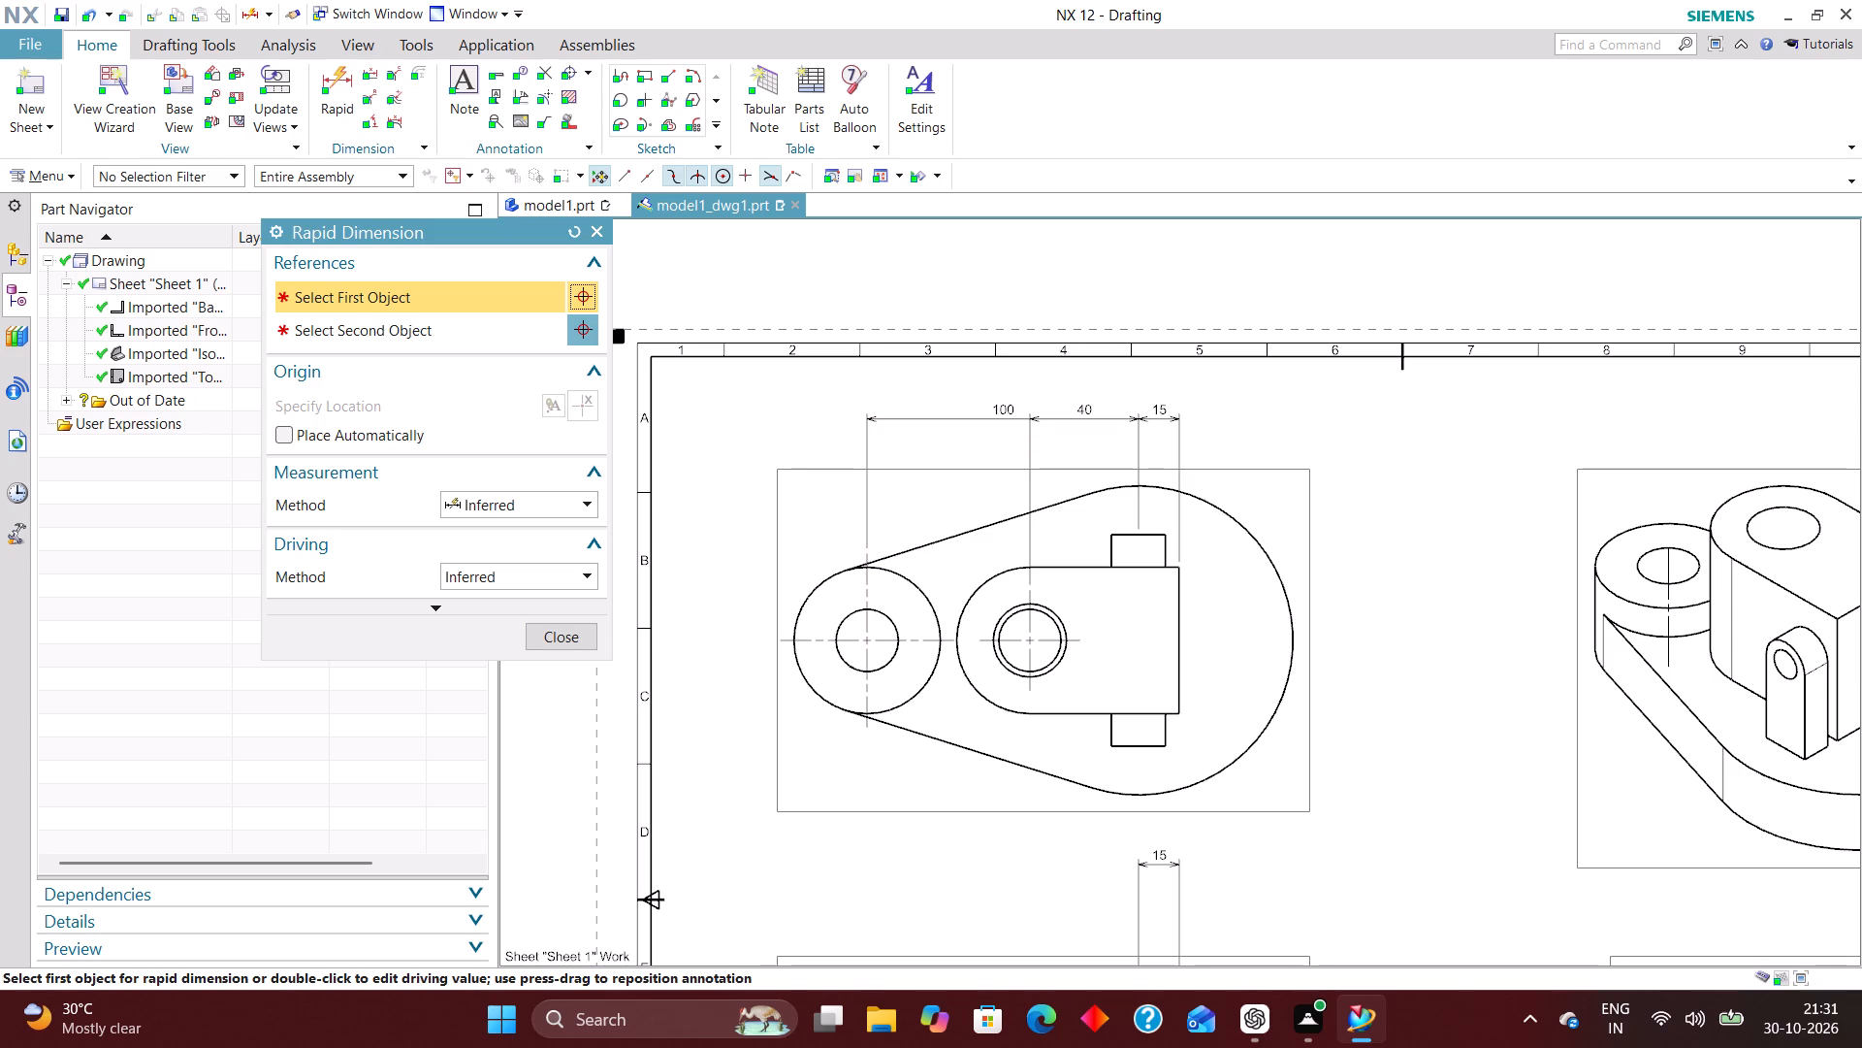
left_click(562, 632)
Stagger the three dimensions above the top view on separate levels, with 15 lowest, 40 in the middle and 100 highest.
scroll(989, 556, "down", 1)
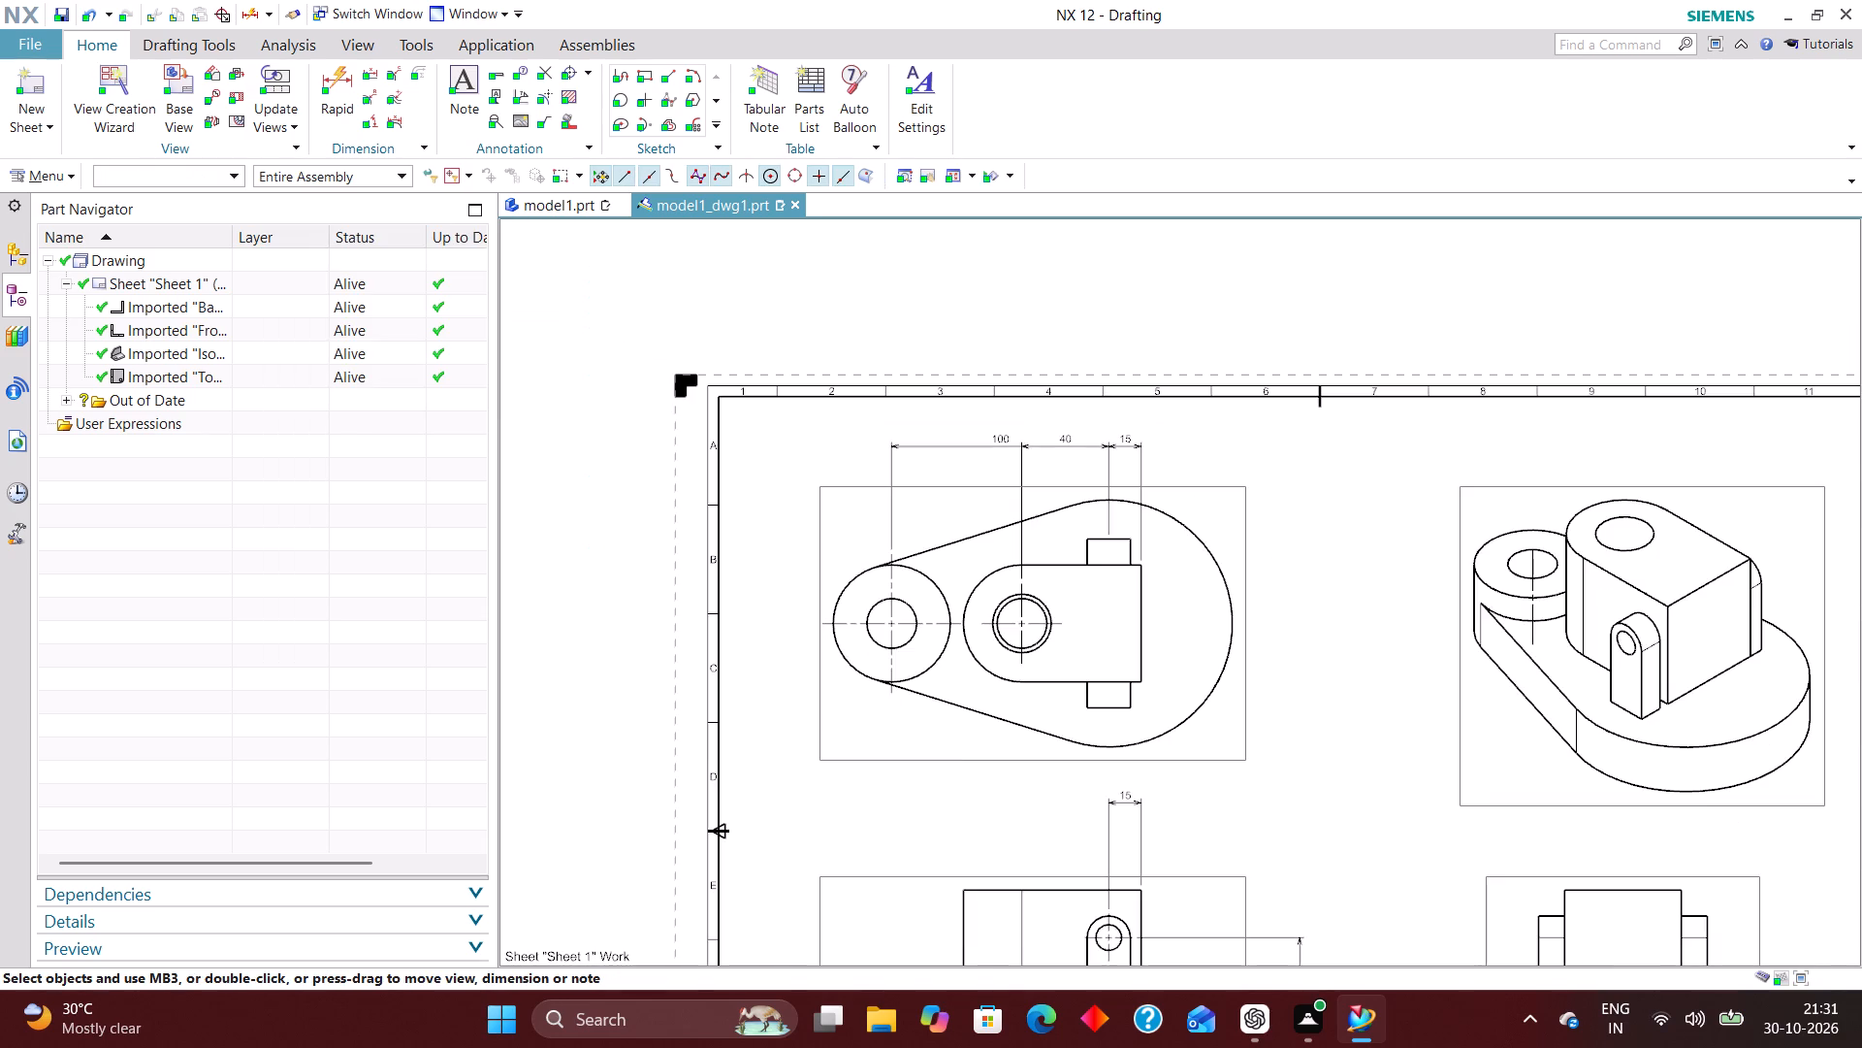
scroll(1052, 453, "up", 5)
left_click_drag(1086, 419, 1072, 502)
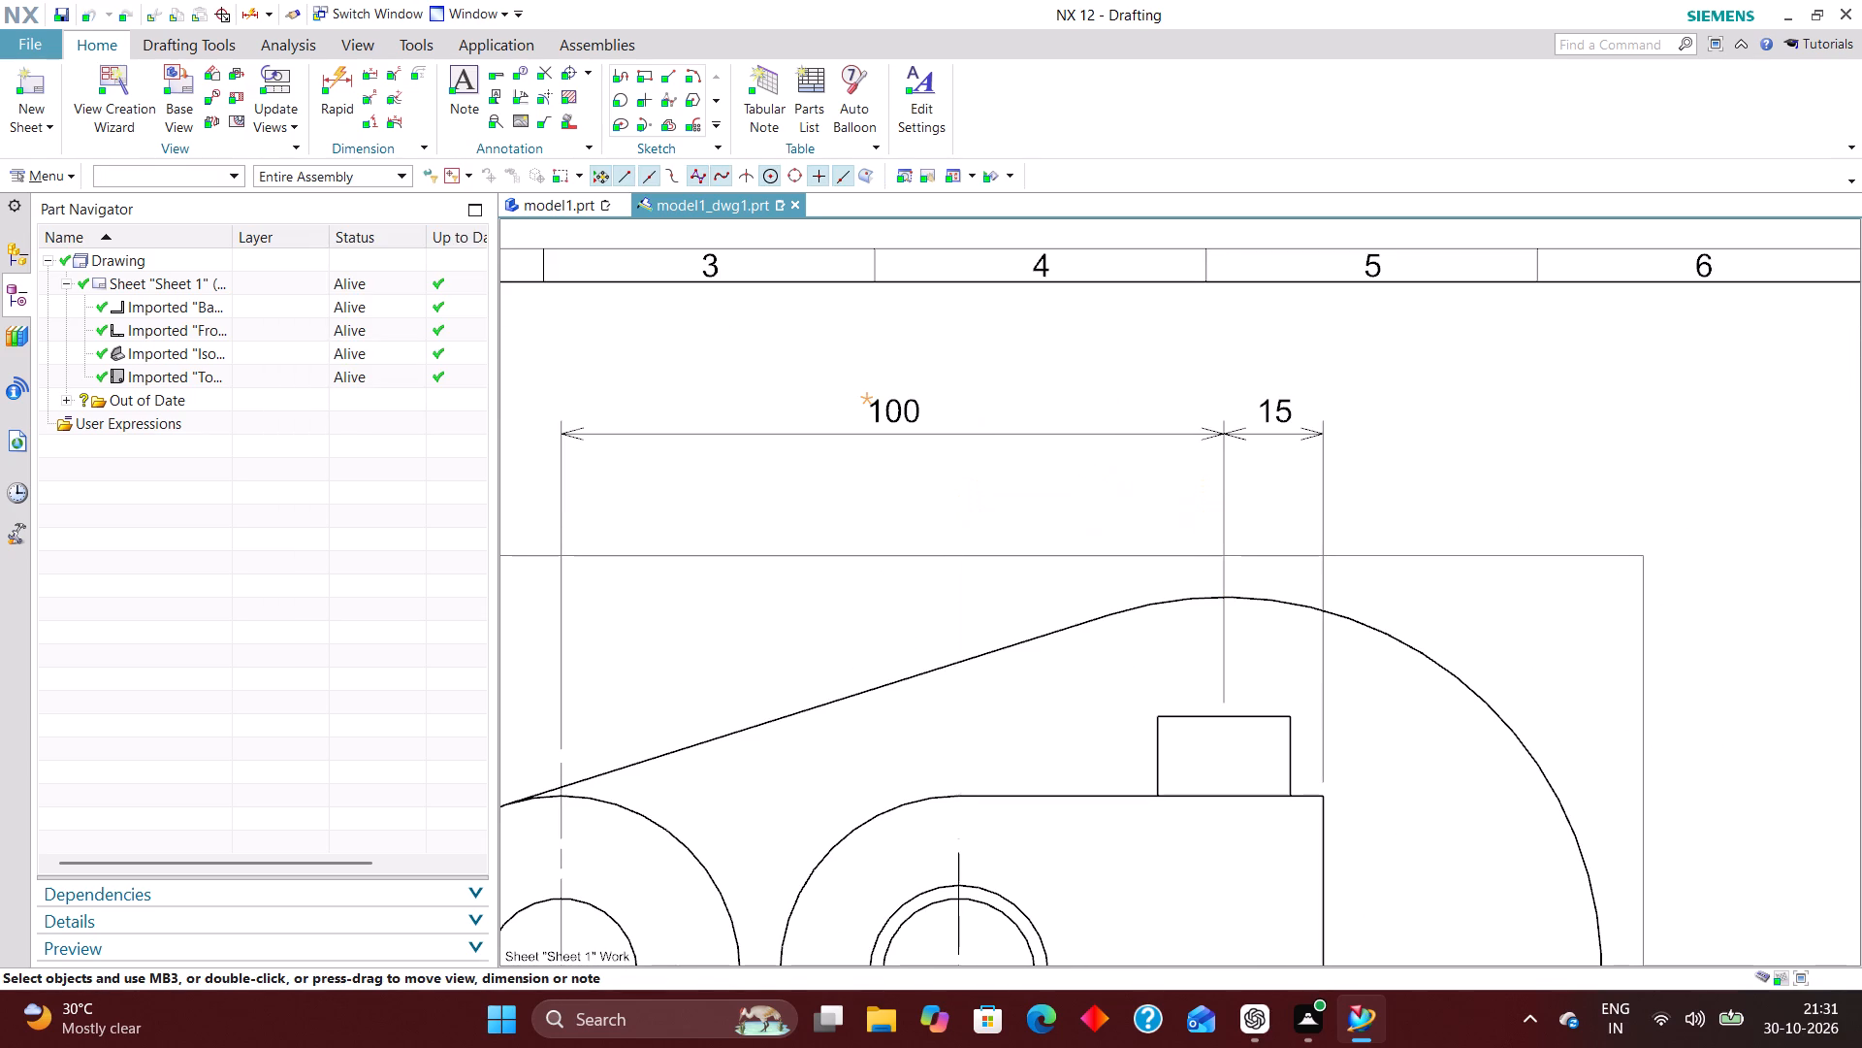
left_click_drag(1283, 419, 1282, 535)
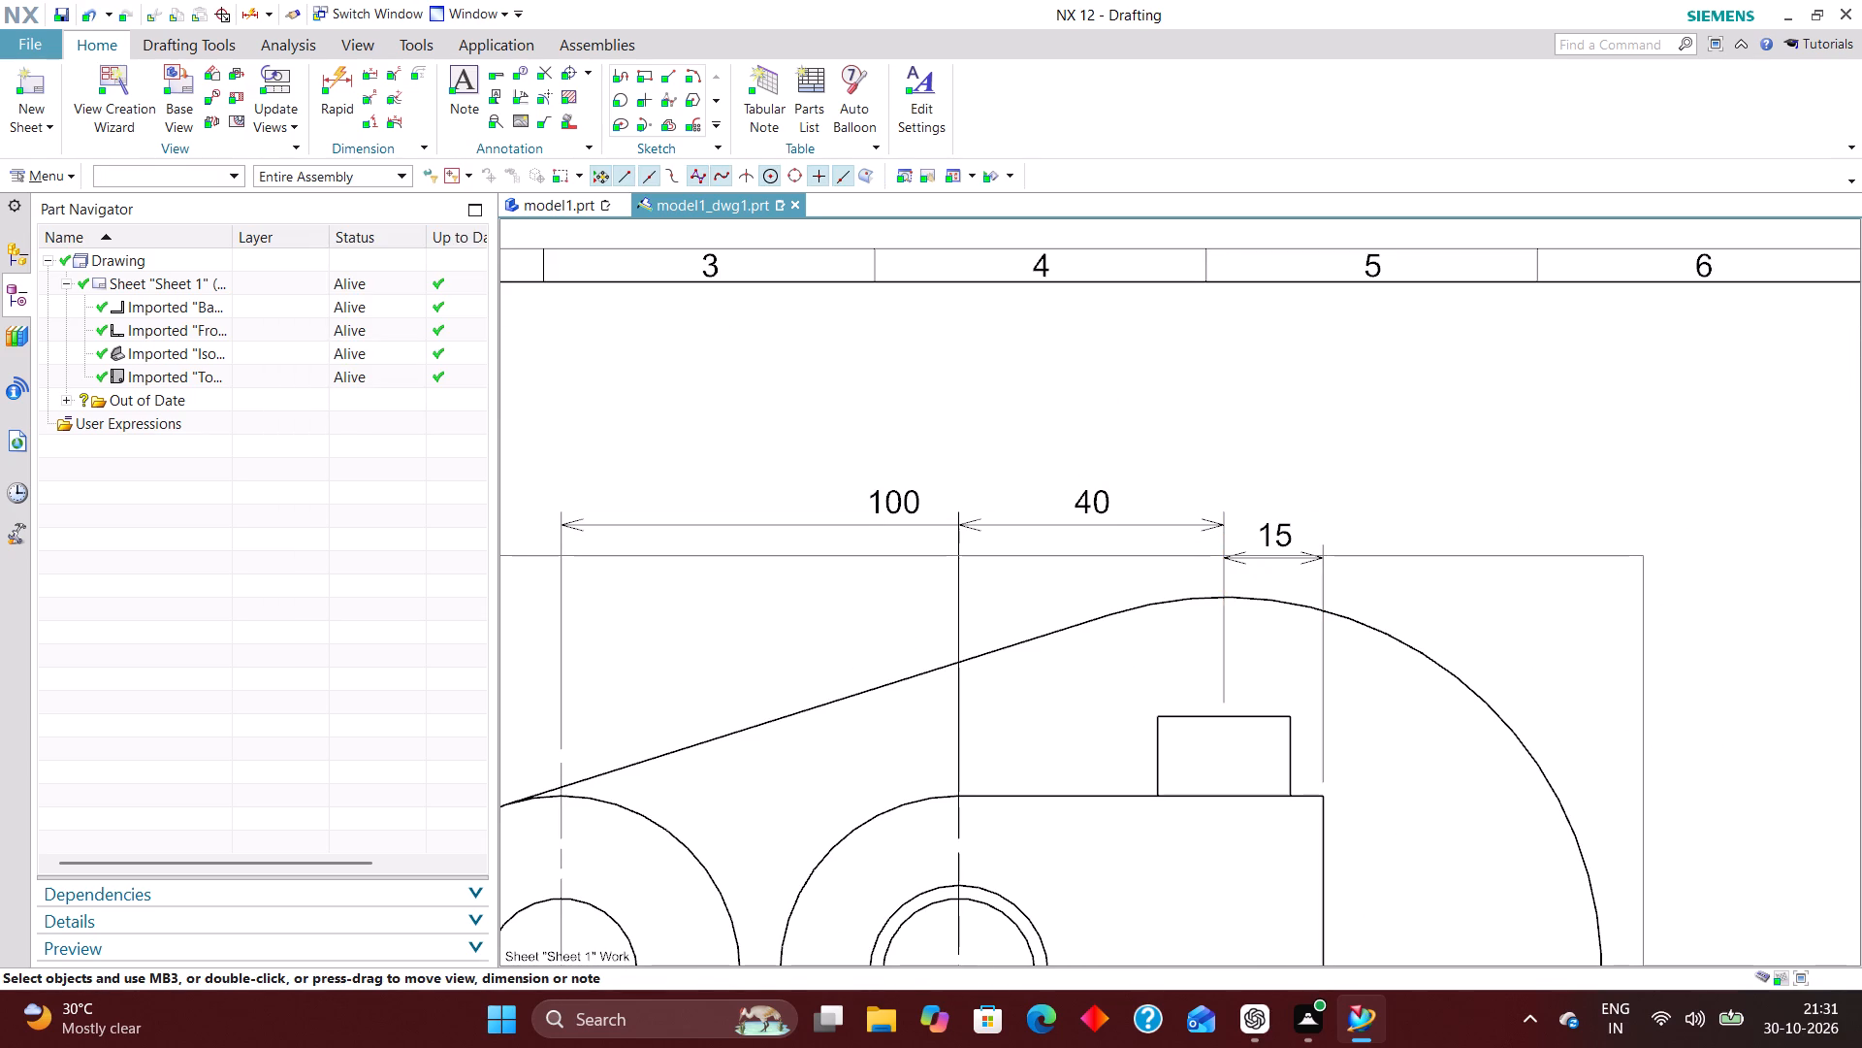
left_click_drag(899, 521, 934, 404)
left_click_drag(1100, 514, 1078, 481)
left_click_drag(1263, 558, 1254, 531)
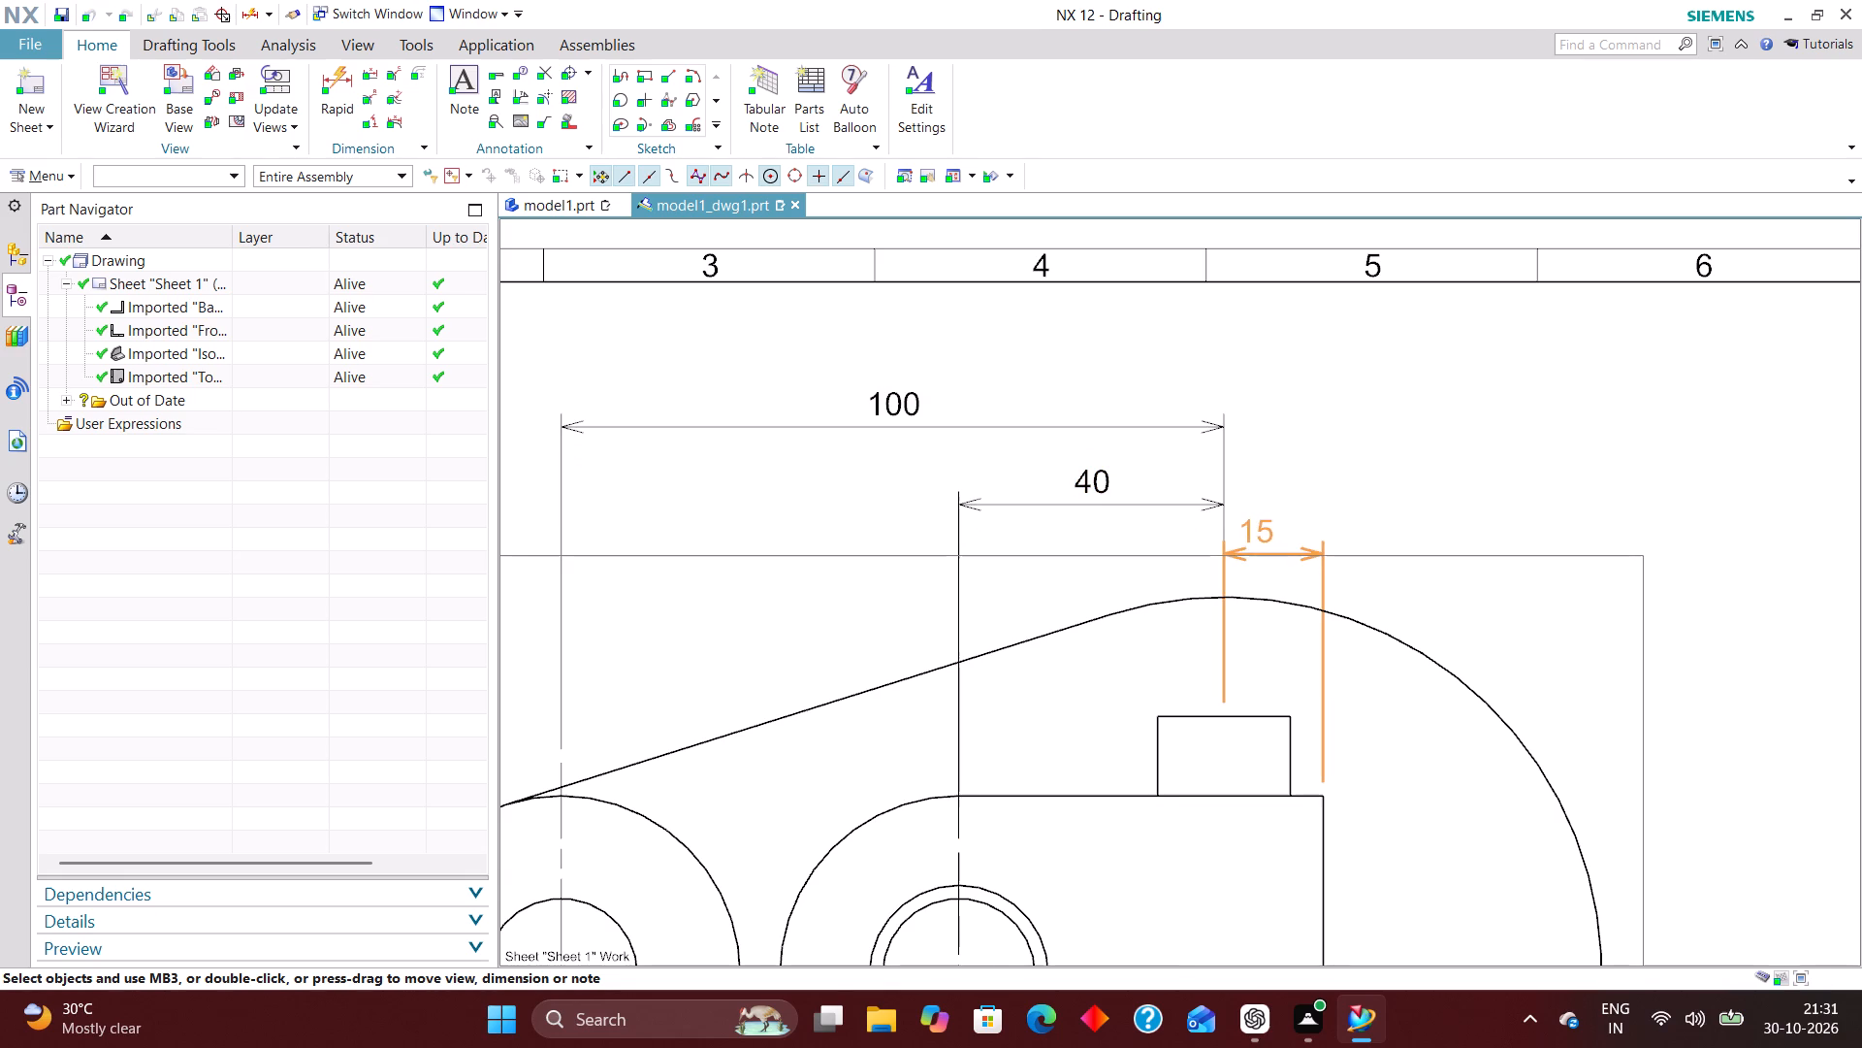
left_click_drag(1254, 531, 1260, 532)
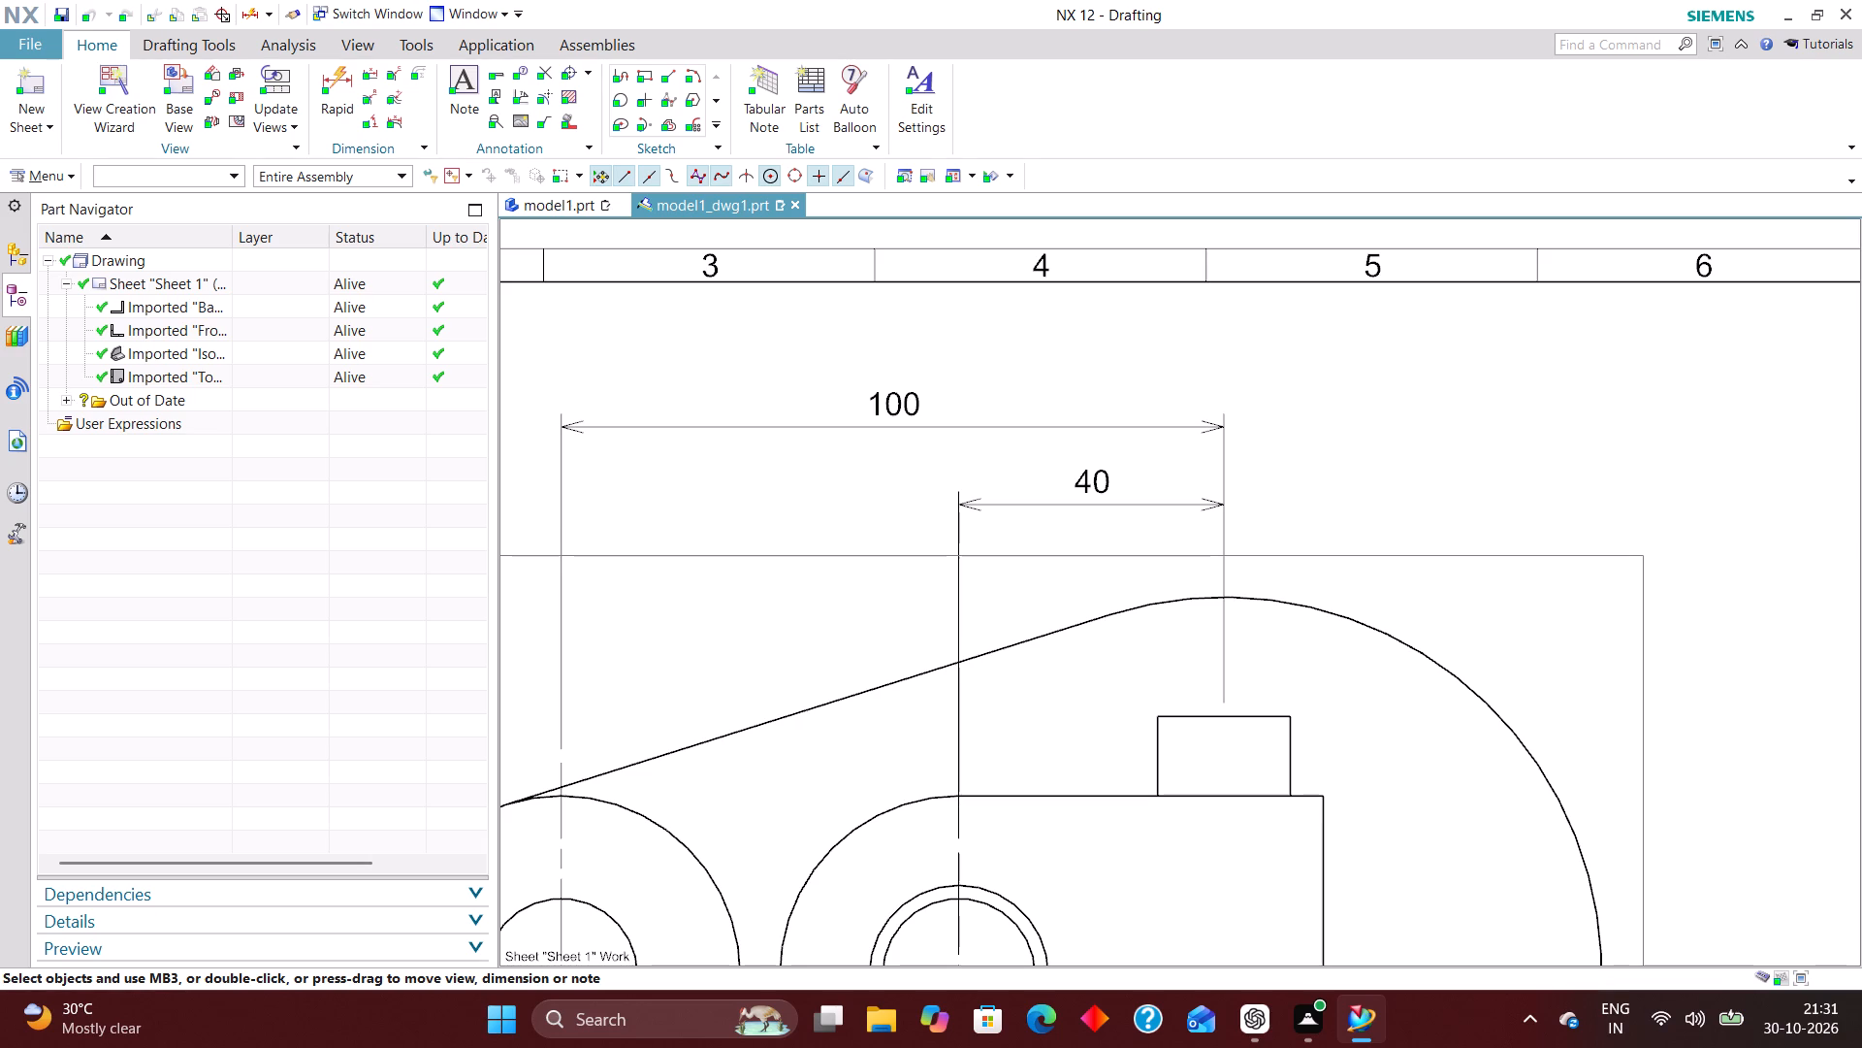
Dimension the cylindrical boss's full height from the base's bottom edge in the front view, placed beside the boss.
scroll(985, 508, "down", 3)
scroll(1071, 769, "up", 1)
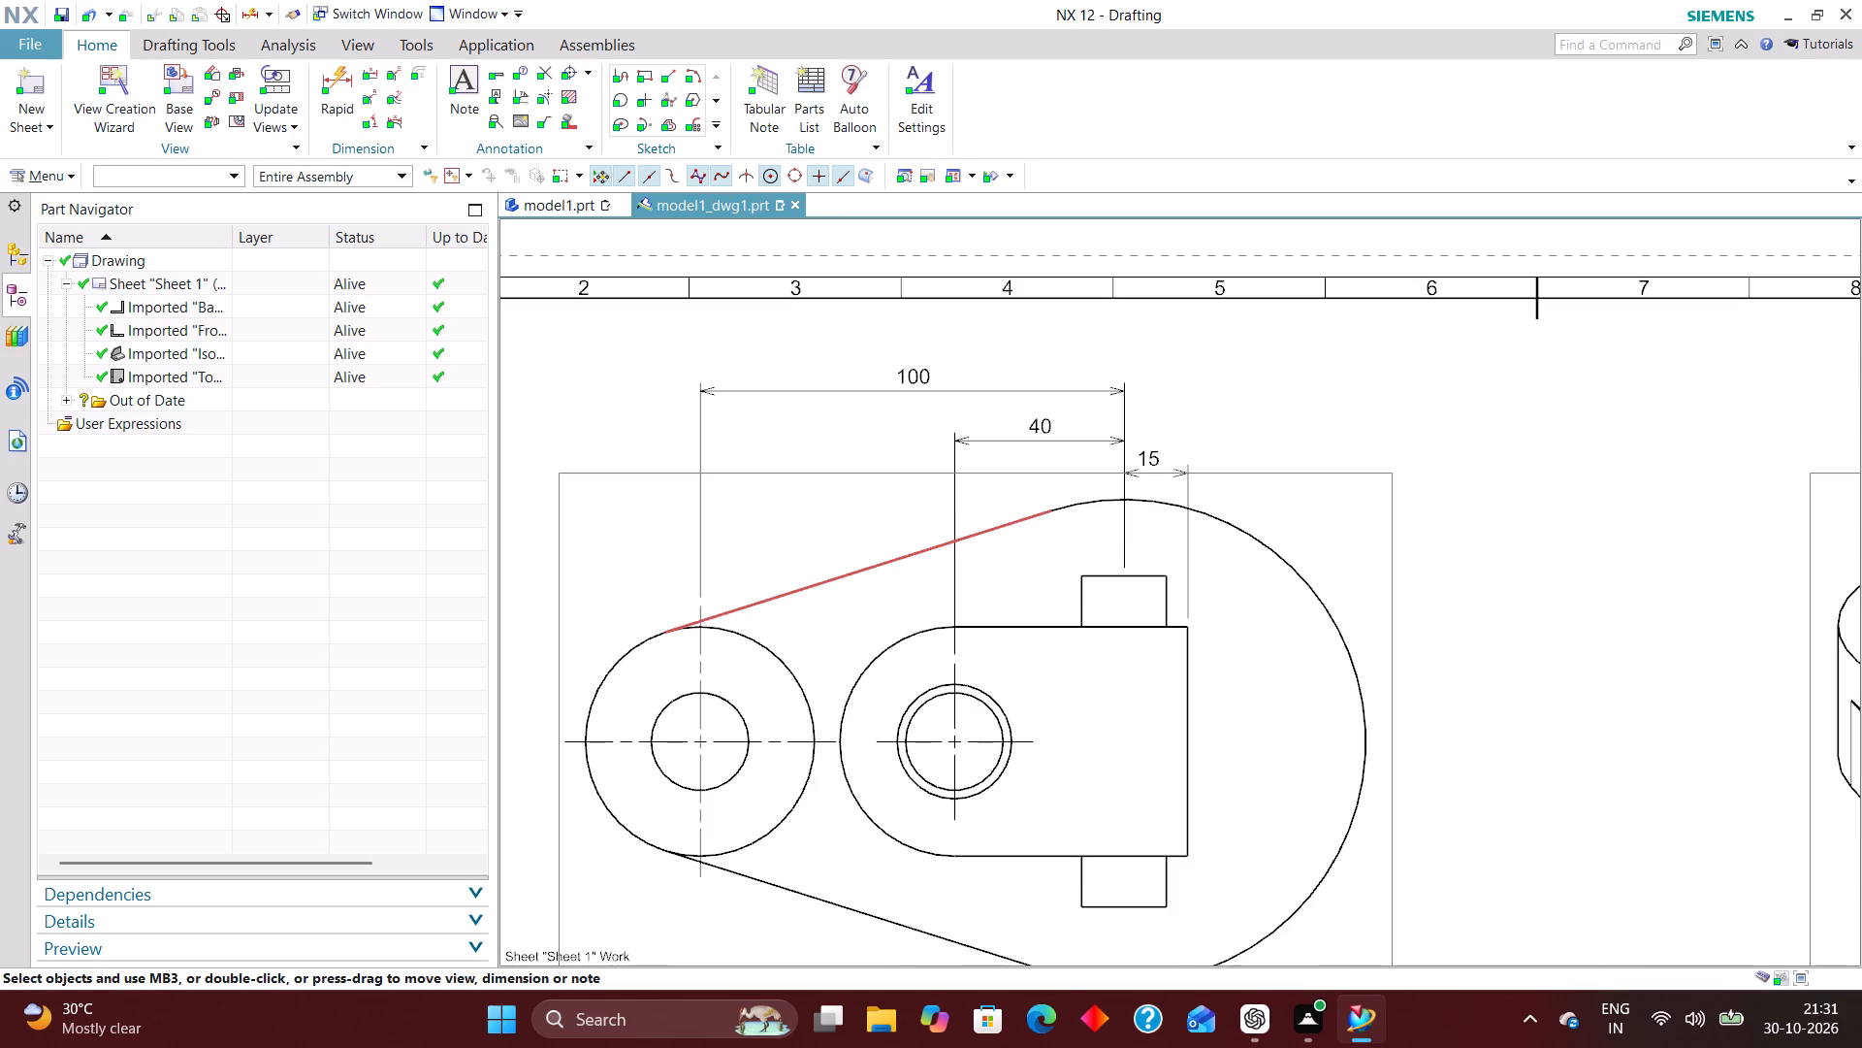
scroll(1056, 565, "down", 2)
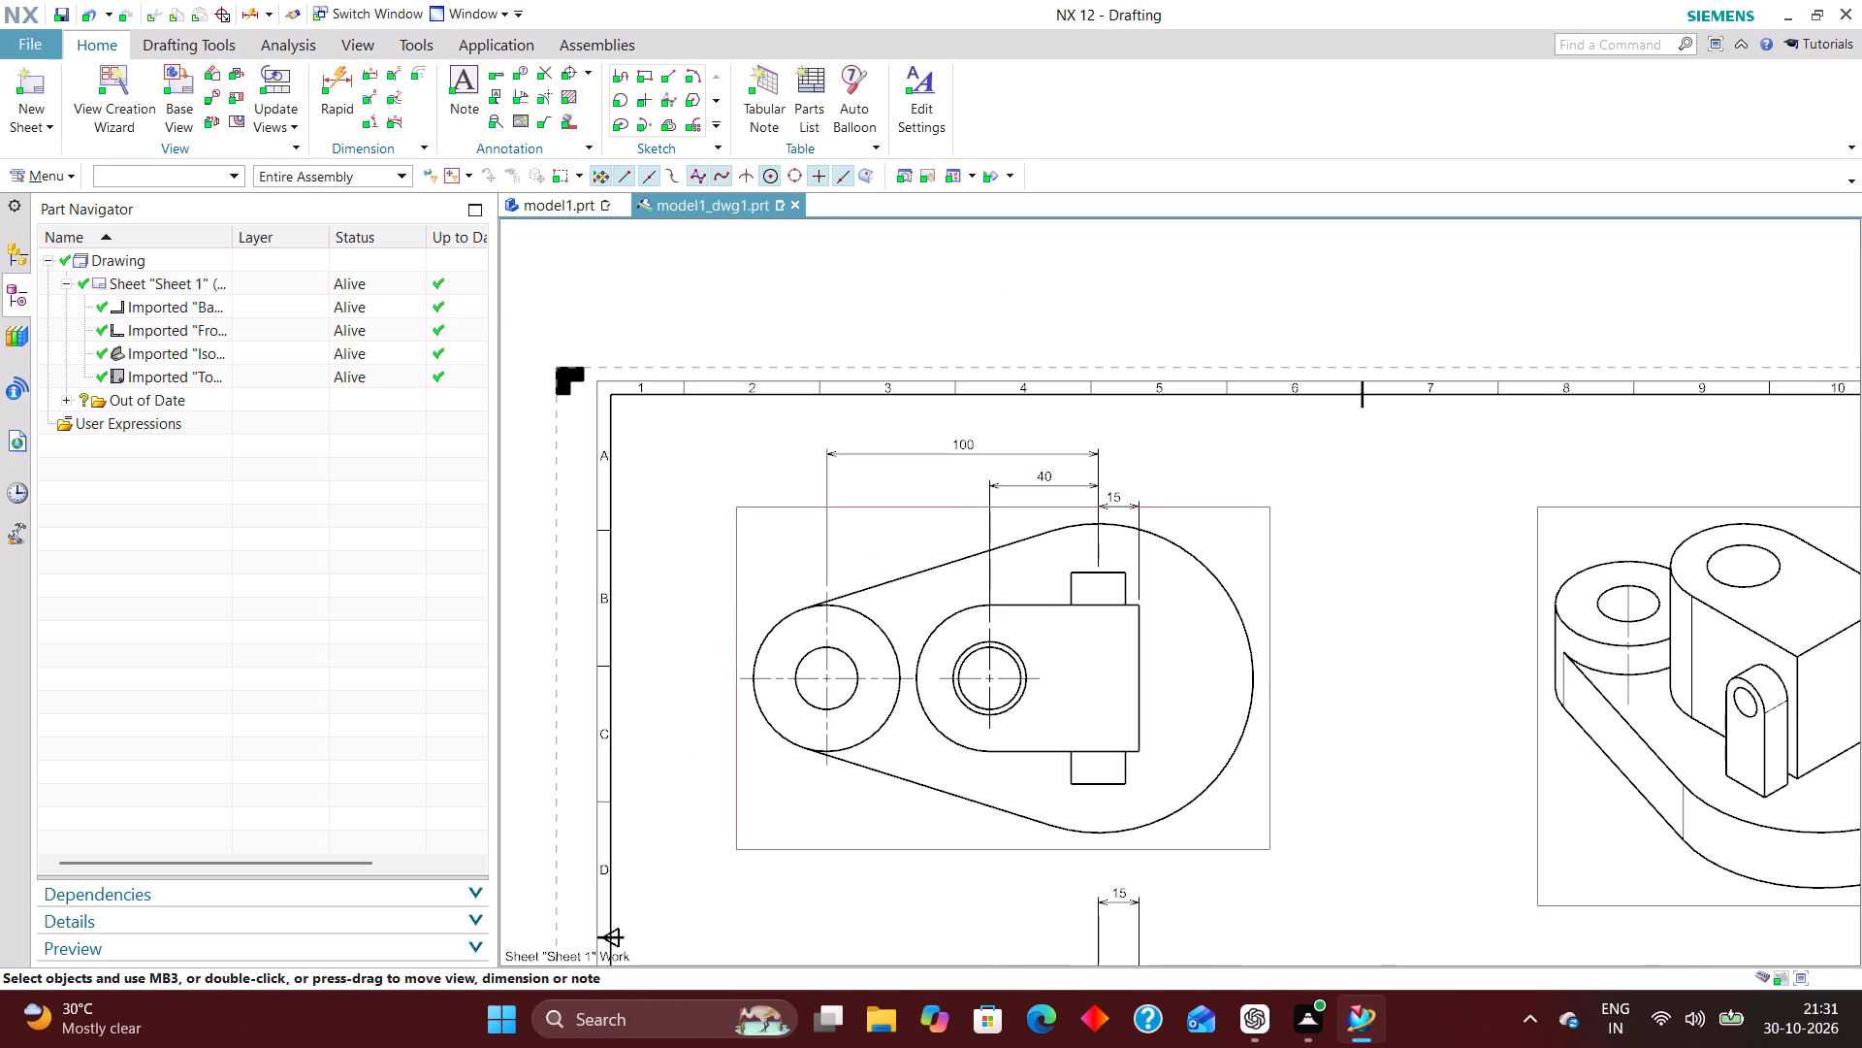
scroll(1263, 714, "down", 2)
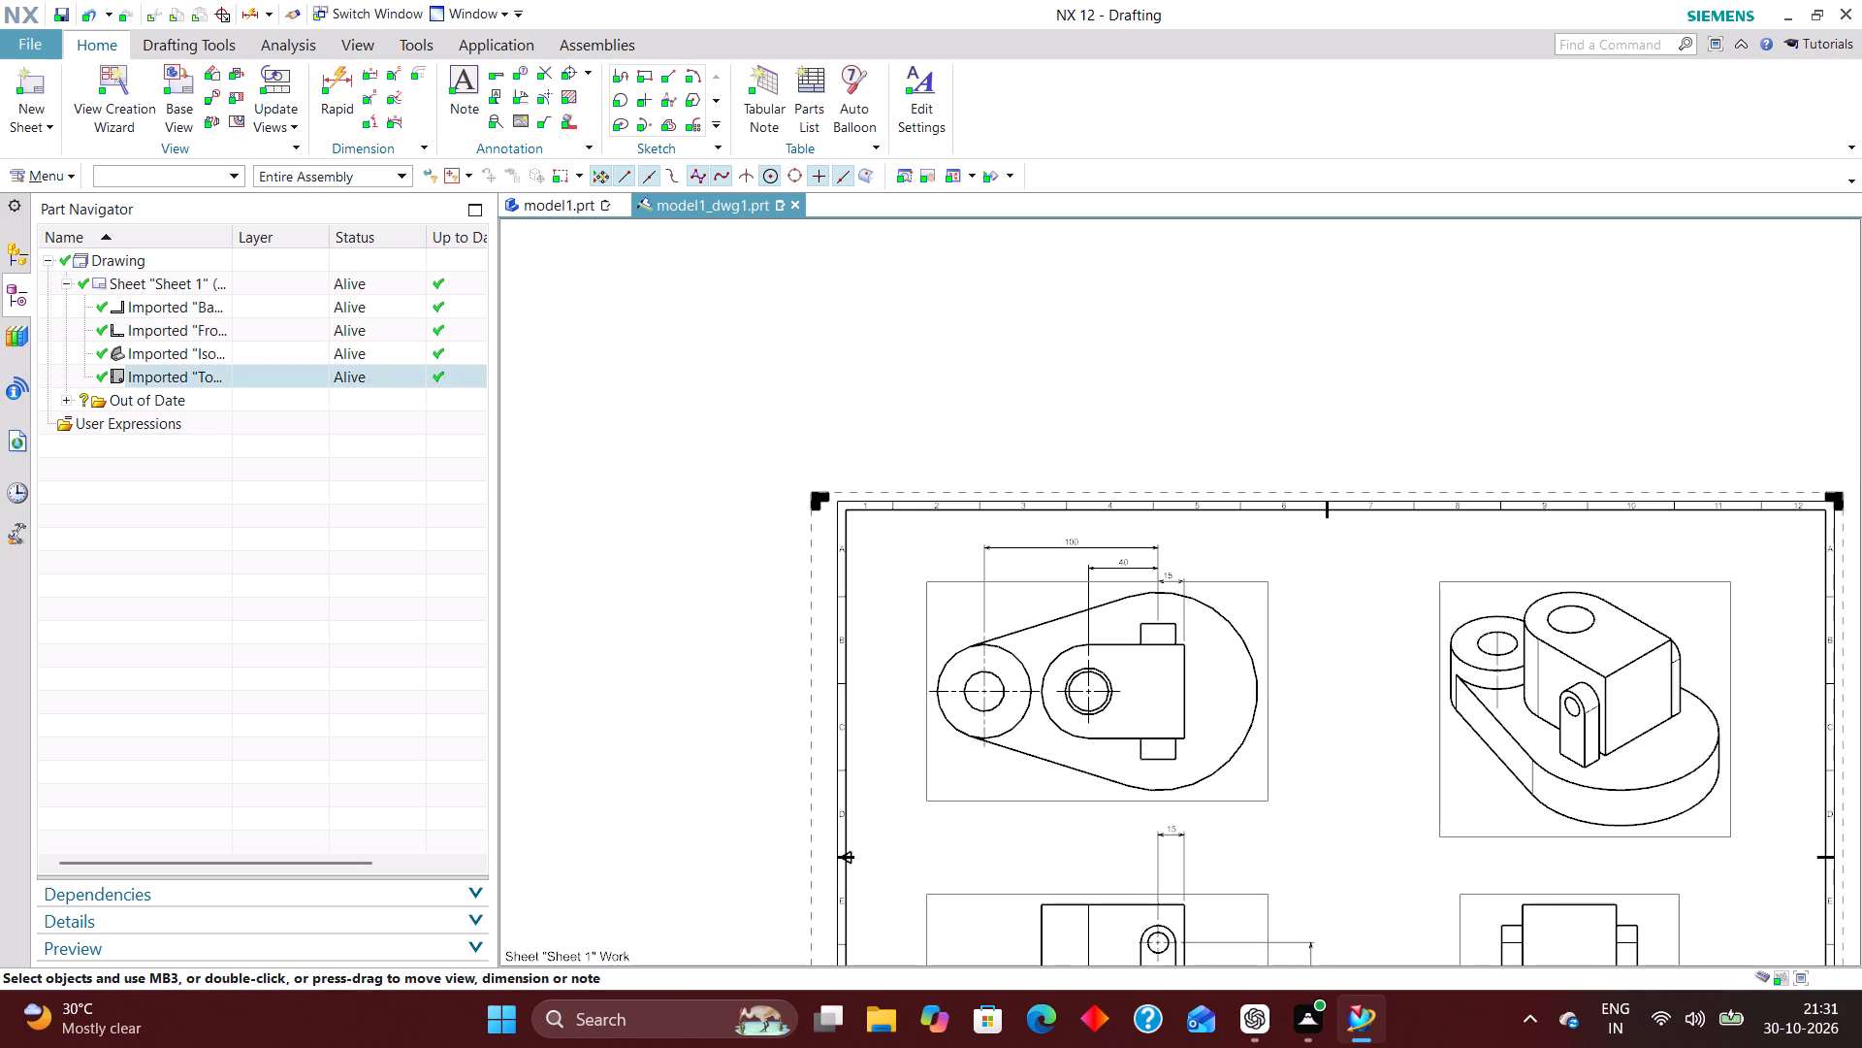
scroll(1089, 612, "down", 3)
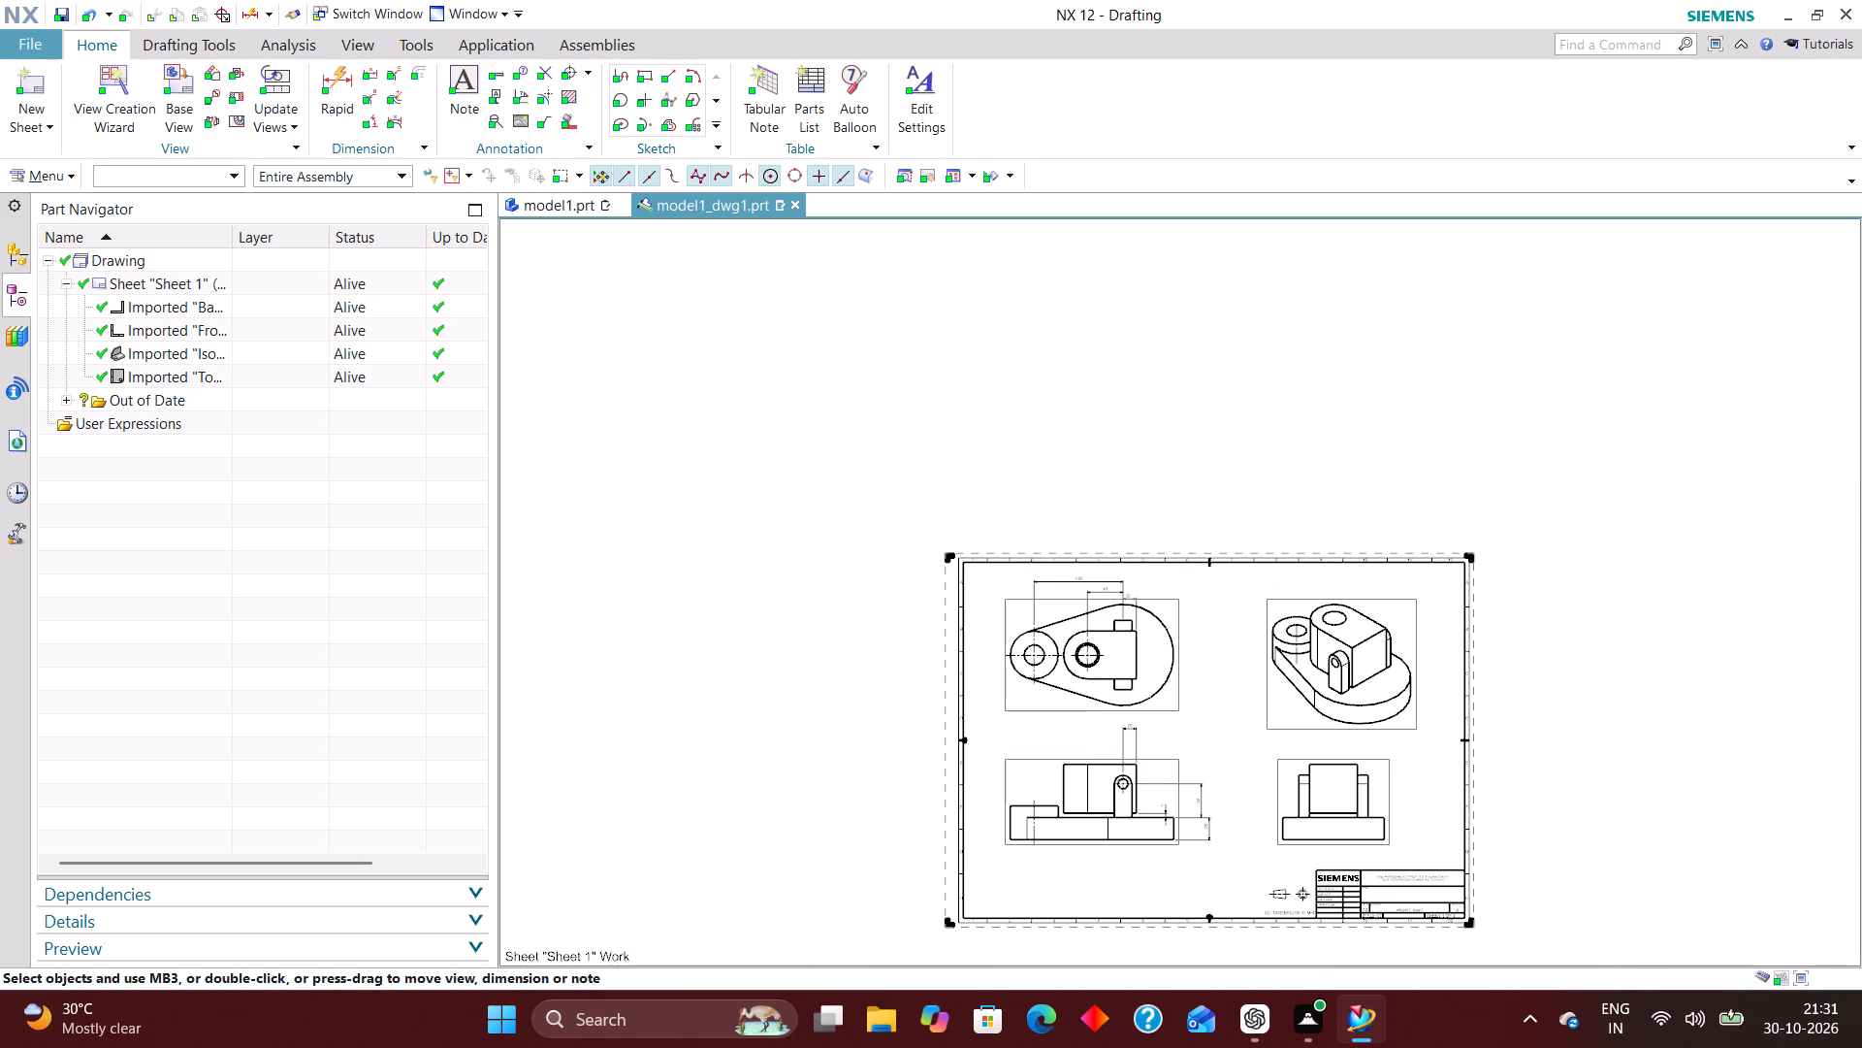
scroll(1160, 696, "up", 2)
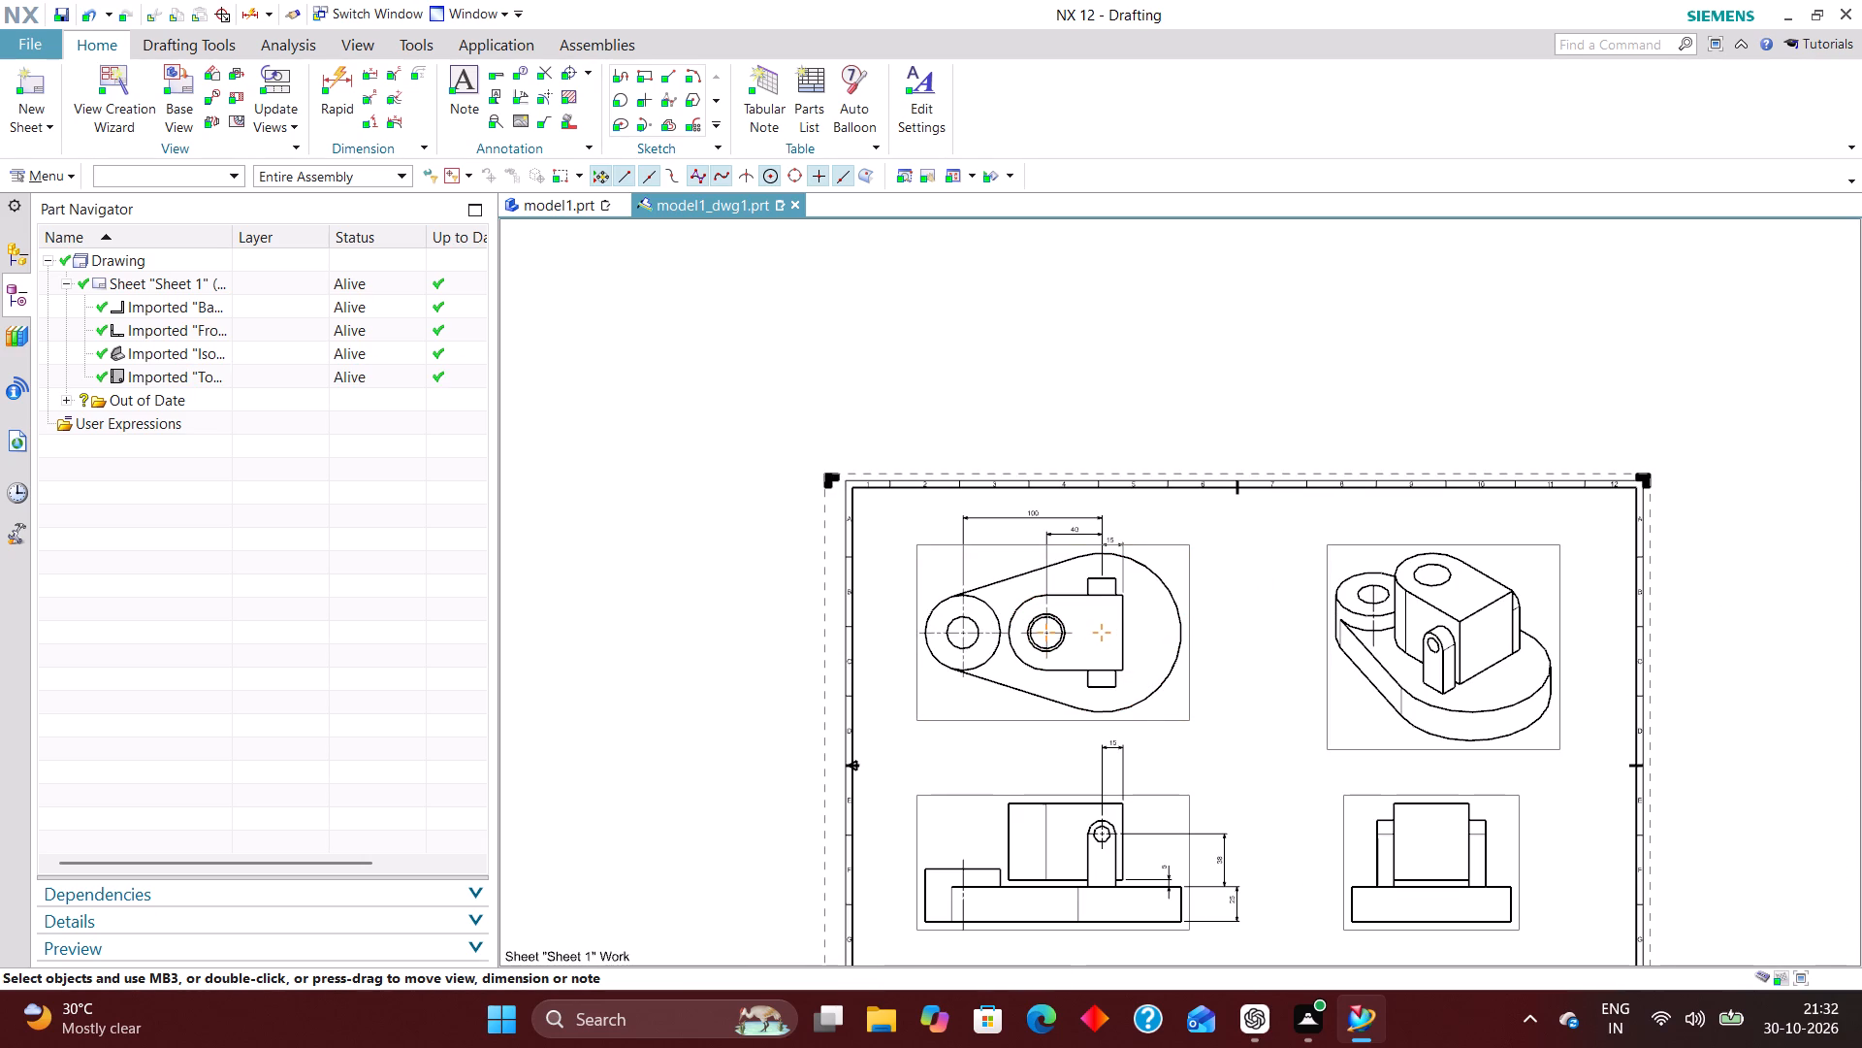
scroll(1155, 651, "down", 1)
scroll(1115, 901, "up", 2)
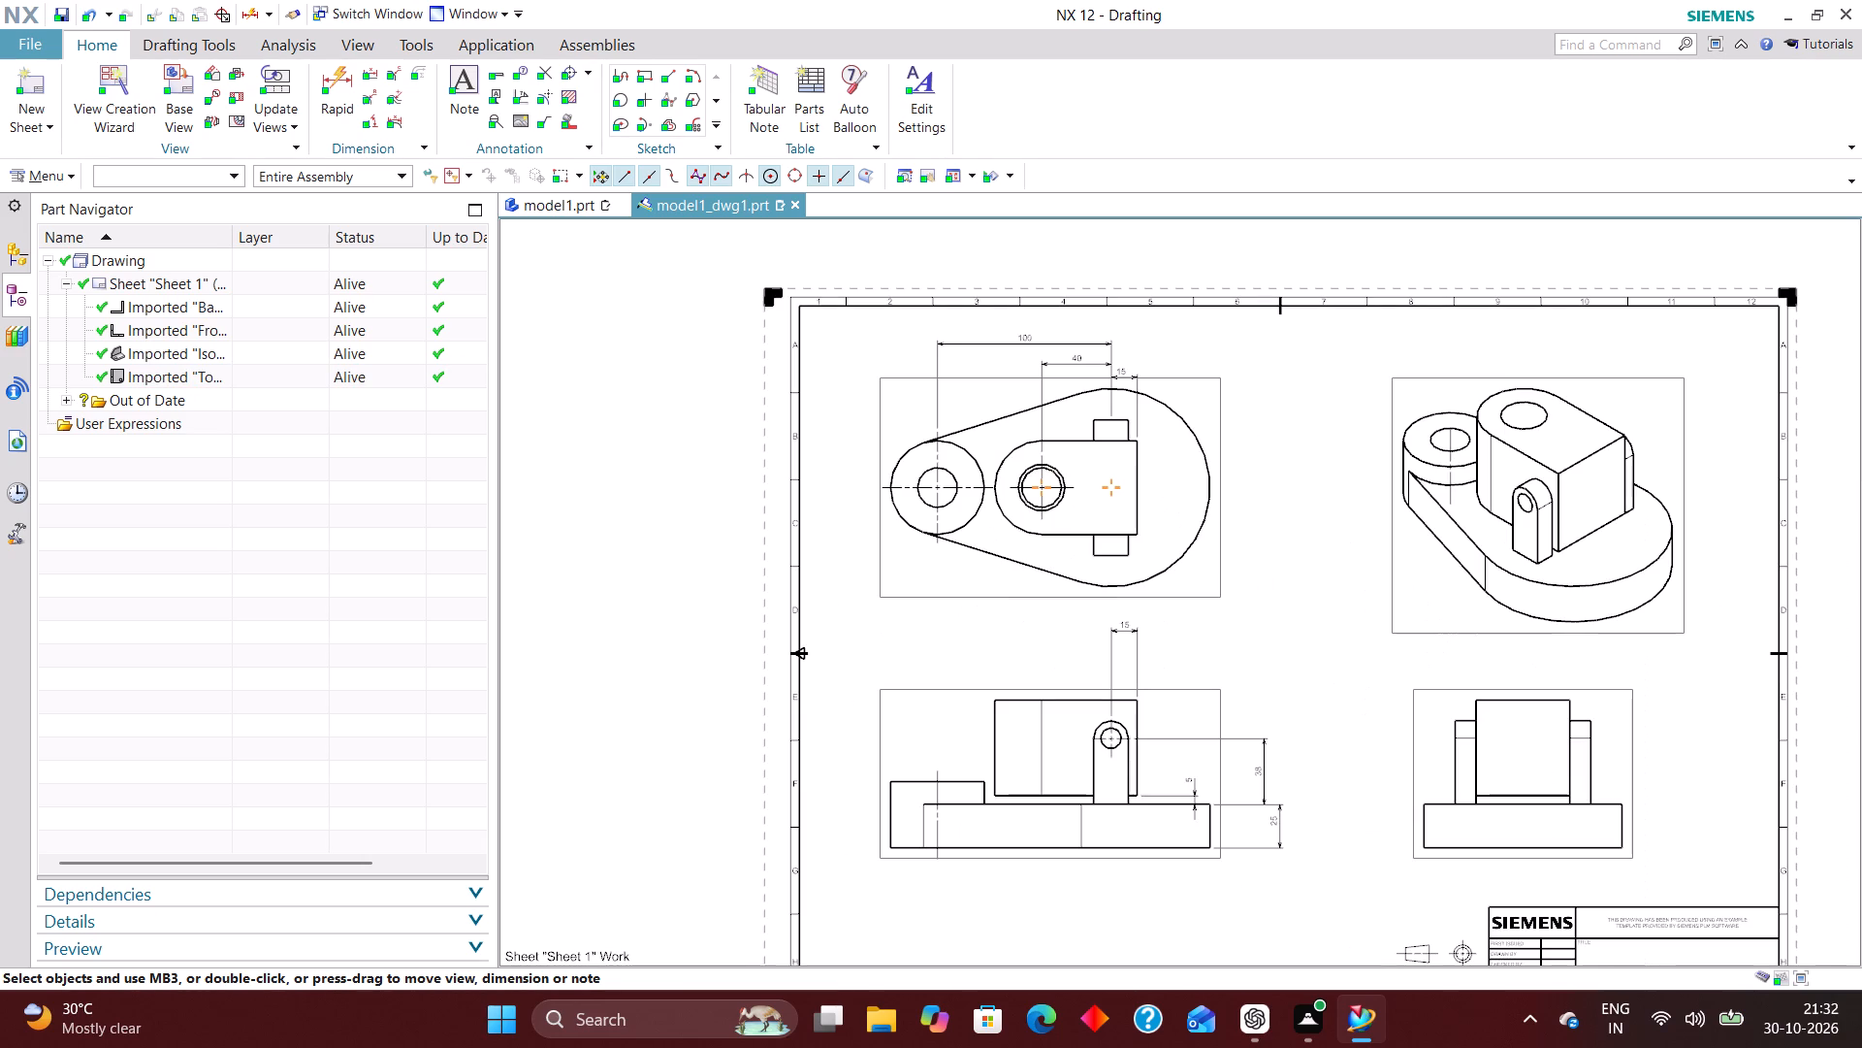
left_click(345, 68)
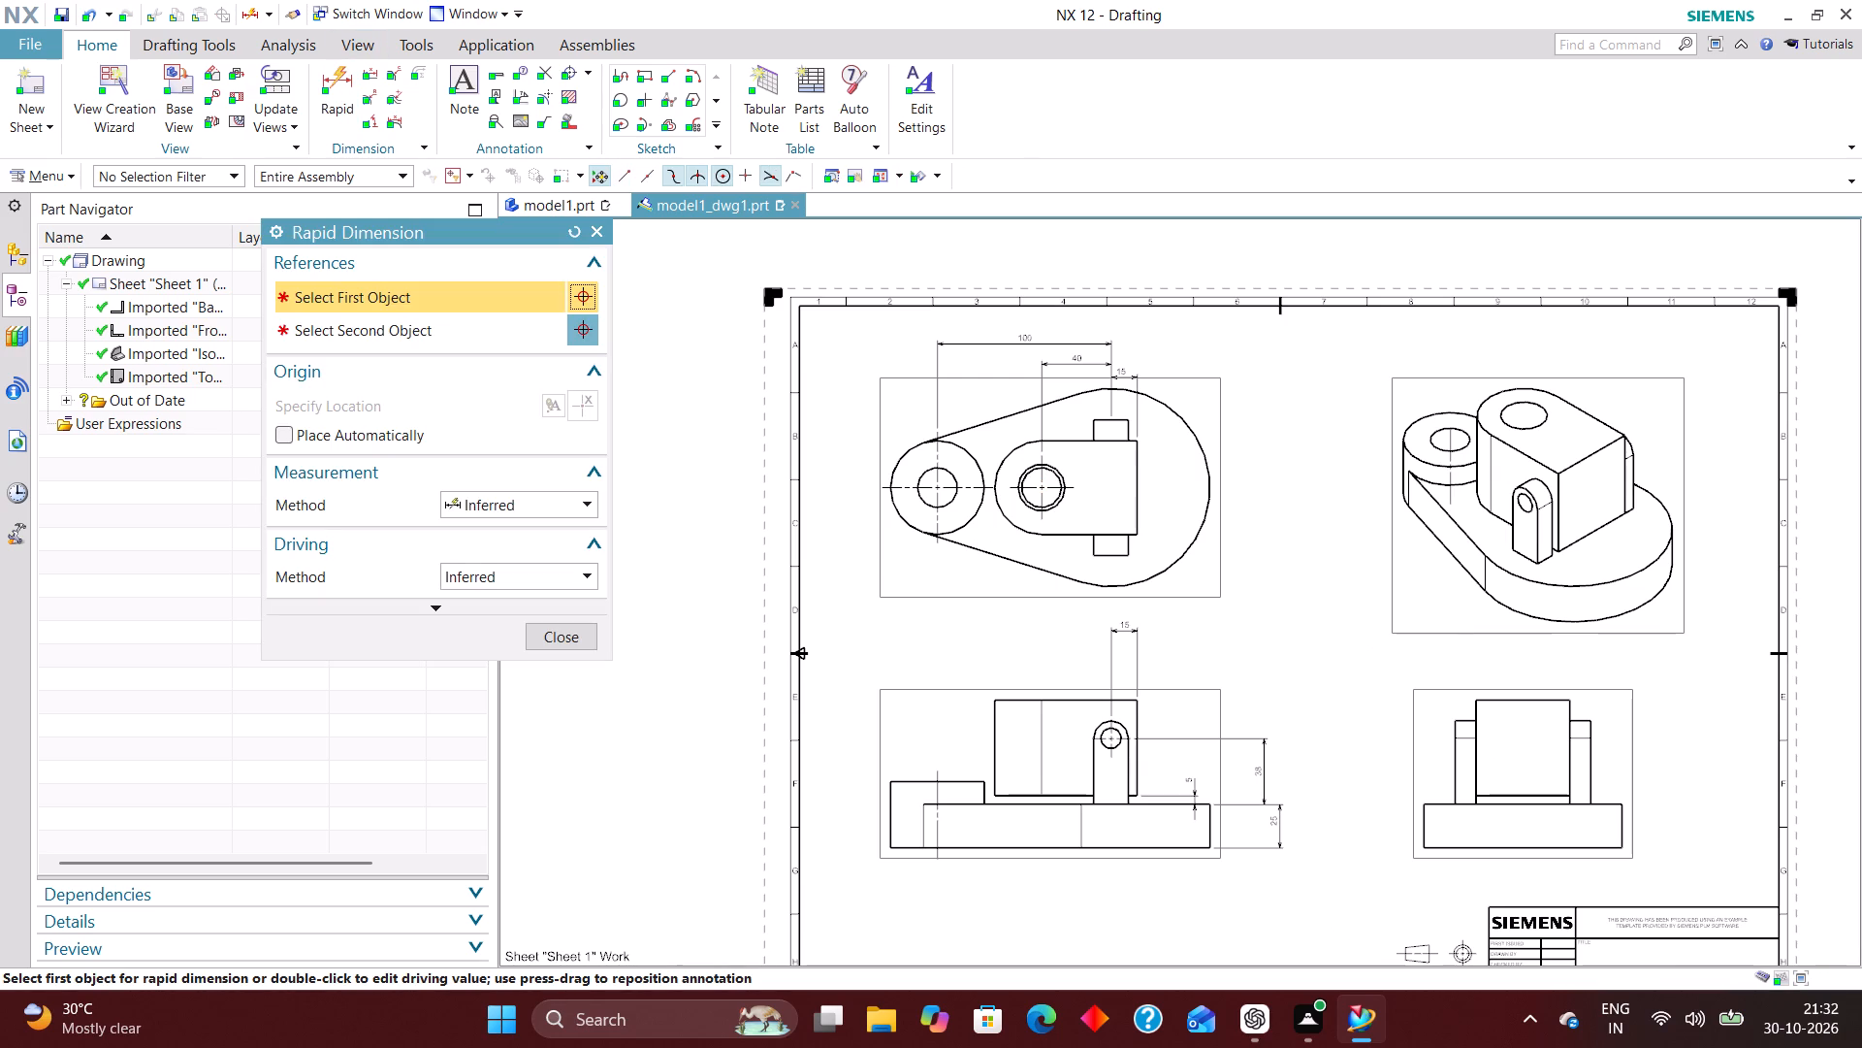
scroll(905, 862, "up", 3)
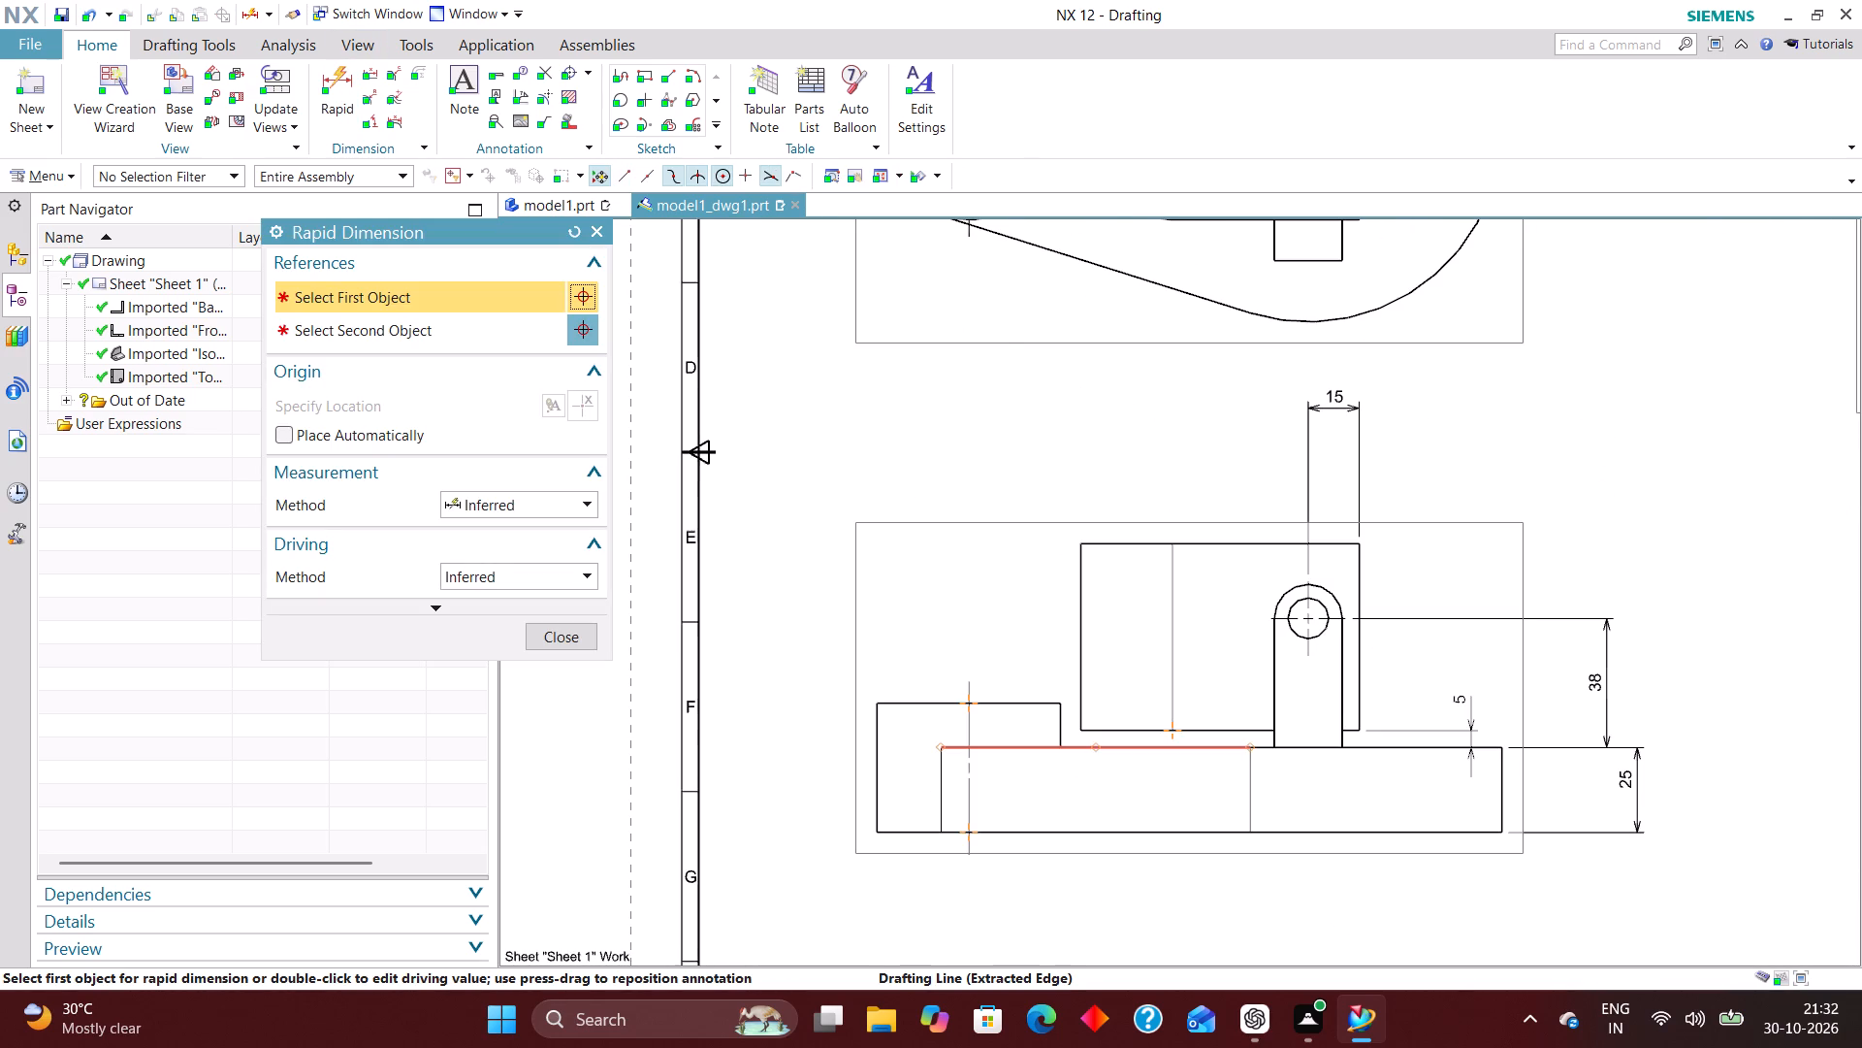
scroll(1135, 751, "down", 1)
scroll(977, 797, "up", 4)
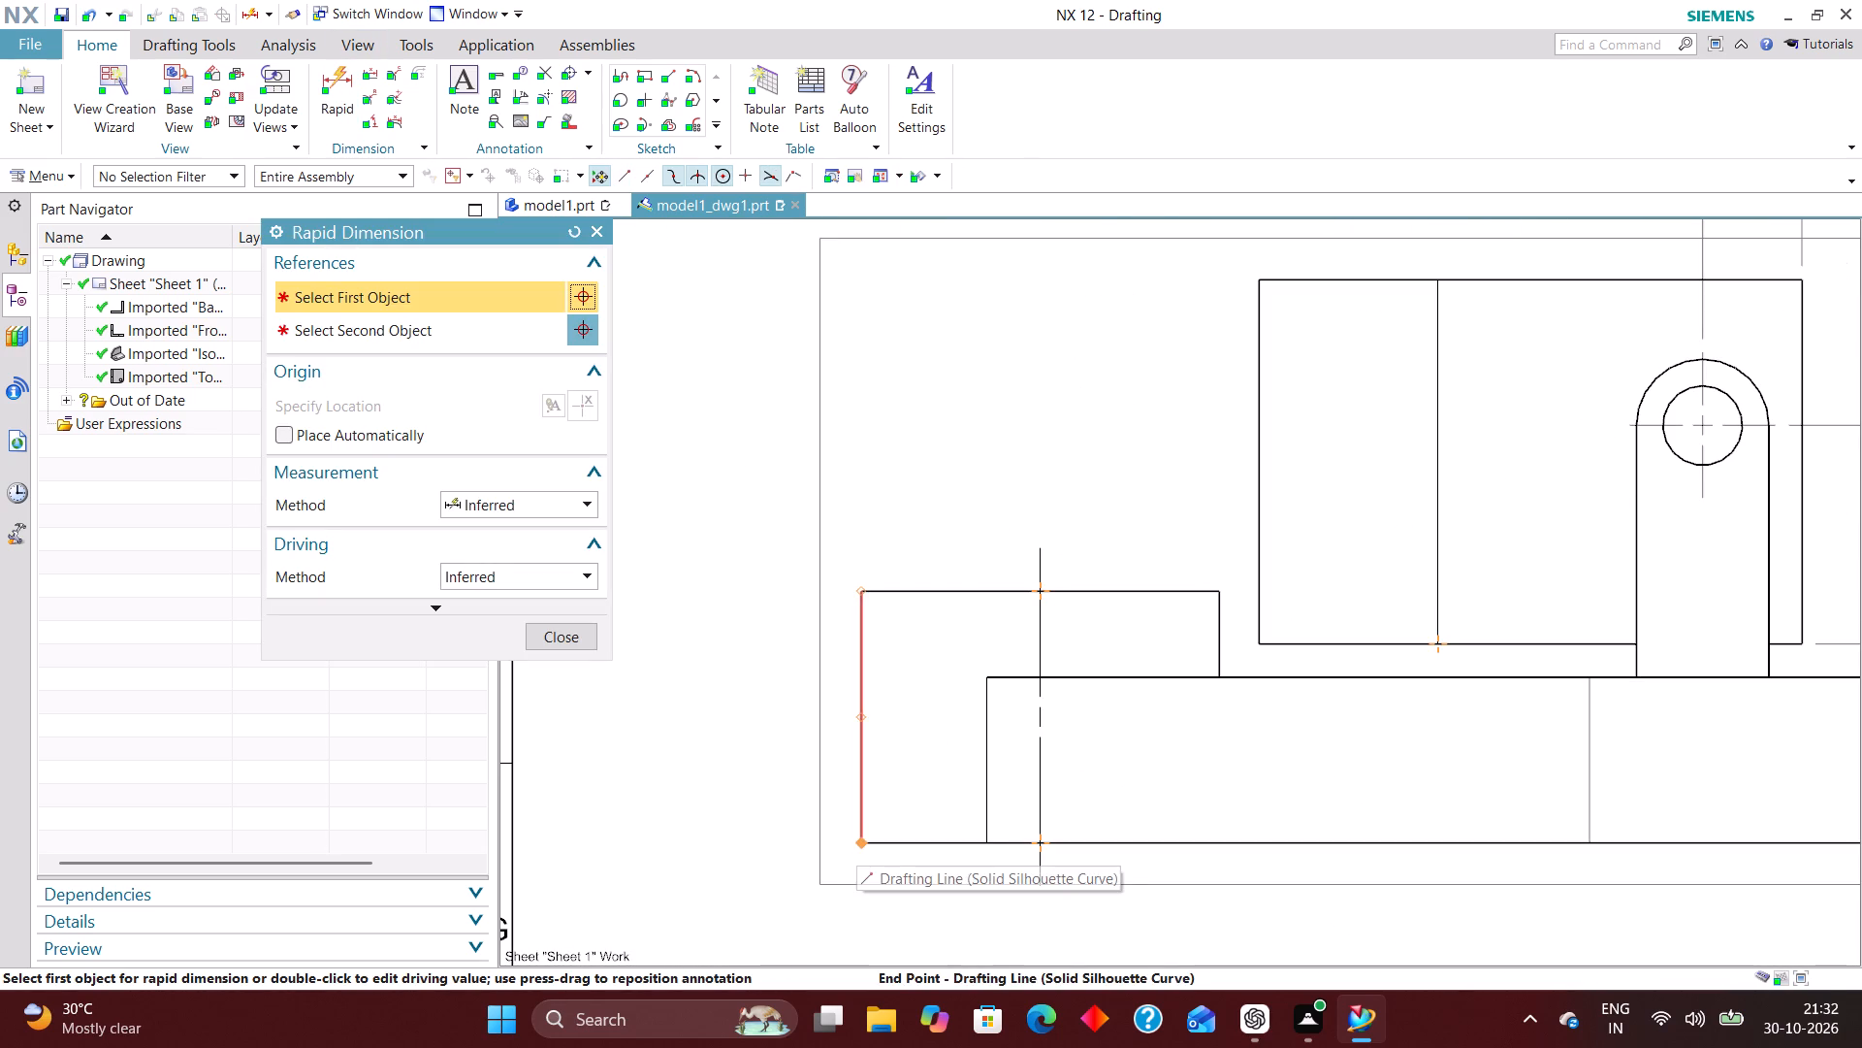
left_click(859, 841)
left_click(863, 587)
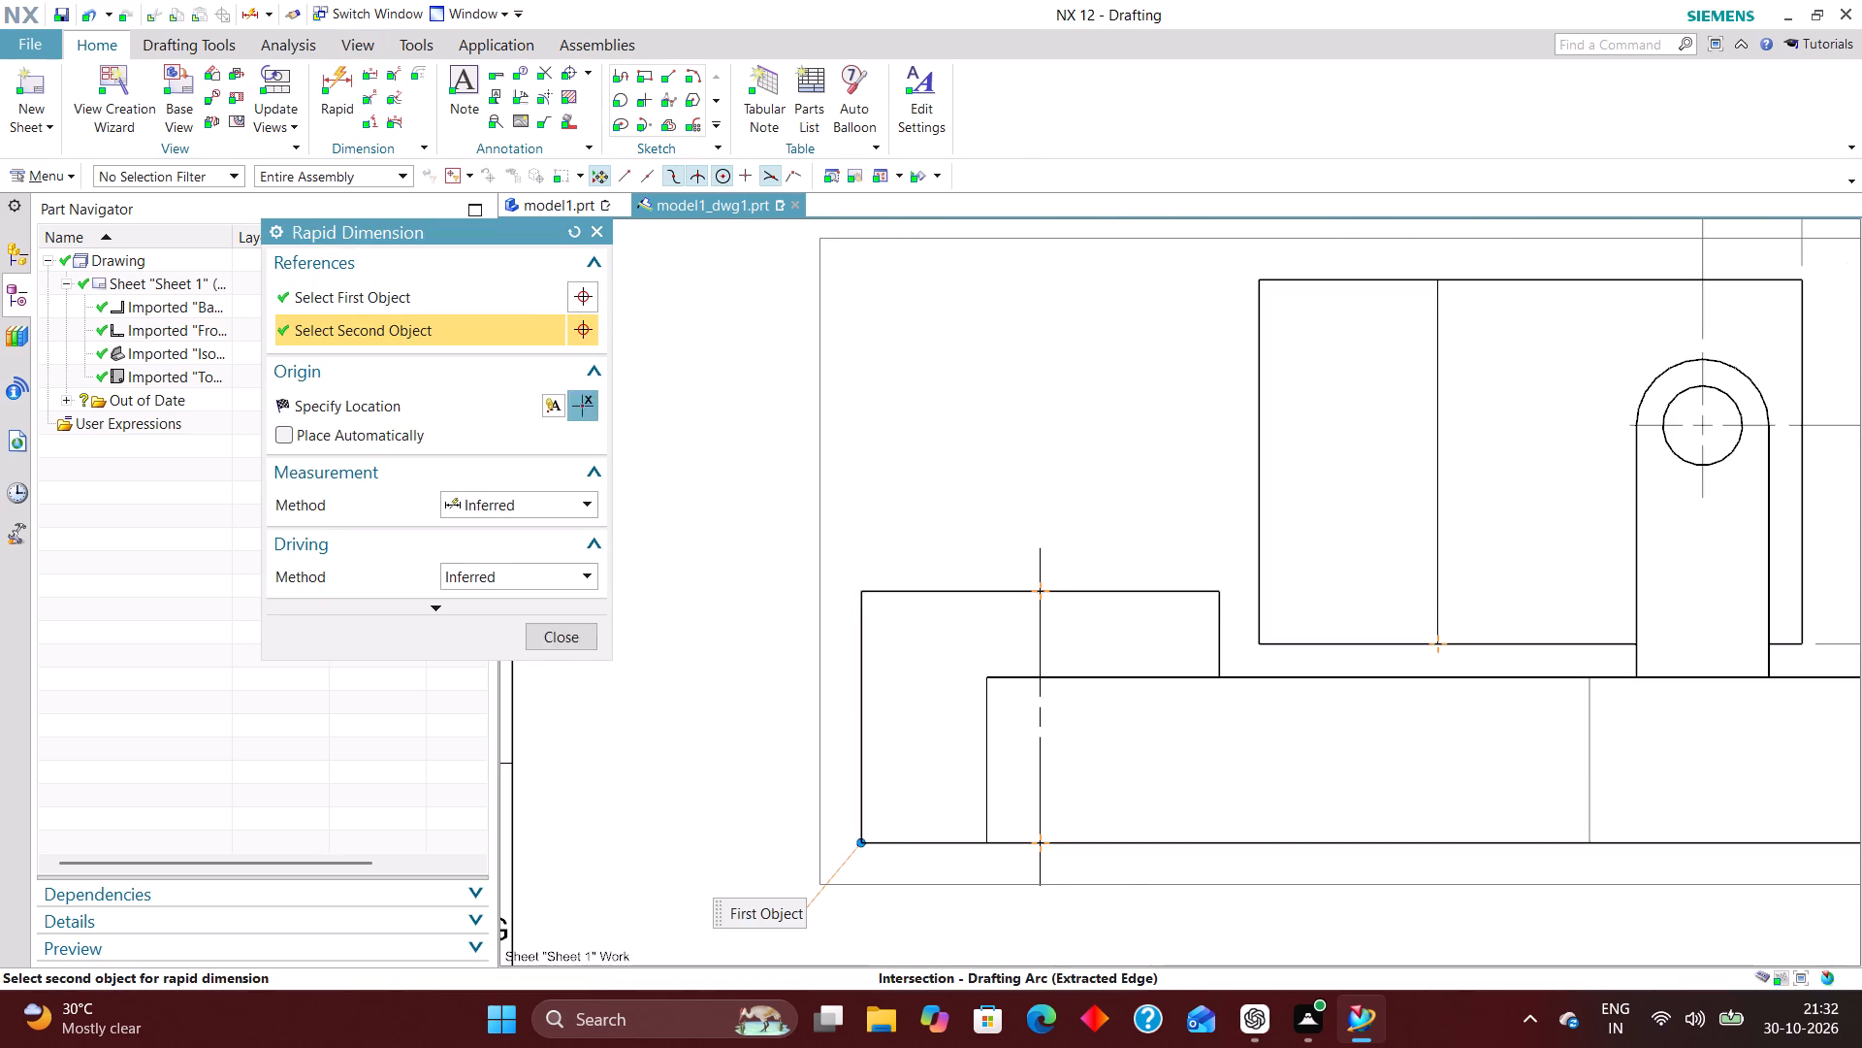
left_click(678, 722)
Dimension the block's width along its flat end in the top view, placed between that end and the base's large arc.
scroll(790, 714, "down", 3)
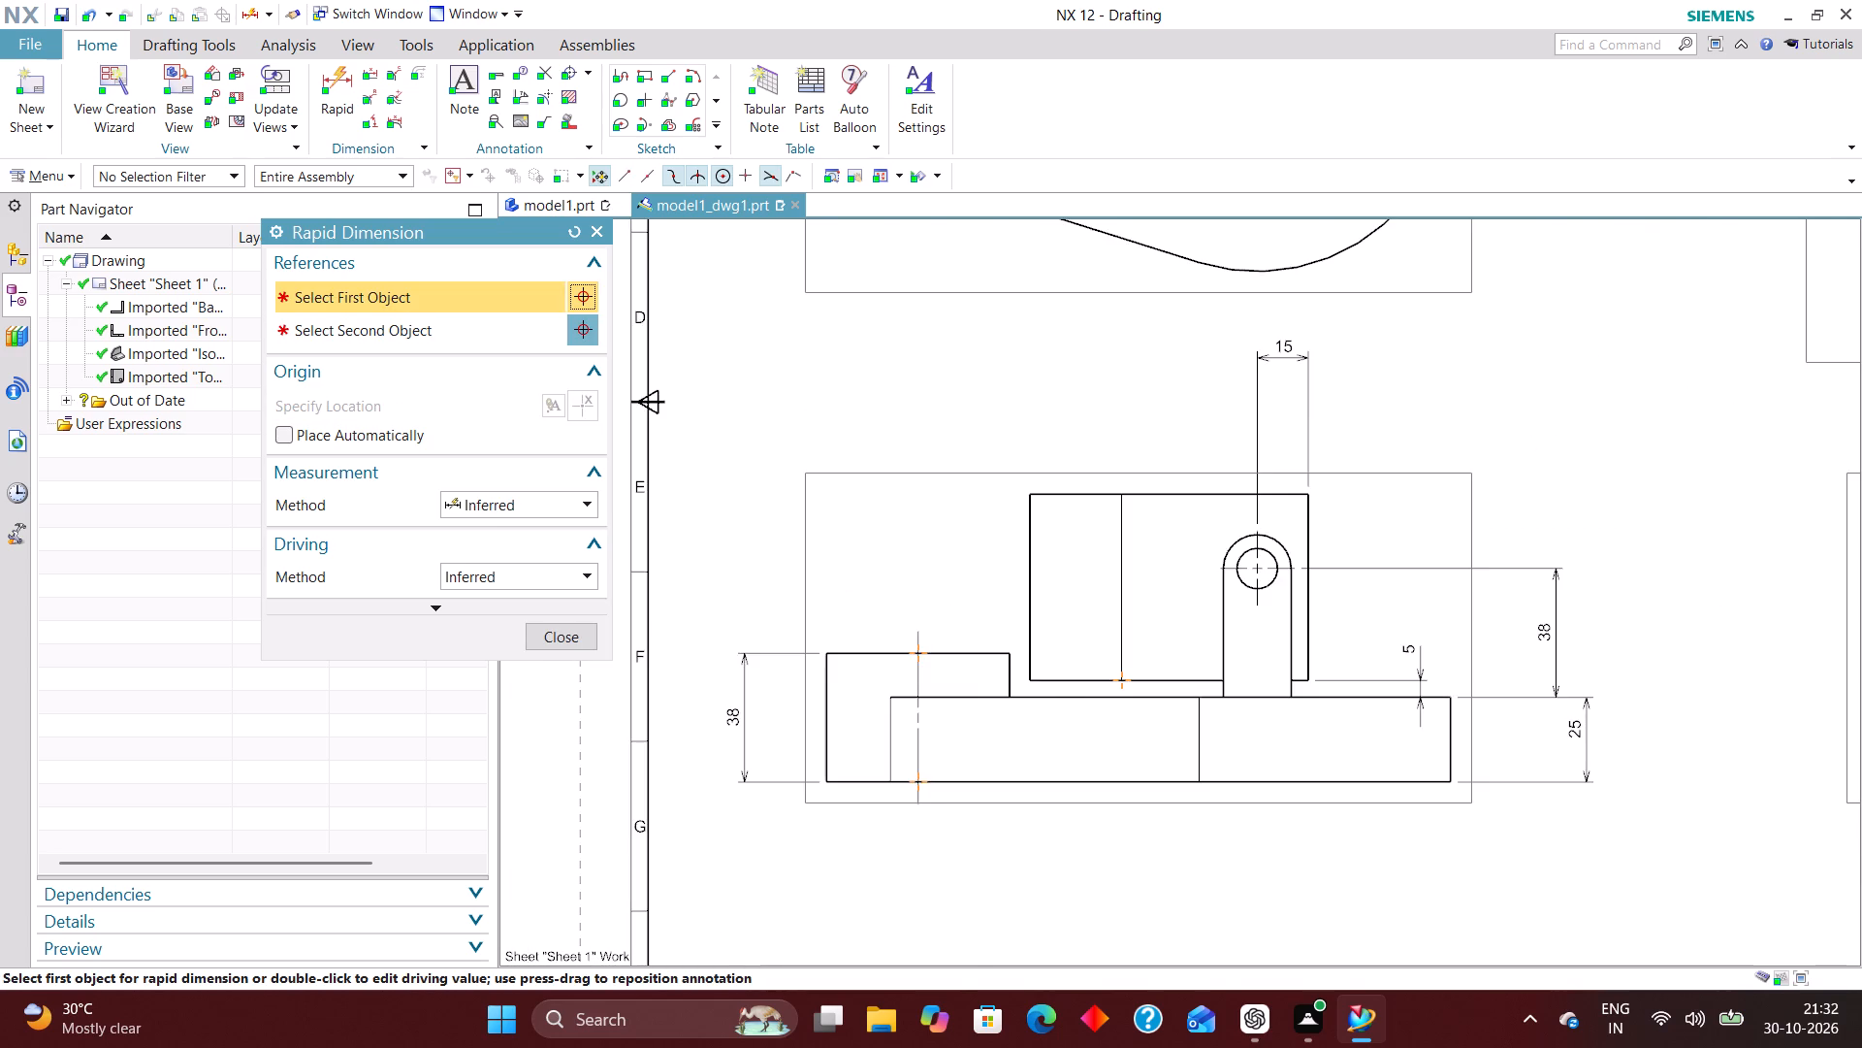
scroll(836, 729, "down", 2)
scroll(1045, 741, "up", 2)
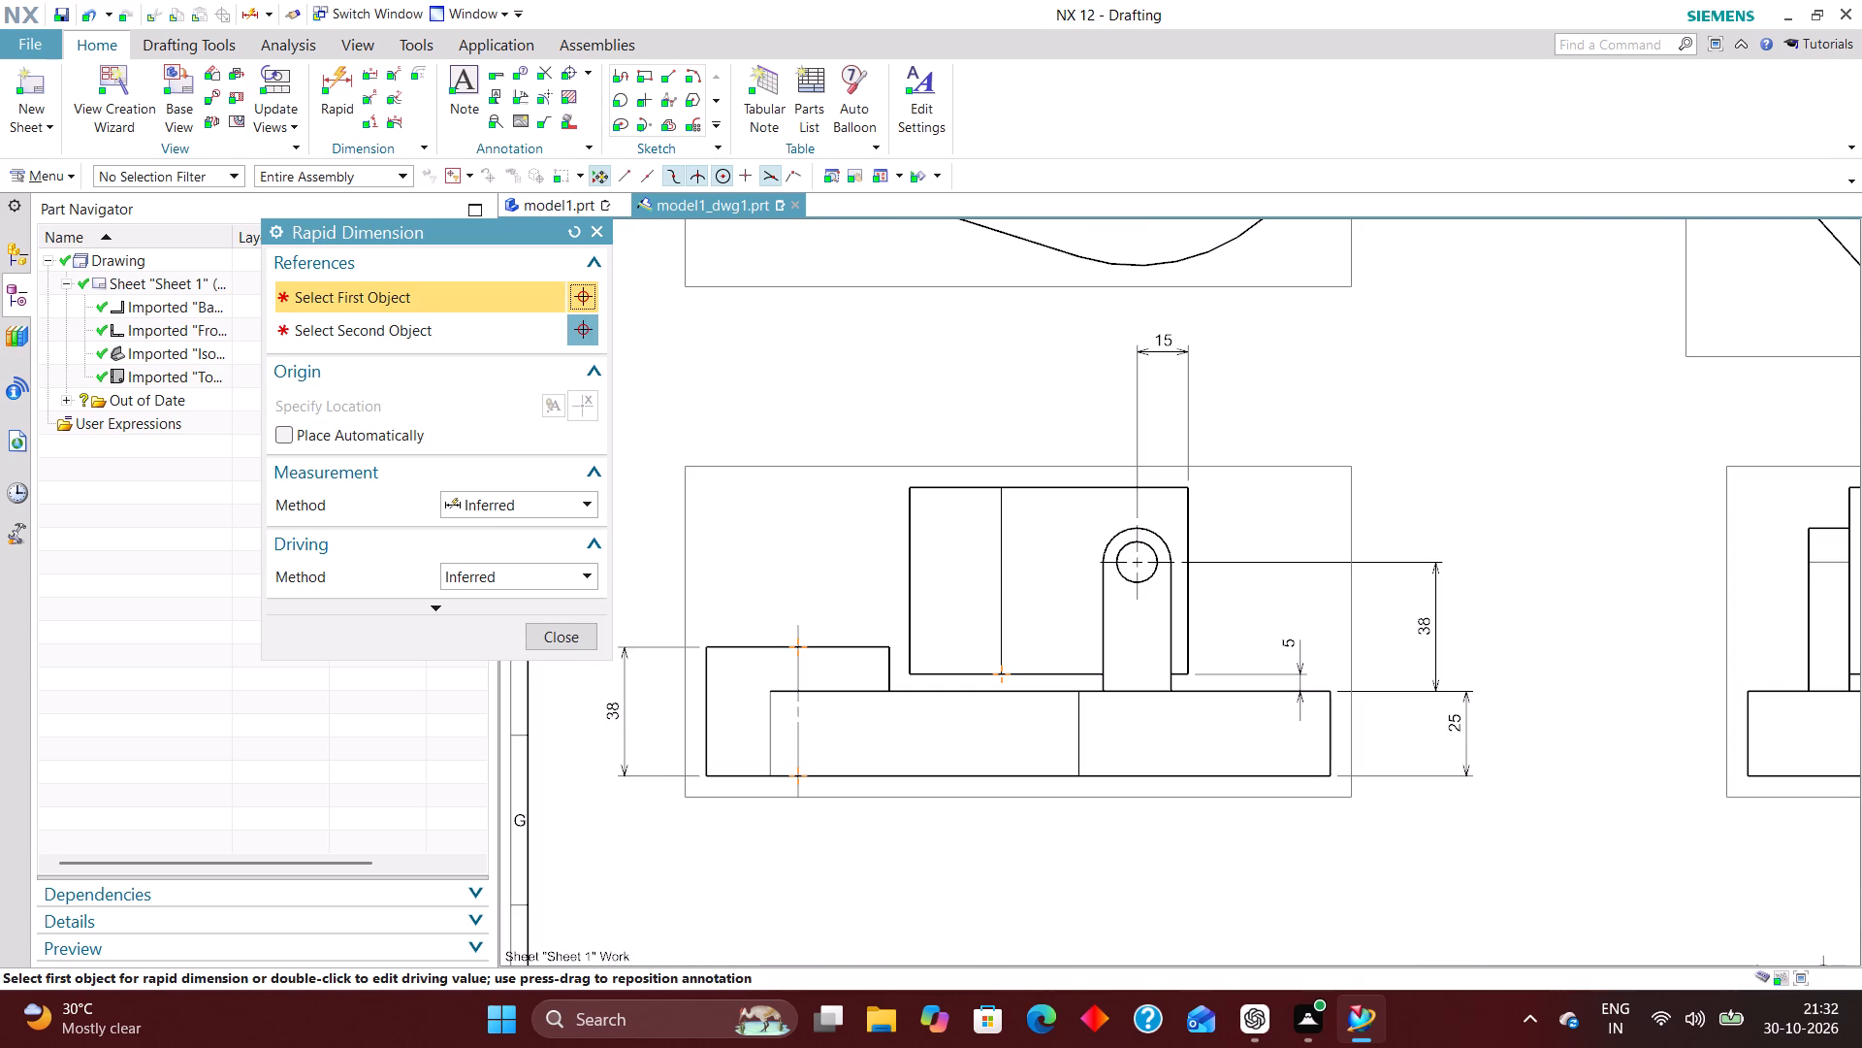
scroll(961, 749, "down", 1)
scroll(1129, 775, "down", 1)
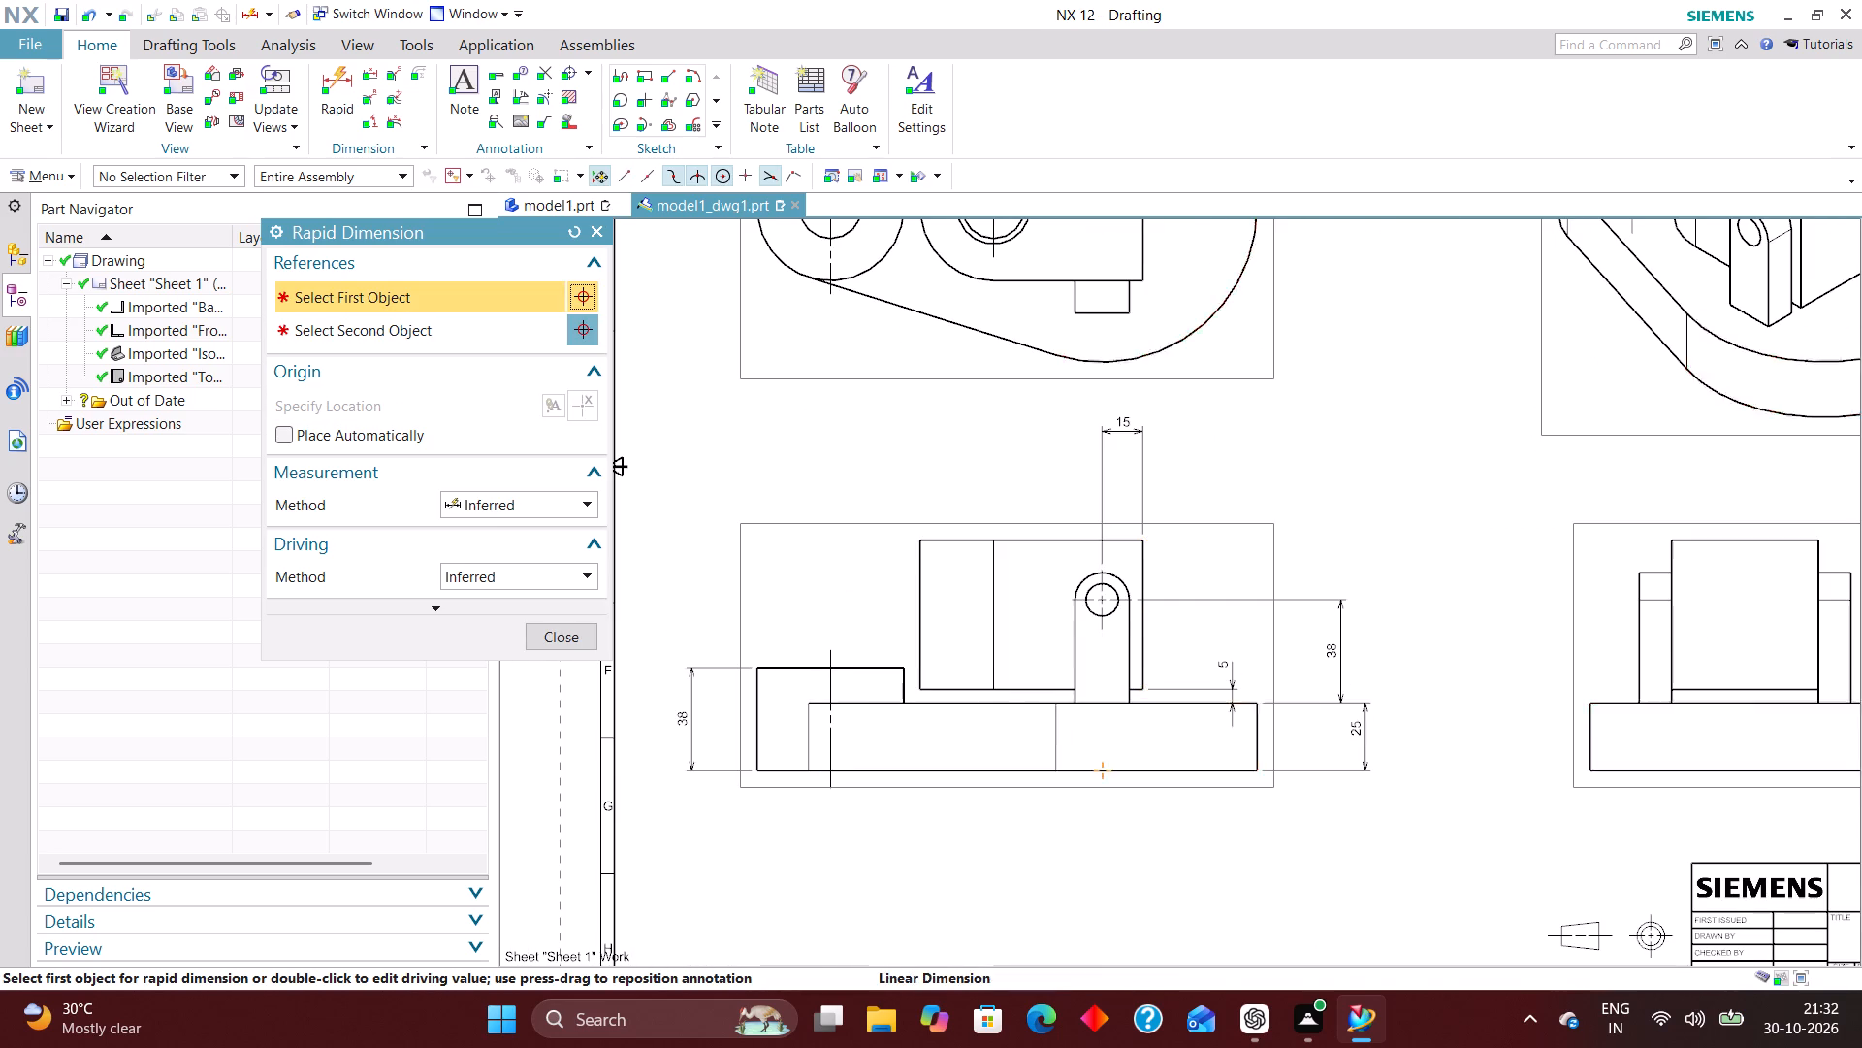
scroll(1129, 775, "down", 2)
scroll(1140, 475, "up", 4)
left_click(1129, 418)
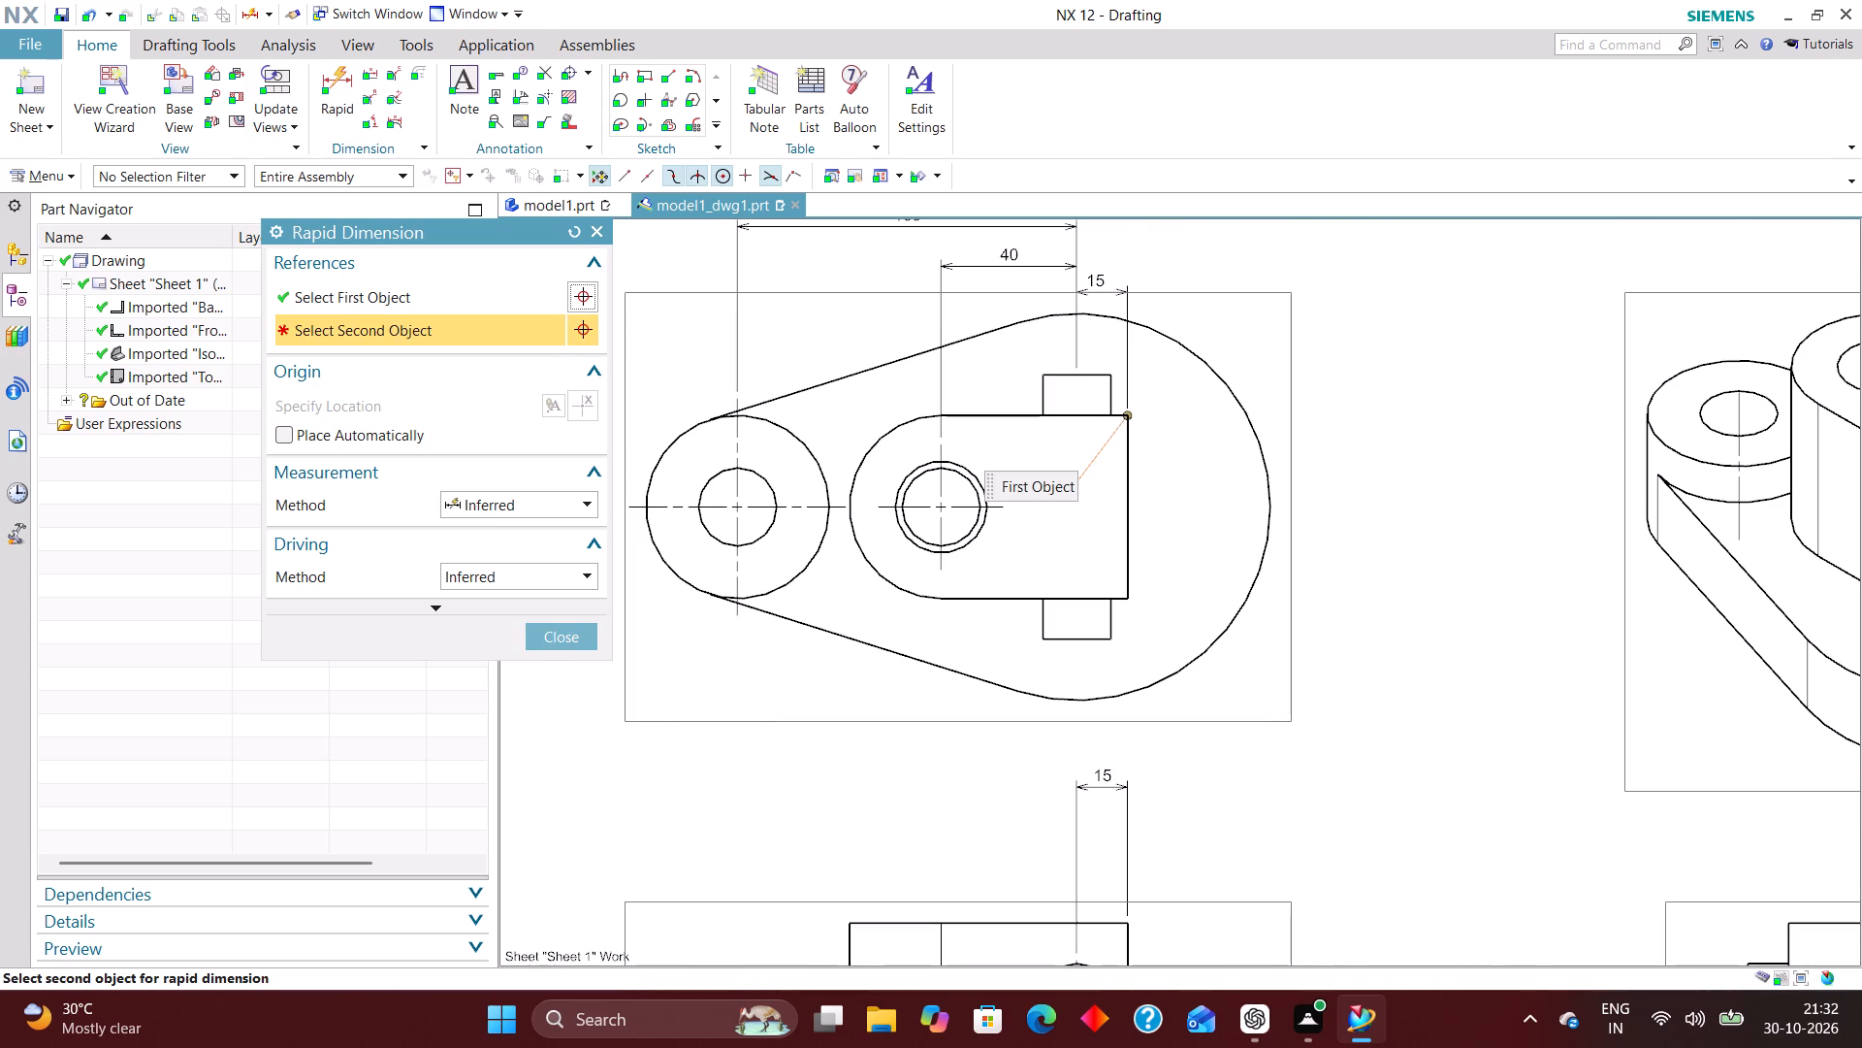
left_click(1134, 597)
left_click(1196, 500)
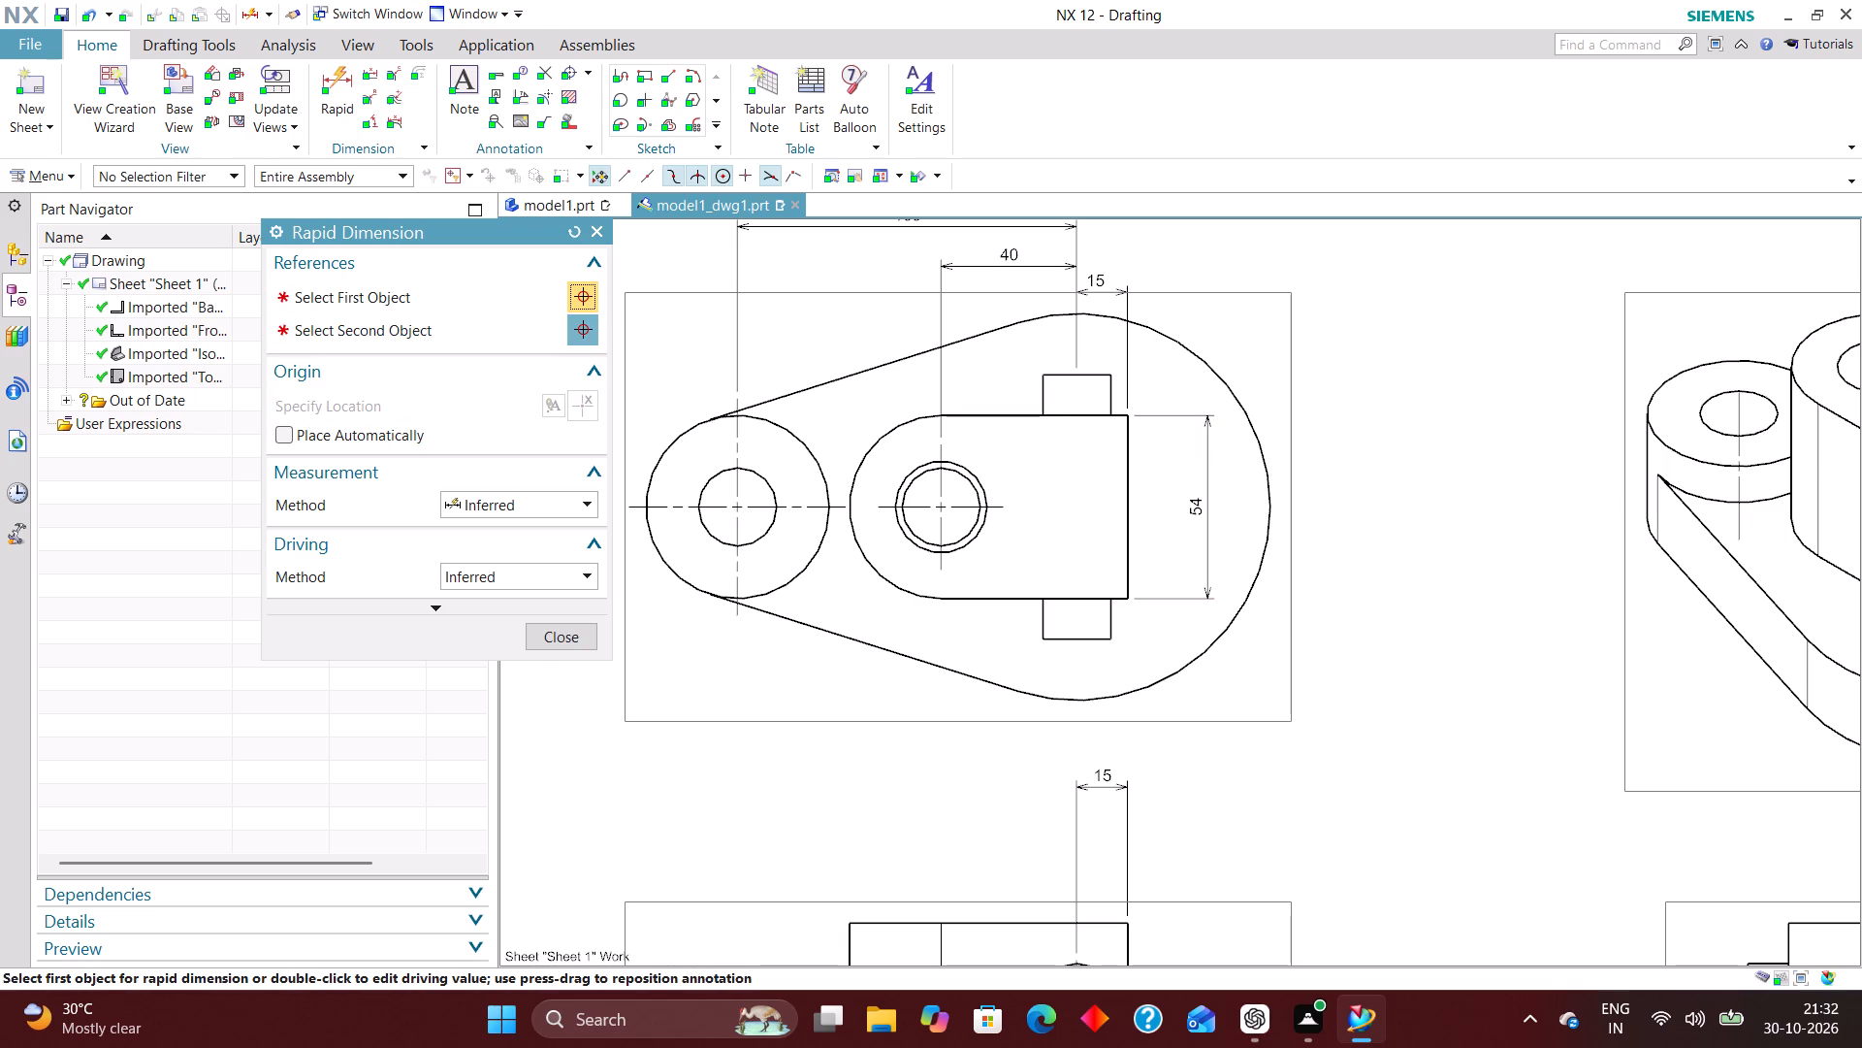
Add a Radial dimension to the block's rounded end in the top view, placed outside the outline above the arc.
scroll(1208, 770, "down", 2)
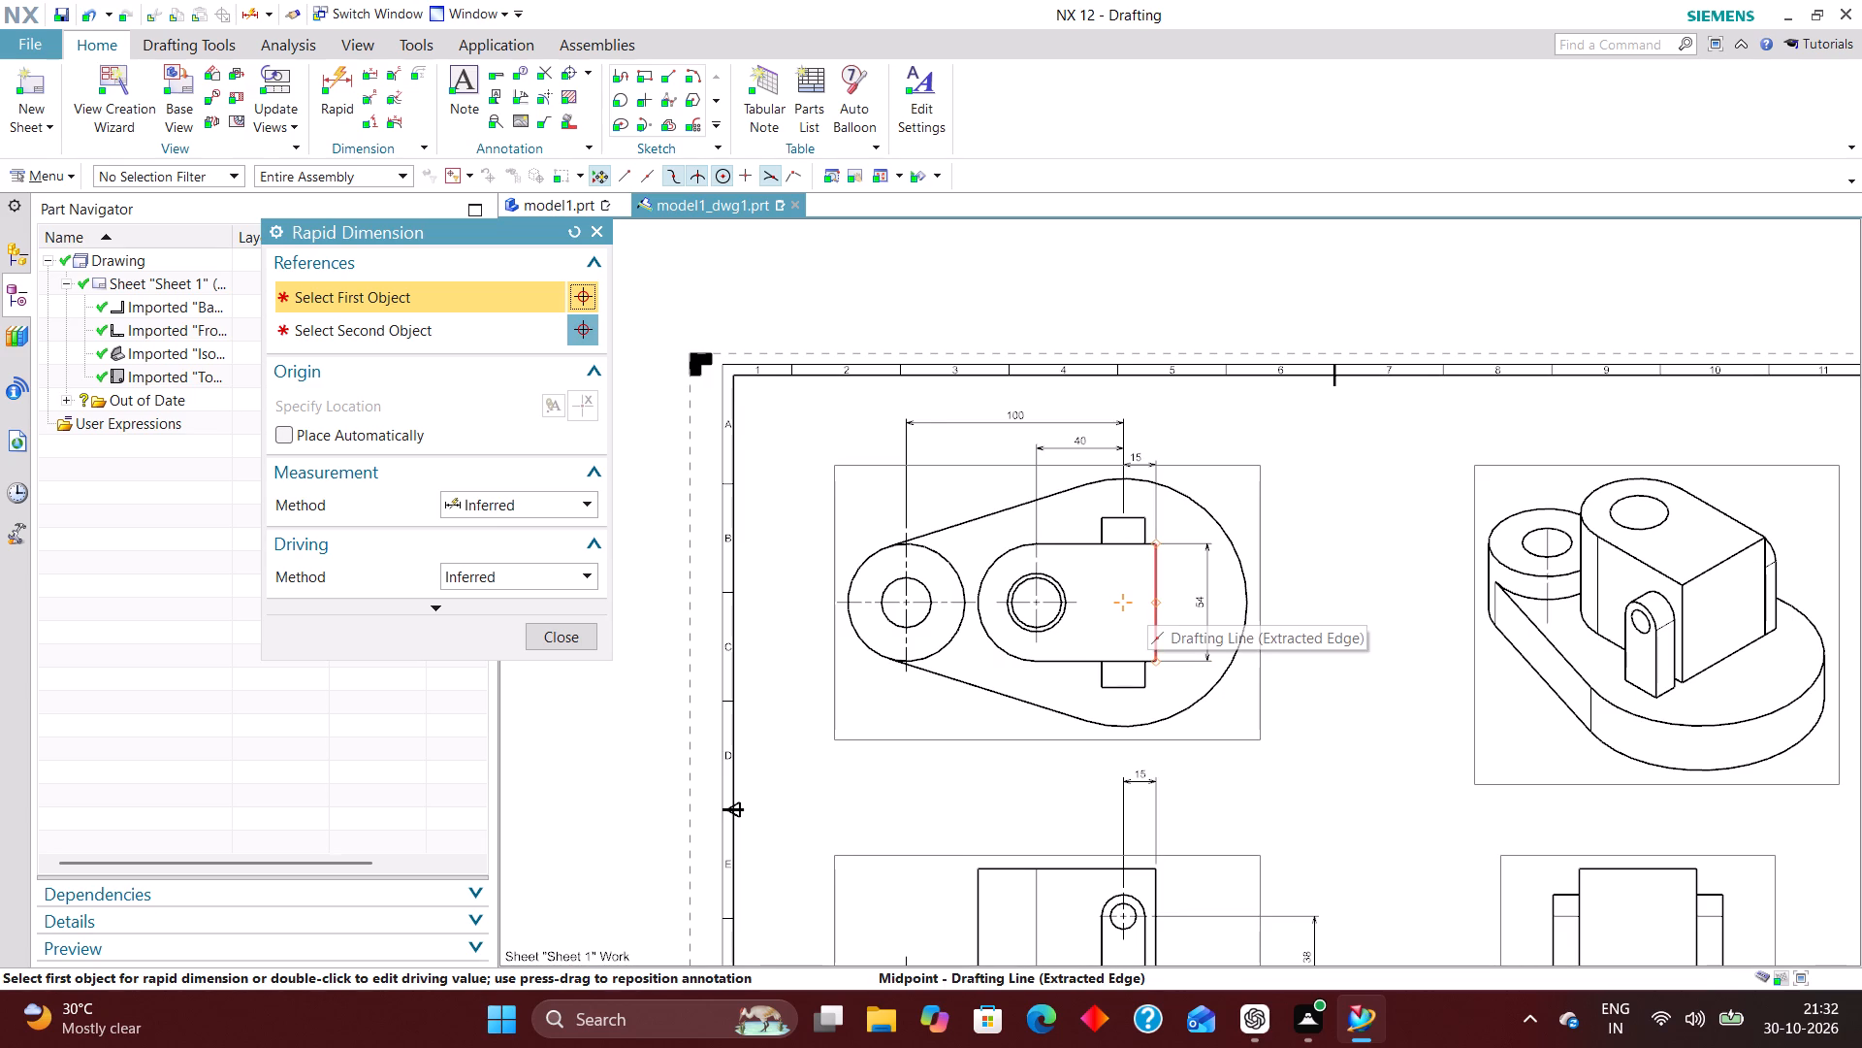
left_click(545, 507)
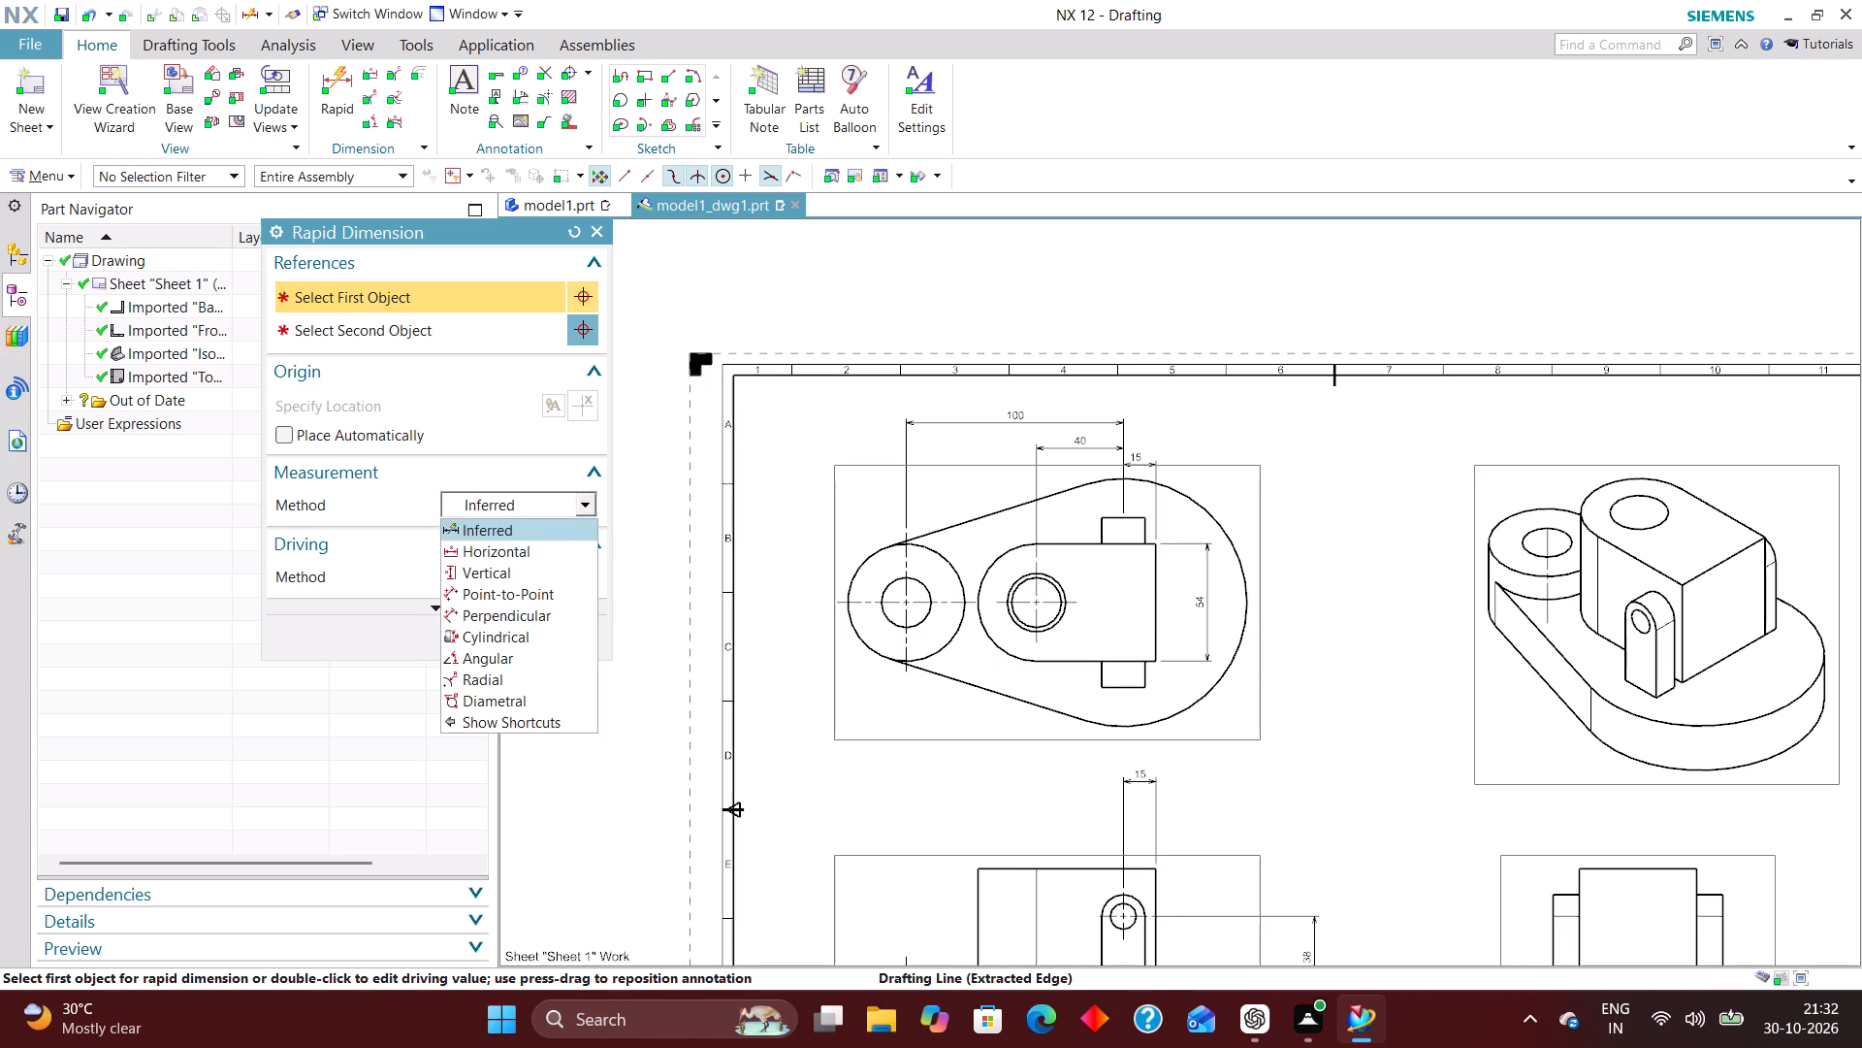
left_click(522, 681)
scroll(881, 618, "down", 2)
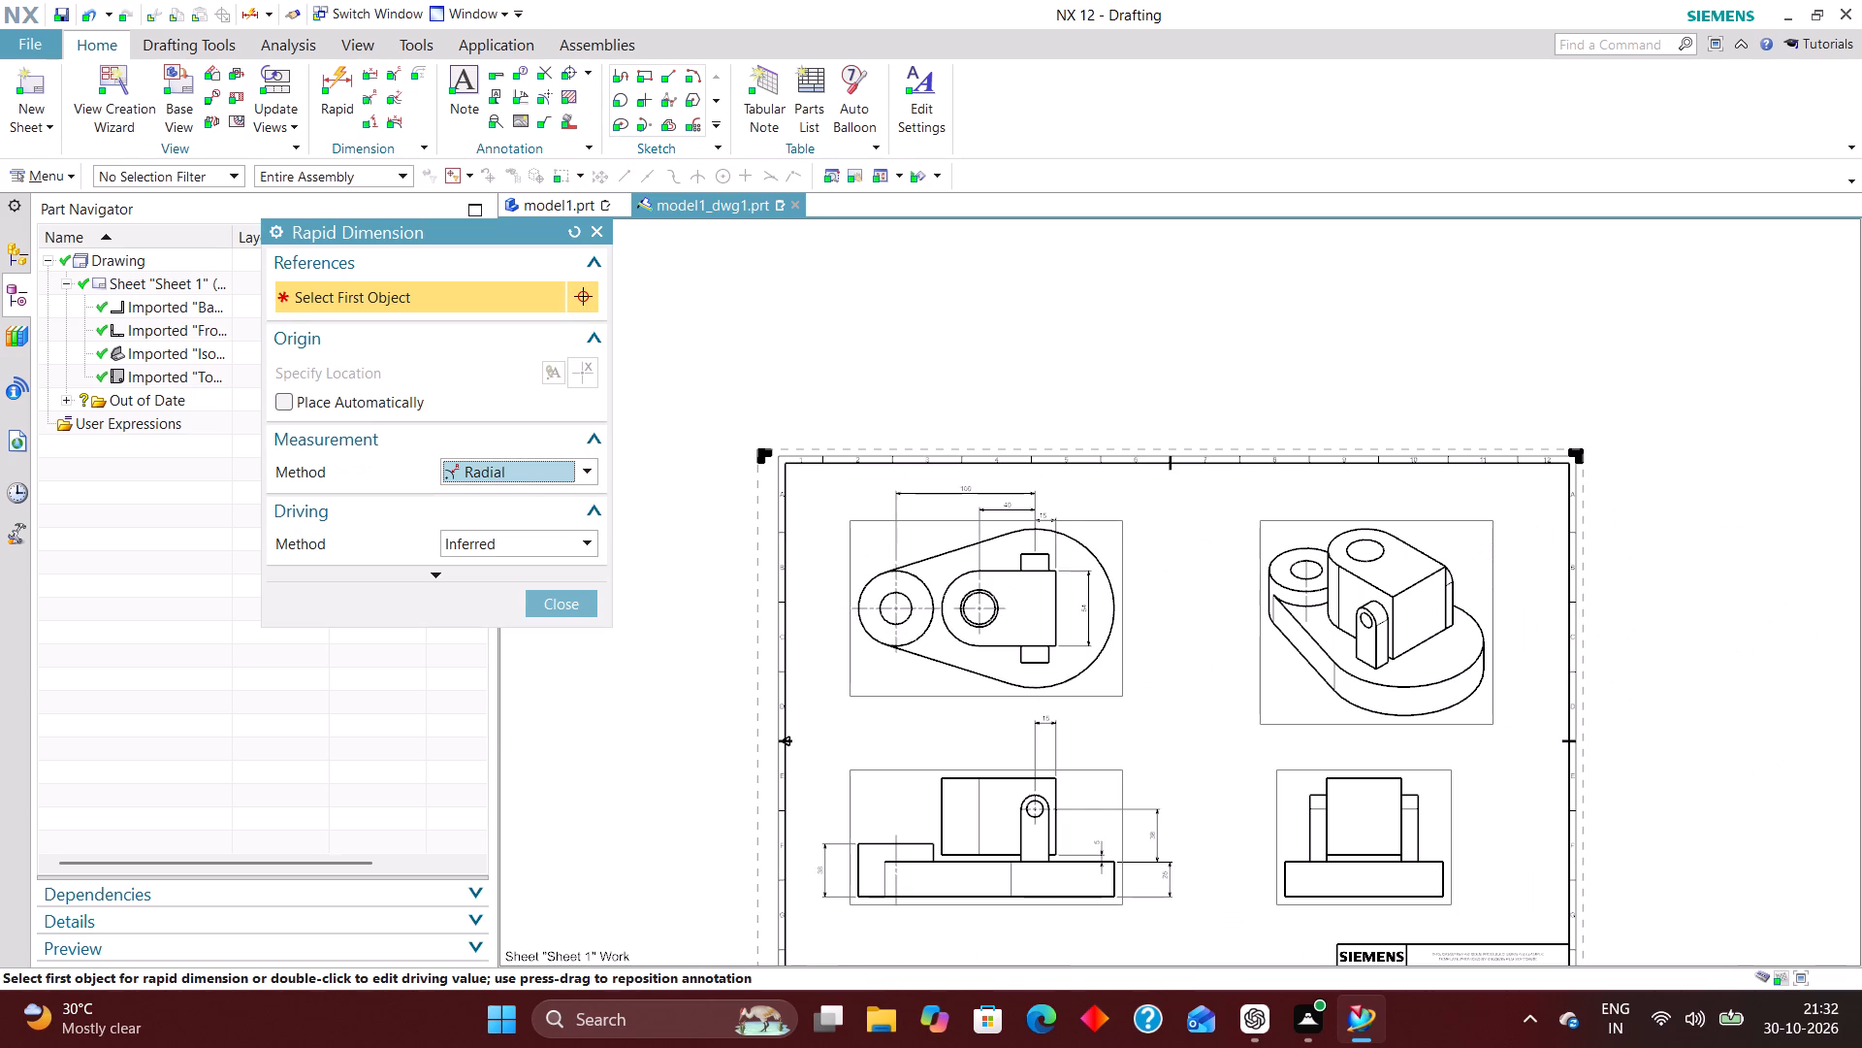
scroll(944, 594, "up", 5)
left_click(940, 584)
left_click(861, 419)
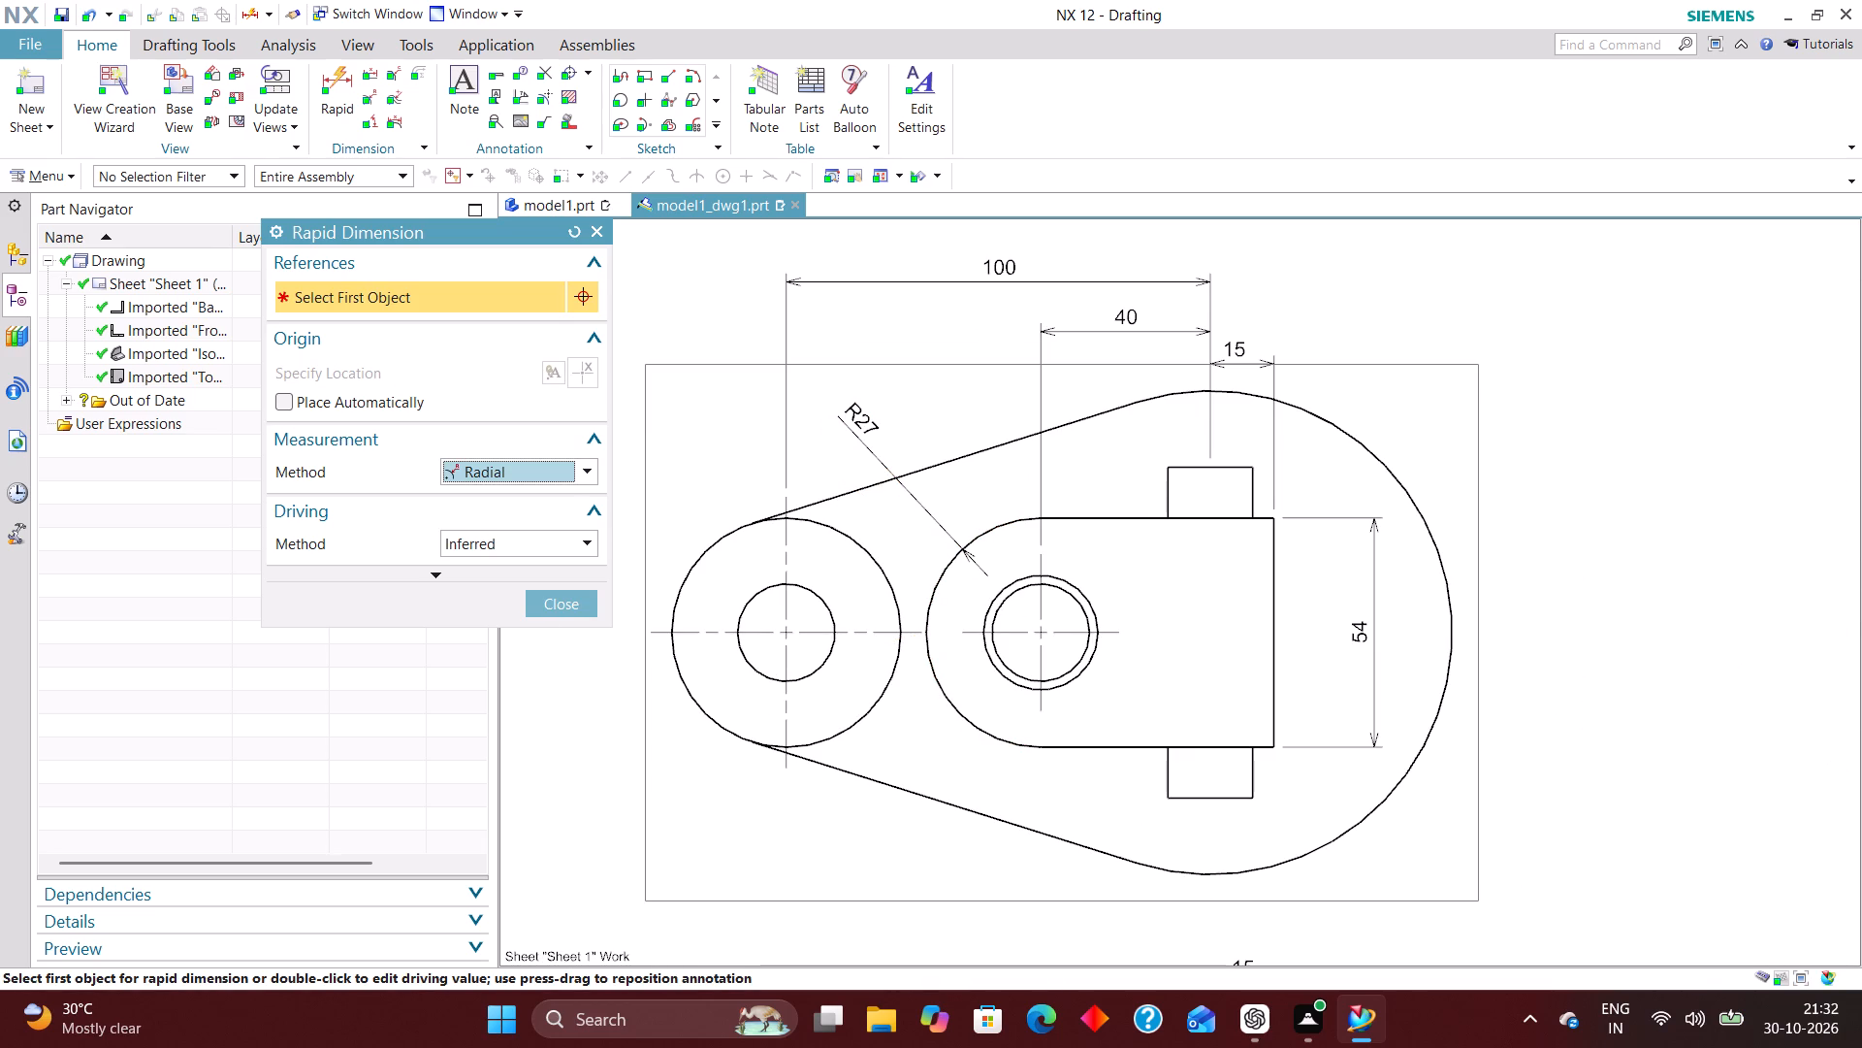
Add a Diametral dimension to the boss's outer circle in the top view, placed diagonally above the boss.
left_click(591, 463)
left_click(552, 665)
scroll(805, 573, "down", 2)
scroll(723, 589, "up", 2)
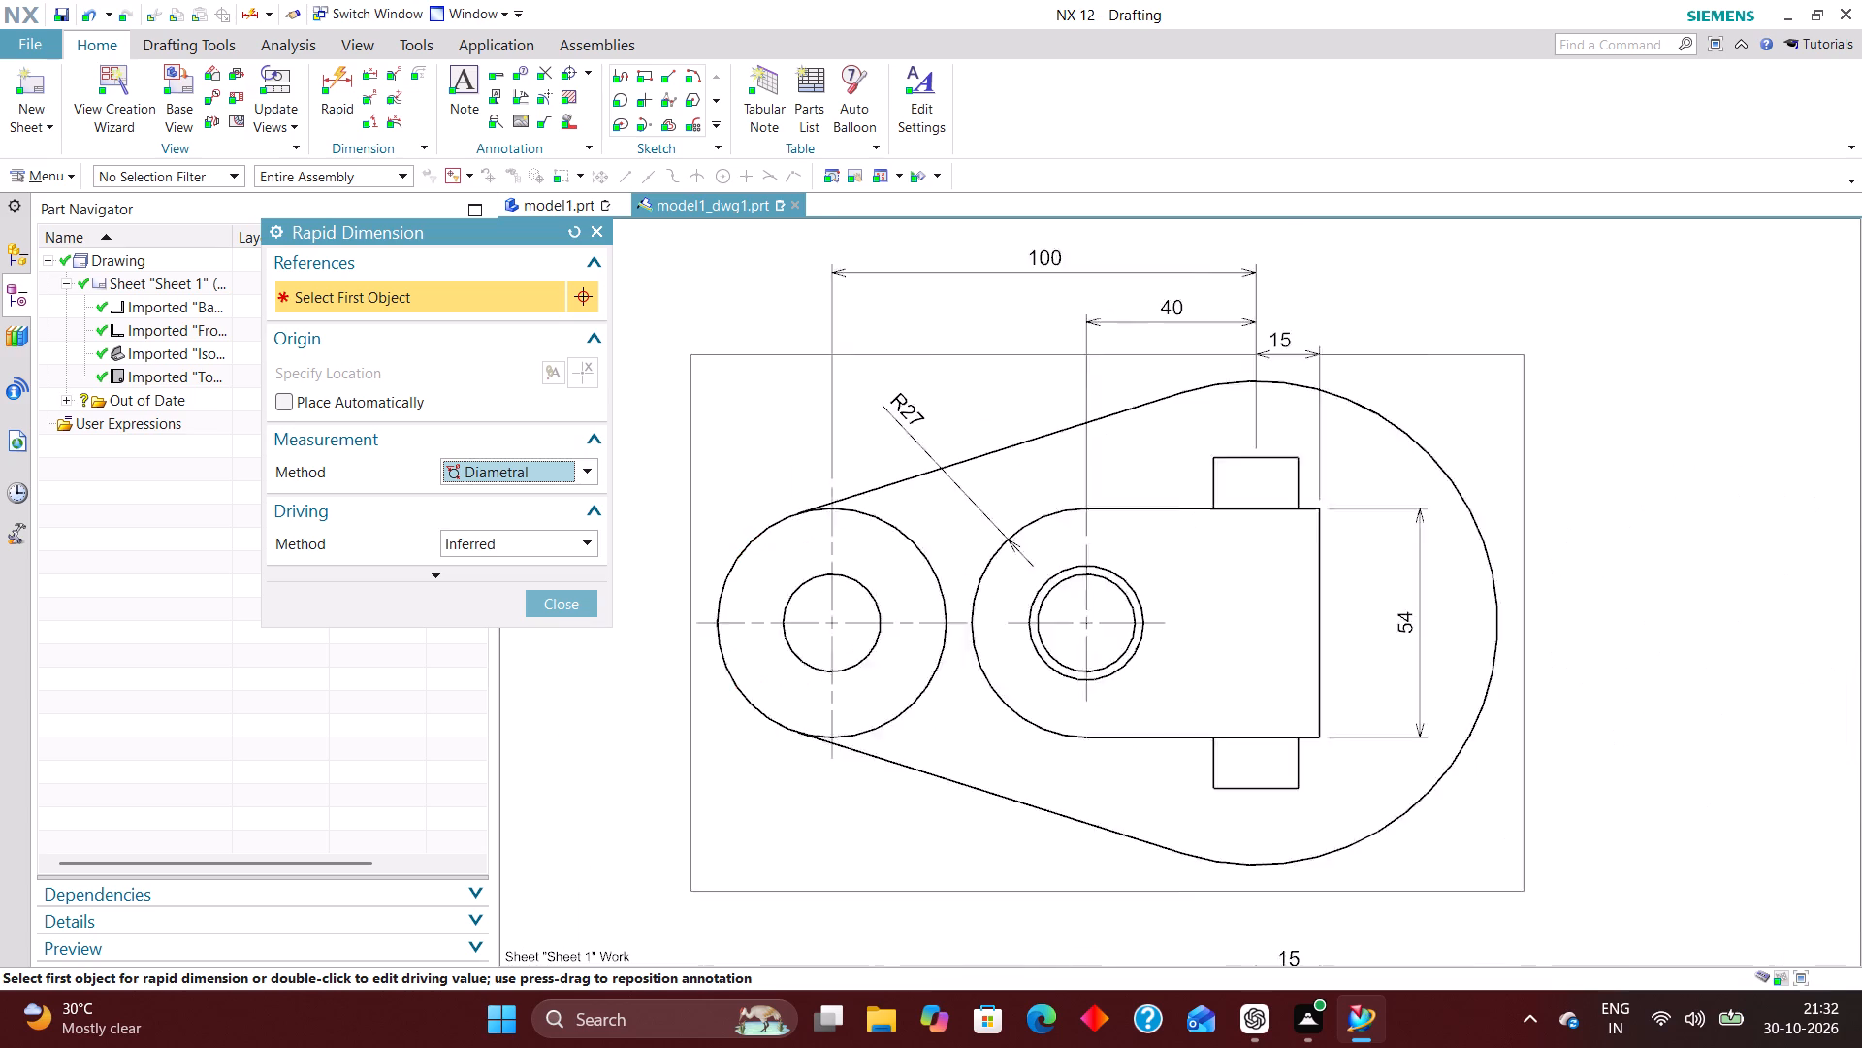
scroll(726, 590, "up", 1)
left_click(727, 588)
left_click(680, 418)
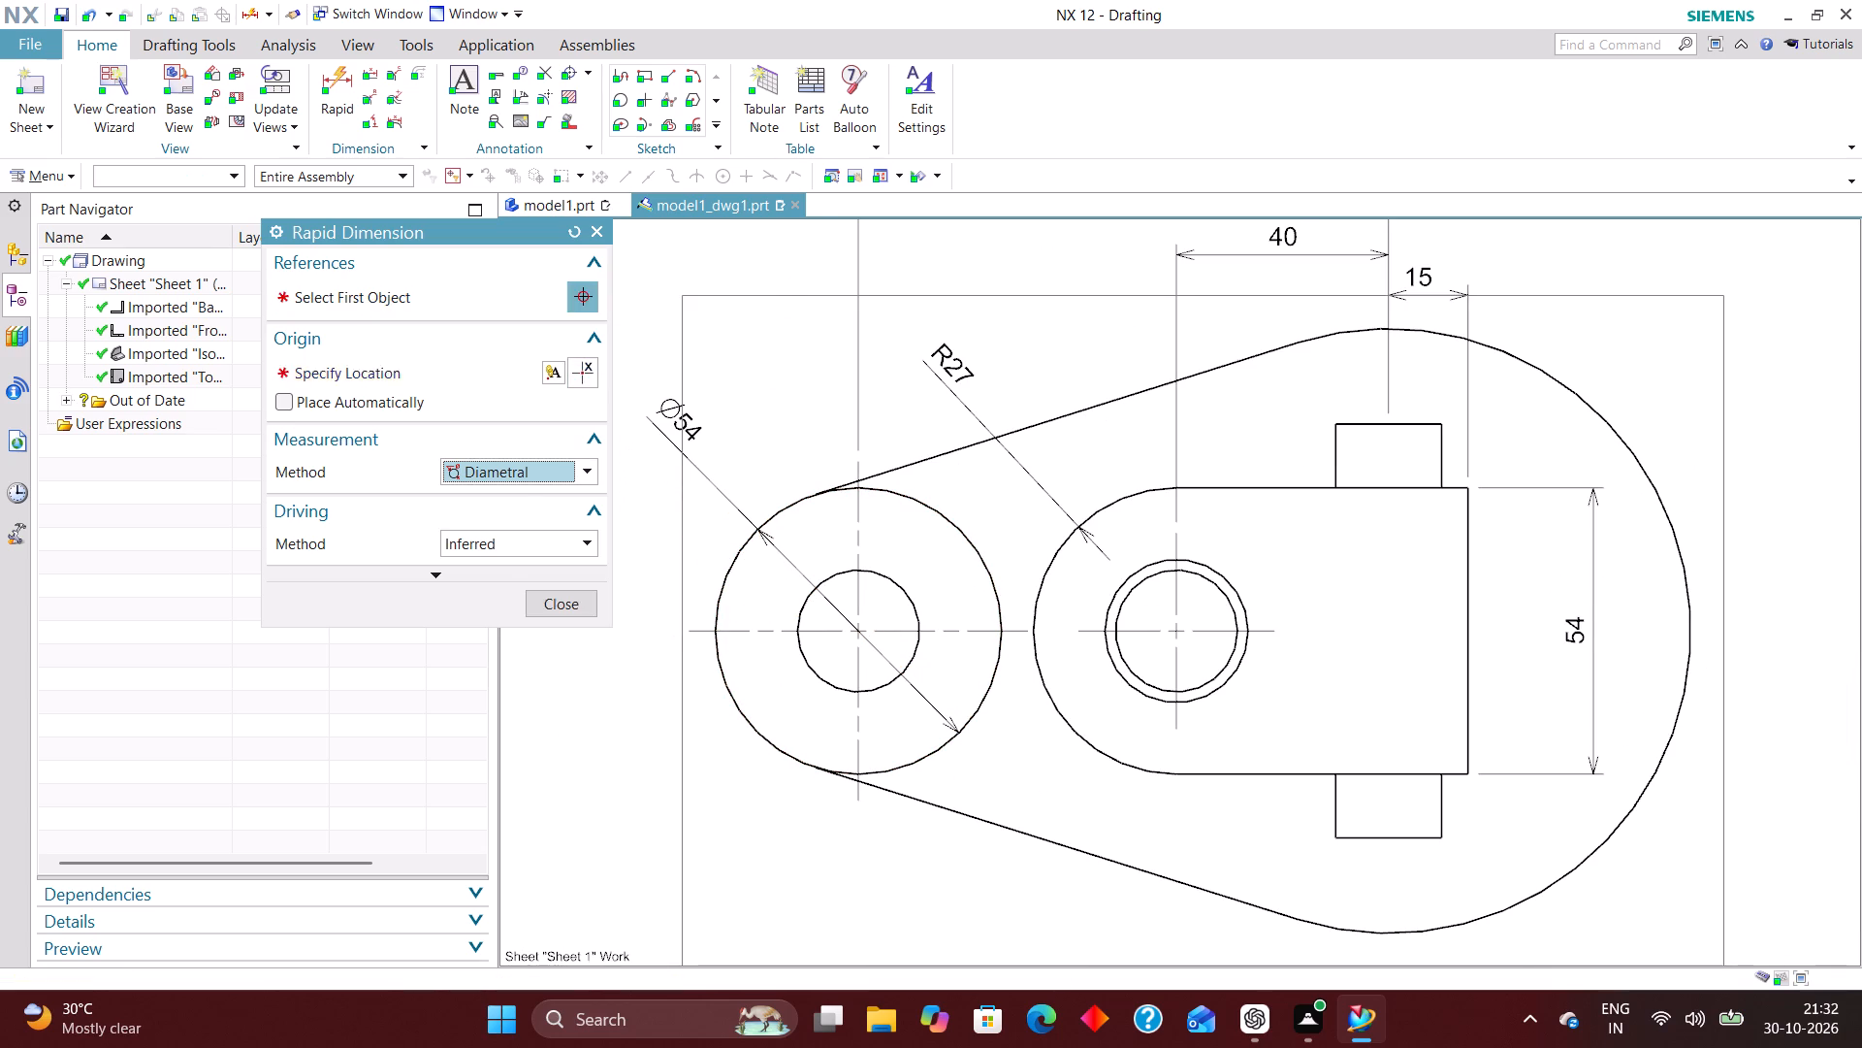
Add a Diametral dimension to the boss's hole in the top view, placed below the boss.
left_click(808, 671)
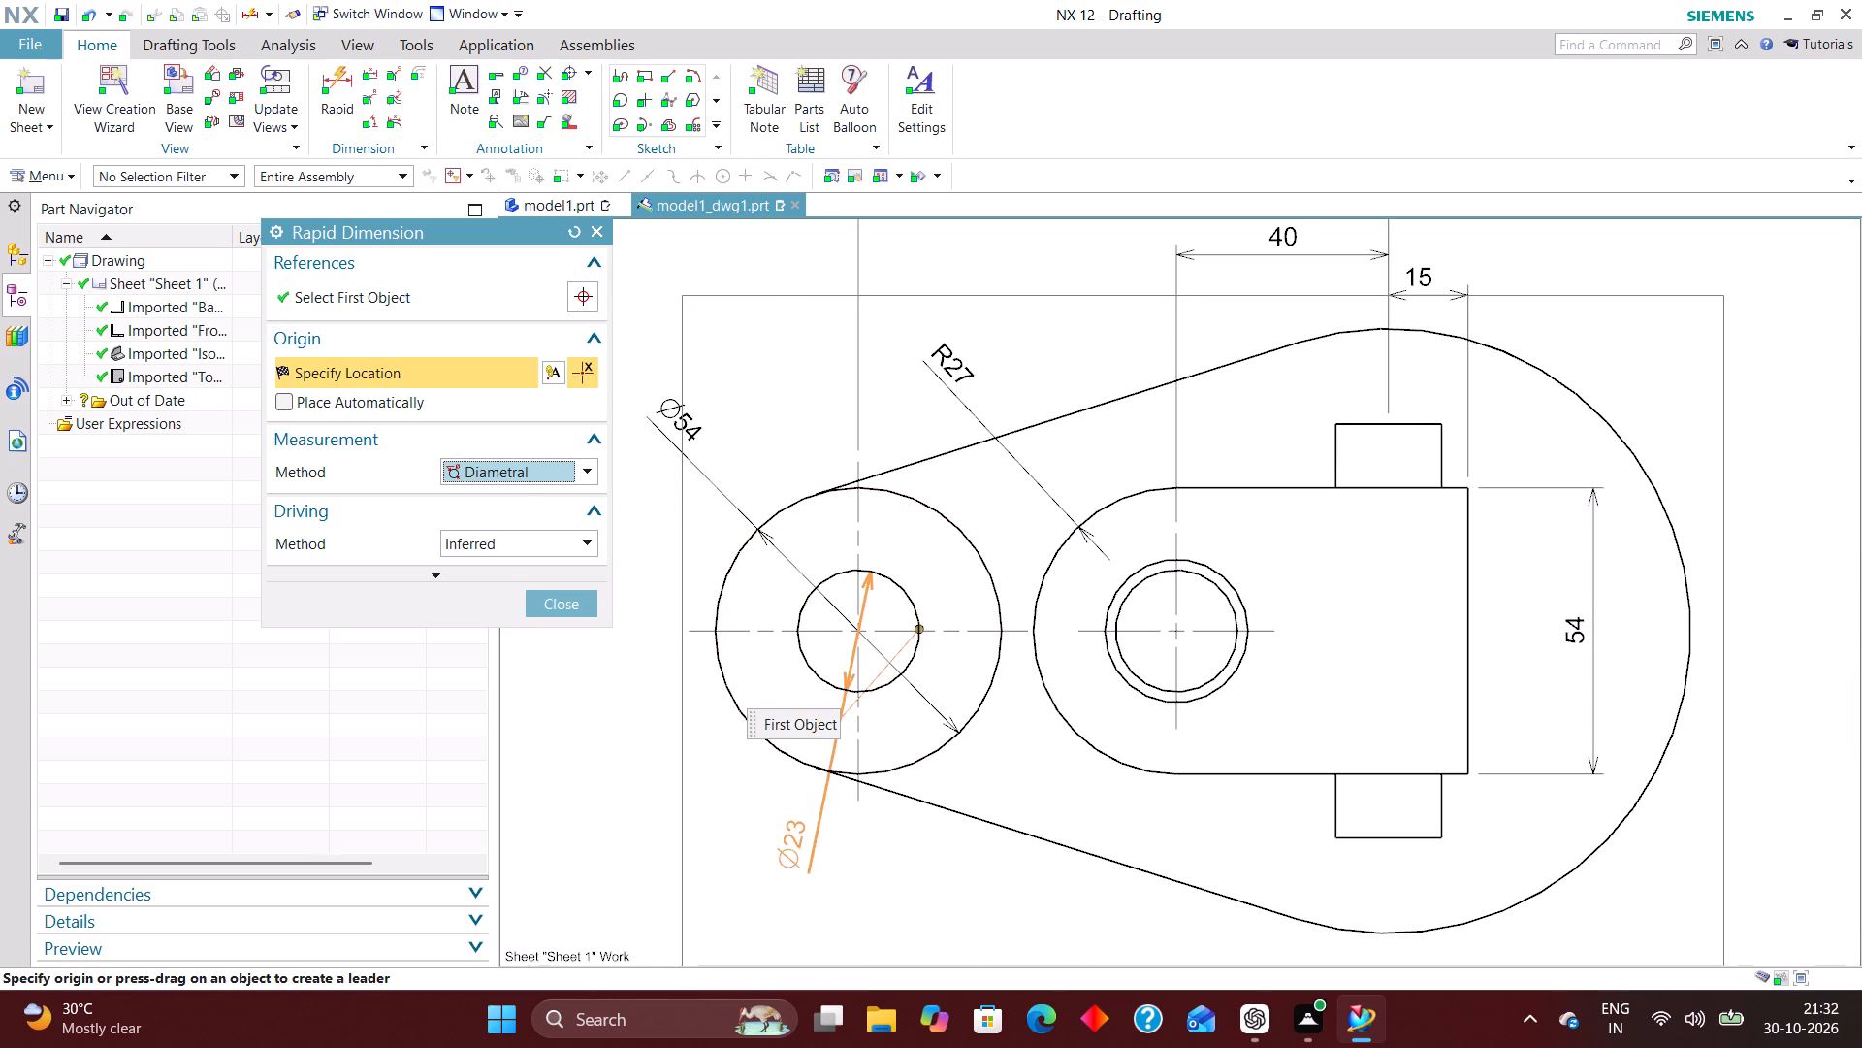
left_click(787, 854)
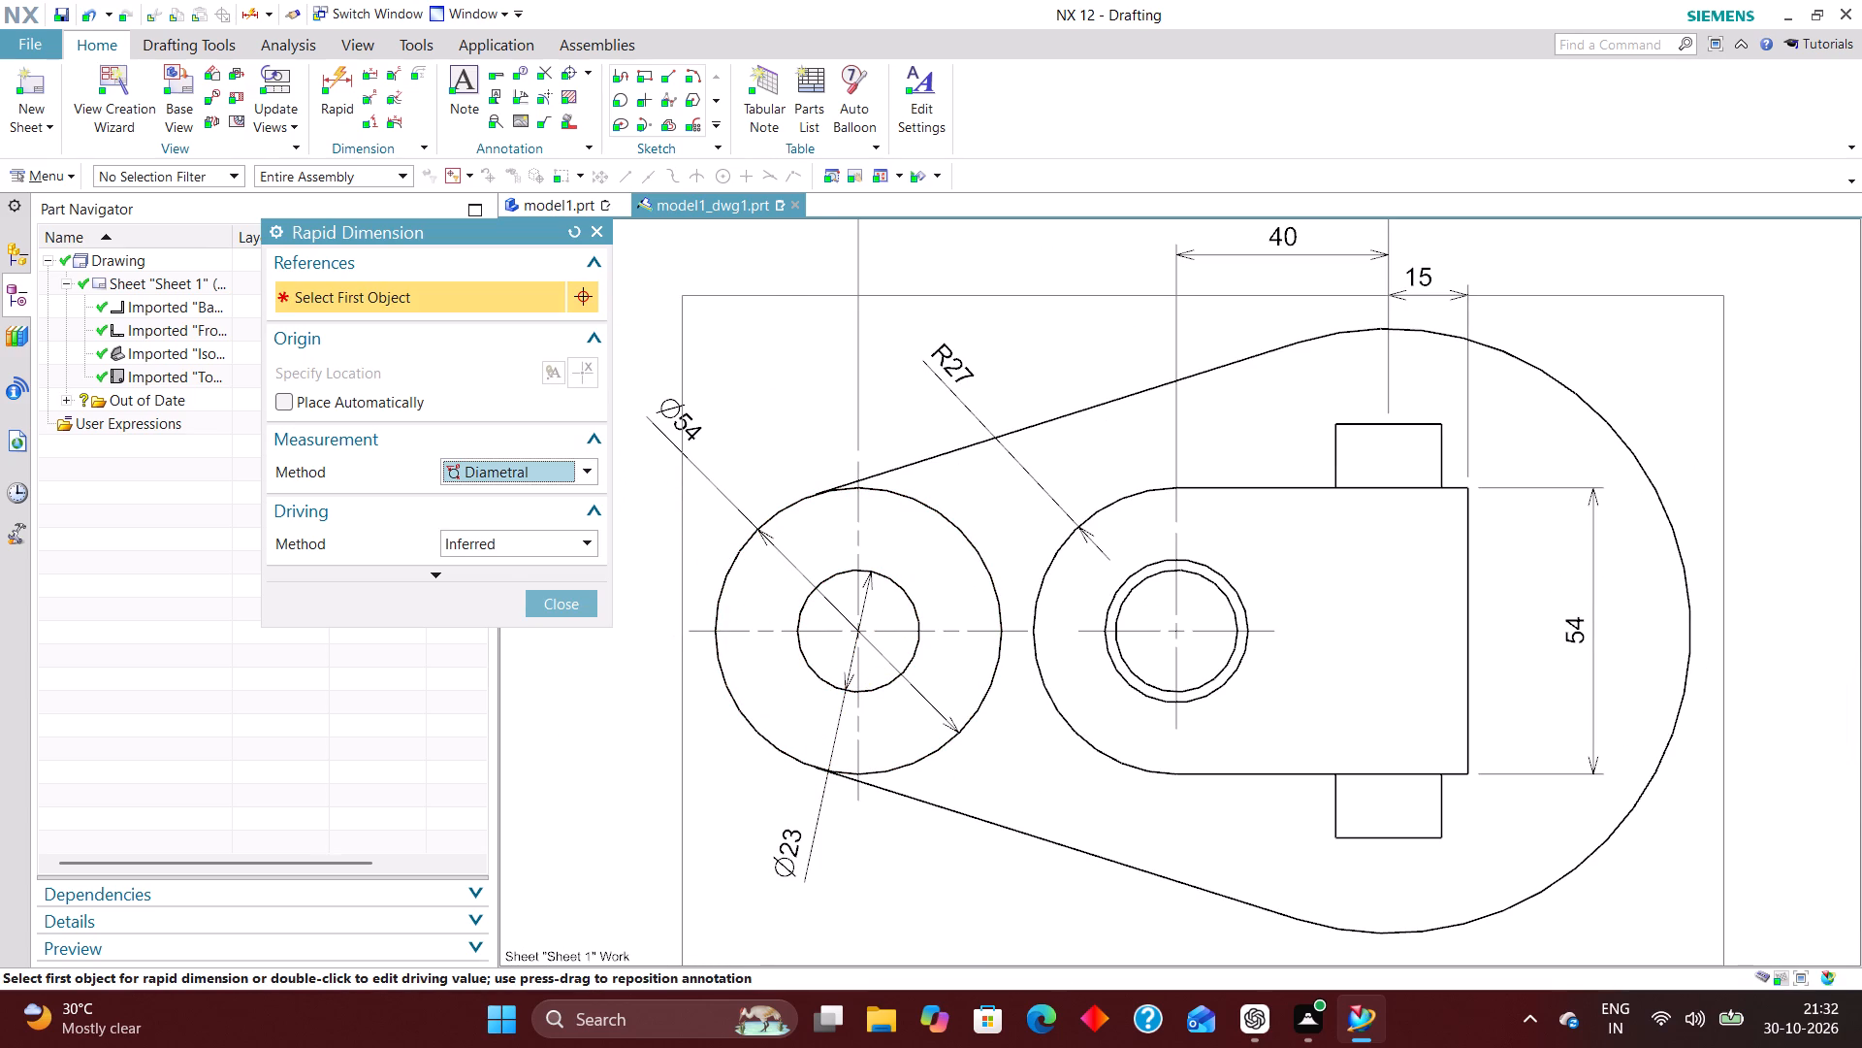
scroll(919, 867, "down", 3)
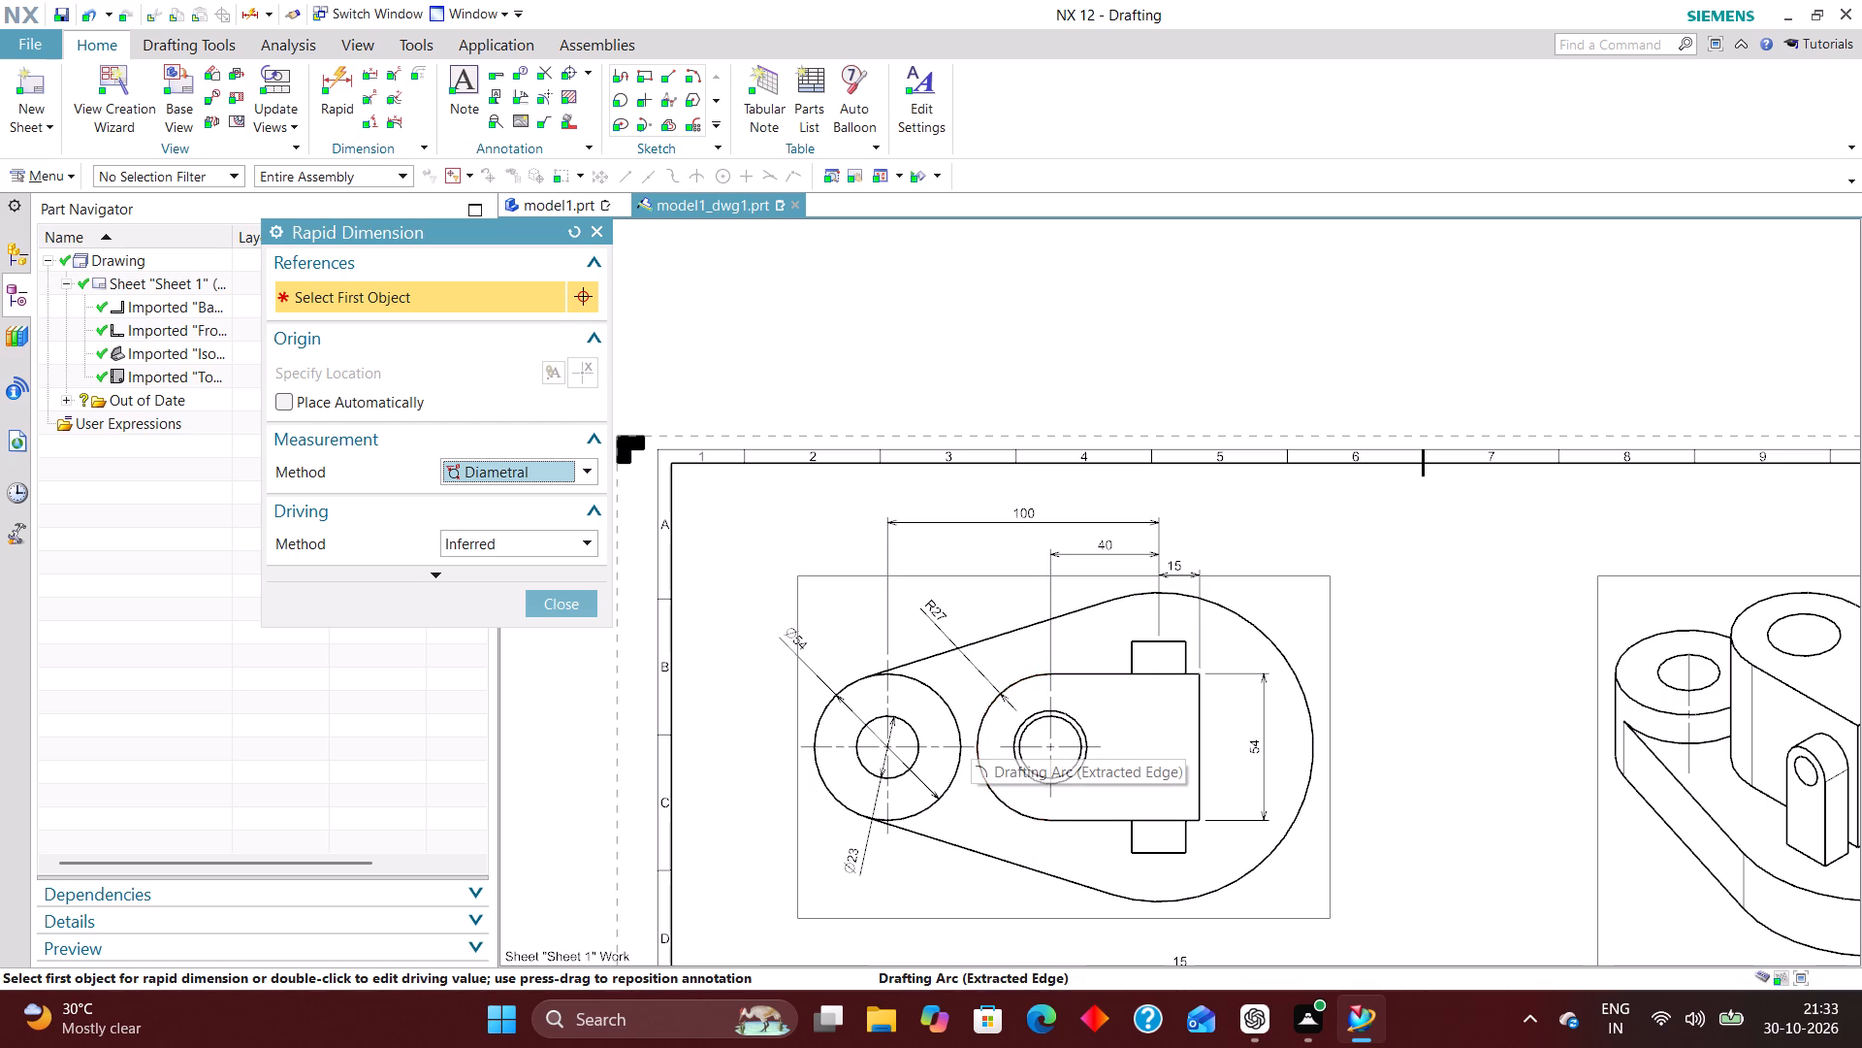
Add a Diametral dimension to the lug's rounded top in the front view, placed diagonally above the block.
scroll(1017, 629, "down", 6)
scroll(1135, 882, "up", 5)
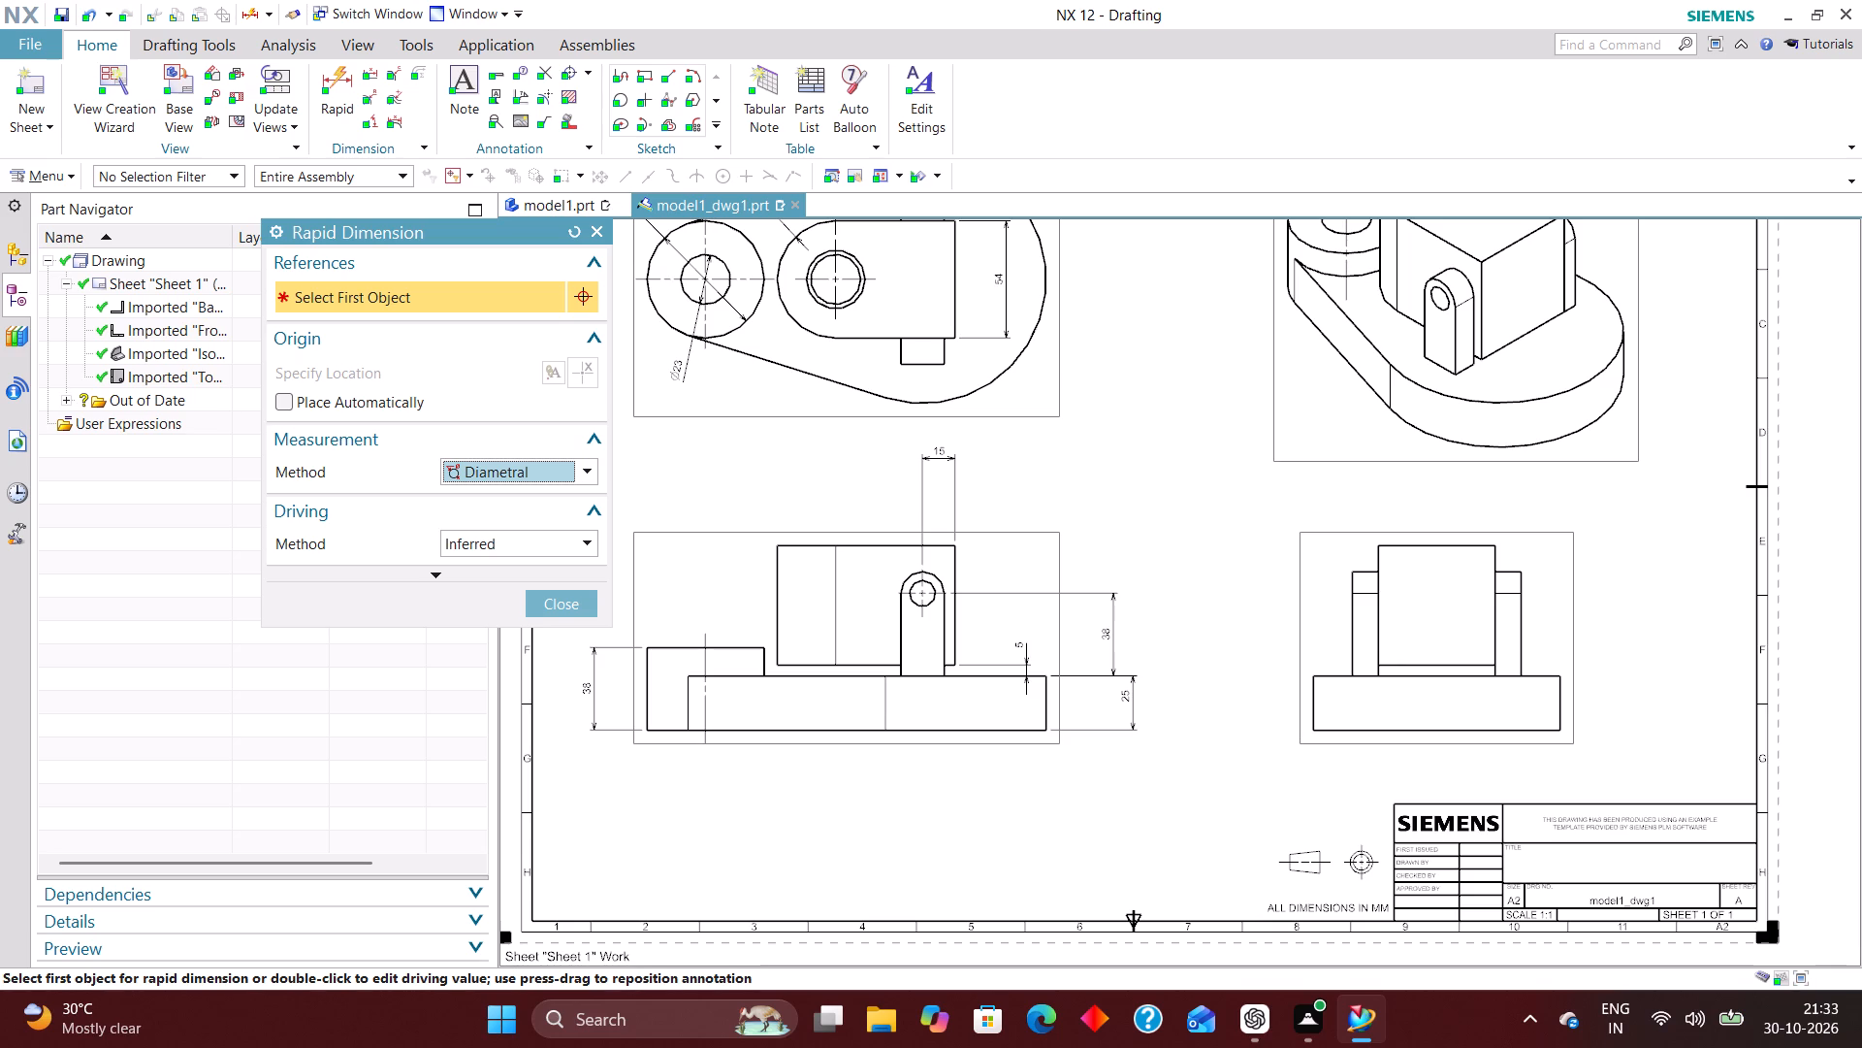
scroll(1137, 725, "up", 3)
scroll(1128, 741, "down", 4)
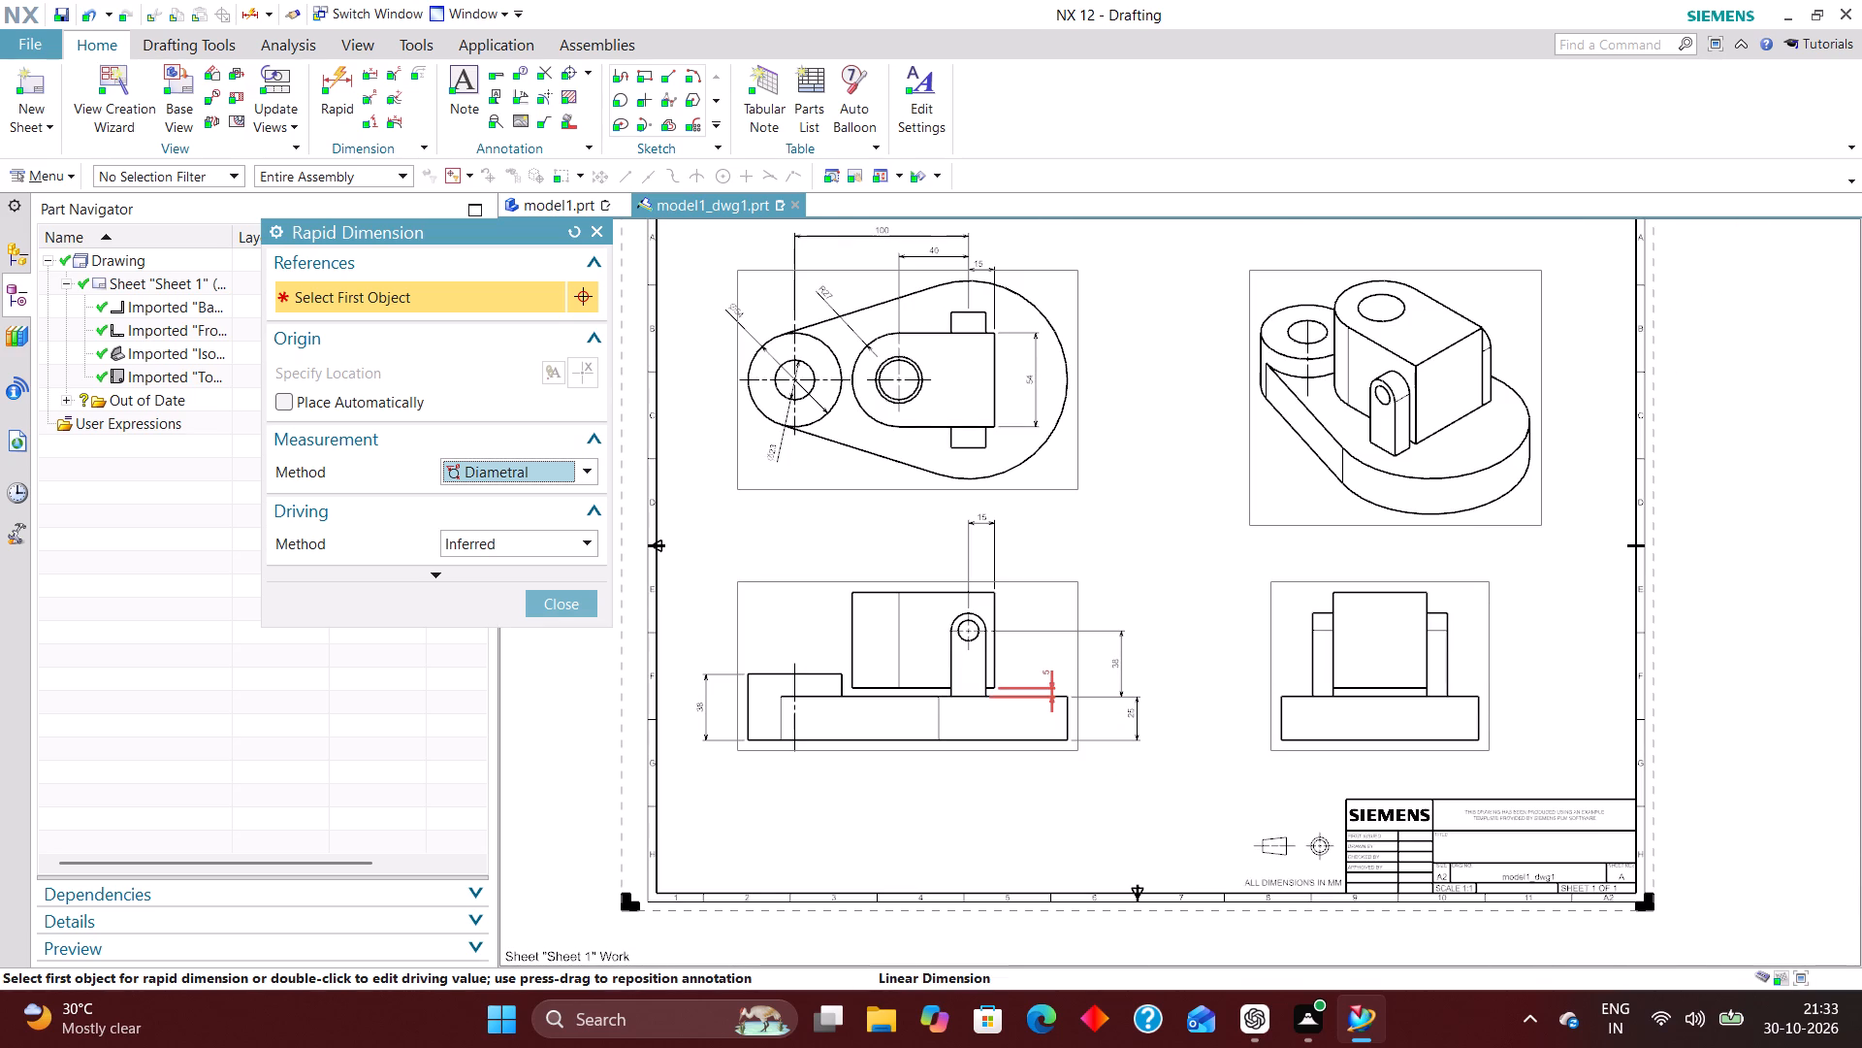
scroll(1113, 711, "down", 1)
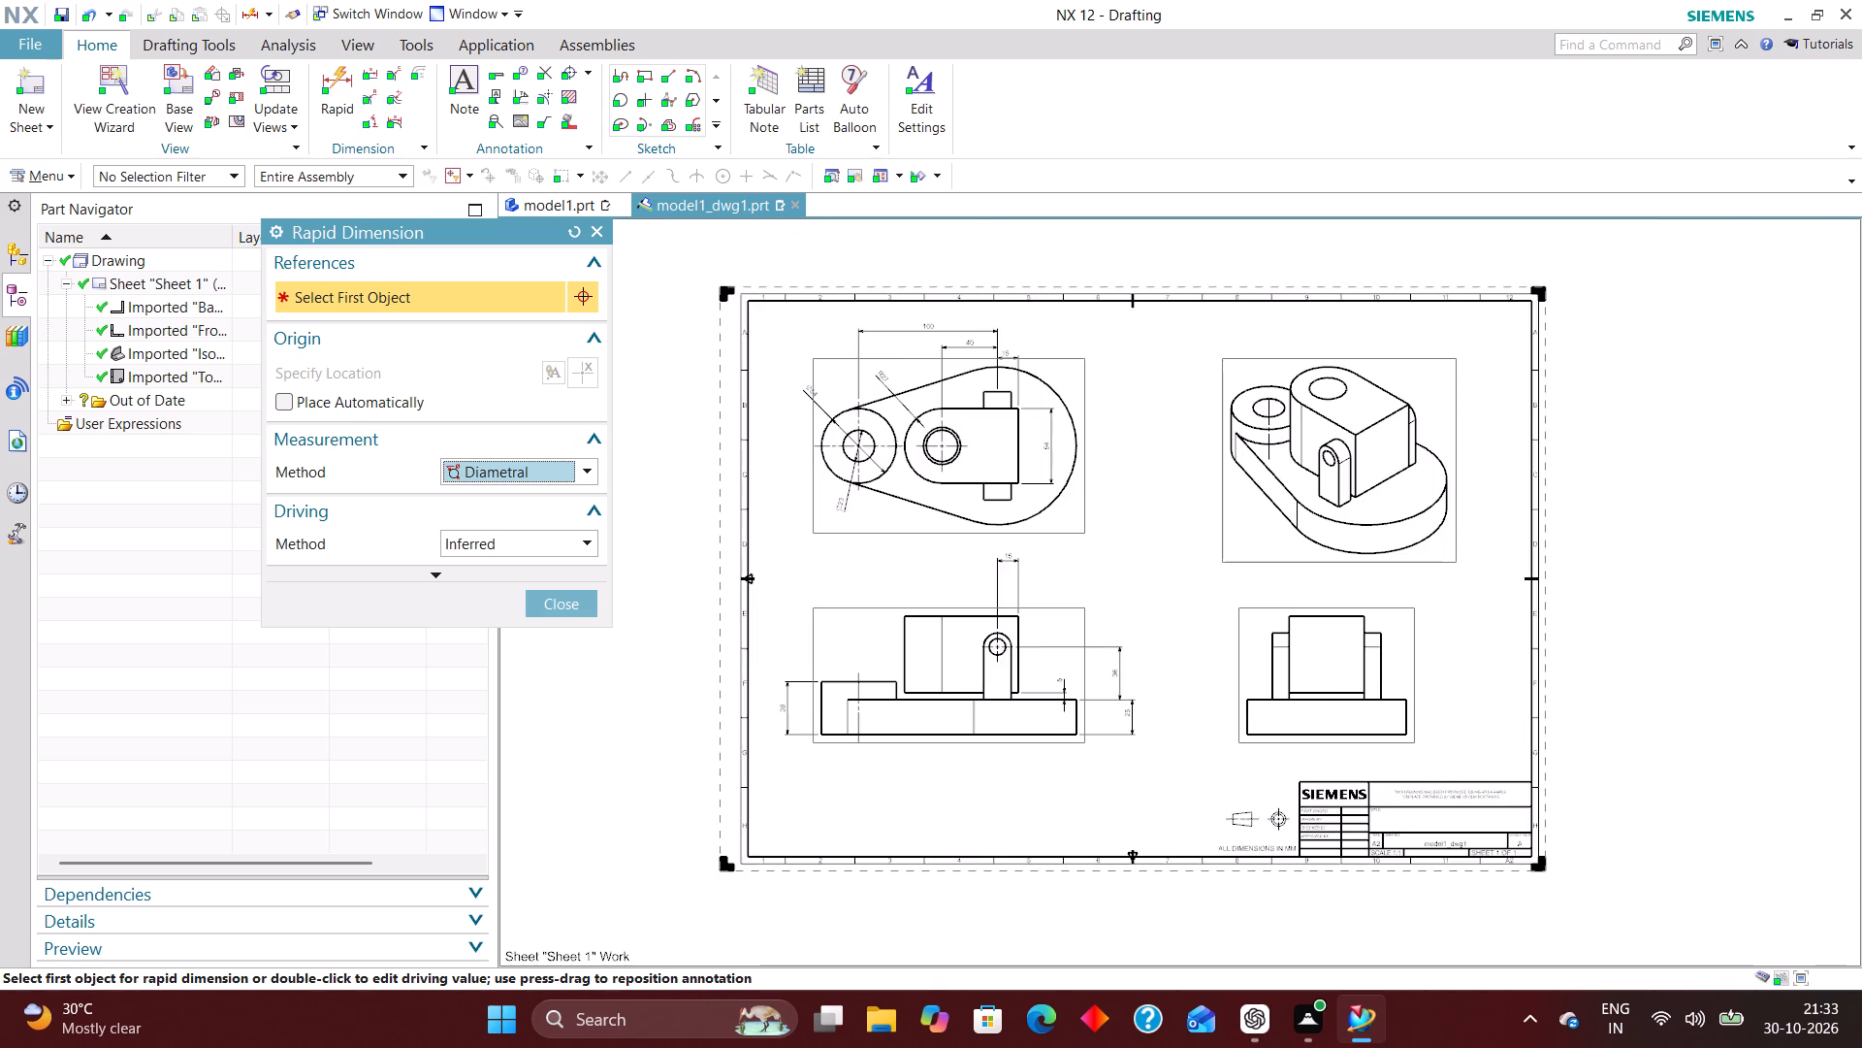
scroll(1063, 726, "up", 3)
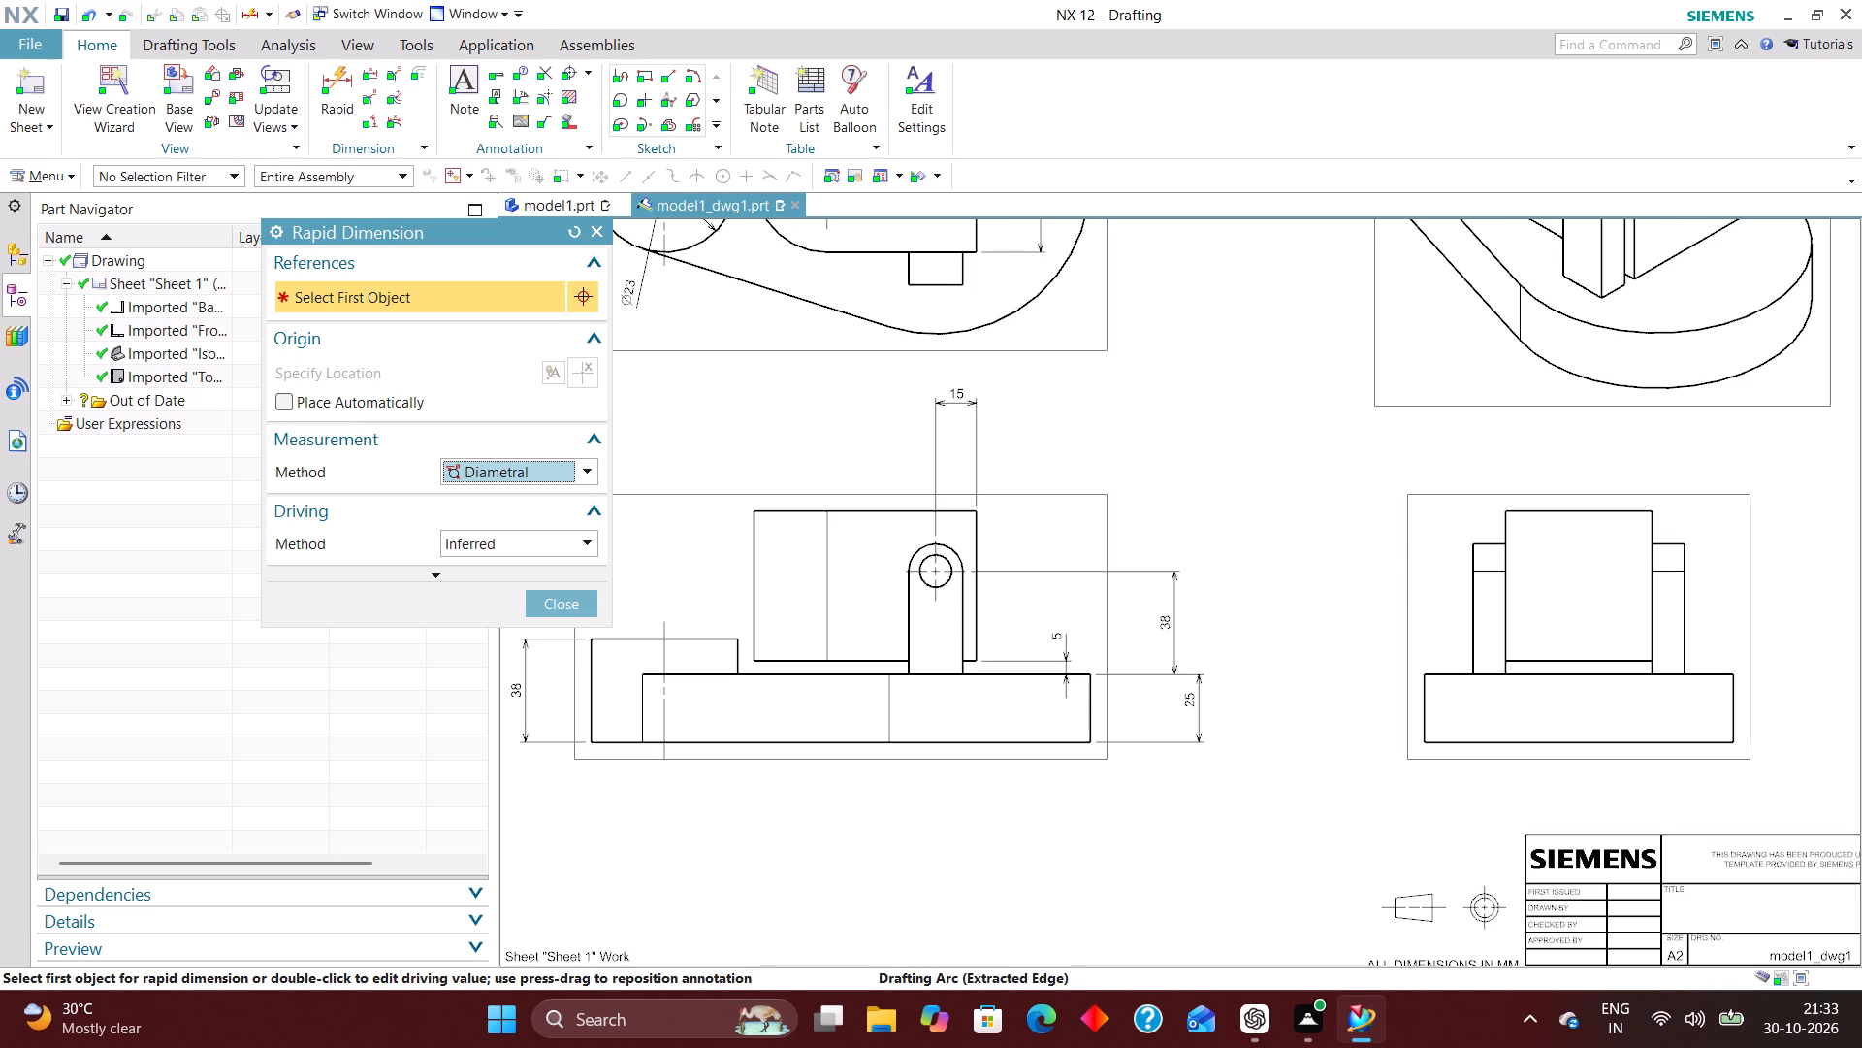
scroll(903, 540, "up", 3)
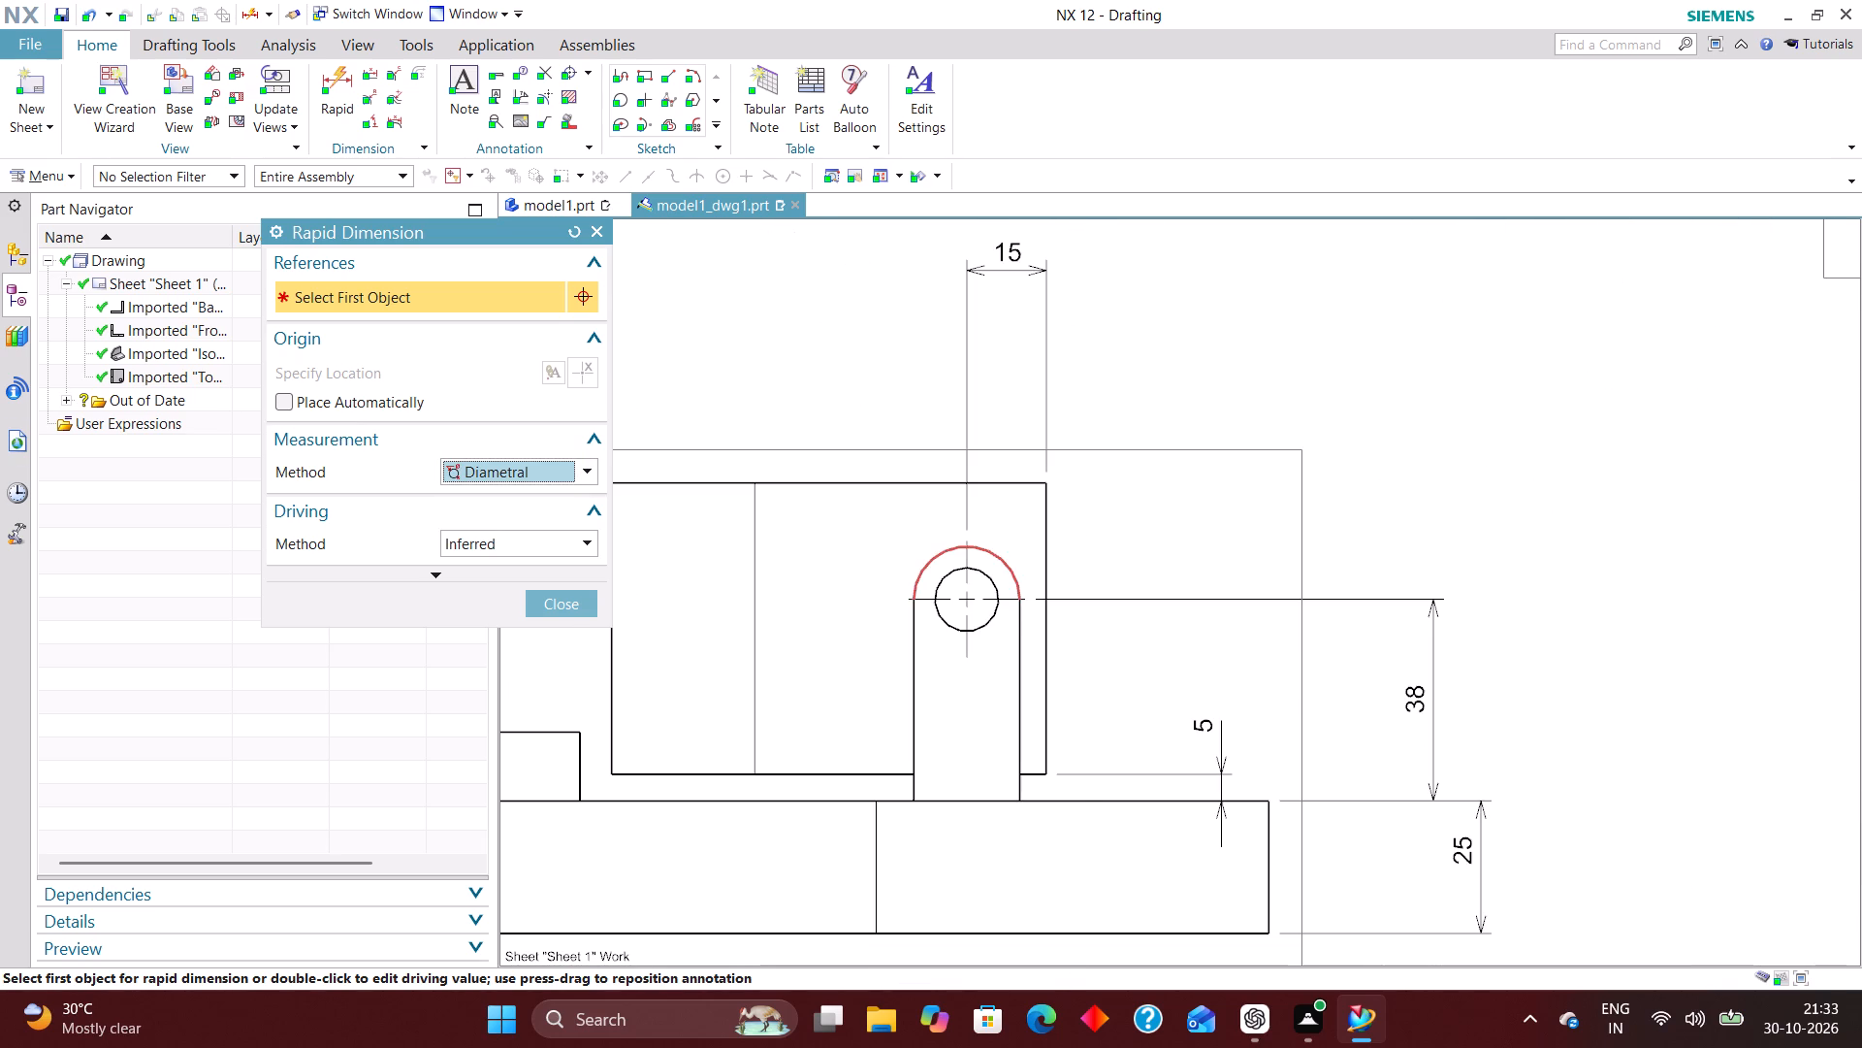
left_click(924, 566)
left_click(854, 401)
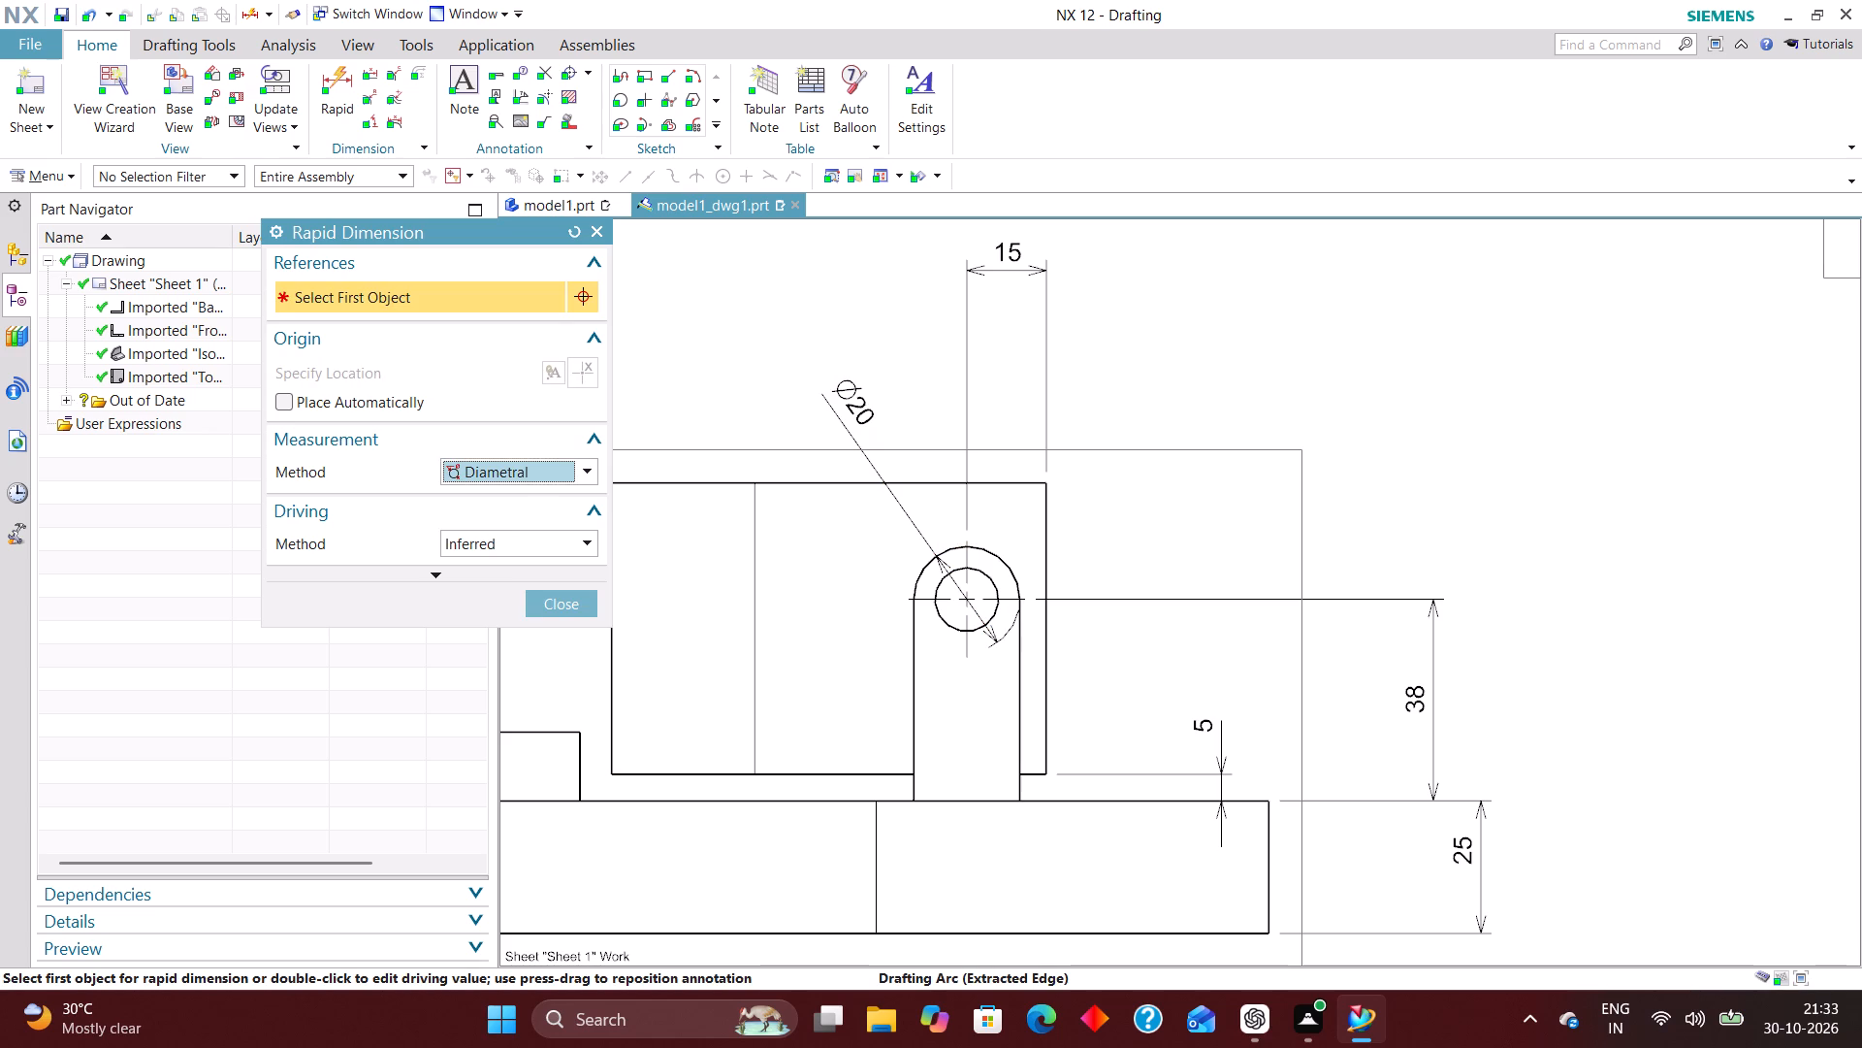
Add a Diametral dimension to the lug's hole in the front view, placed diagonally above the hole, just beyond the block's edge.
scroll(1019, 589, "up", 2)
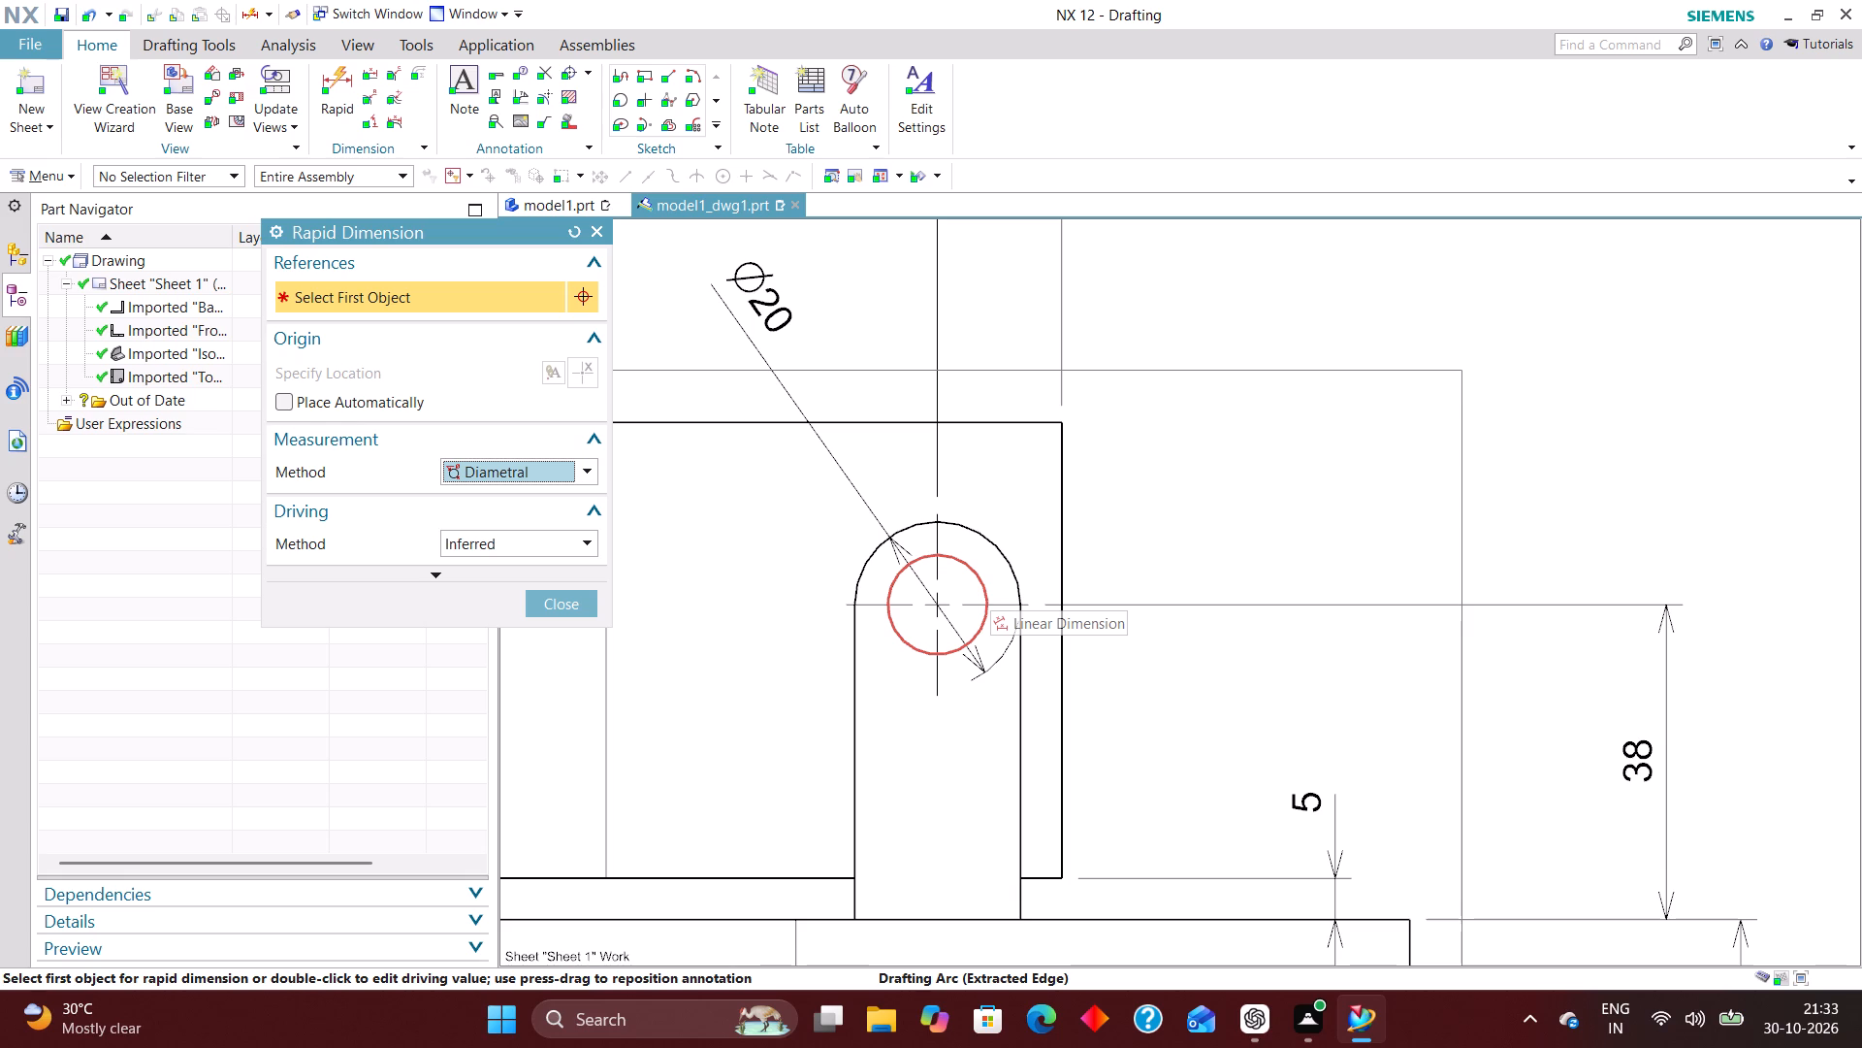
left_click(980, 582)
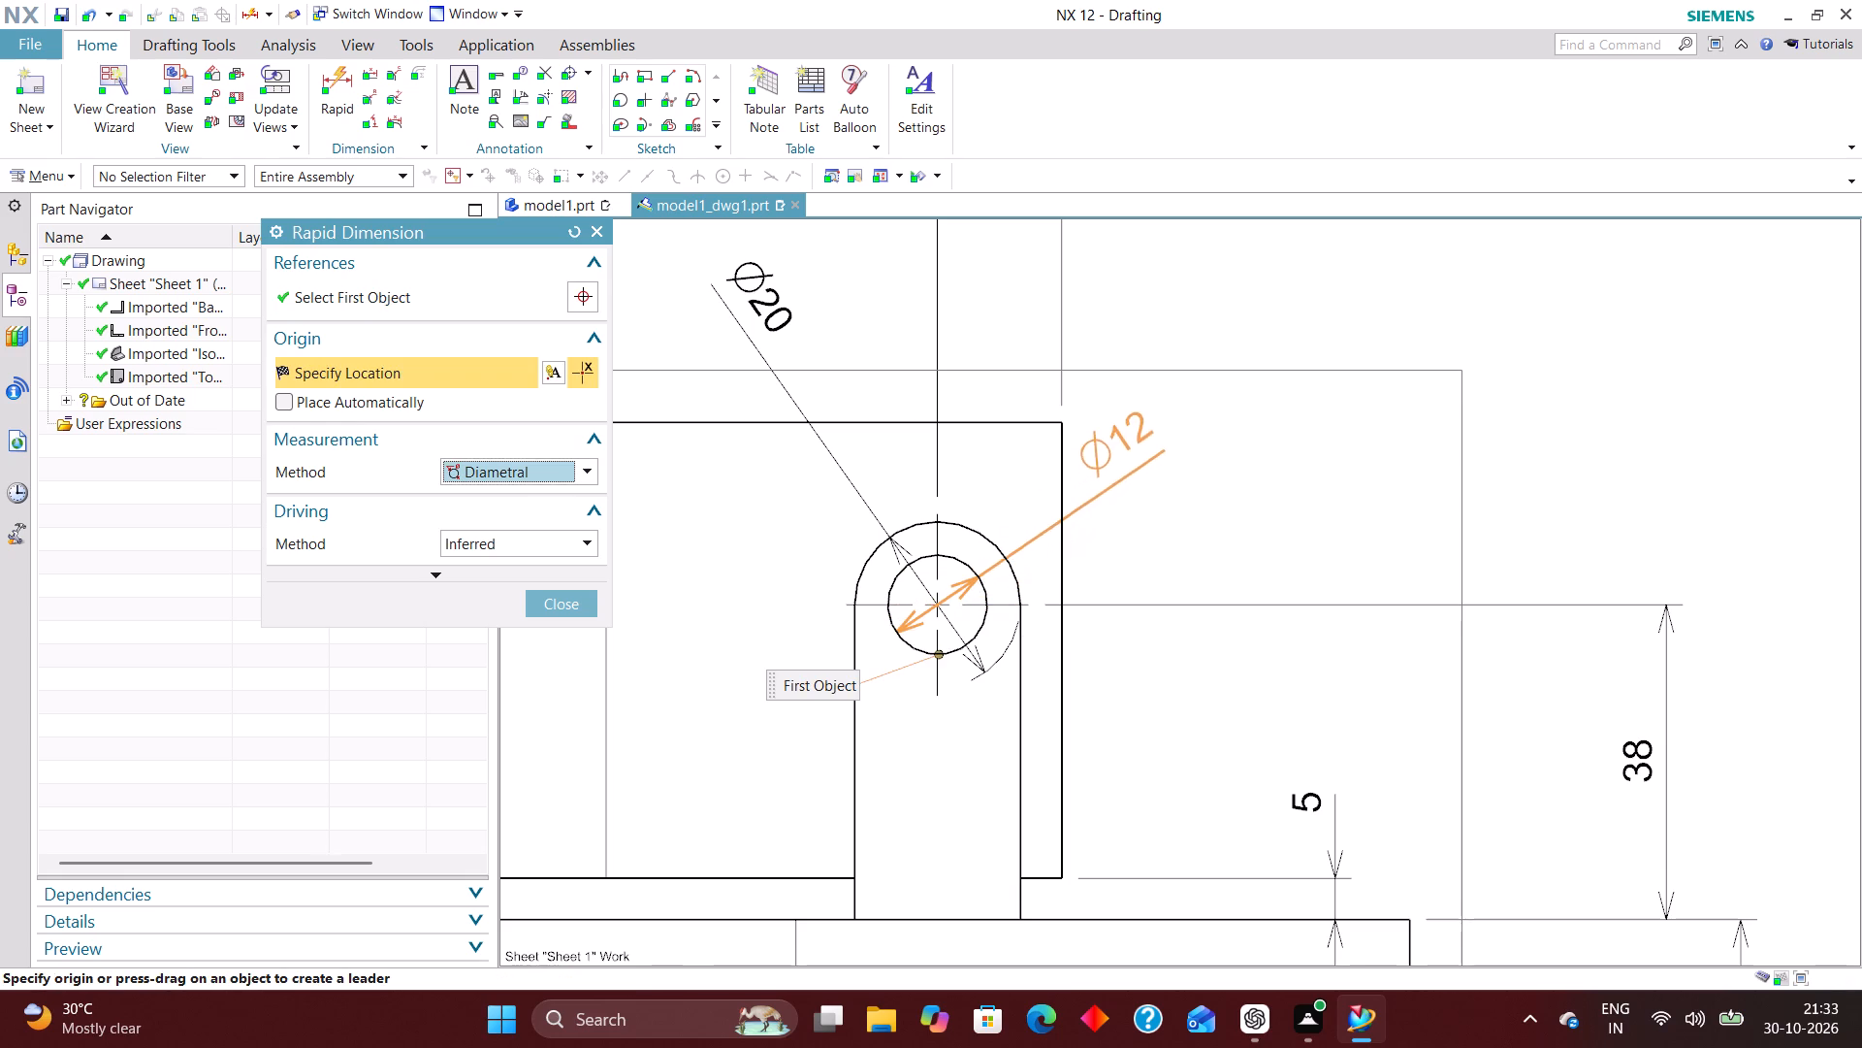
left_click(1125, 430)
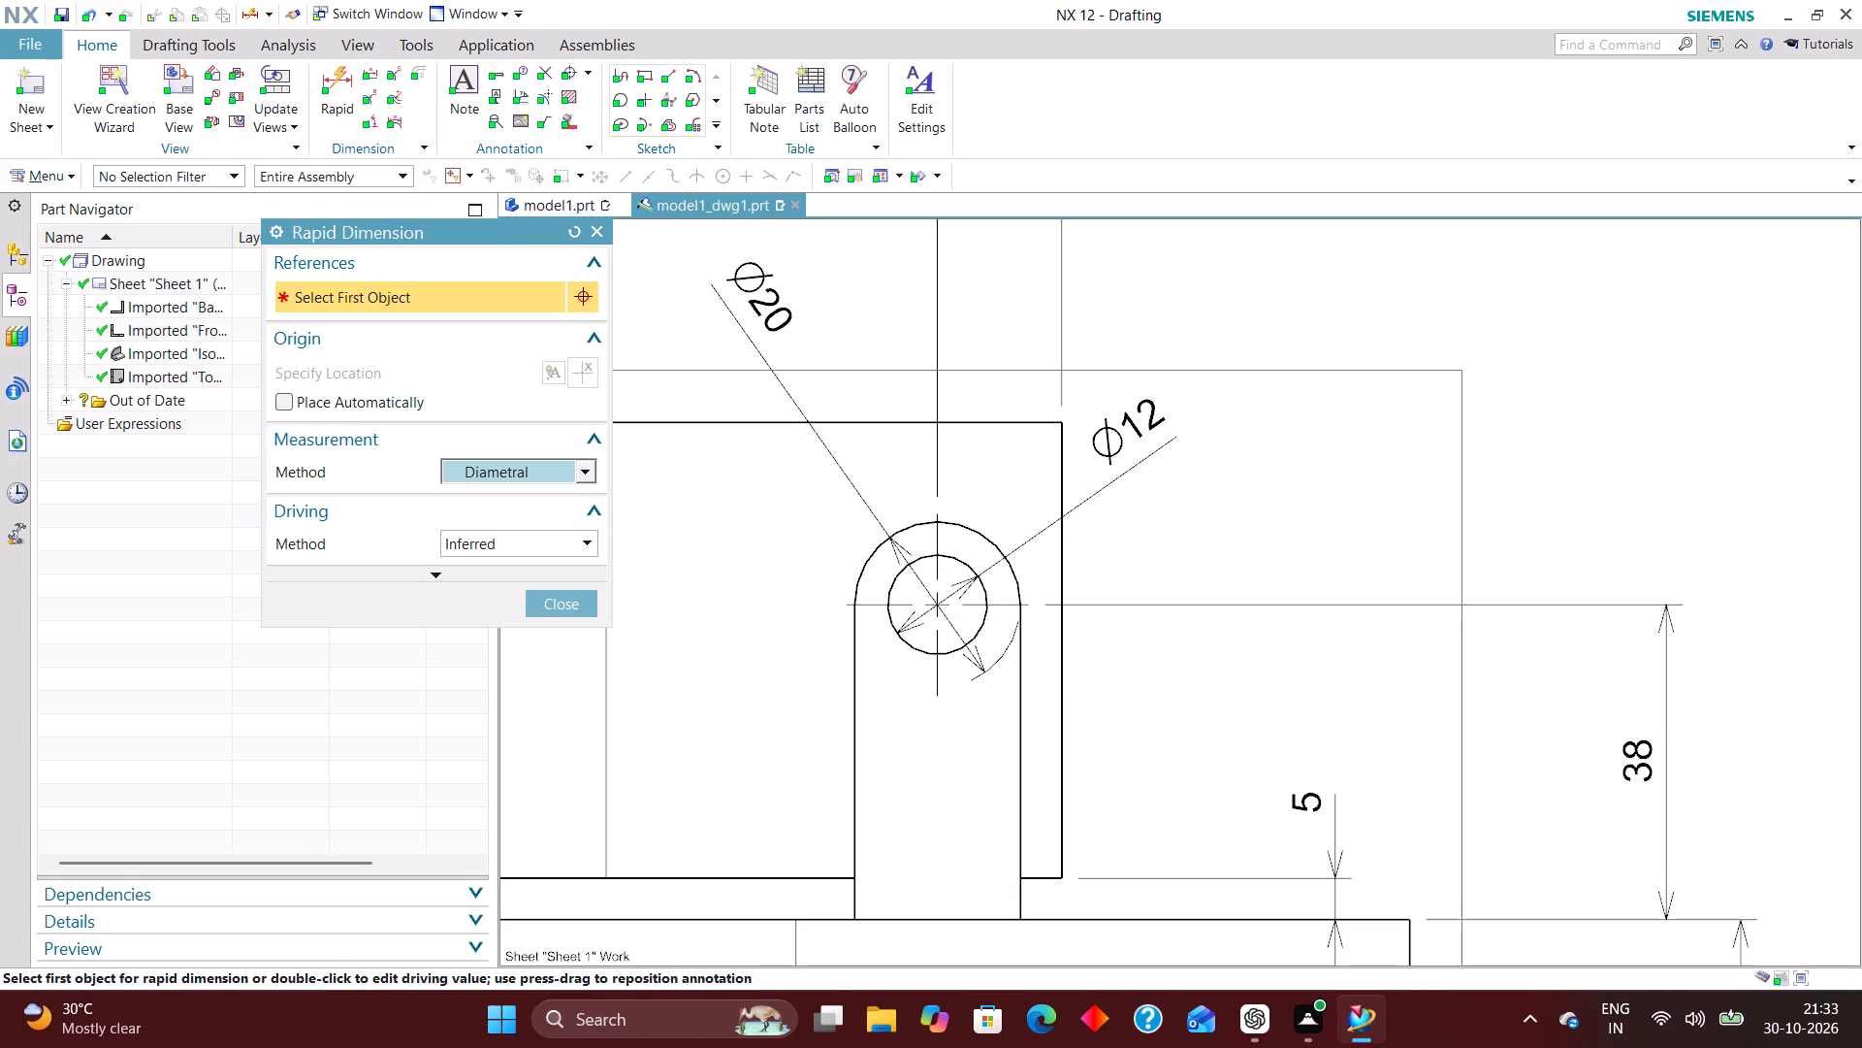
Add a Radial dimension to the lug's rounded top in the front view, placed diagonally above the block, and finish dimensioning.
left_click(584, 472)
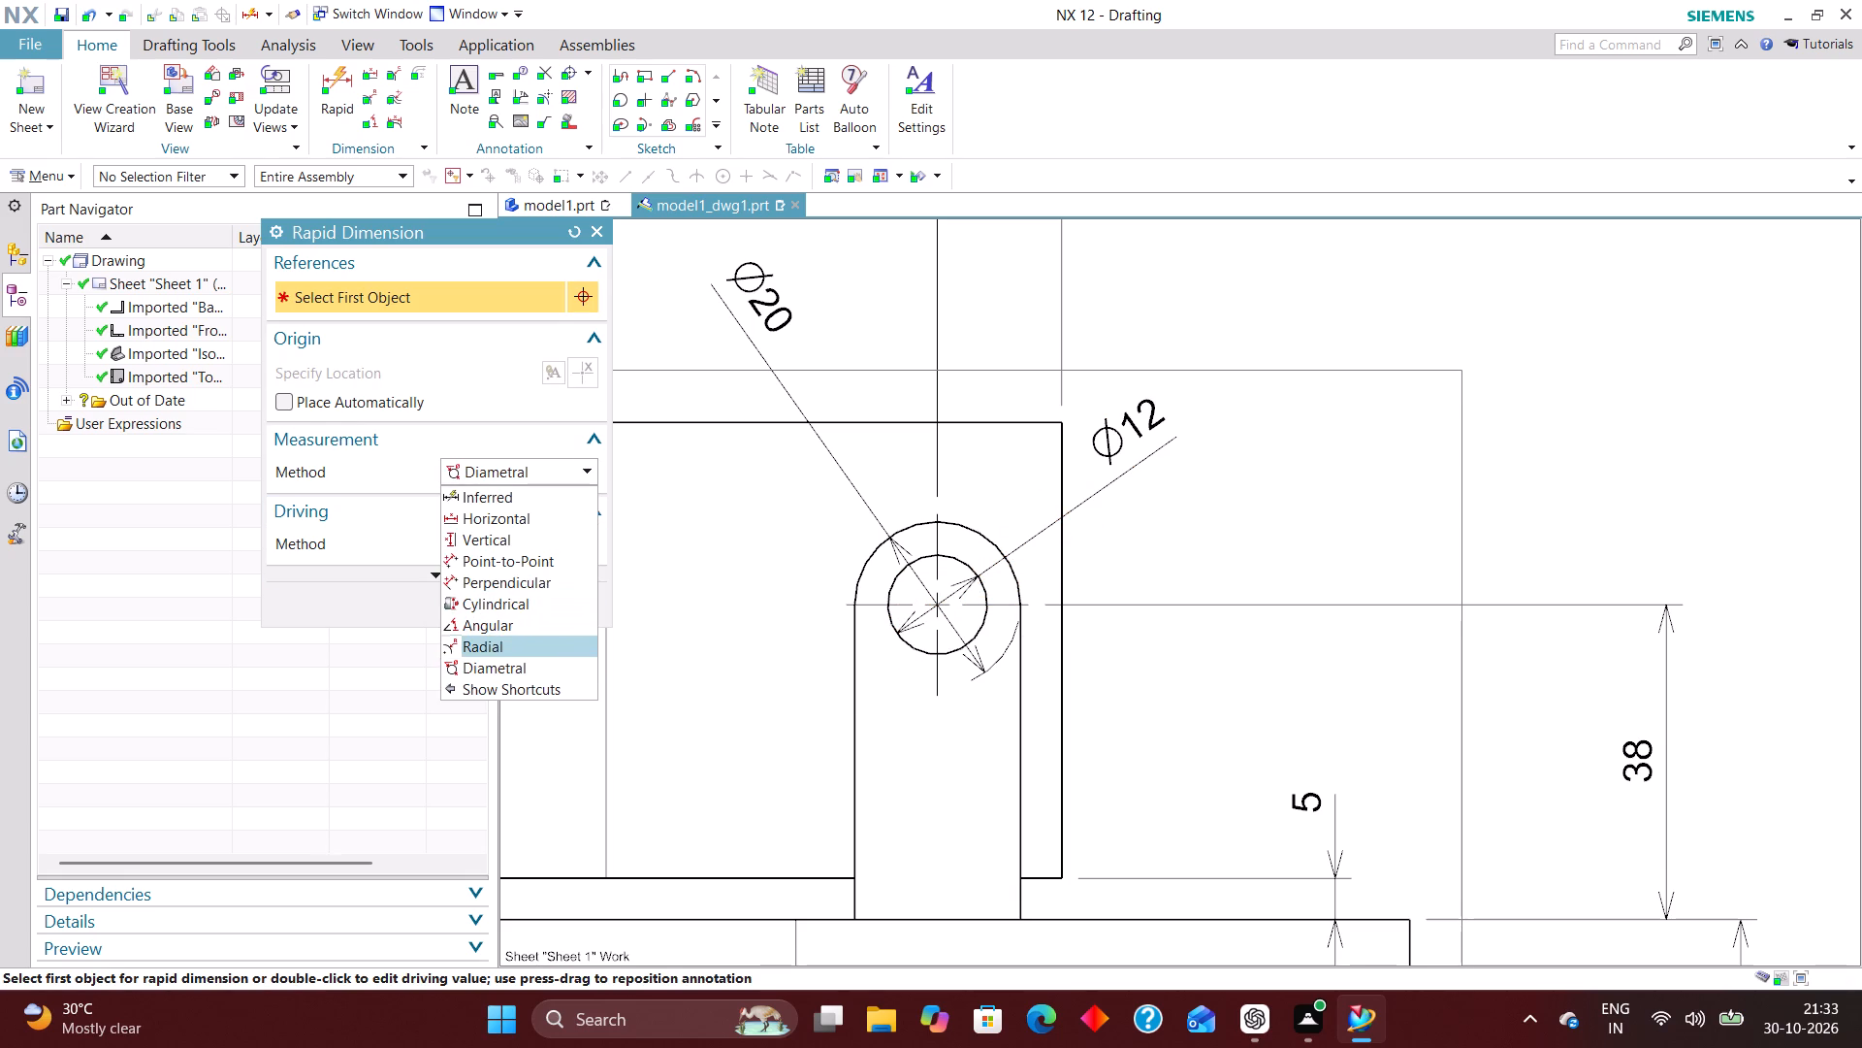
left_click(540, 650)
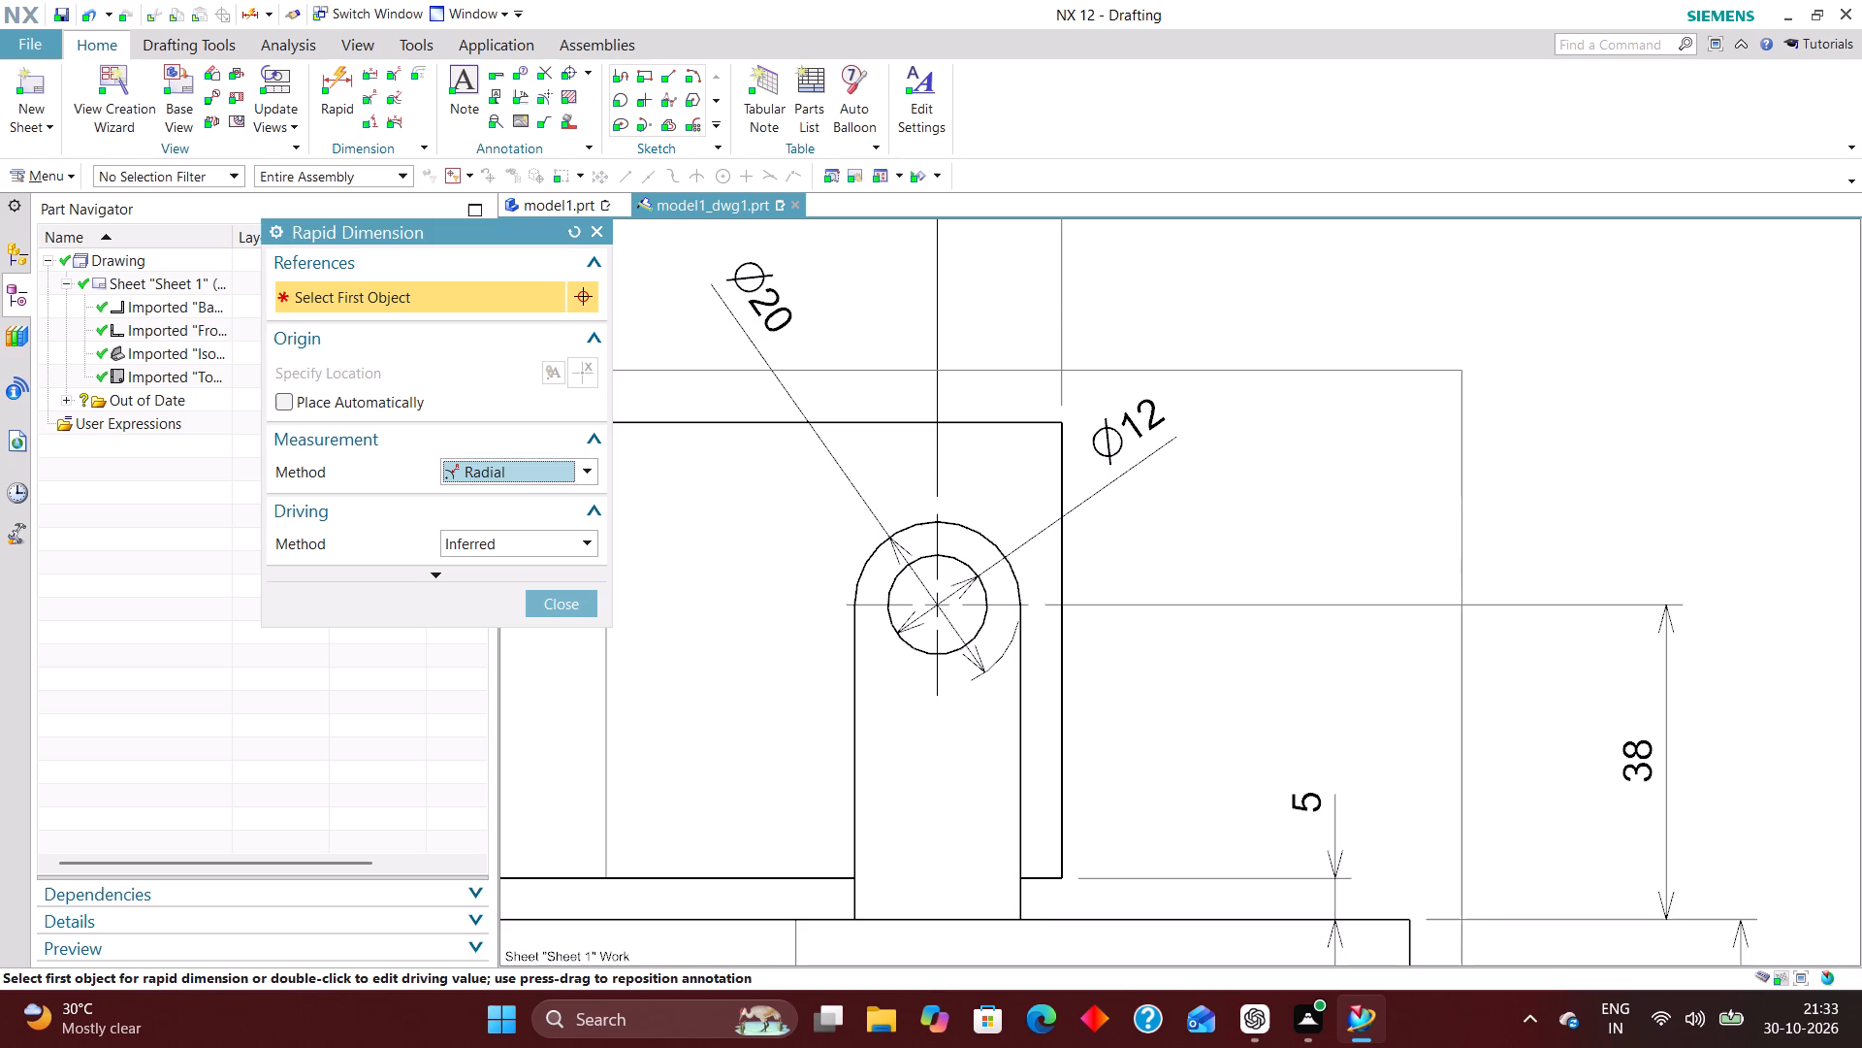
left_click(863, 564)
scroll(1005, 599, "down", 2)
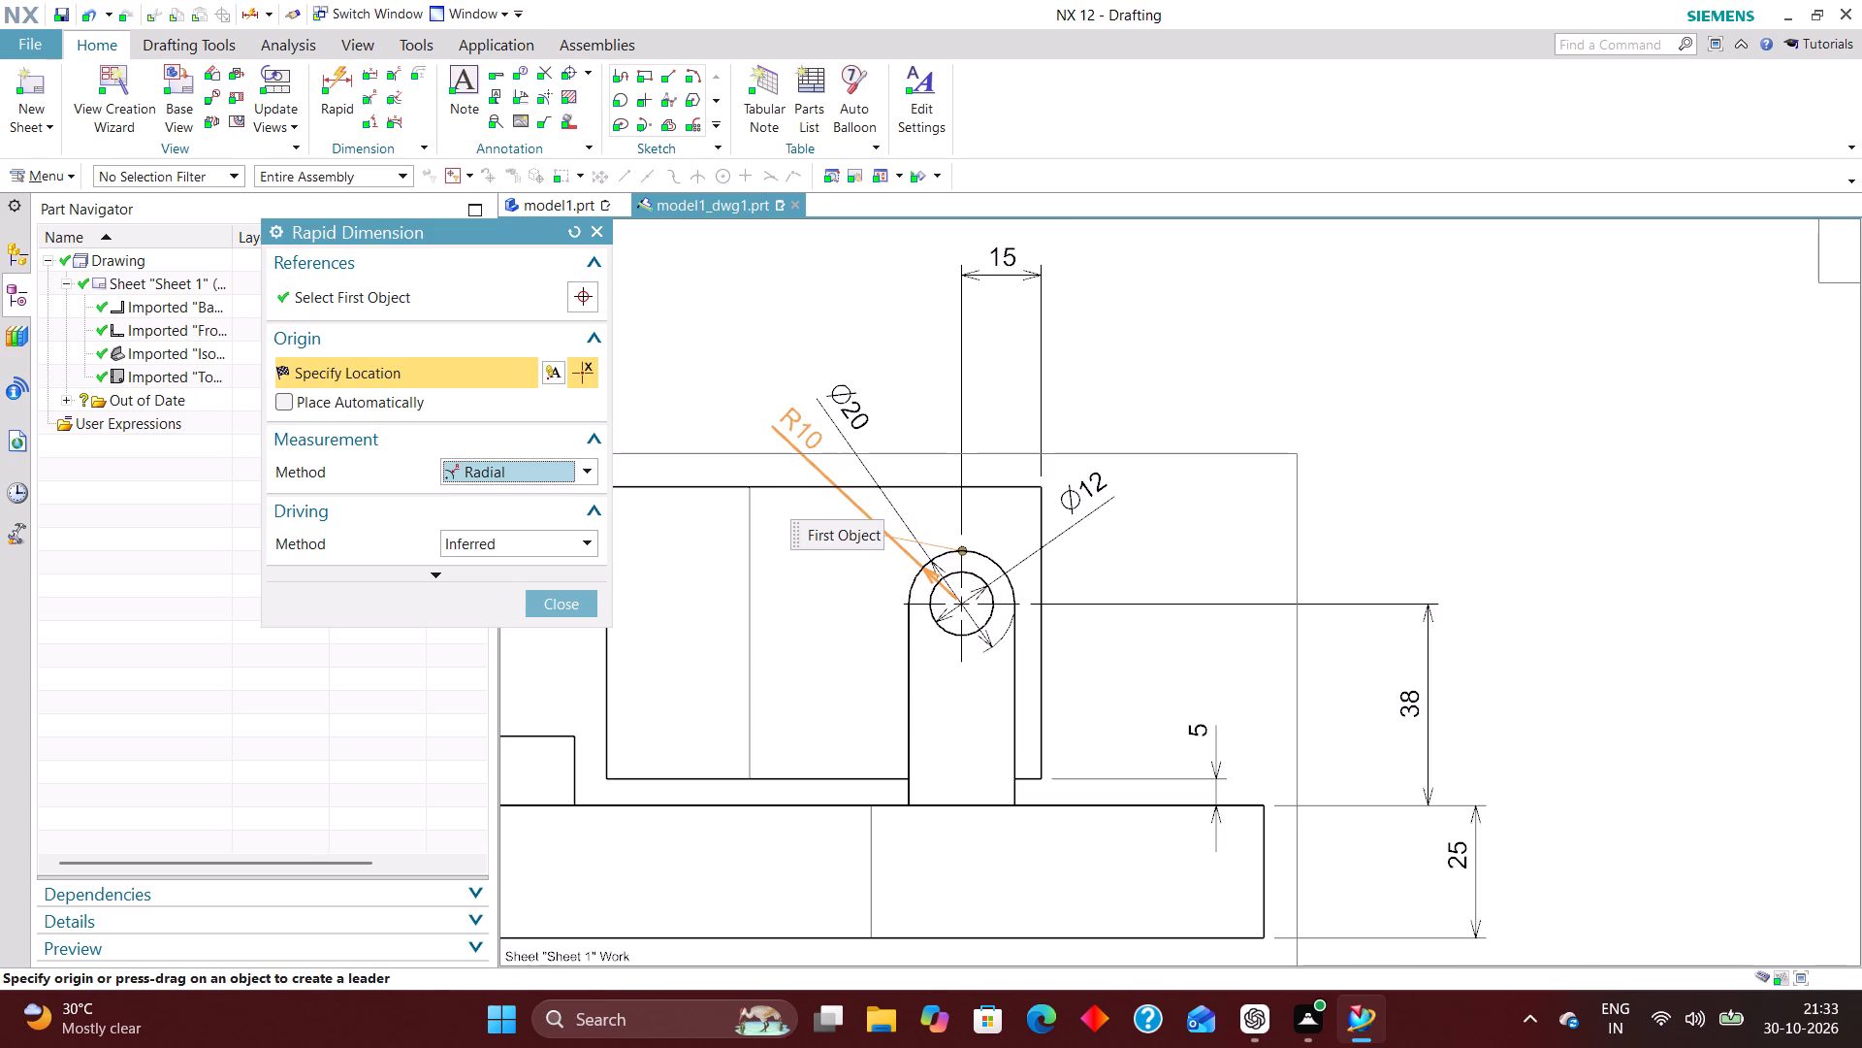
left_click(801, 428)
left_click(588, 604)
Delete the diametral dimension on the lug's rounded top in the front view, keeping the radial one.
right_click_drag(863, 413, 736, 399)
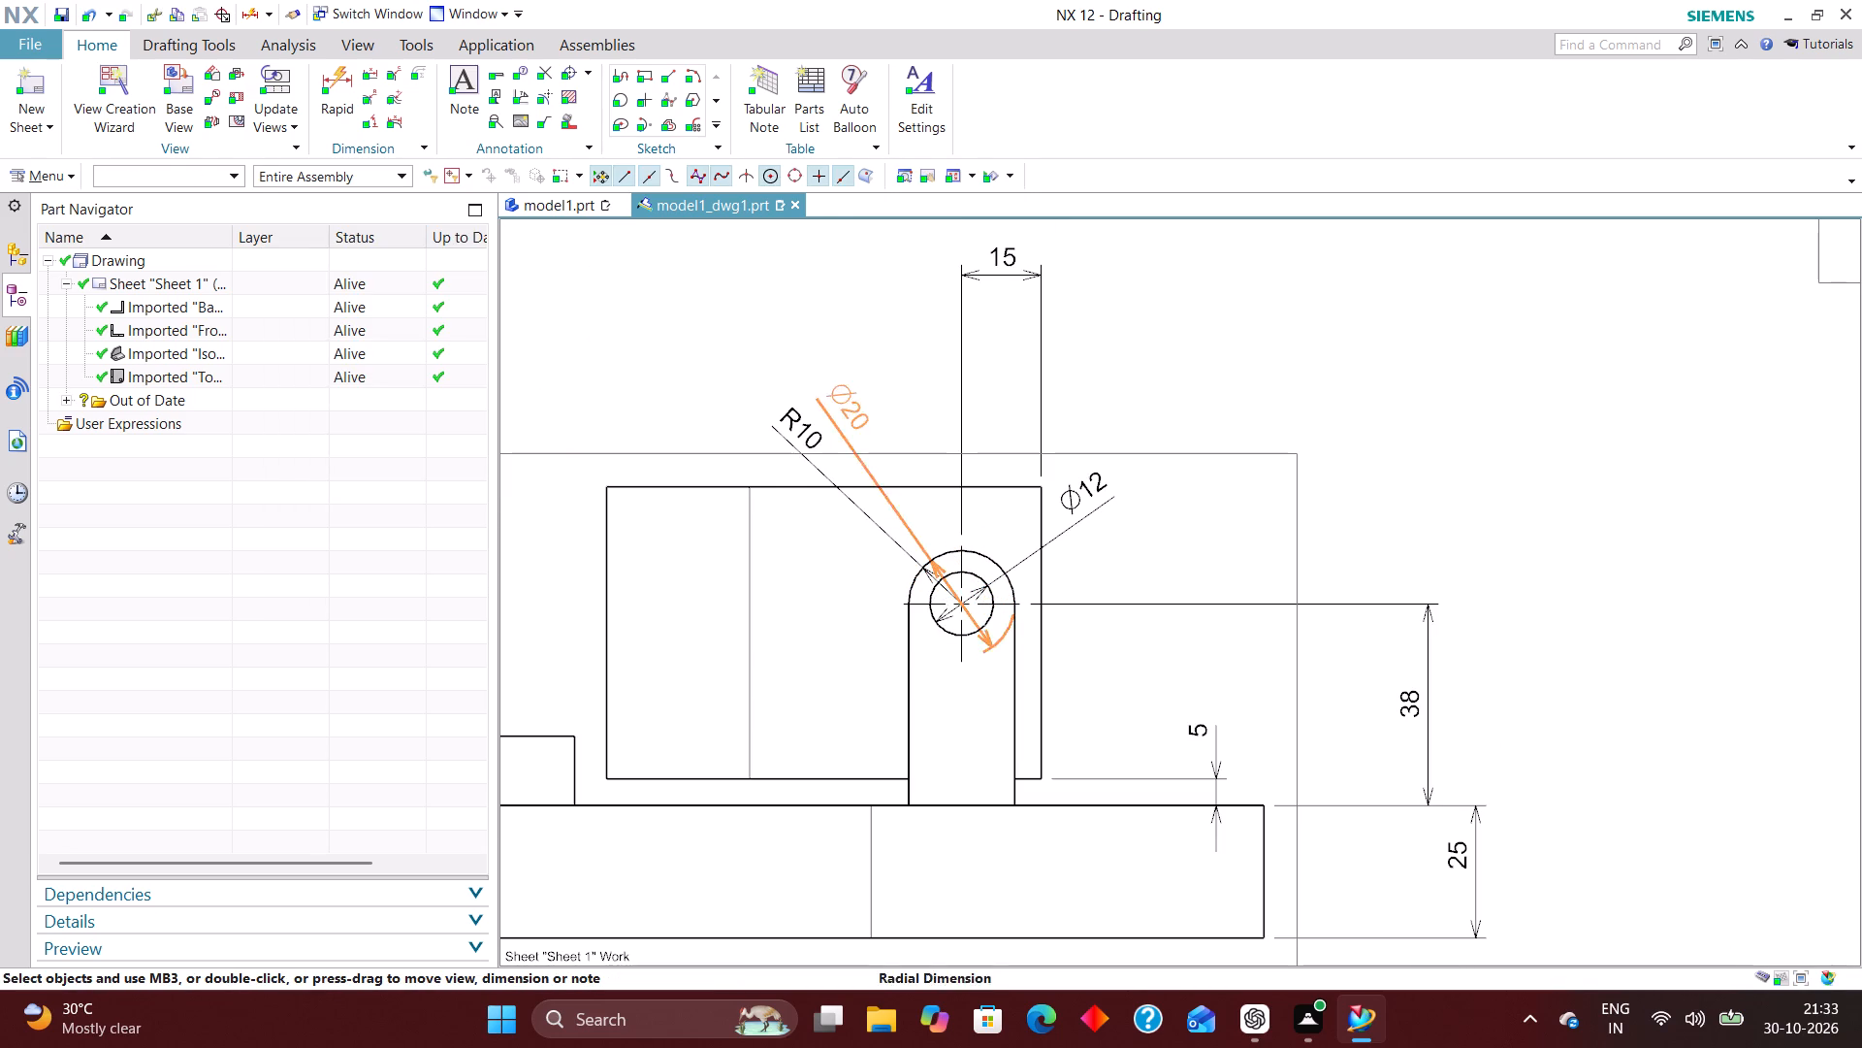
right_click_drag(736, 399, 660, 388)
Move the lug's radial dimension in the front view closer to the lug, so its leader runs more steeply above the block.
left_click_drag(796, 415, 889, 409)
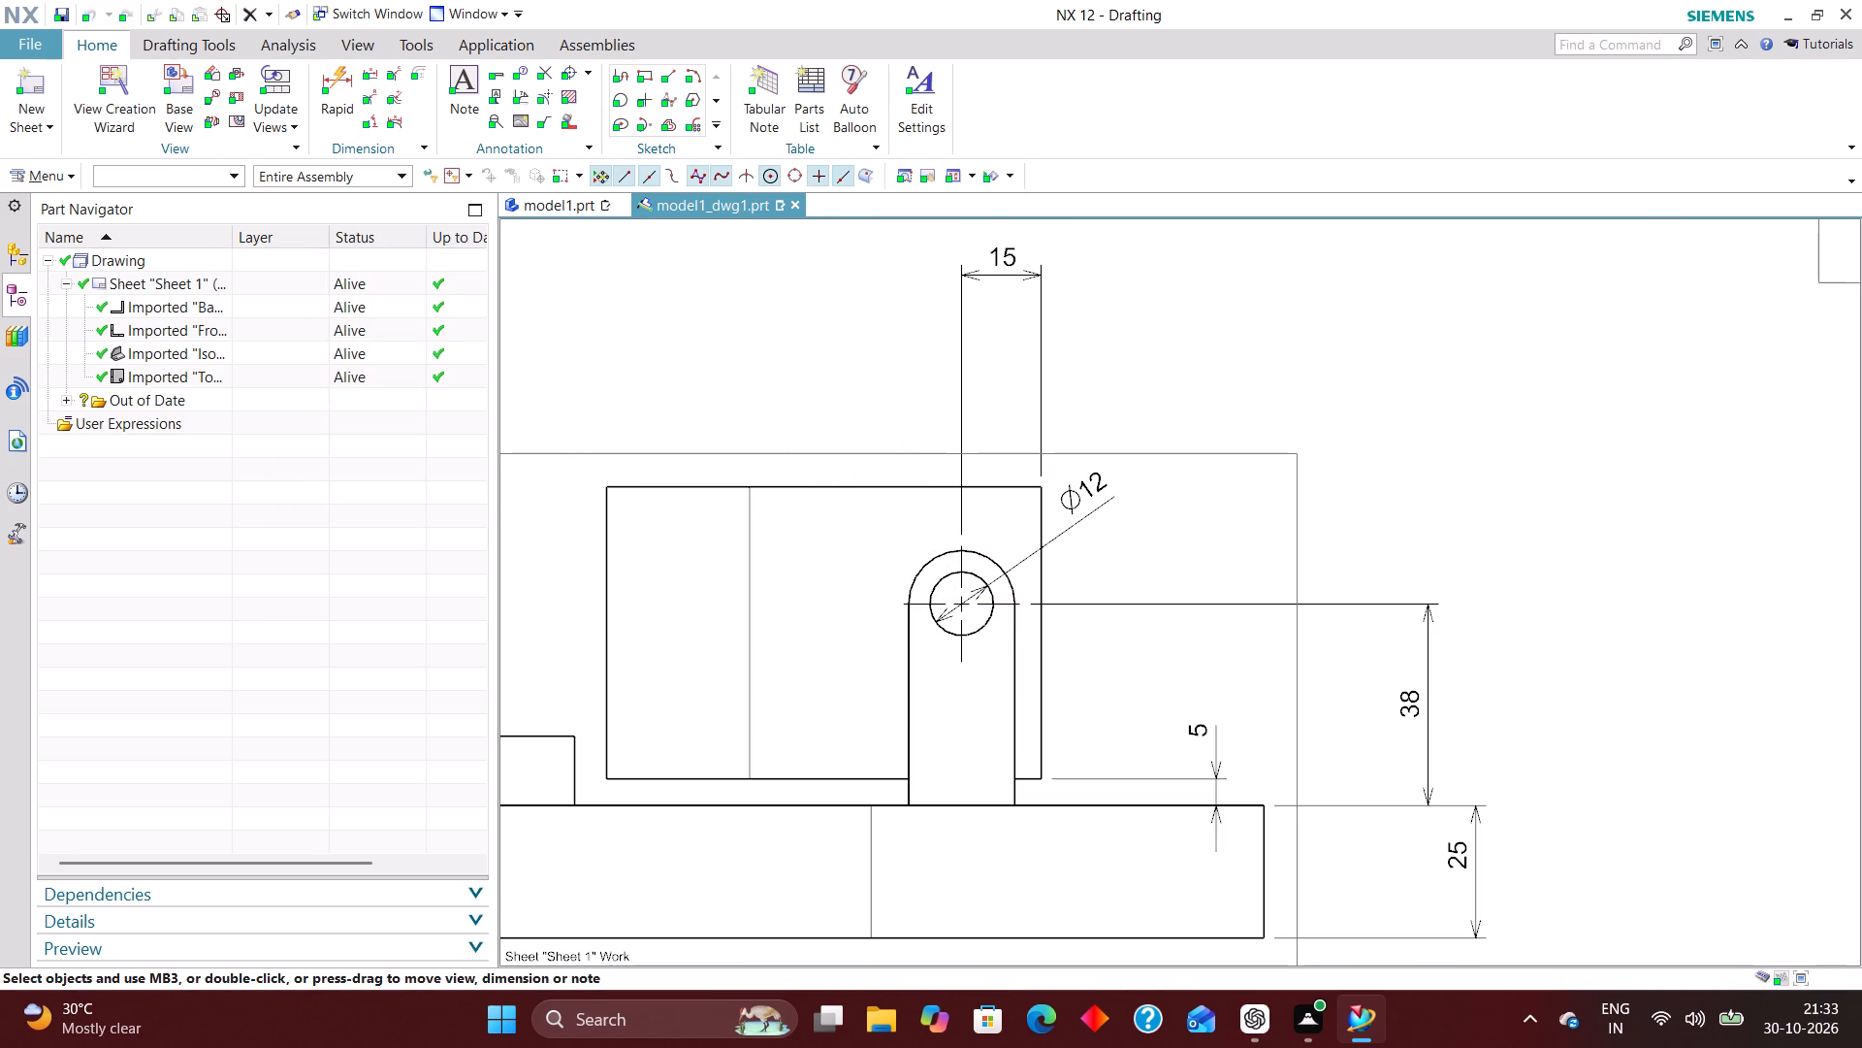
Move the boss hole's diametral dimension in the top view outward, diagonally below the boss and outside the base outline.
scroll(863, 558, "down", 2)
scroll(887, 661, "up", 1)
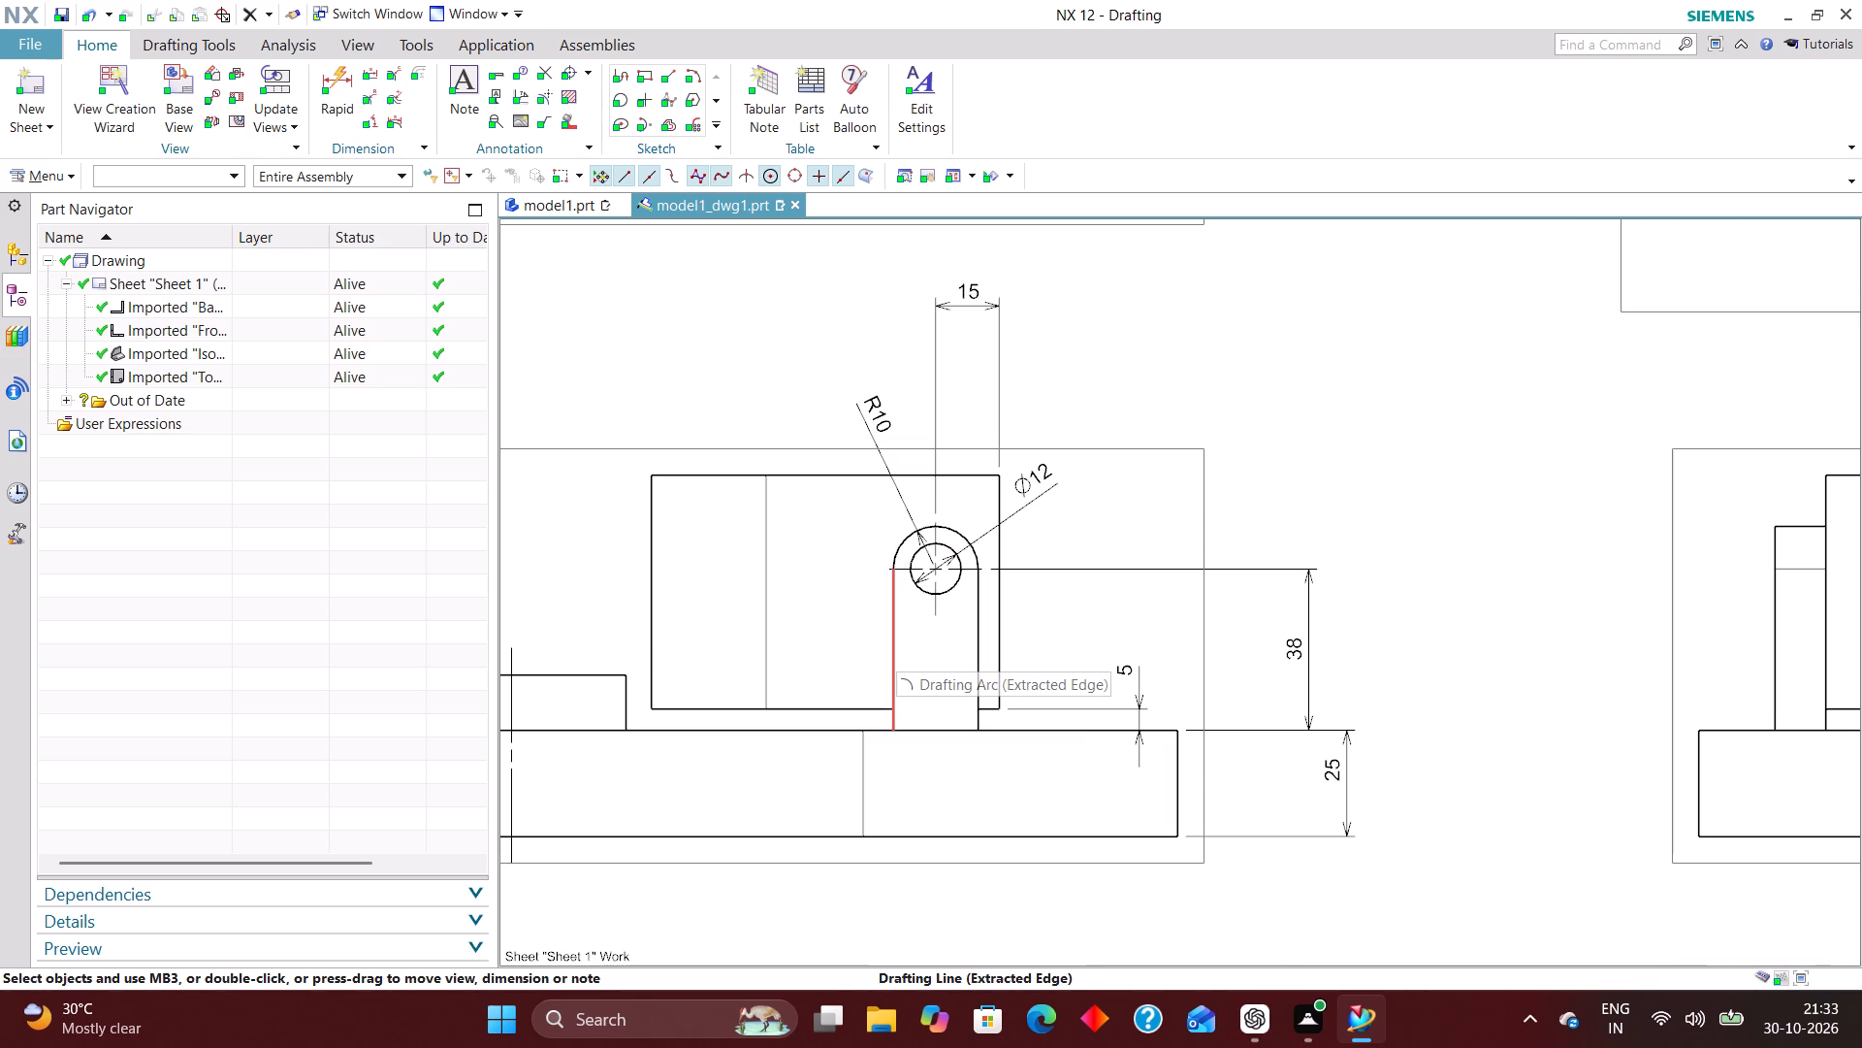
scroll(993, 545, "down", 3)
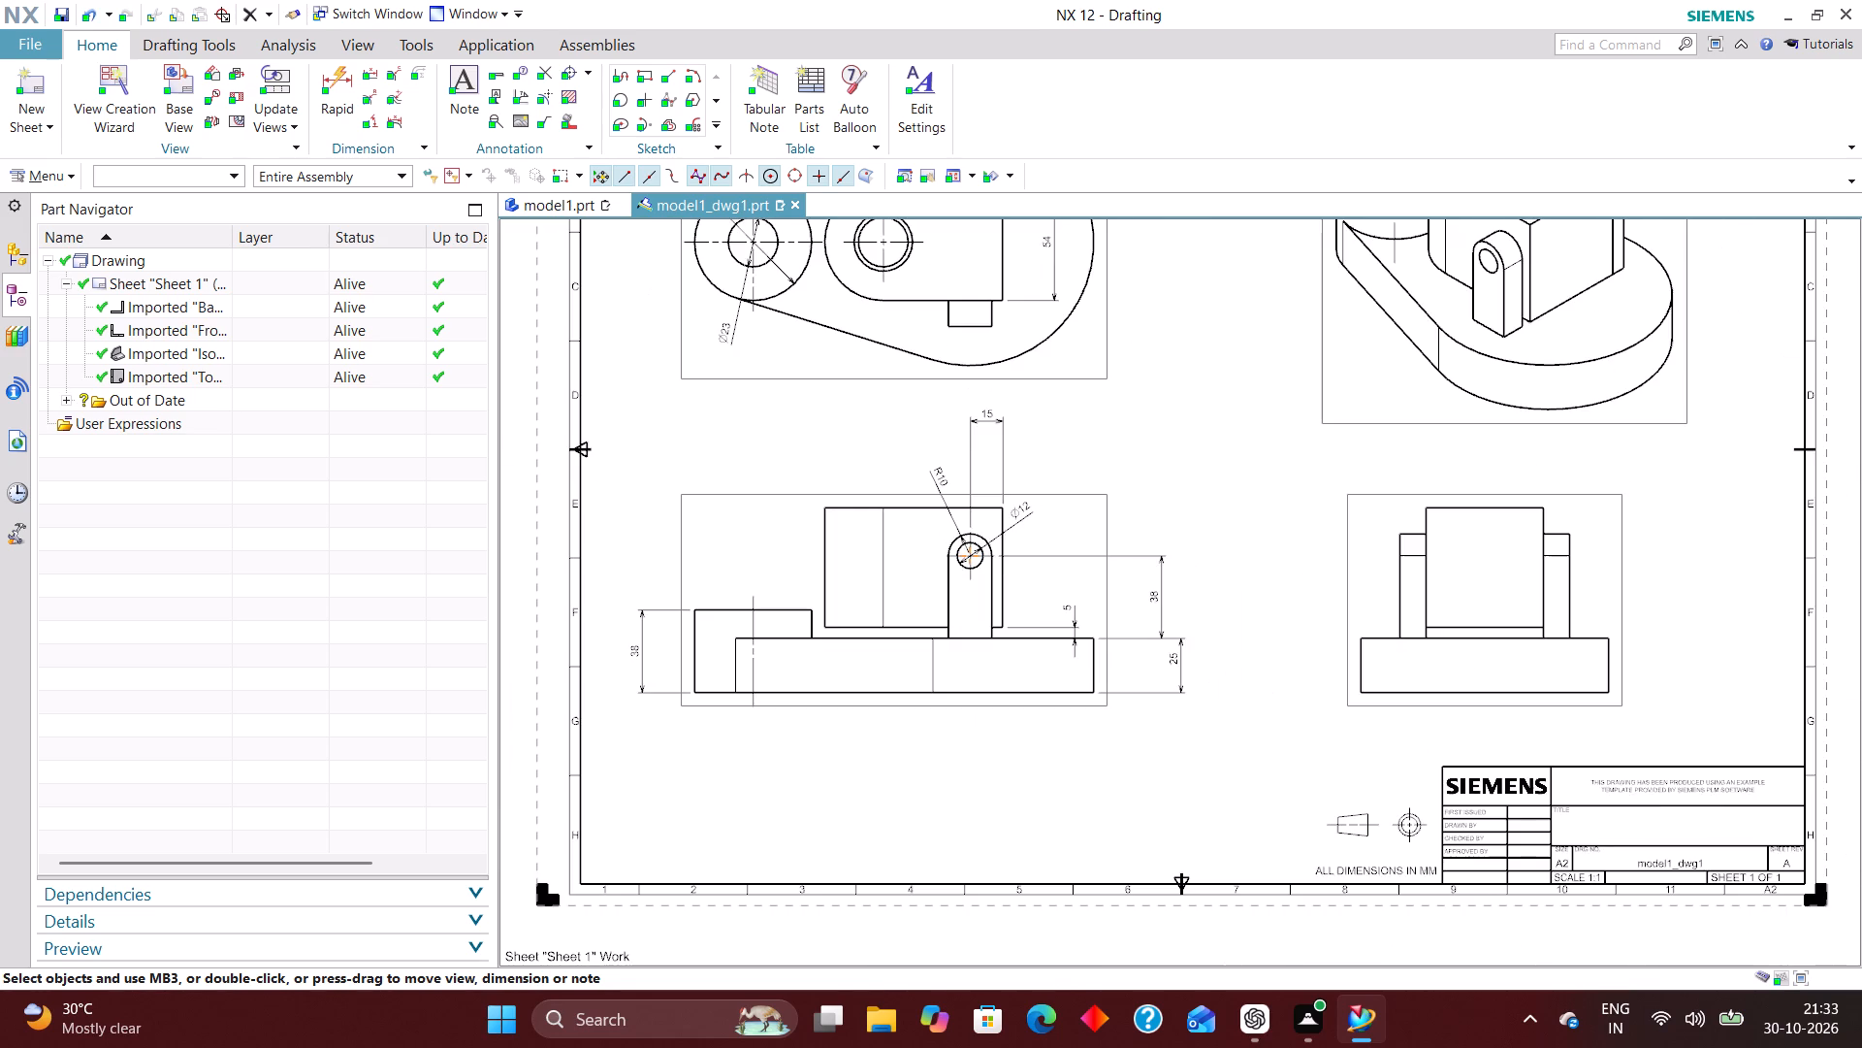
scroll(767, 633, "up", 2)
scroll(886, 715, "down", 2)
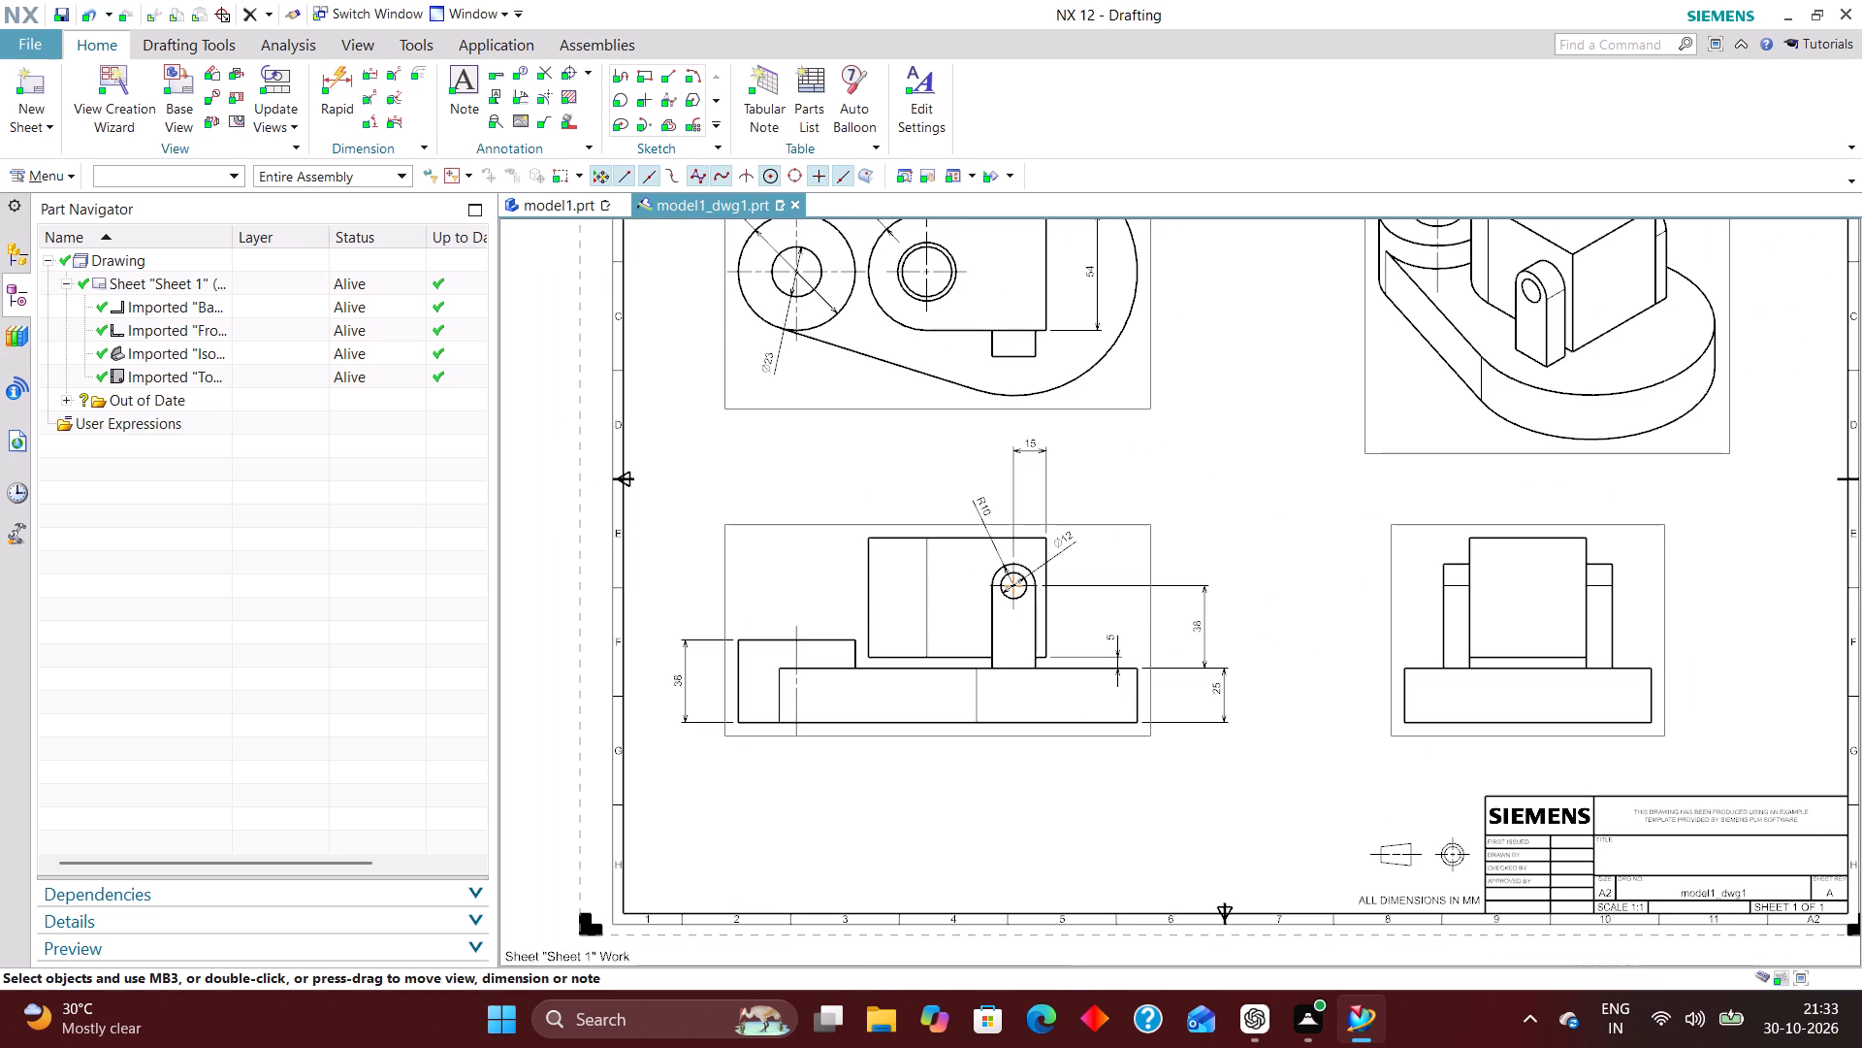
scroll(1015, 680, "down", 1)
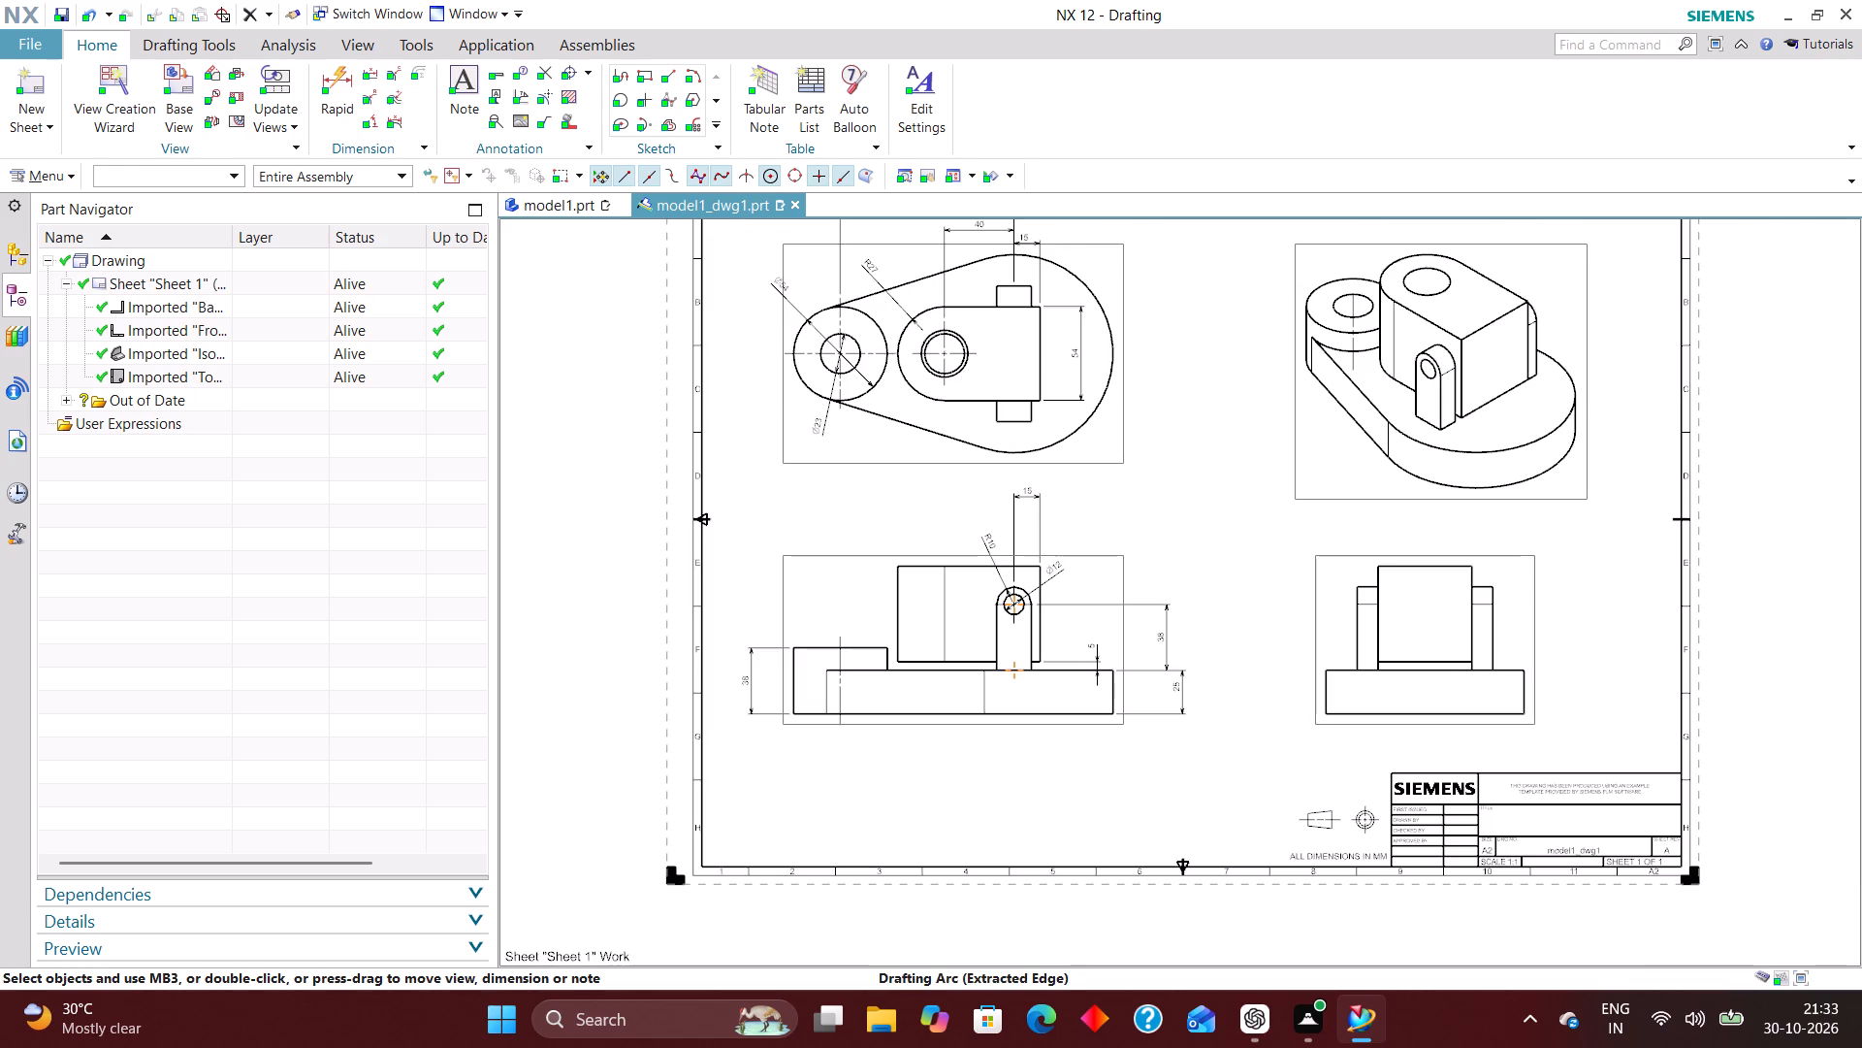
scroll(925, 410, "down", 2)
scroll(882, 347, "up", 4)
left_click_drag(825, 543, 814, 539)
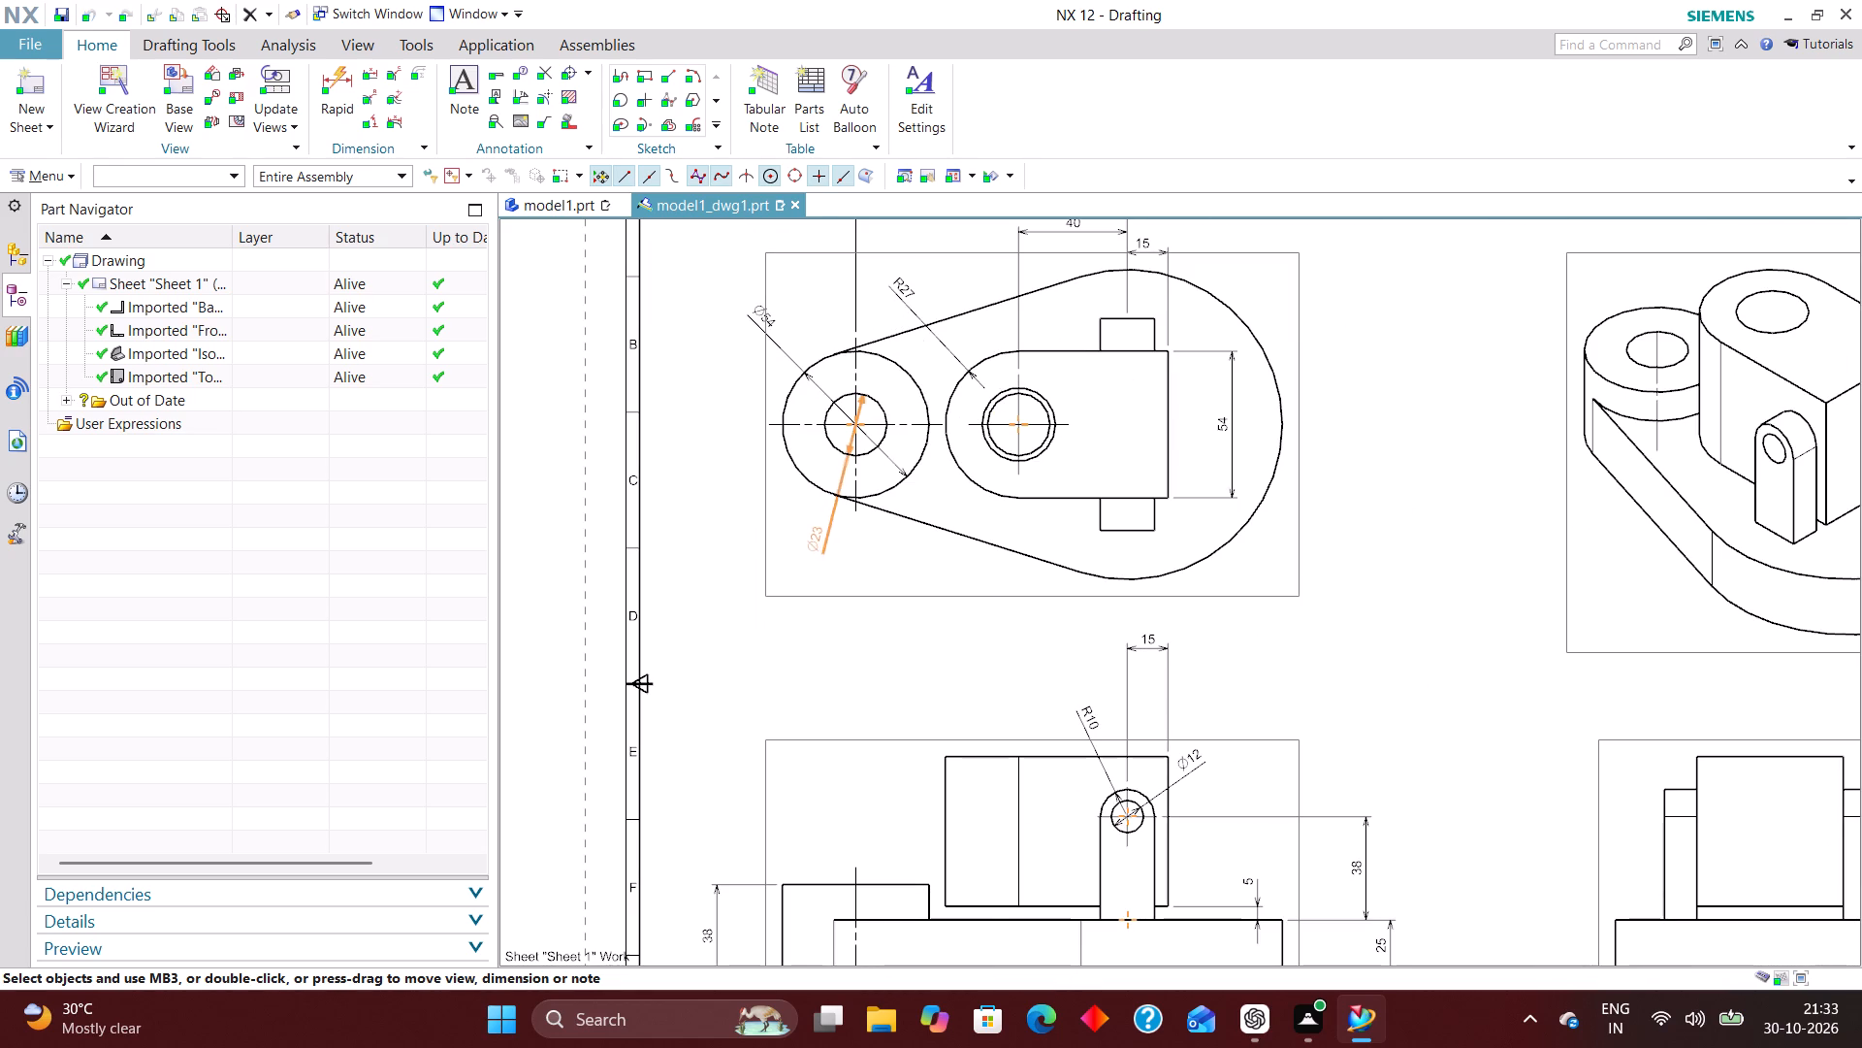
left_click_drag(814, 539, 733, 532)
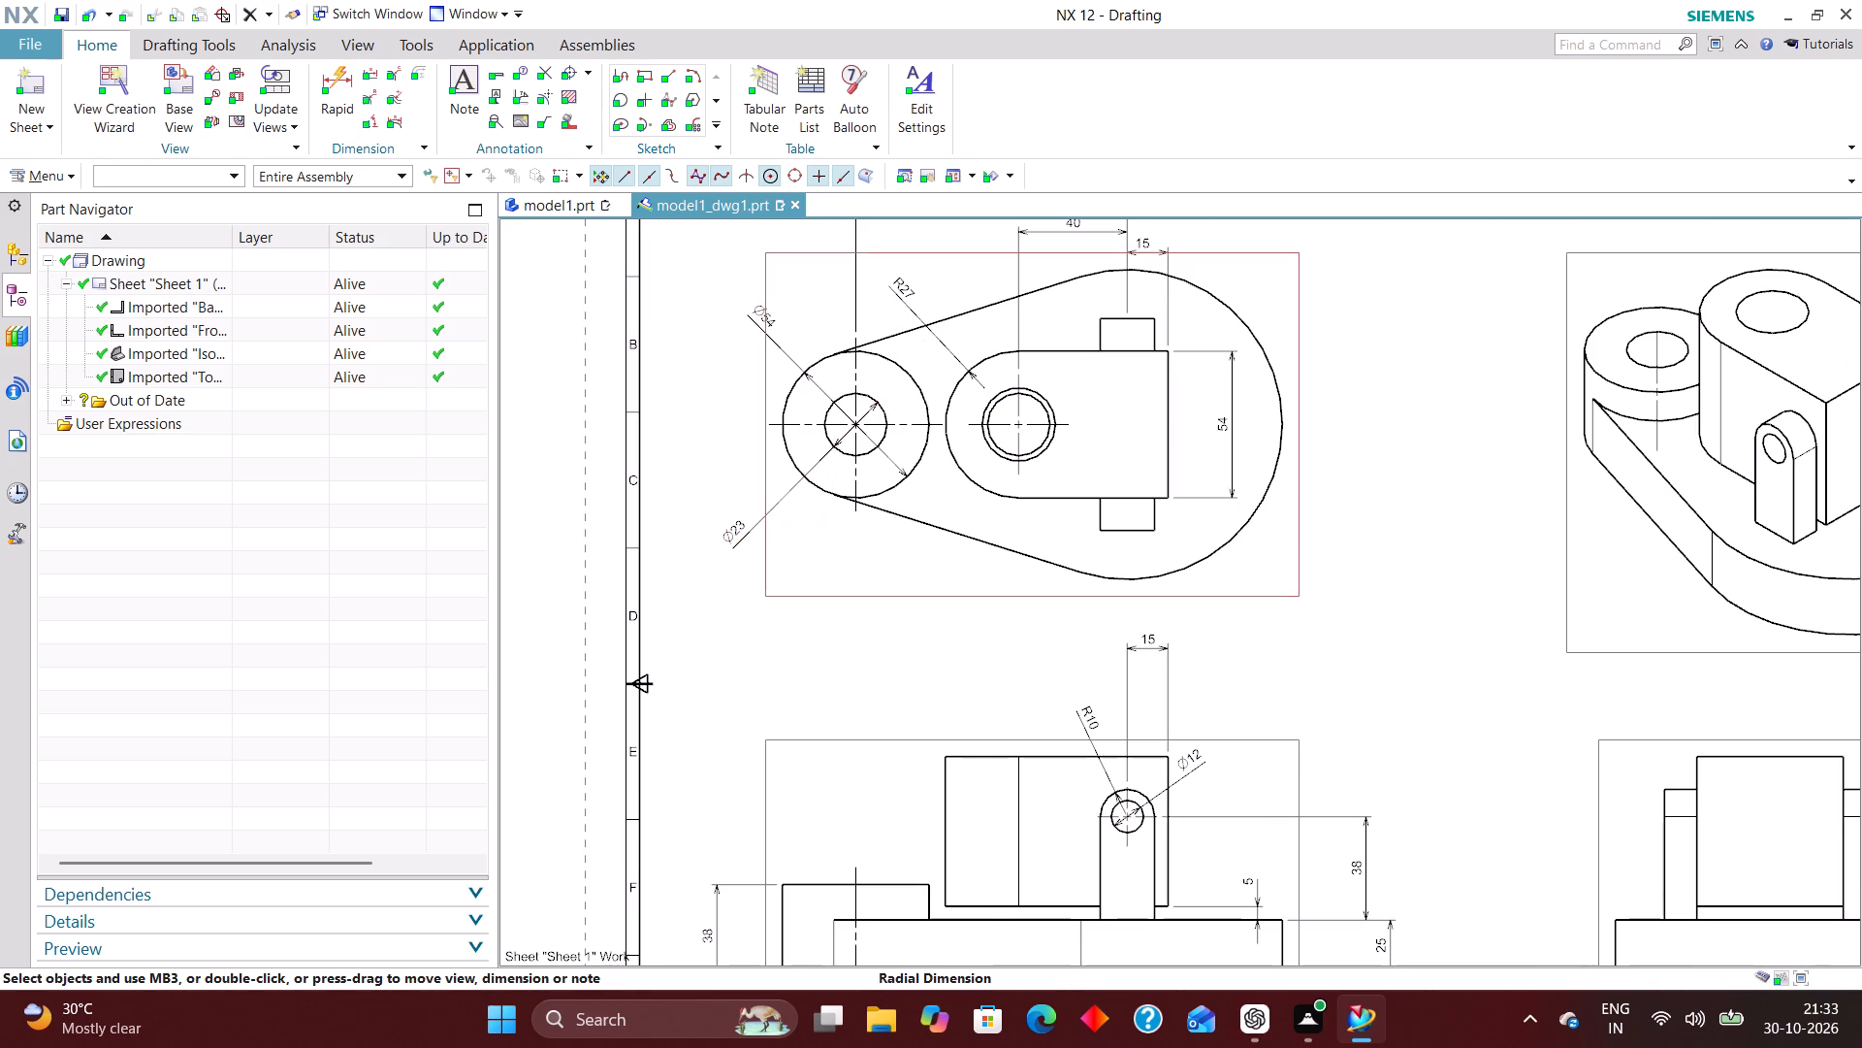
Set the boss hole's diametral dimension in the top view to Horizontal Text orientation with the text above the stub.
double_click(728, 545)
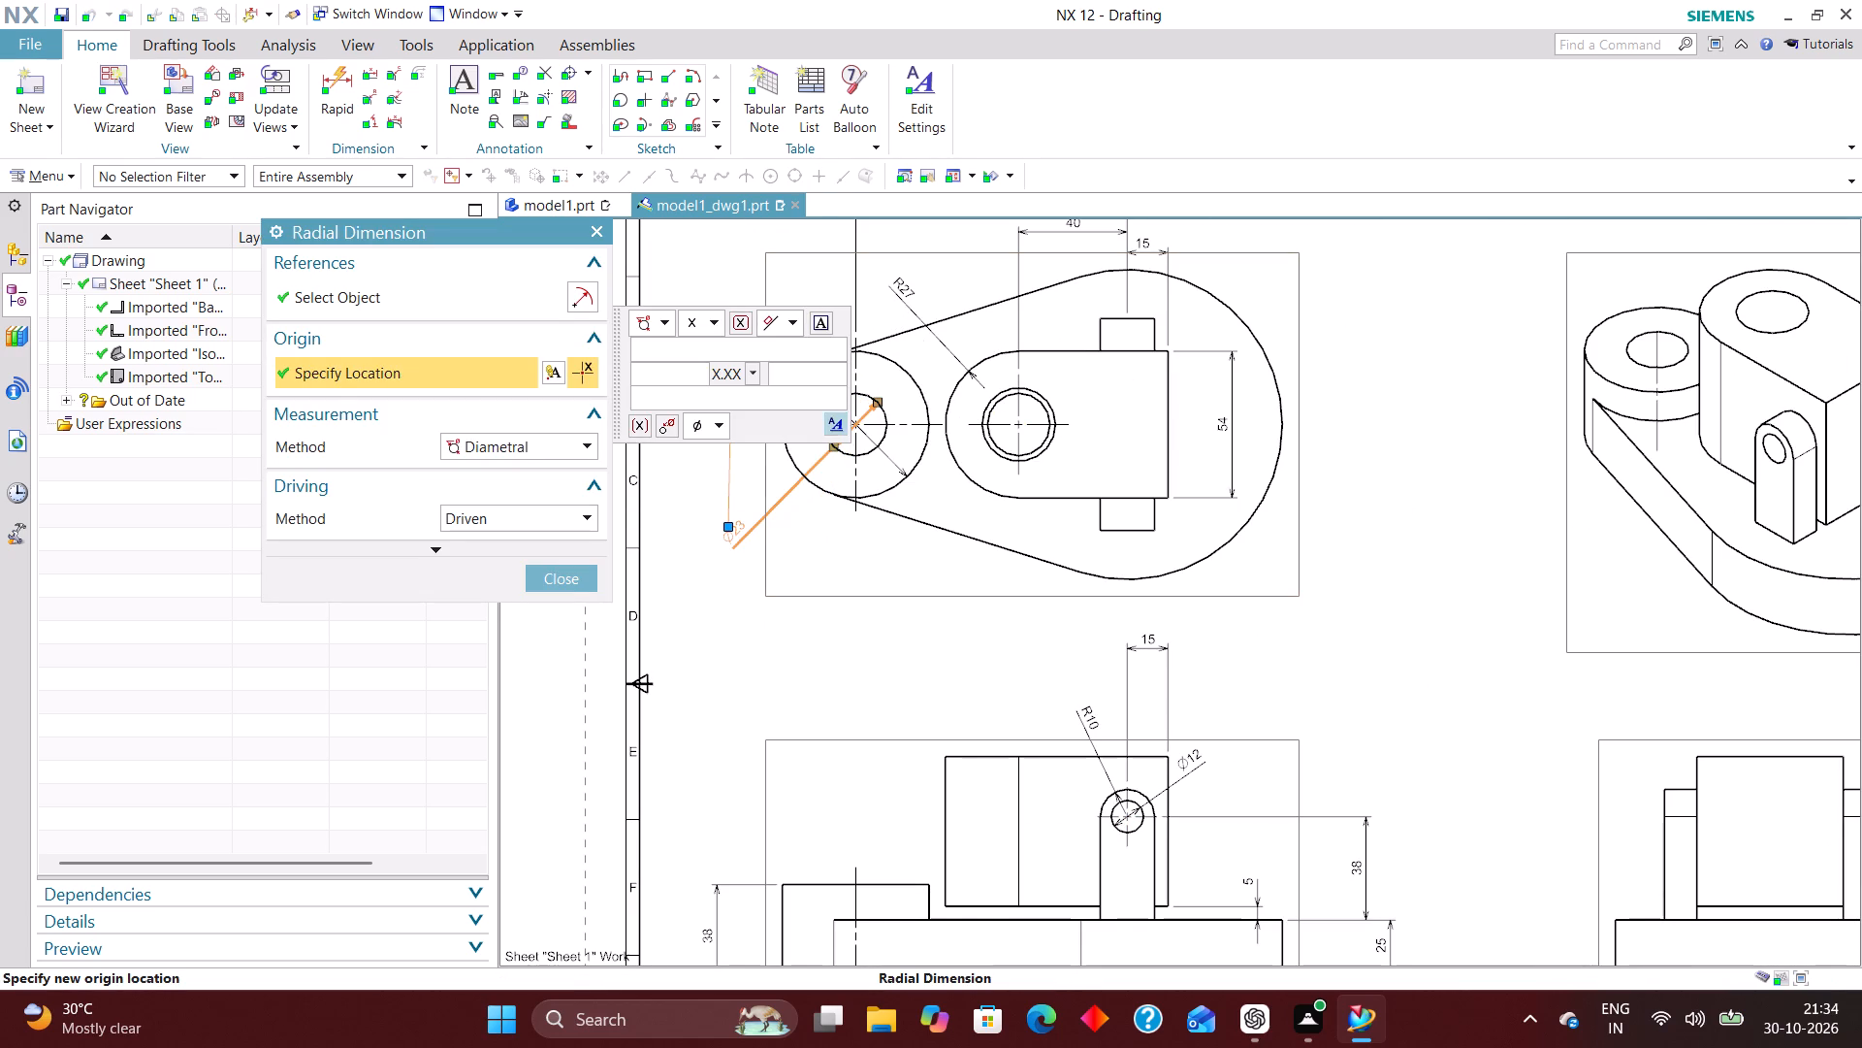
left_click(837, 420)
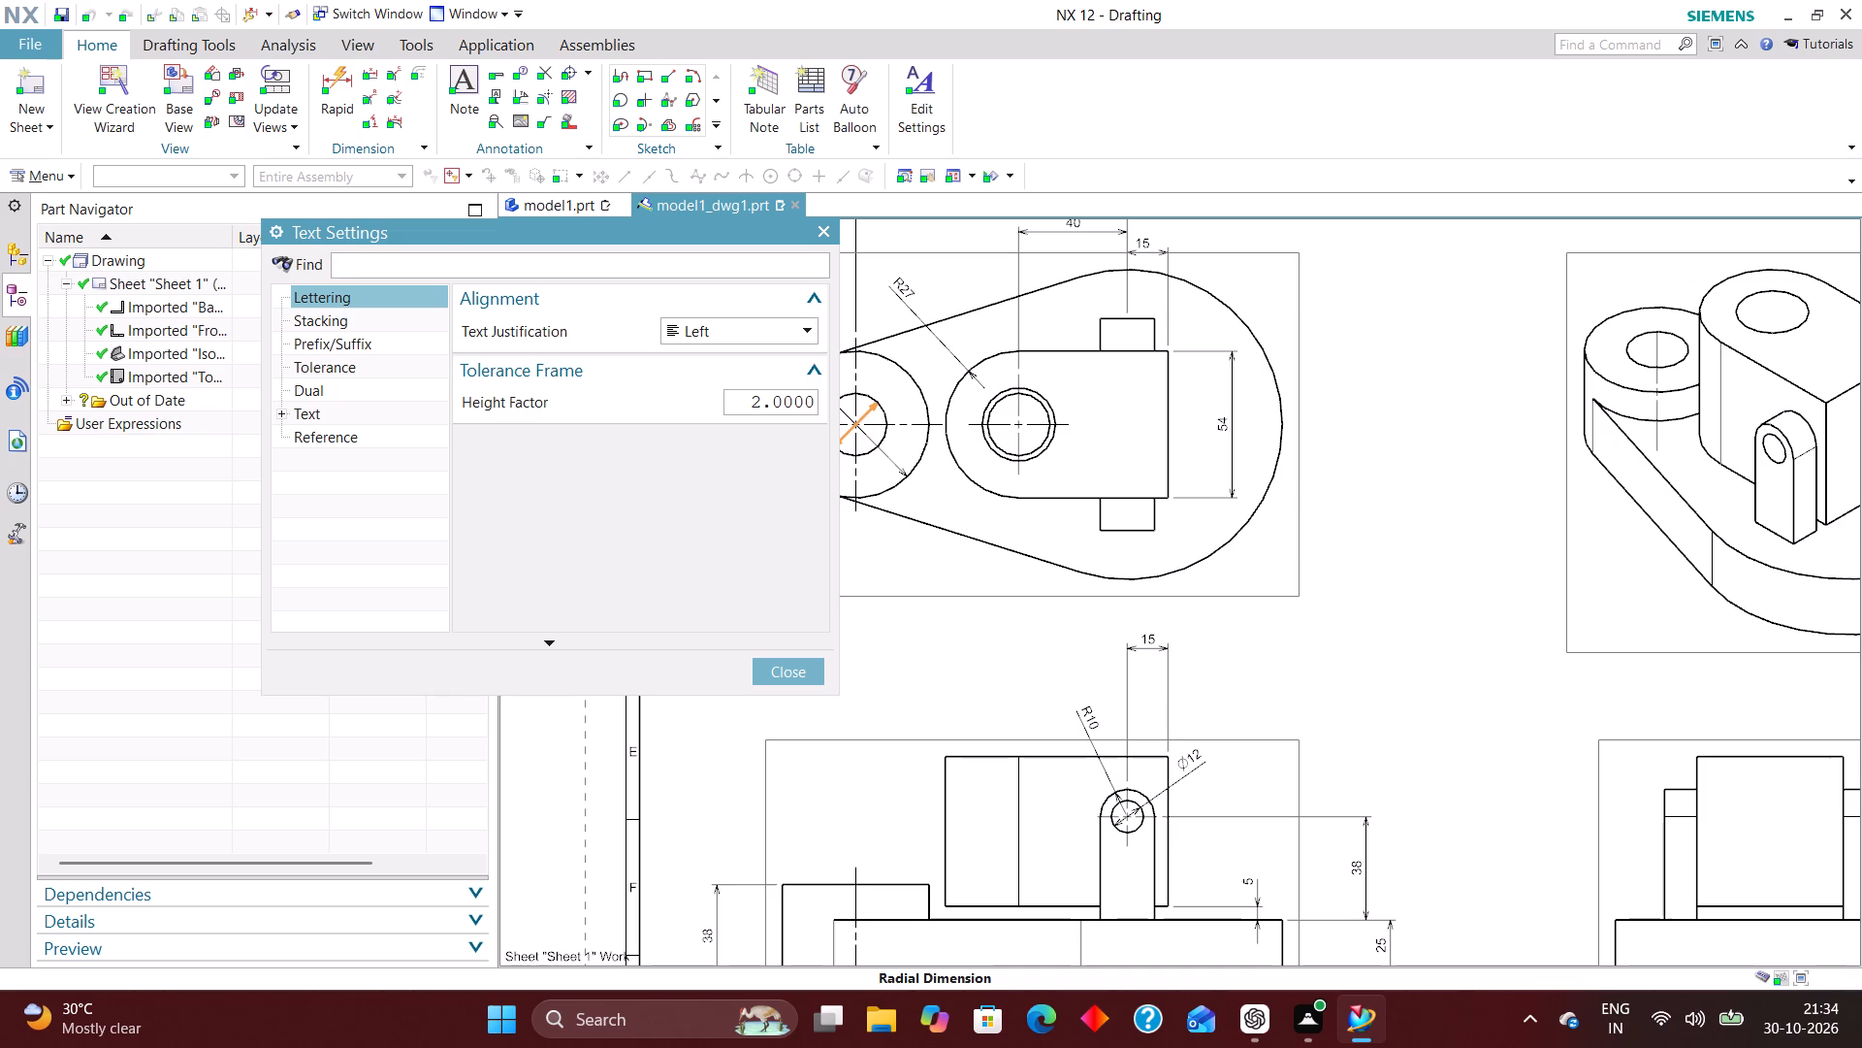
left_click(367, 418)
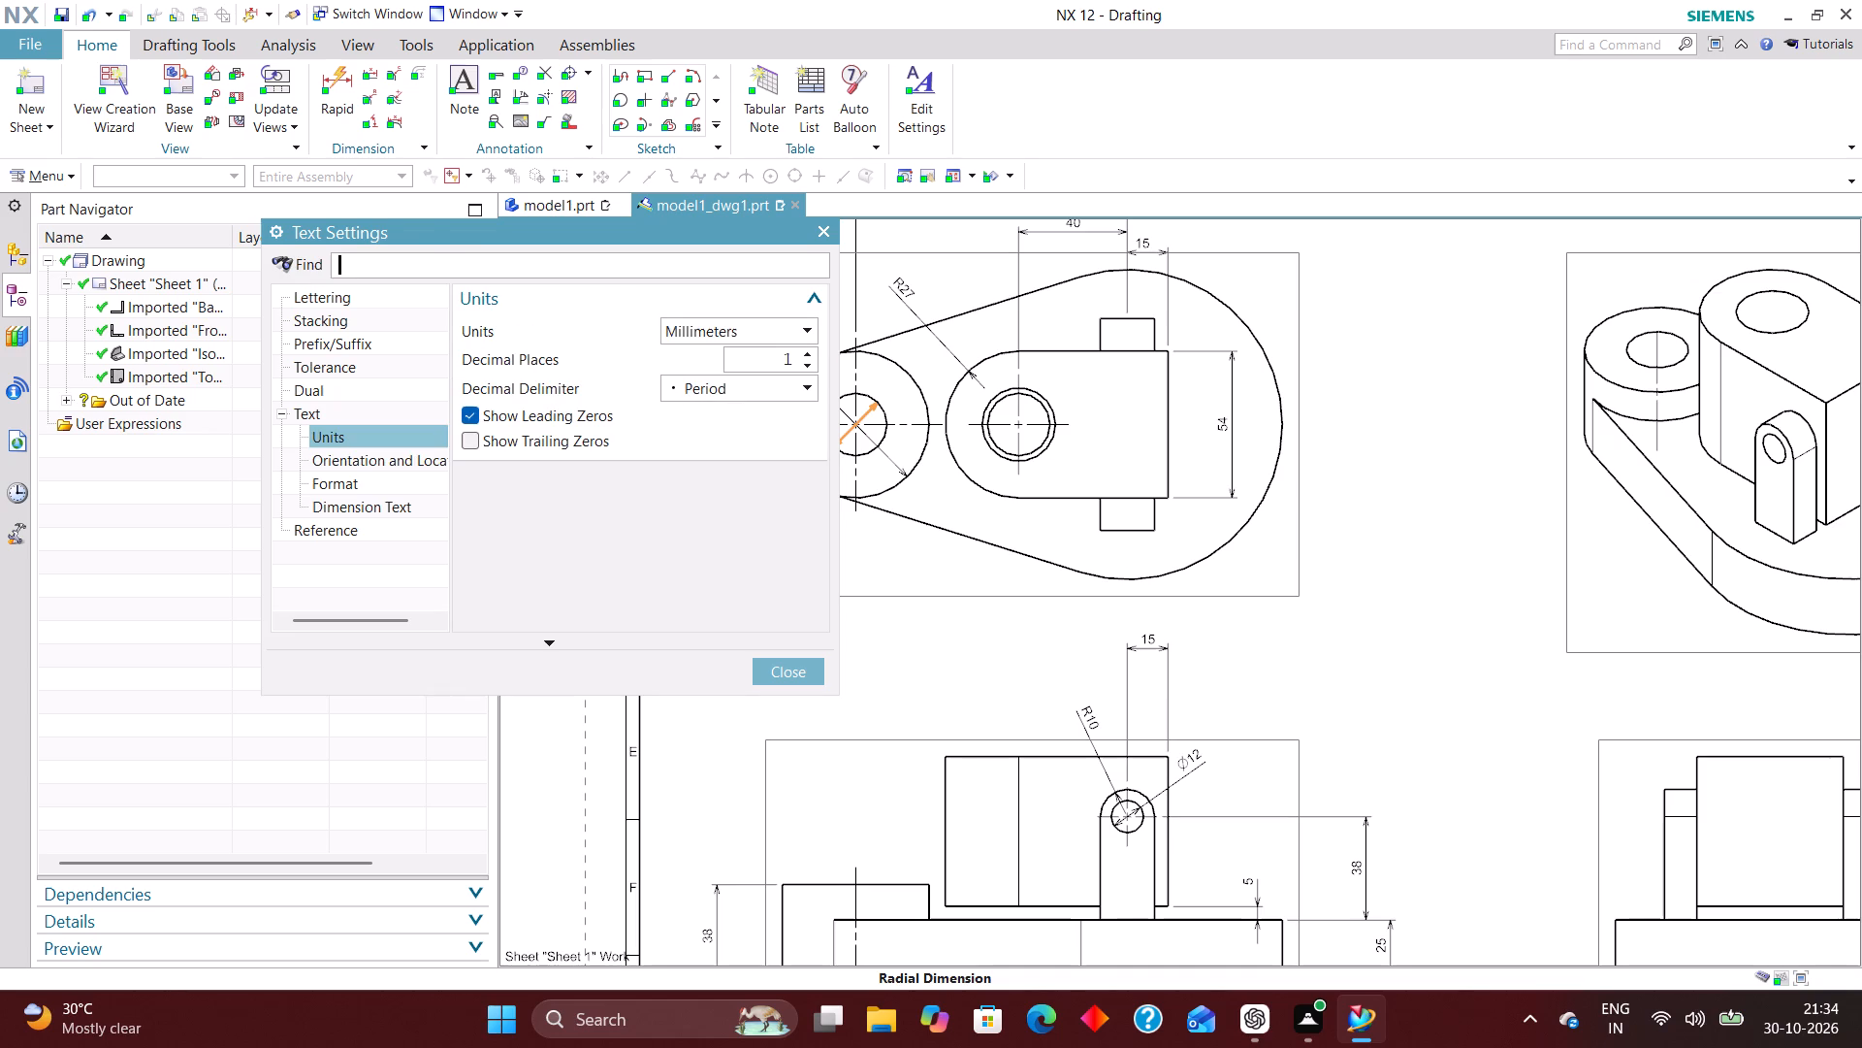
left_click(388, 460)
left_click(790, 322)
left_click(757, 361)
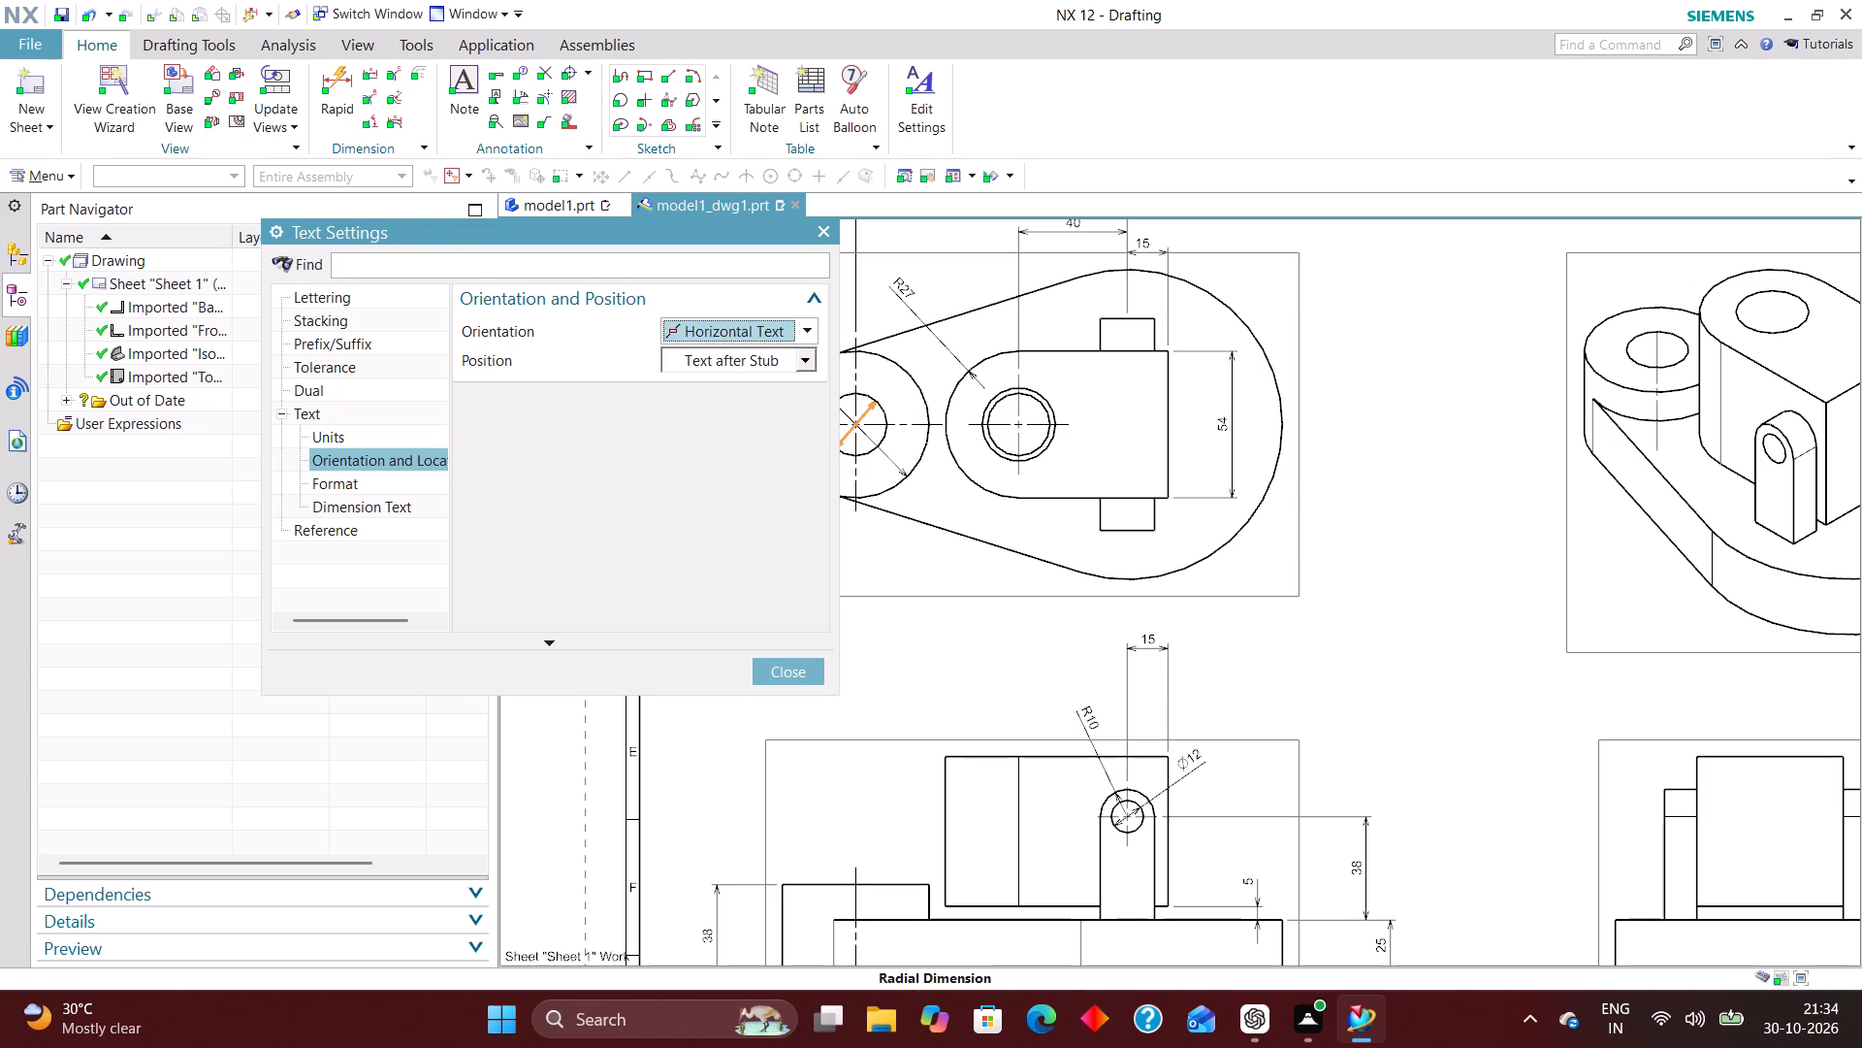
left_click(784, 360)
left_click(765, 405)
left_click(805, 667)
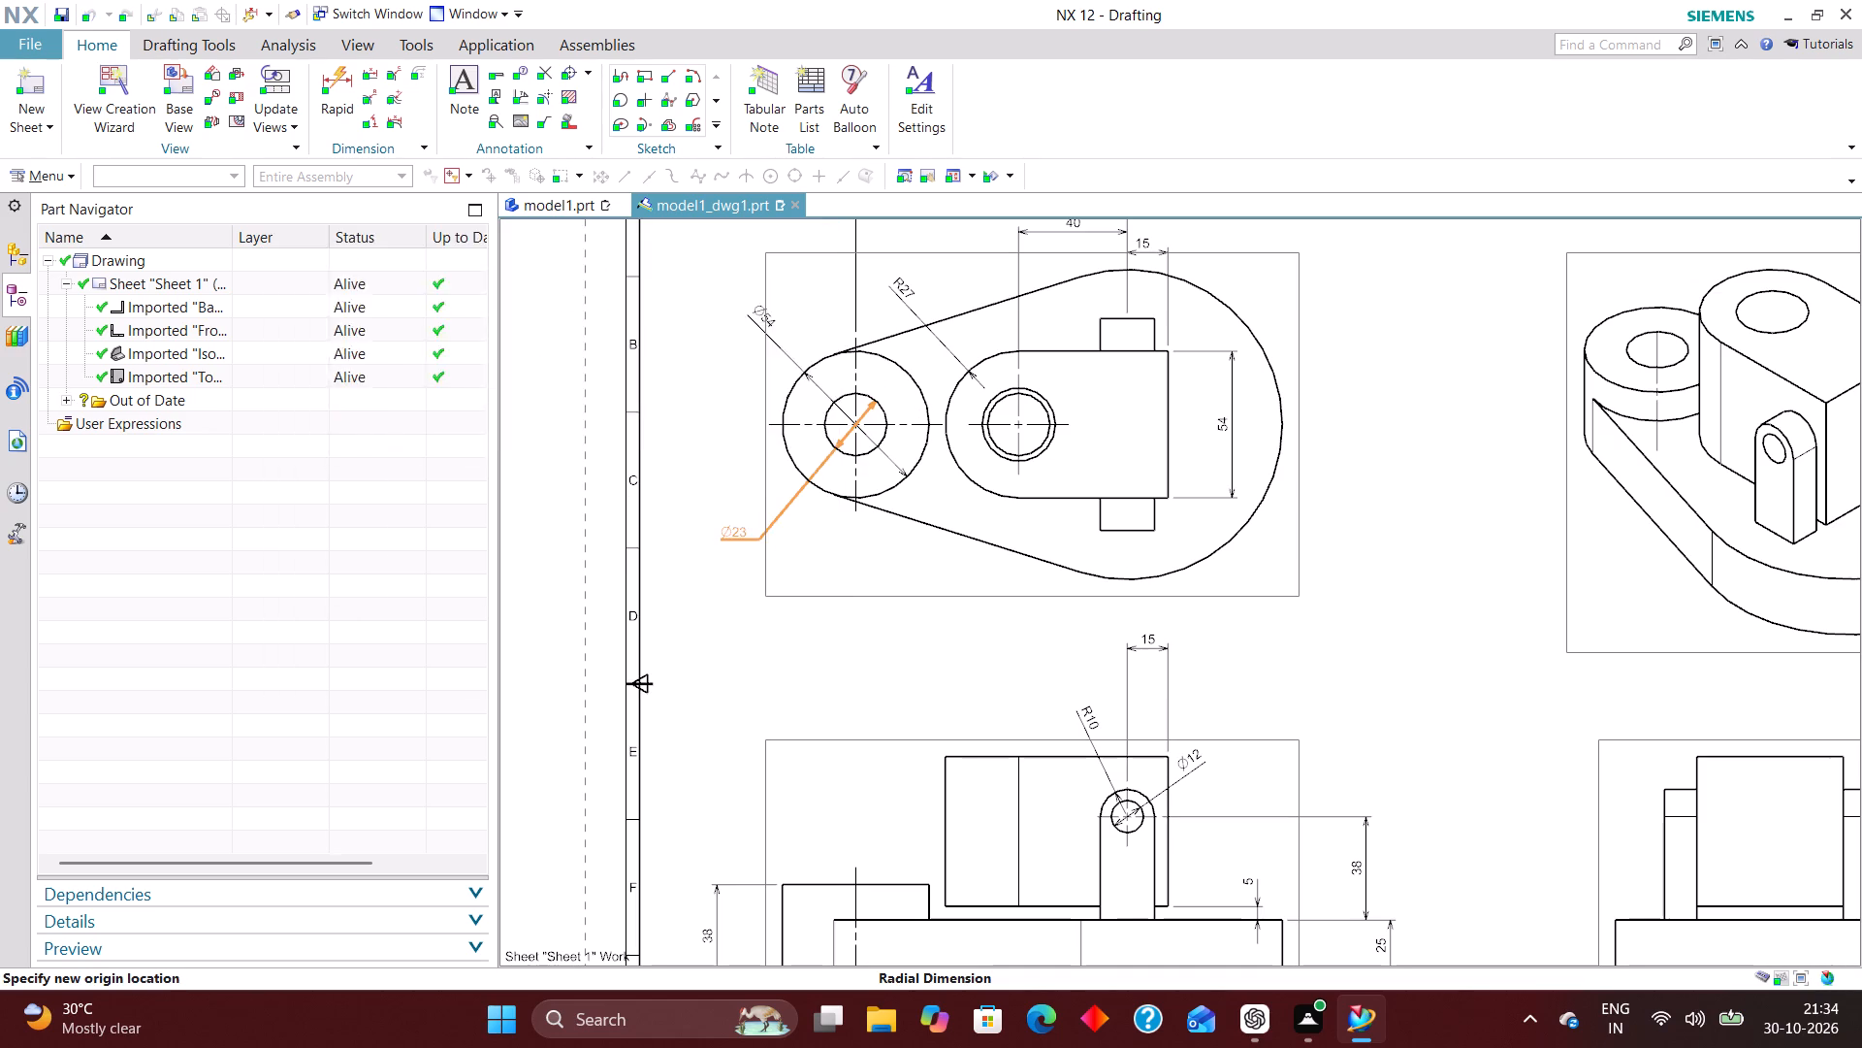
left_click(550, 579)
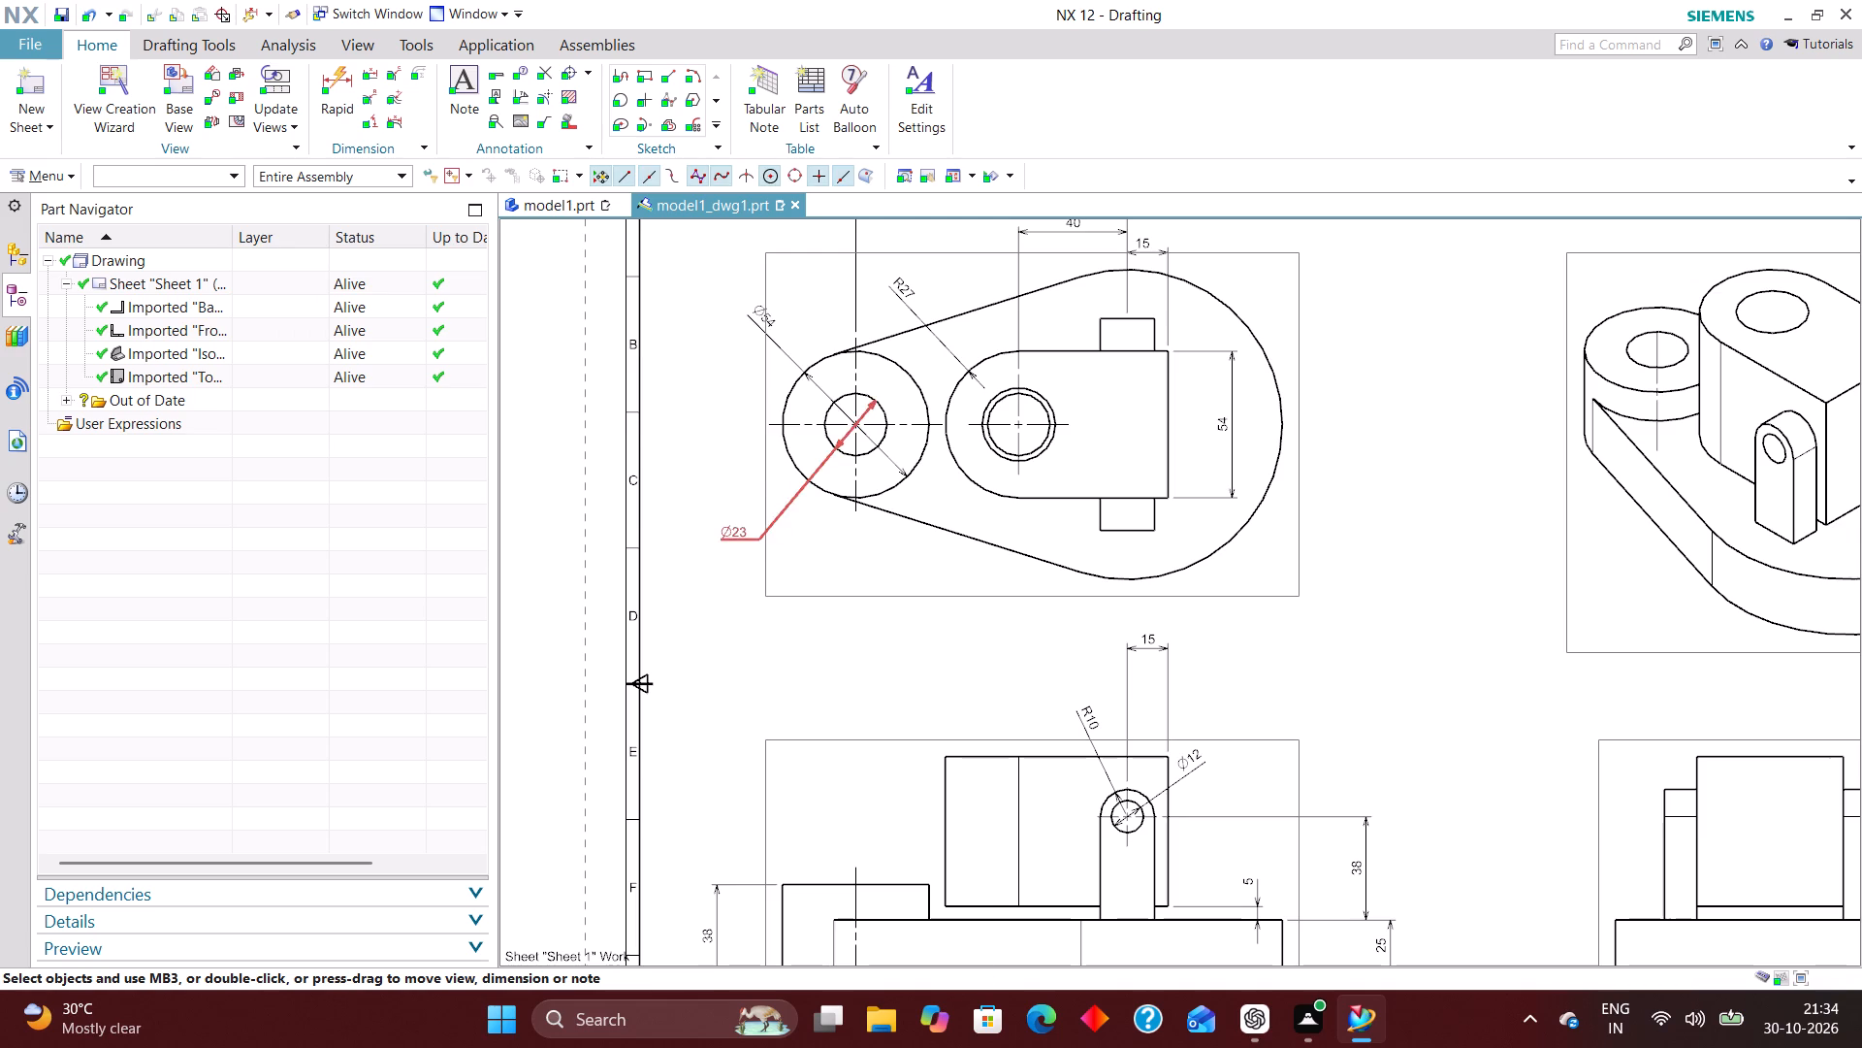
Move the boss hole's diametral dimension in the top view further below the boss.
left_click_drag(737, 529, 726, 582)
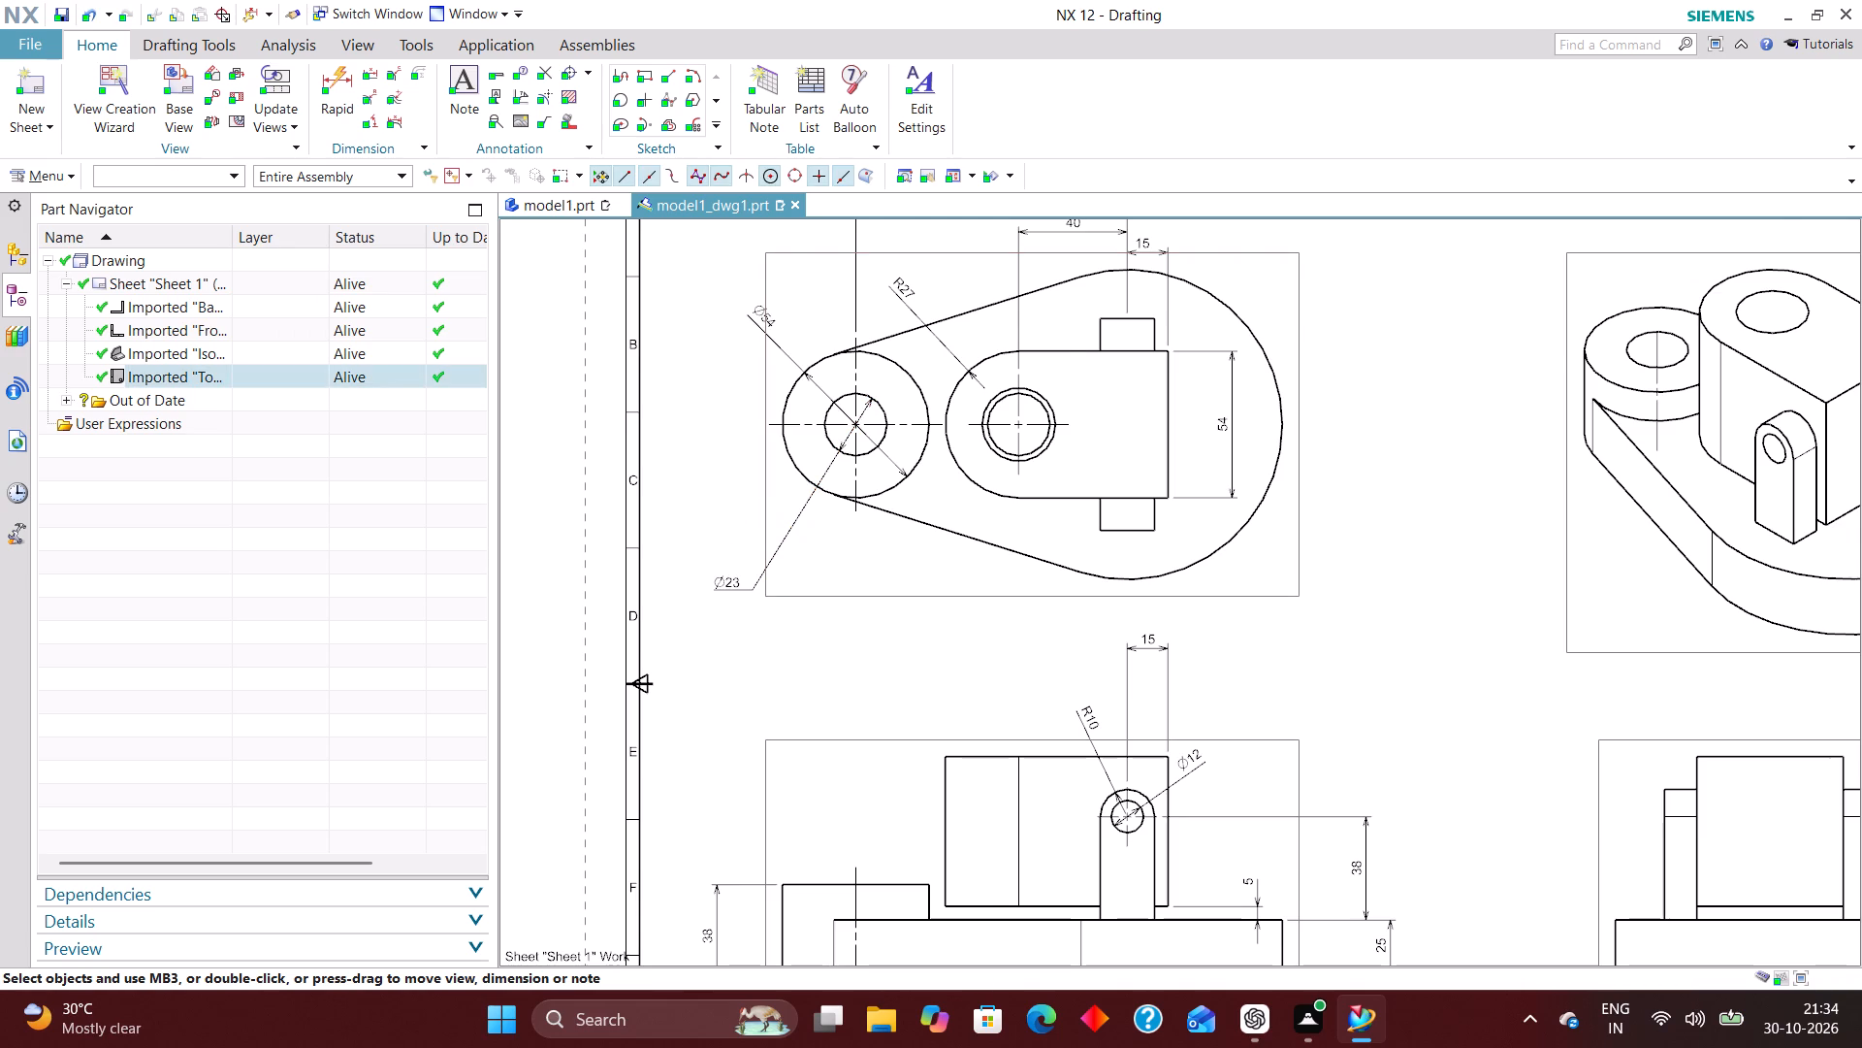
Set the boss outer circle's diametral dimension in the top view to Horizontal Text orientation with position Text above Stub.
scroll(843, 635, "down", 1)
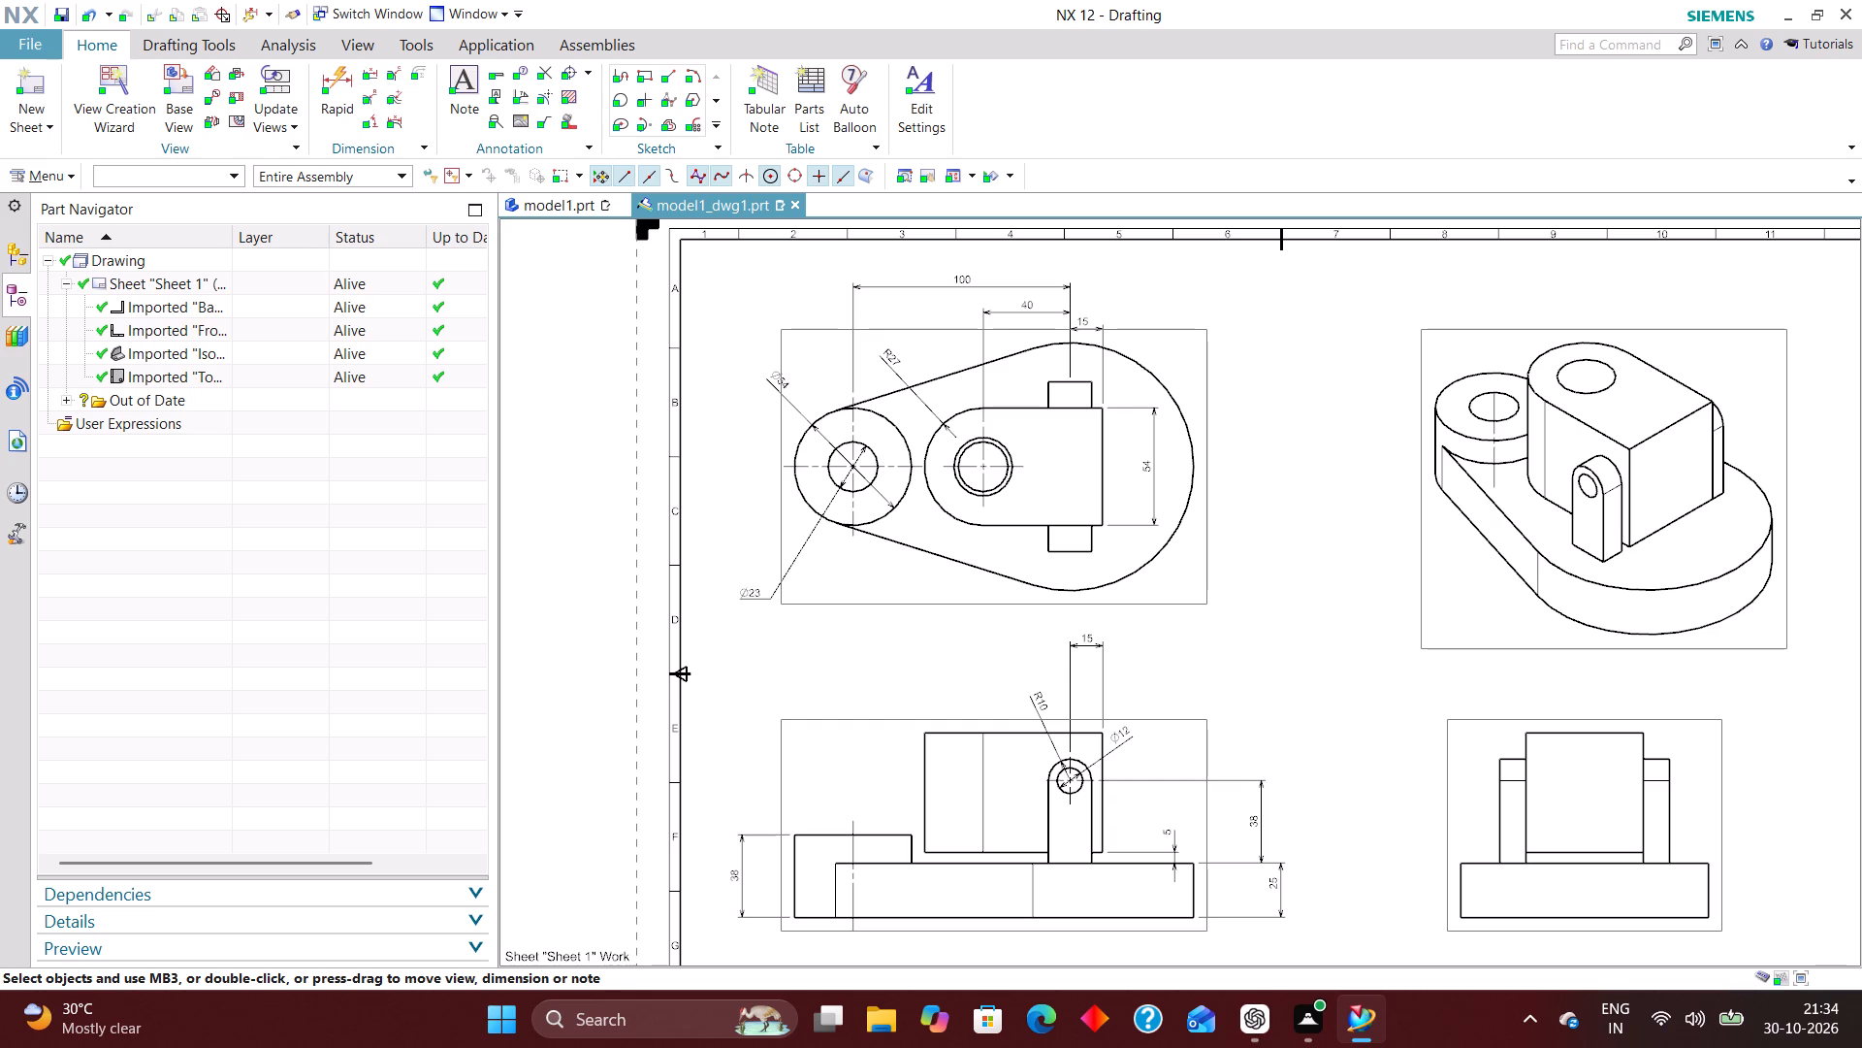
scroll(803, 375, "up", 3)
double_click(755, 393)
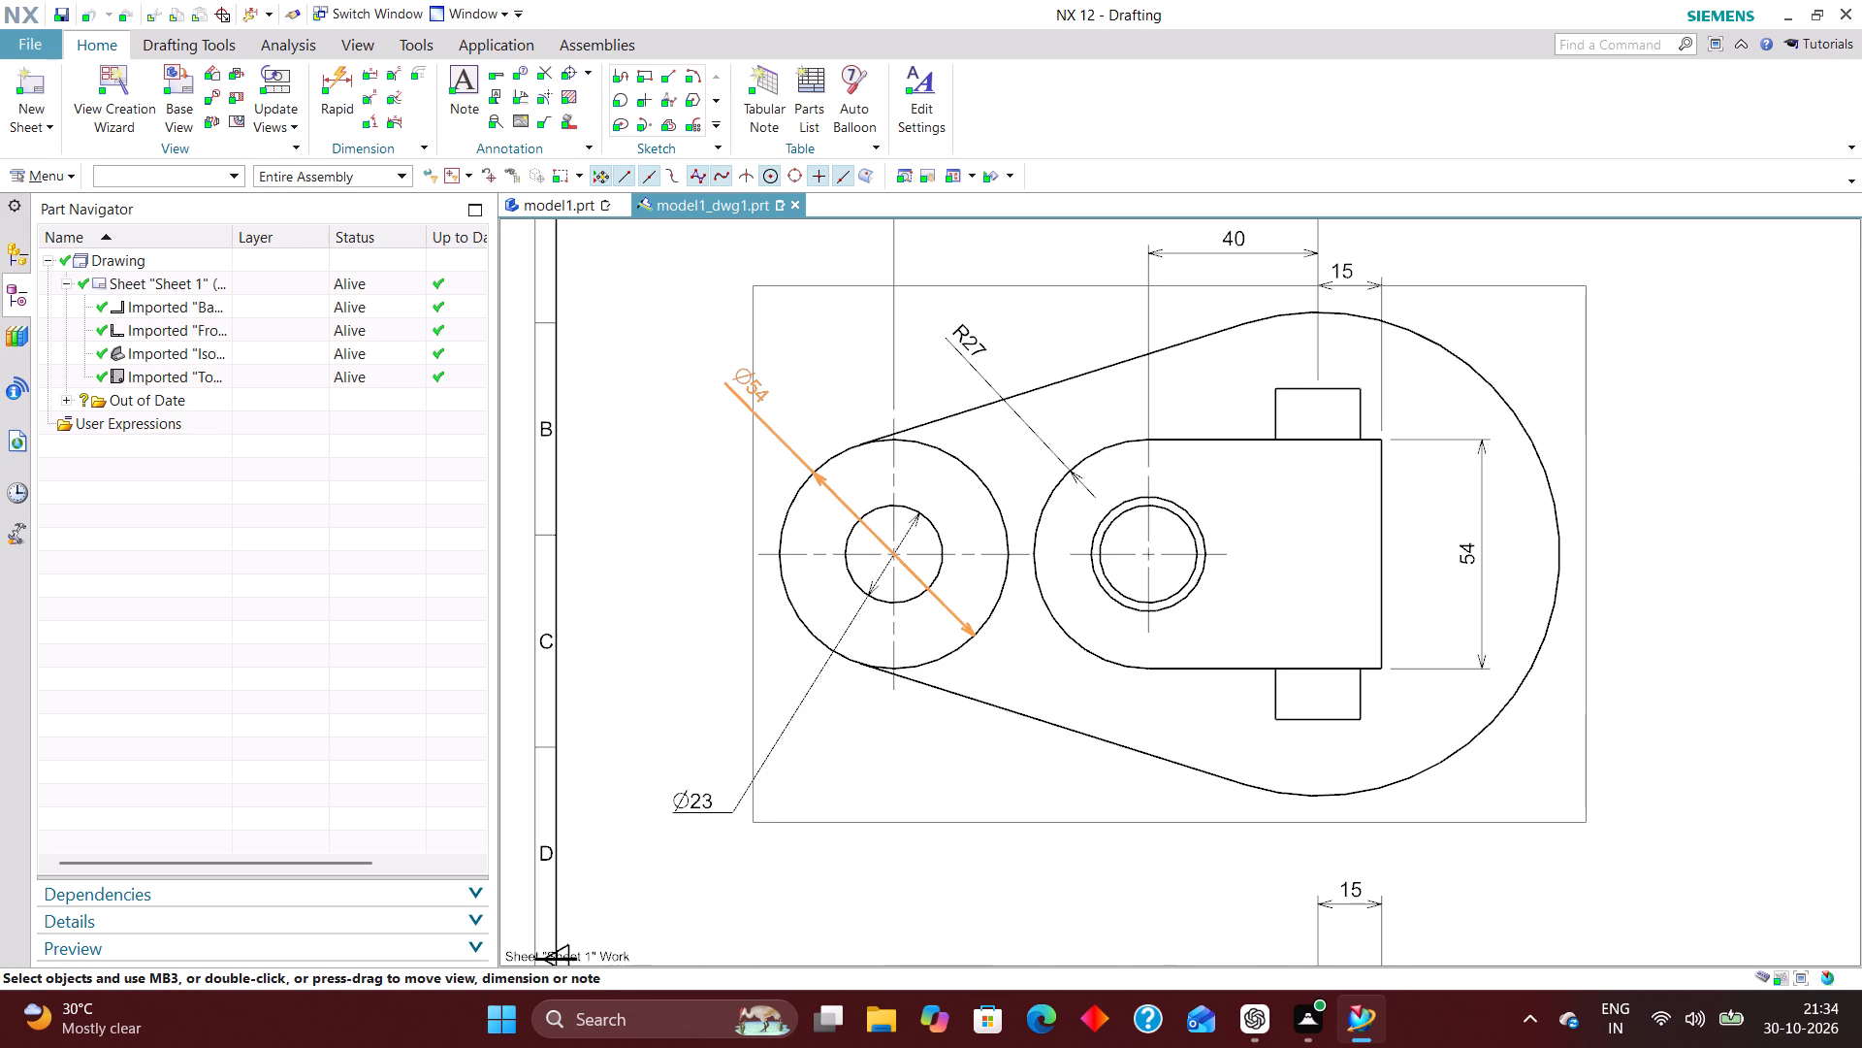
left_click(838, 599)
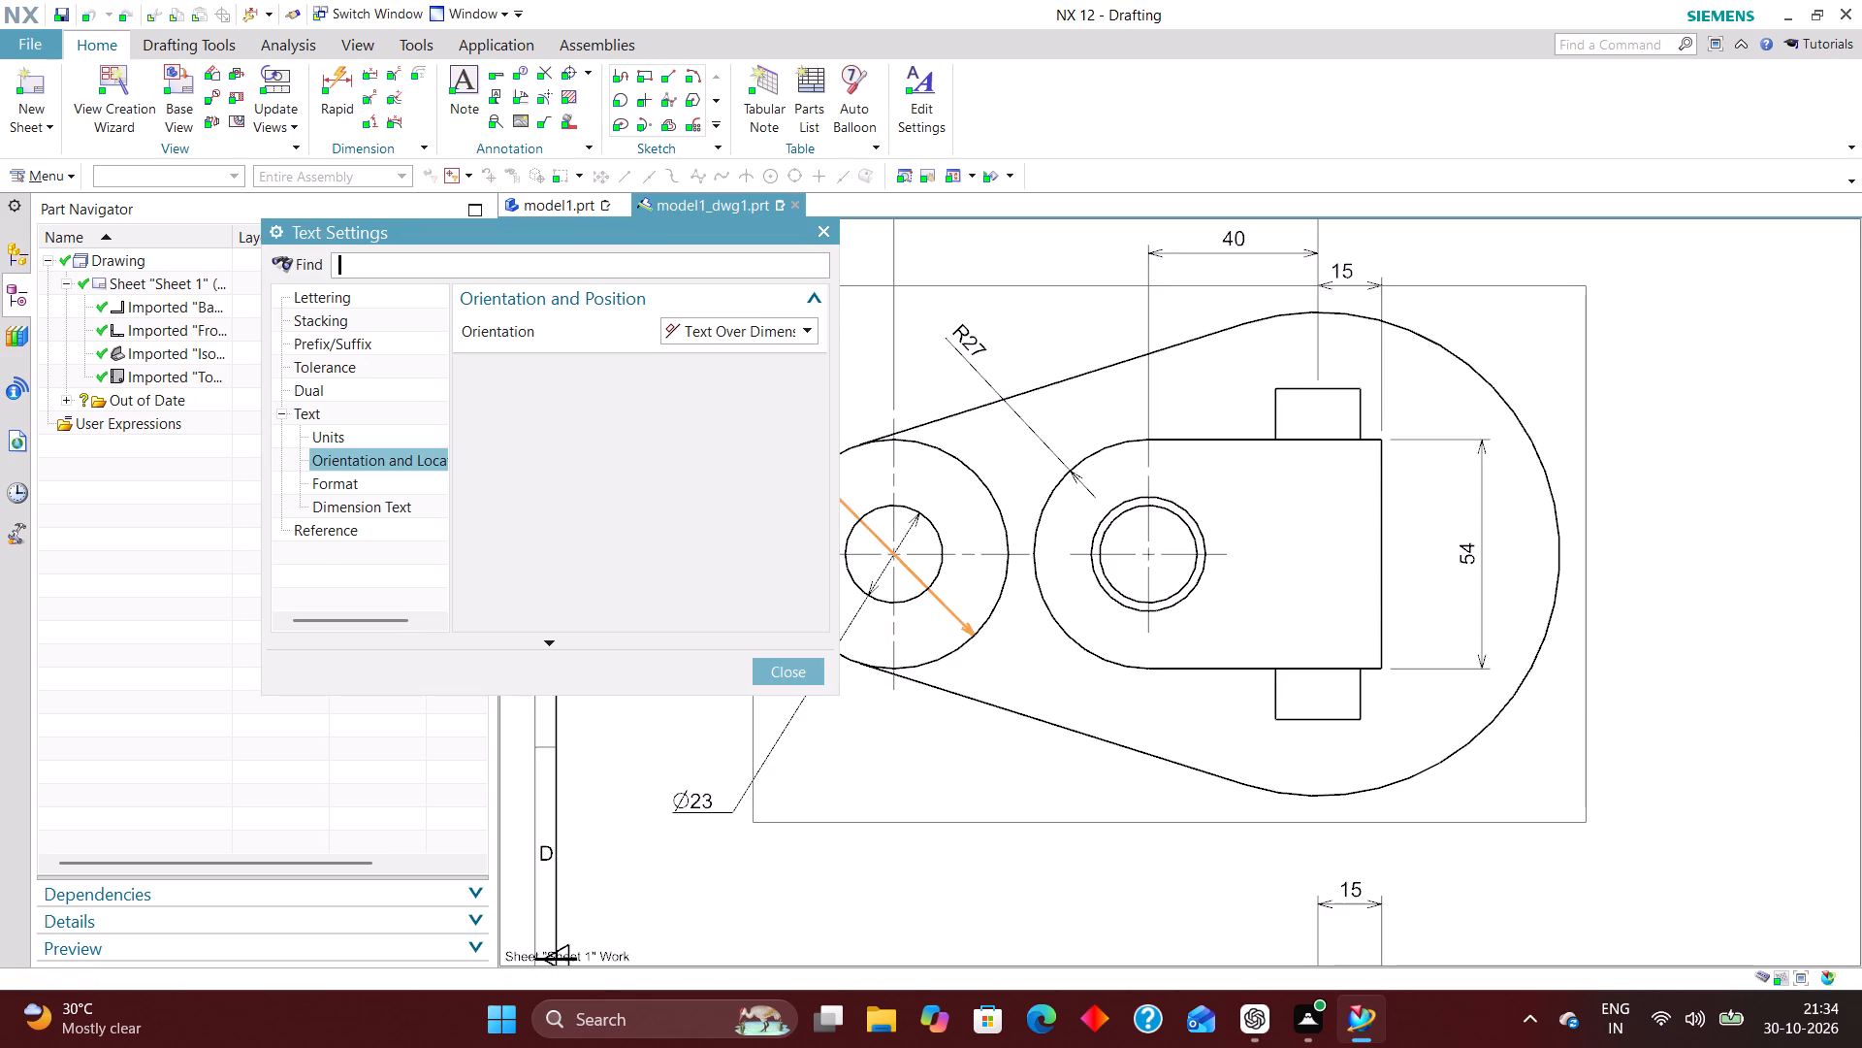
left_click(742, 335)
left_click(739, 353)
left_click(755, 354)
left_click(750, 401)
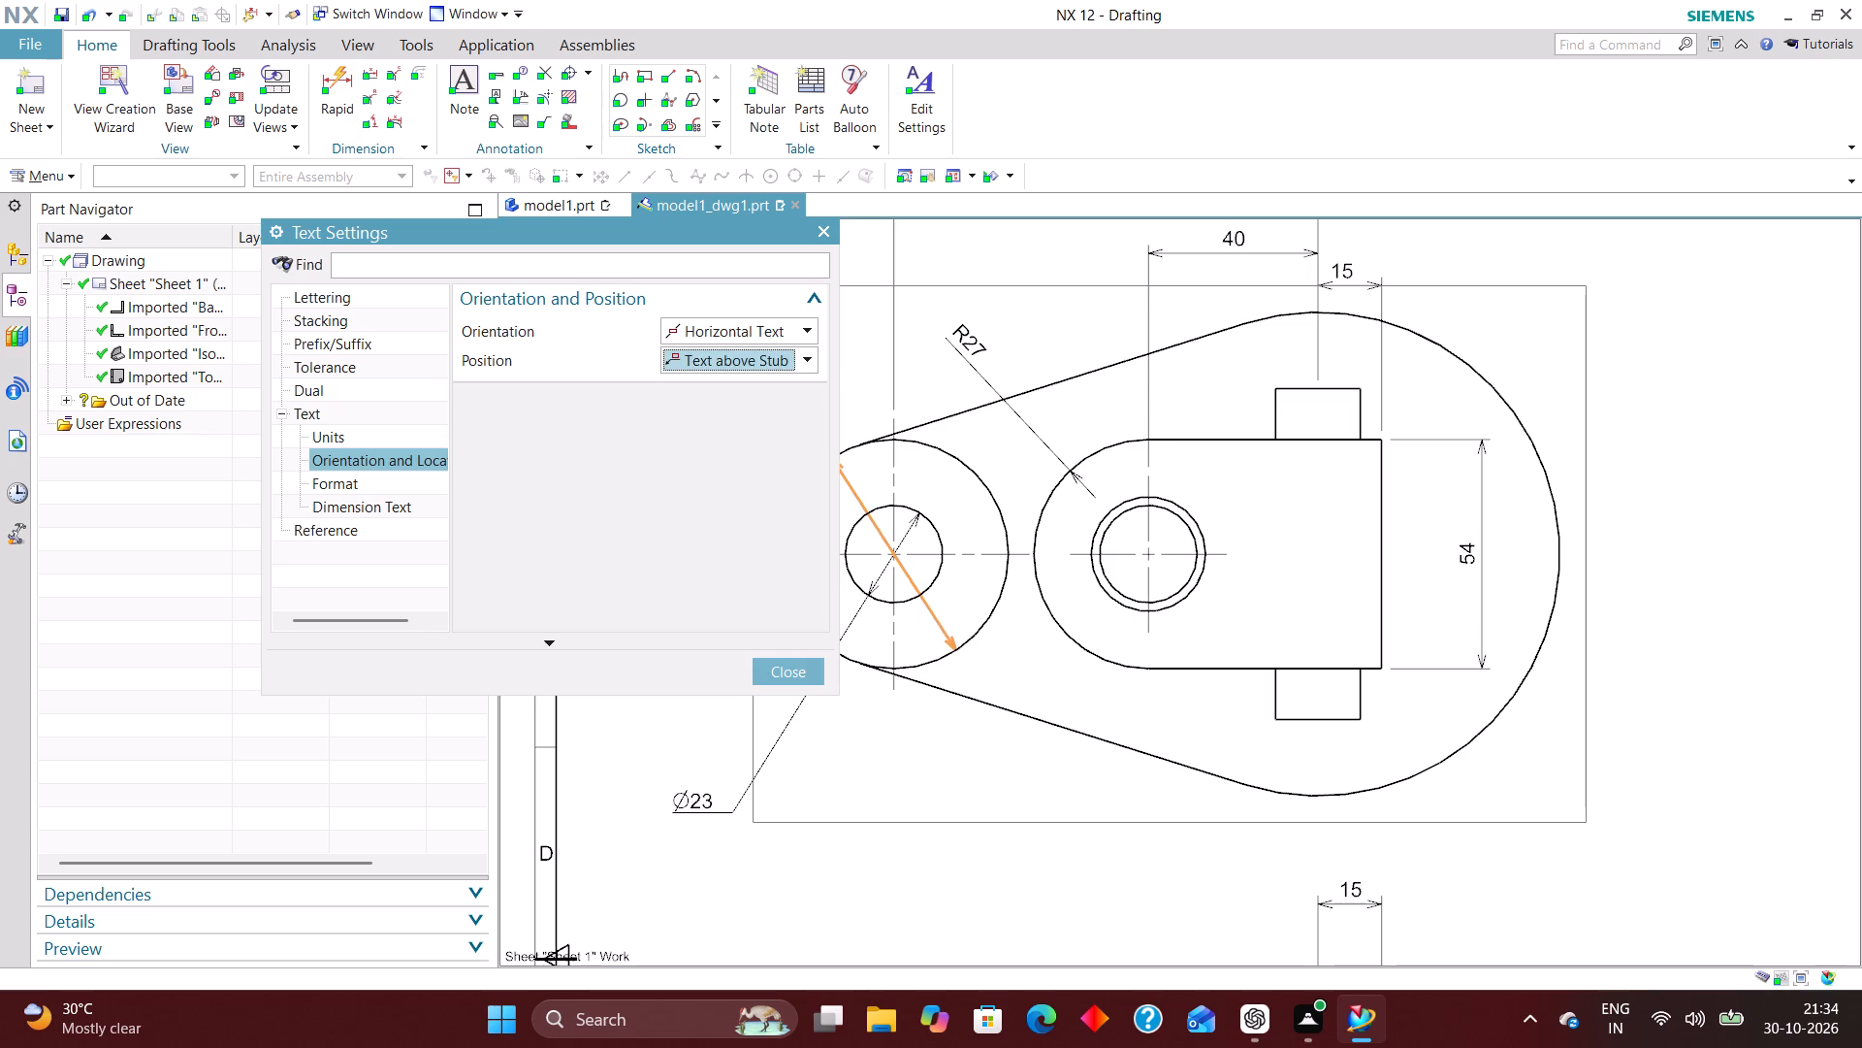
left_click(766, 666)
left_click(568, 585)
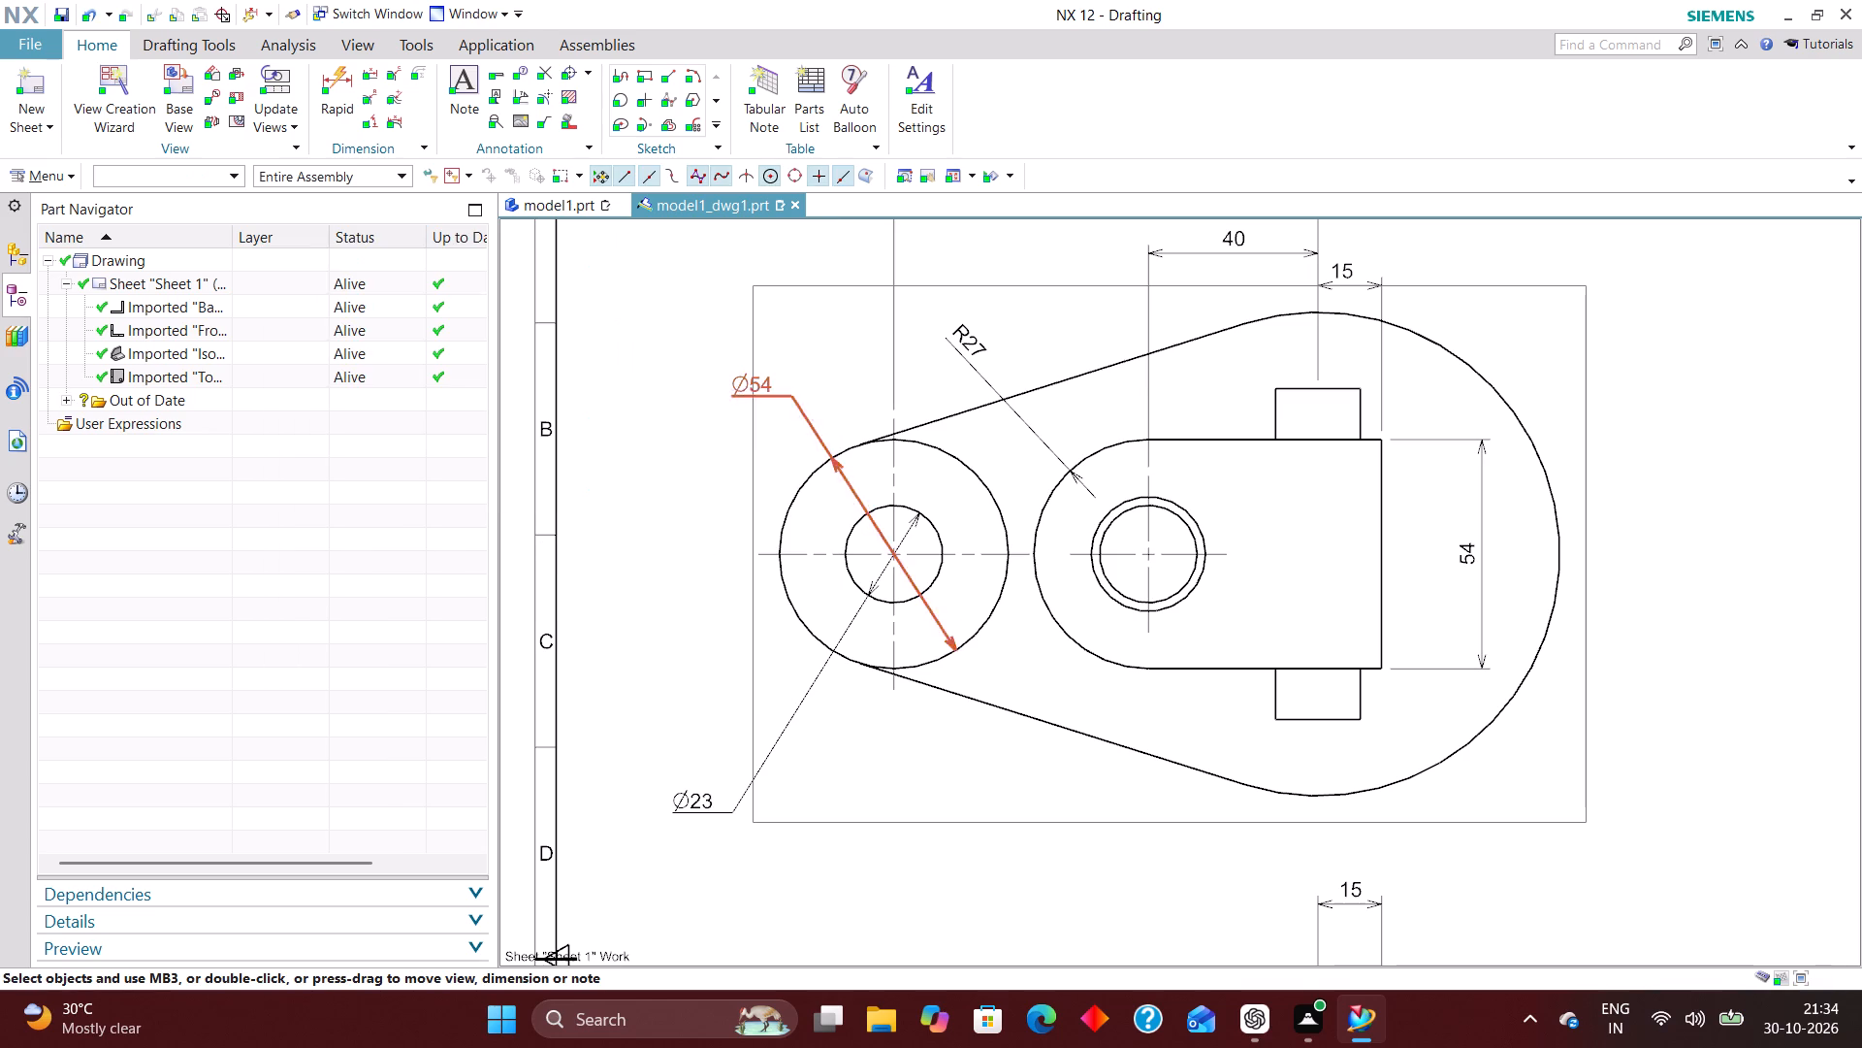
Reposition the boss's two diametral dimensions beside the top view, the outer diameter above the boss's centreline and the hole diameter below it.
left_click_drag(772, 384, 675, 434)
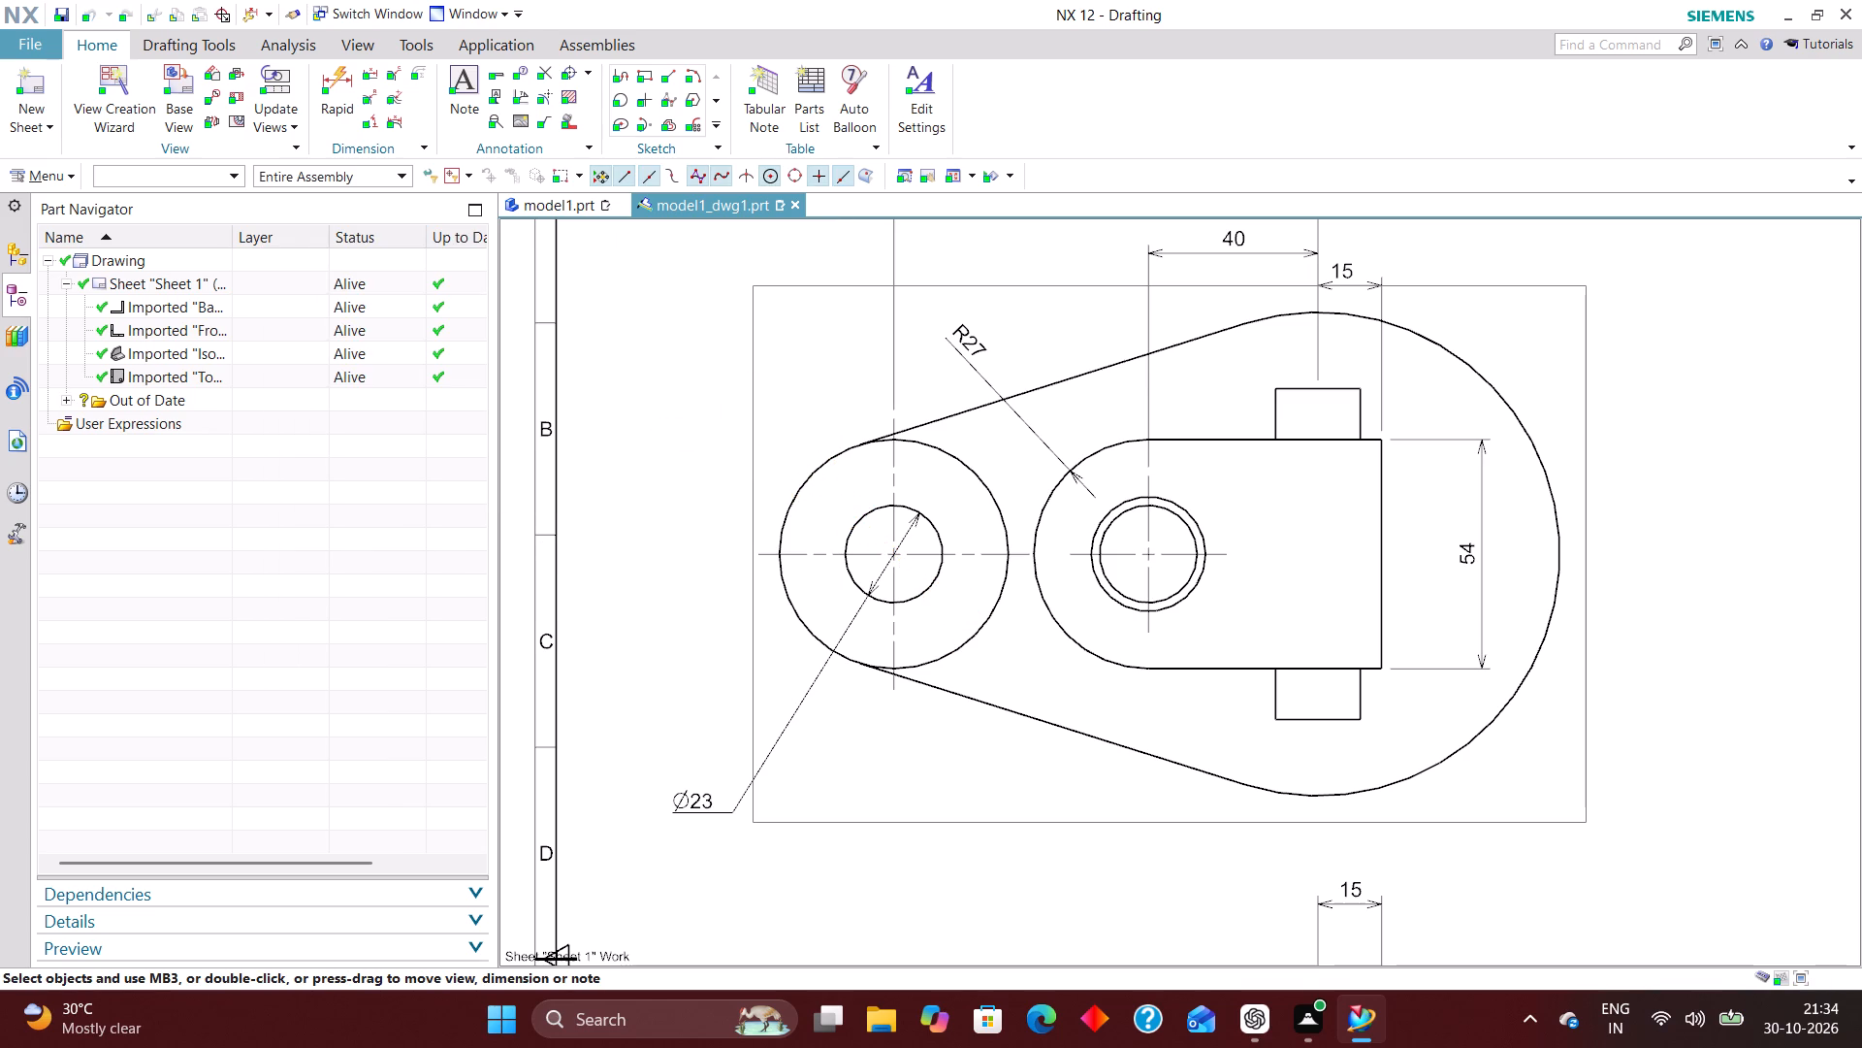
left_click_drag(695, 806, 706, 668)
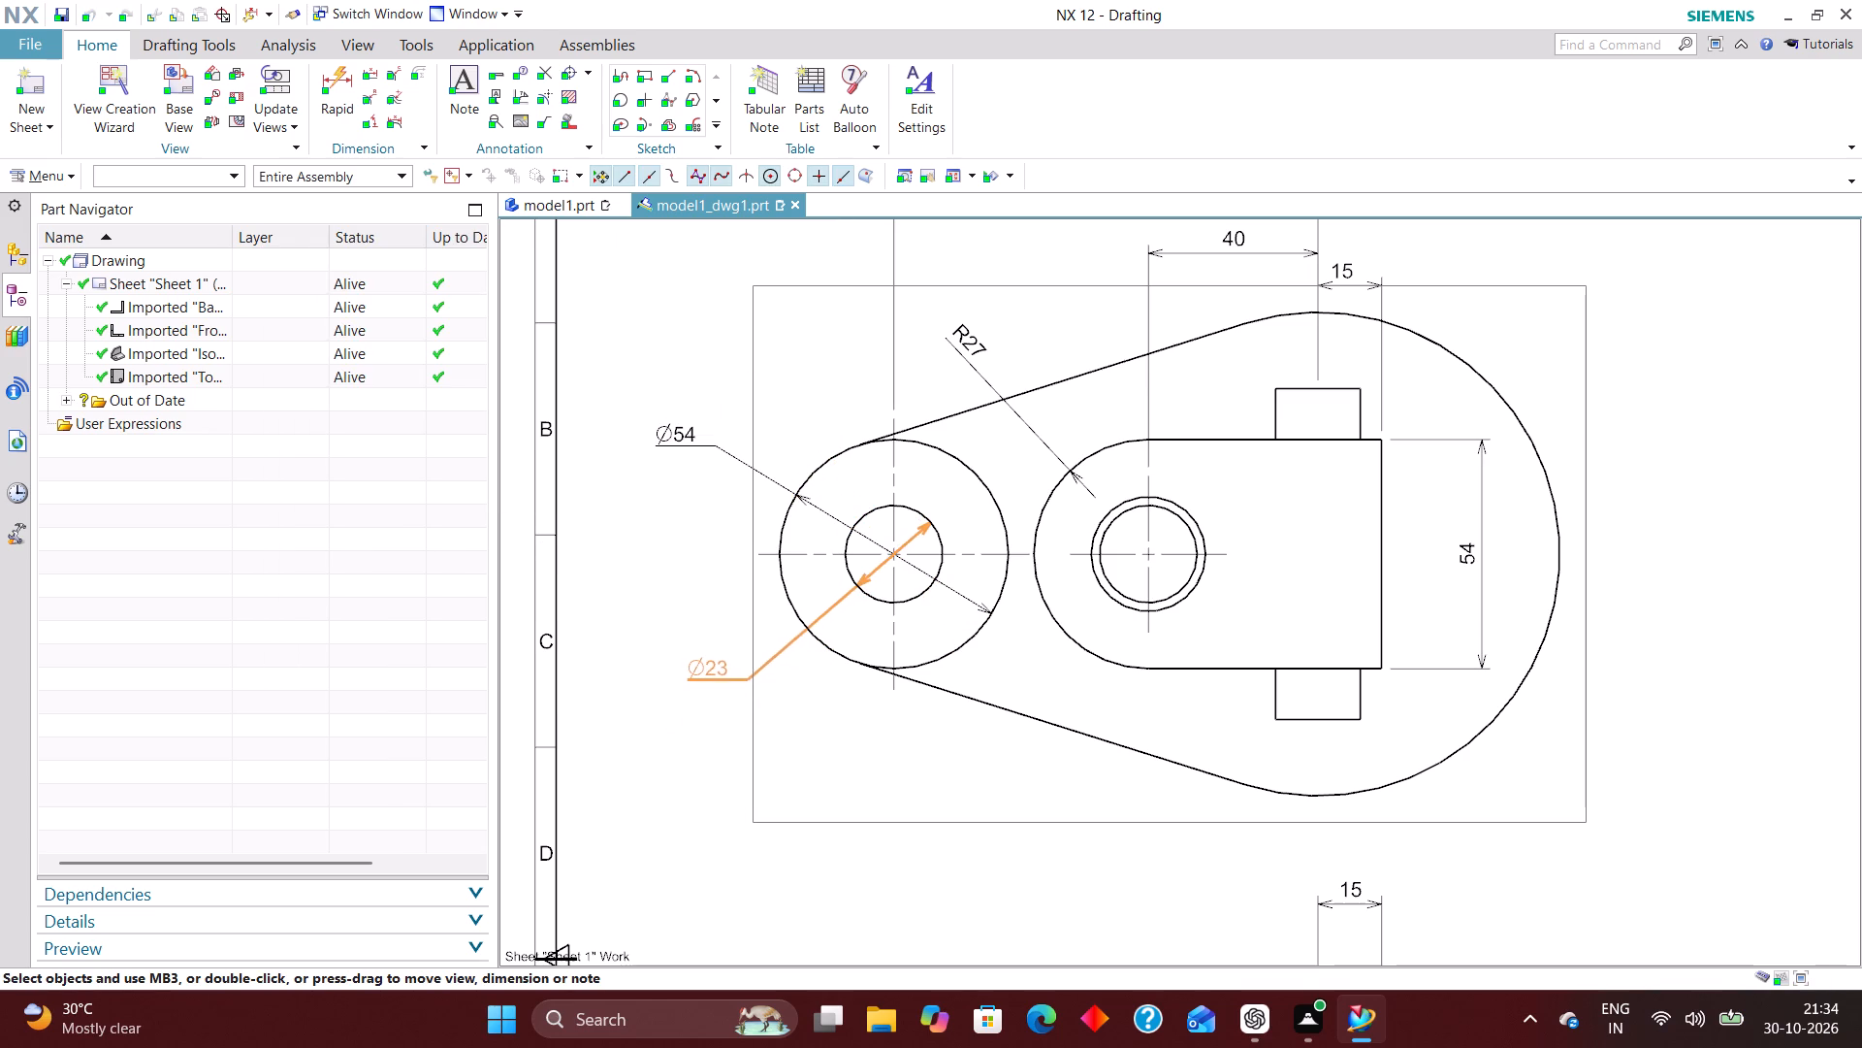
left_click_drag(706, 668, 706, 663)
scroll(798, 579, "down", 3)
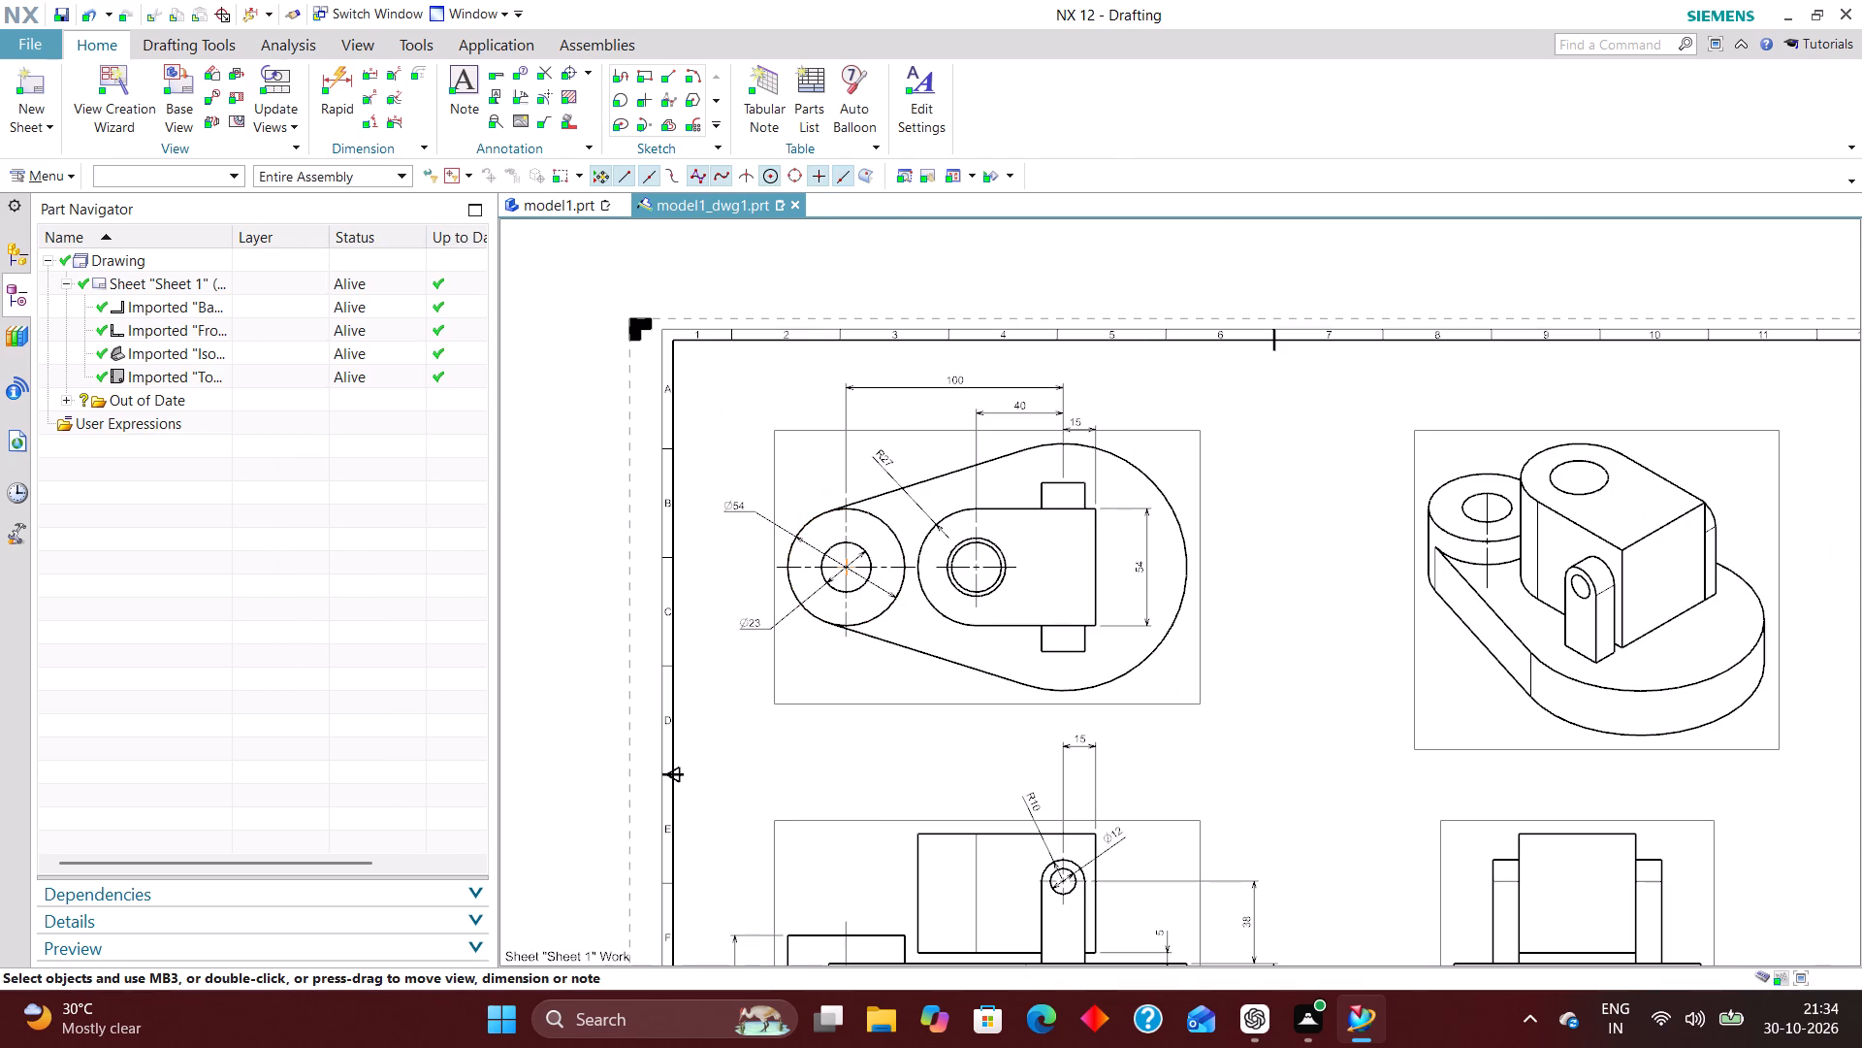
Move the lug's radial dimension in the front view down beside its rounded top and set the arrowhead to Out.
scroll(927, 571, "down", 2)
scroll(956, 869, "up", 3)
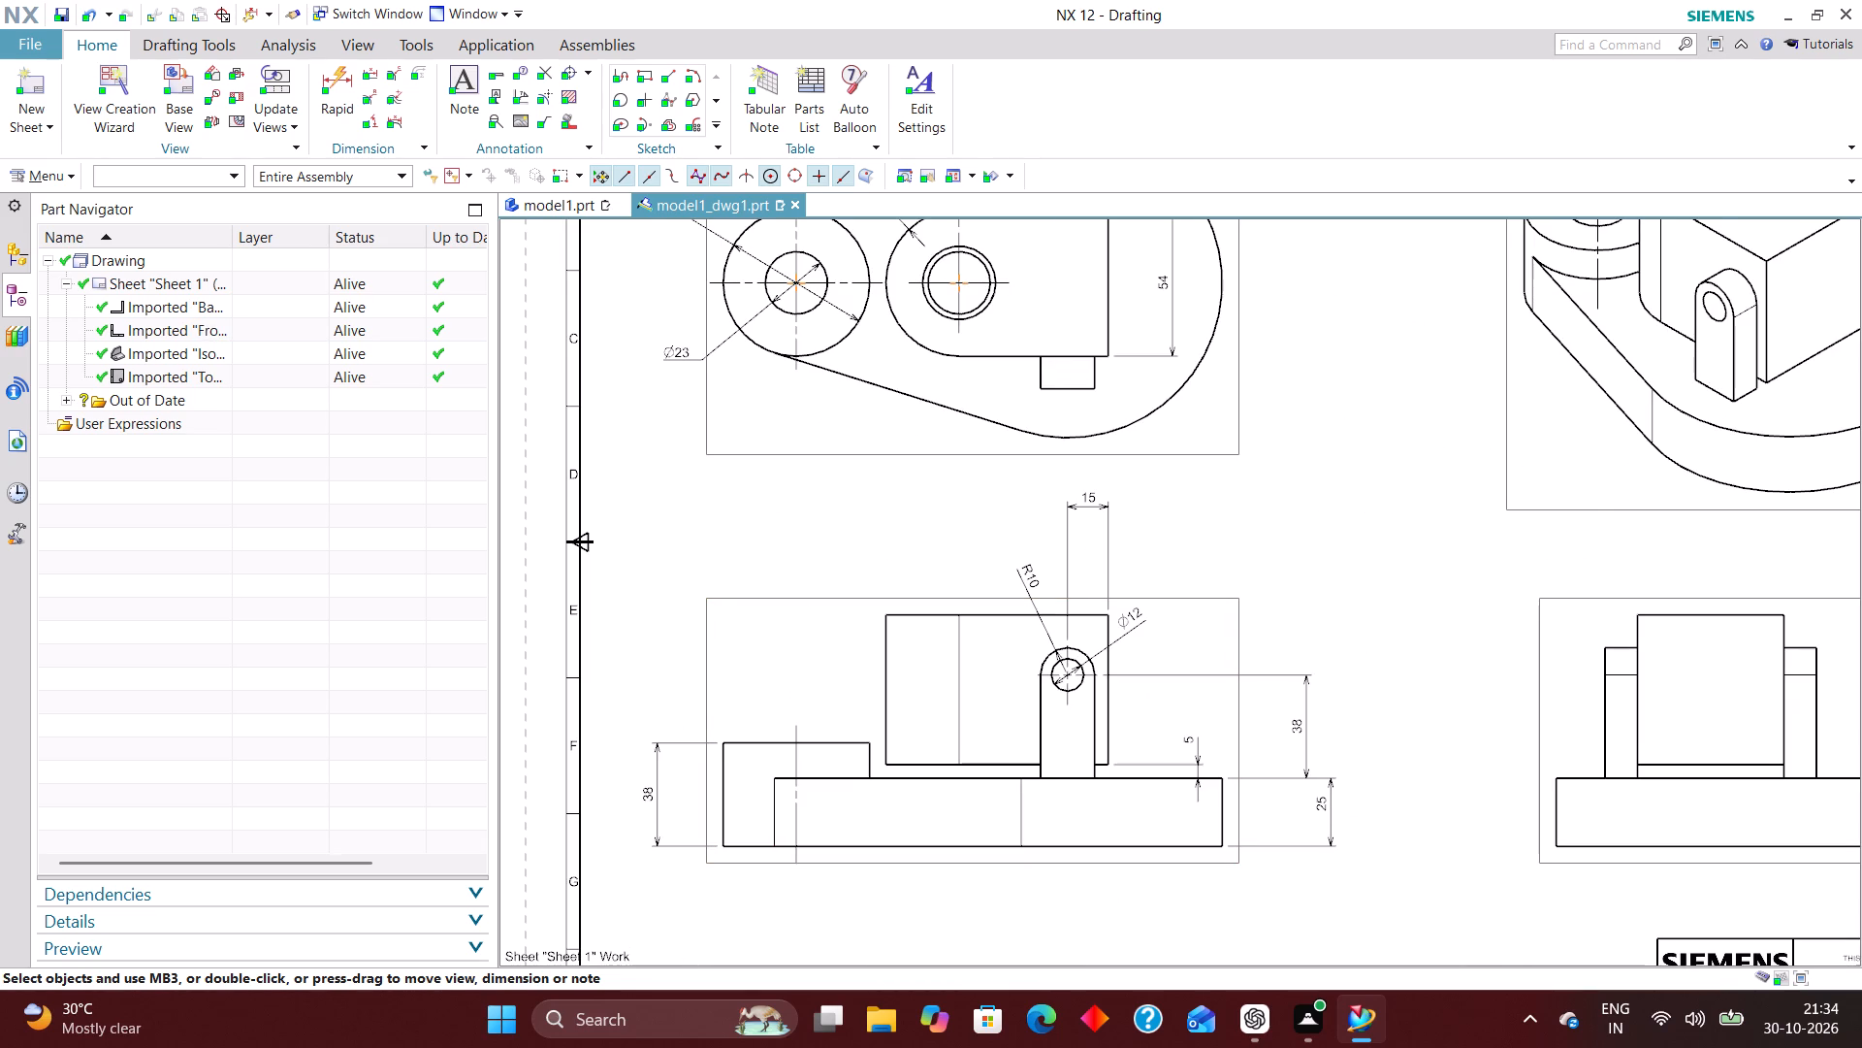
scroll(1076, 647, "up", 4)
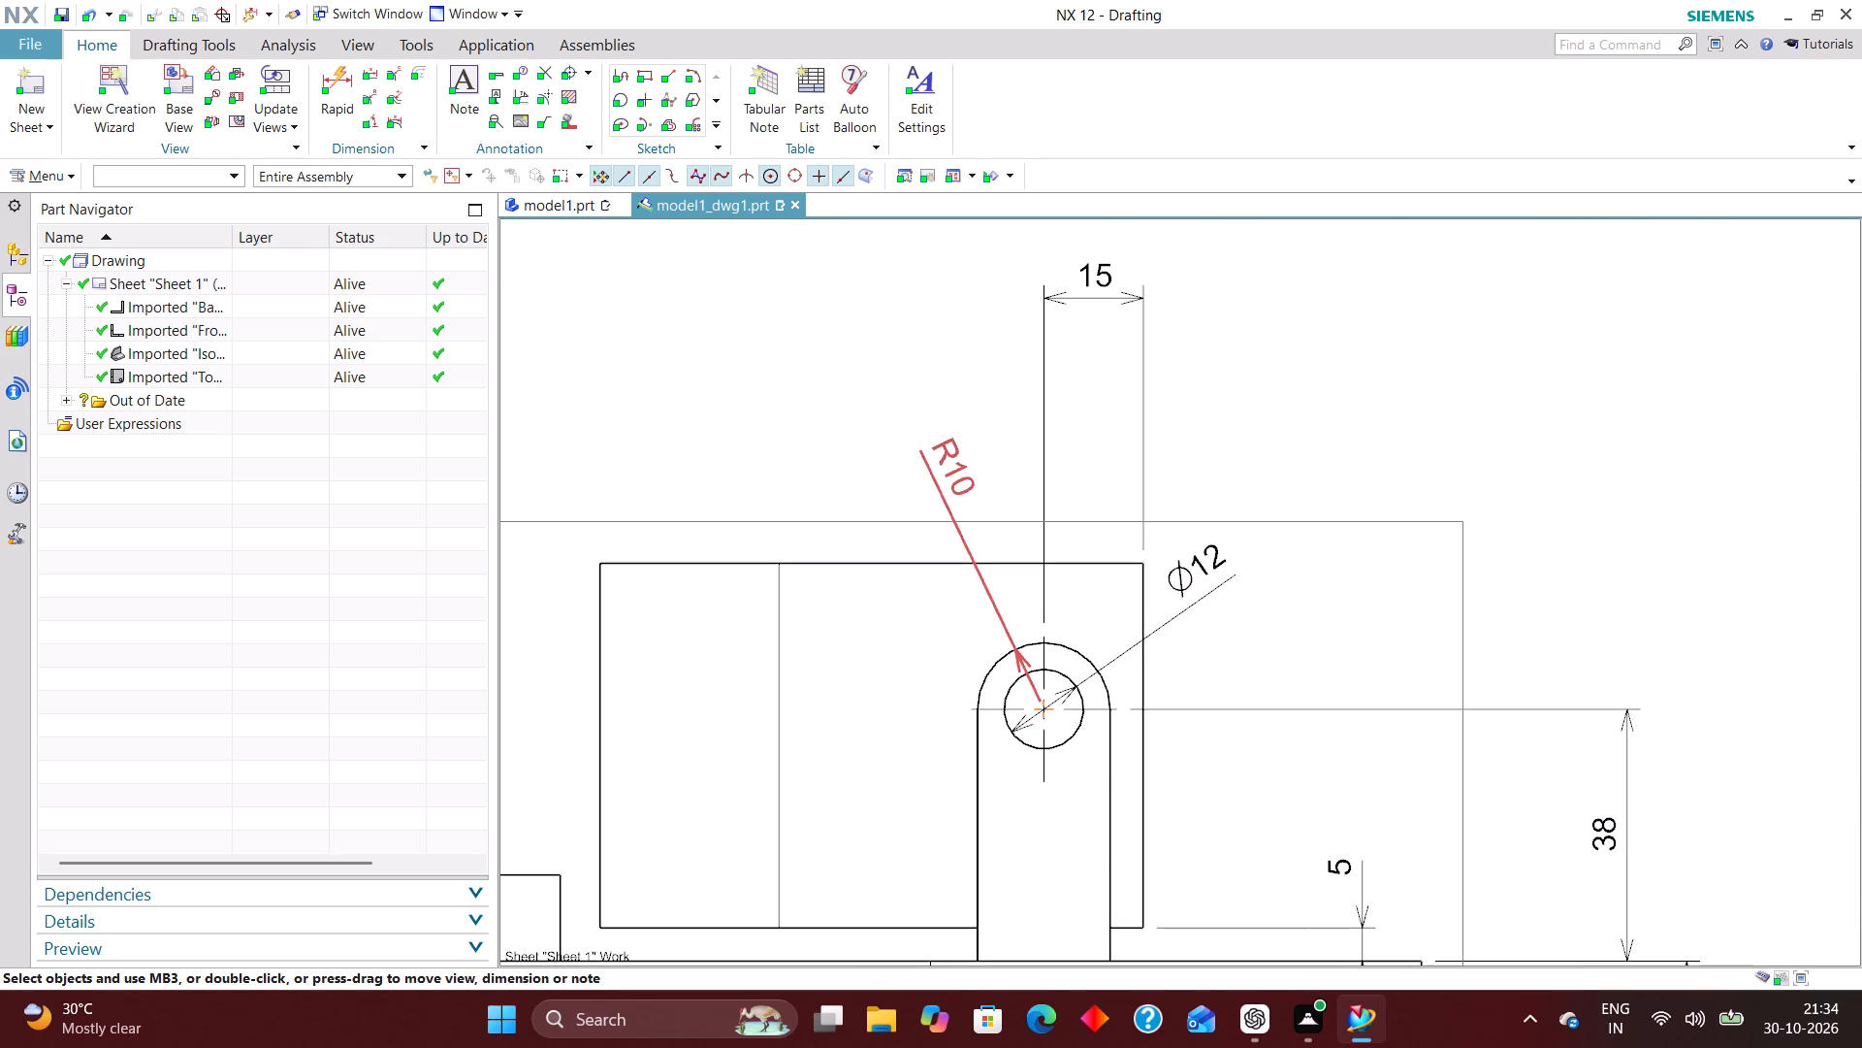
left_click_drag(946, 447, 904, 626)
left_click(904, 627)
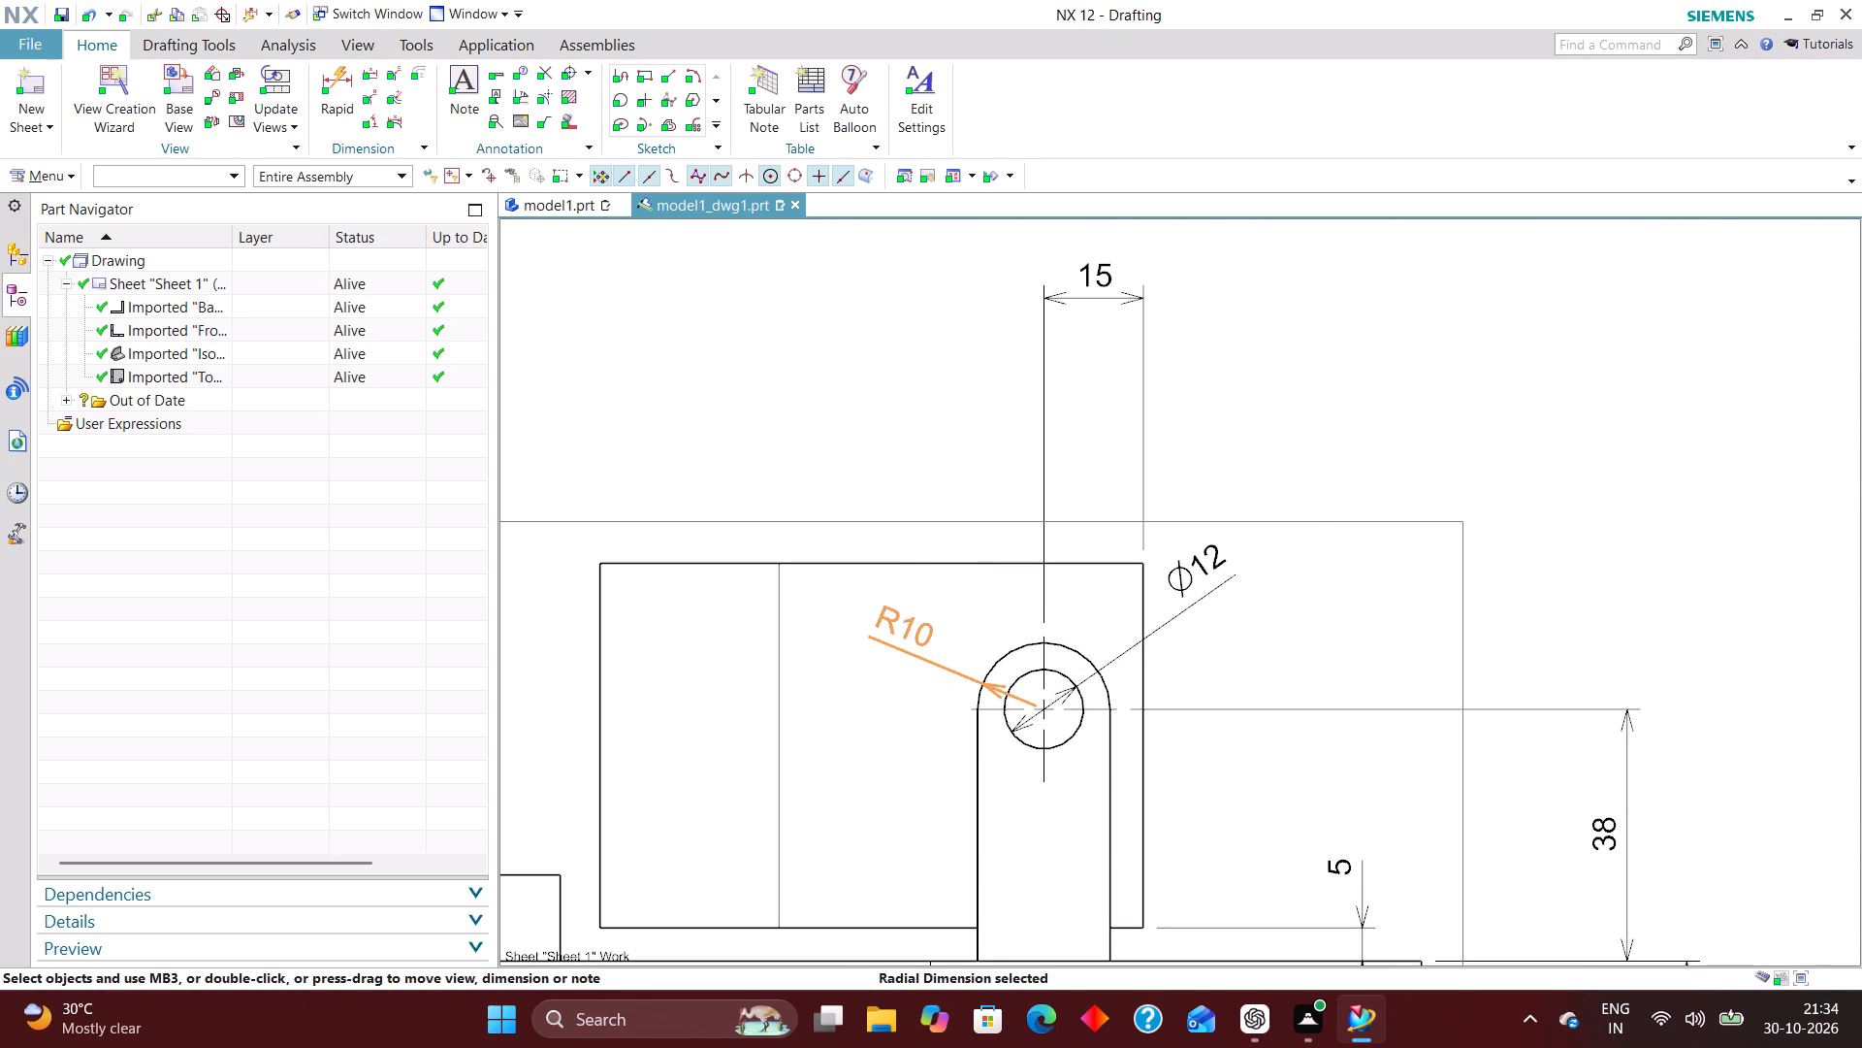
left_click(853, 416)
double_click(901, 634)
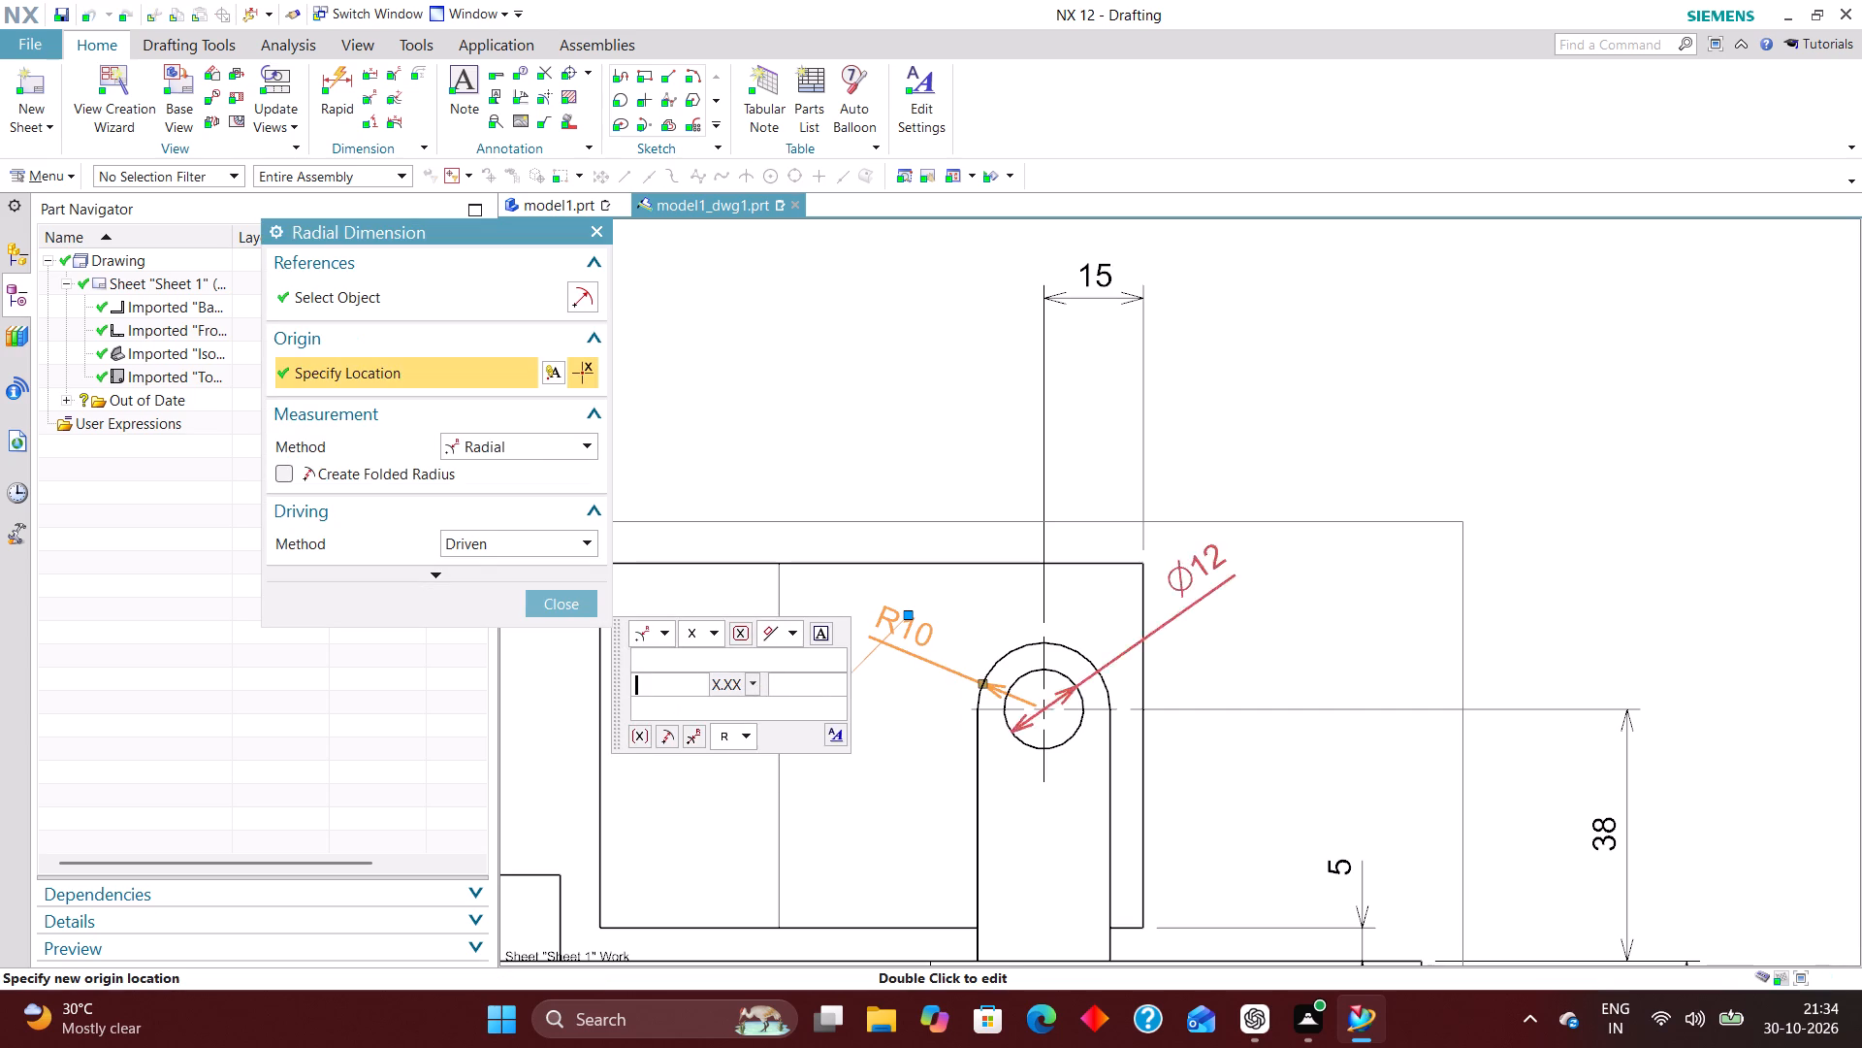
left_click(983, 685)
left_click(849, 770)
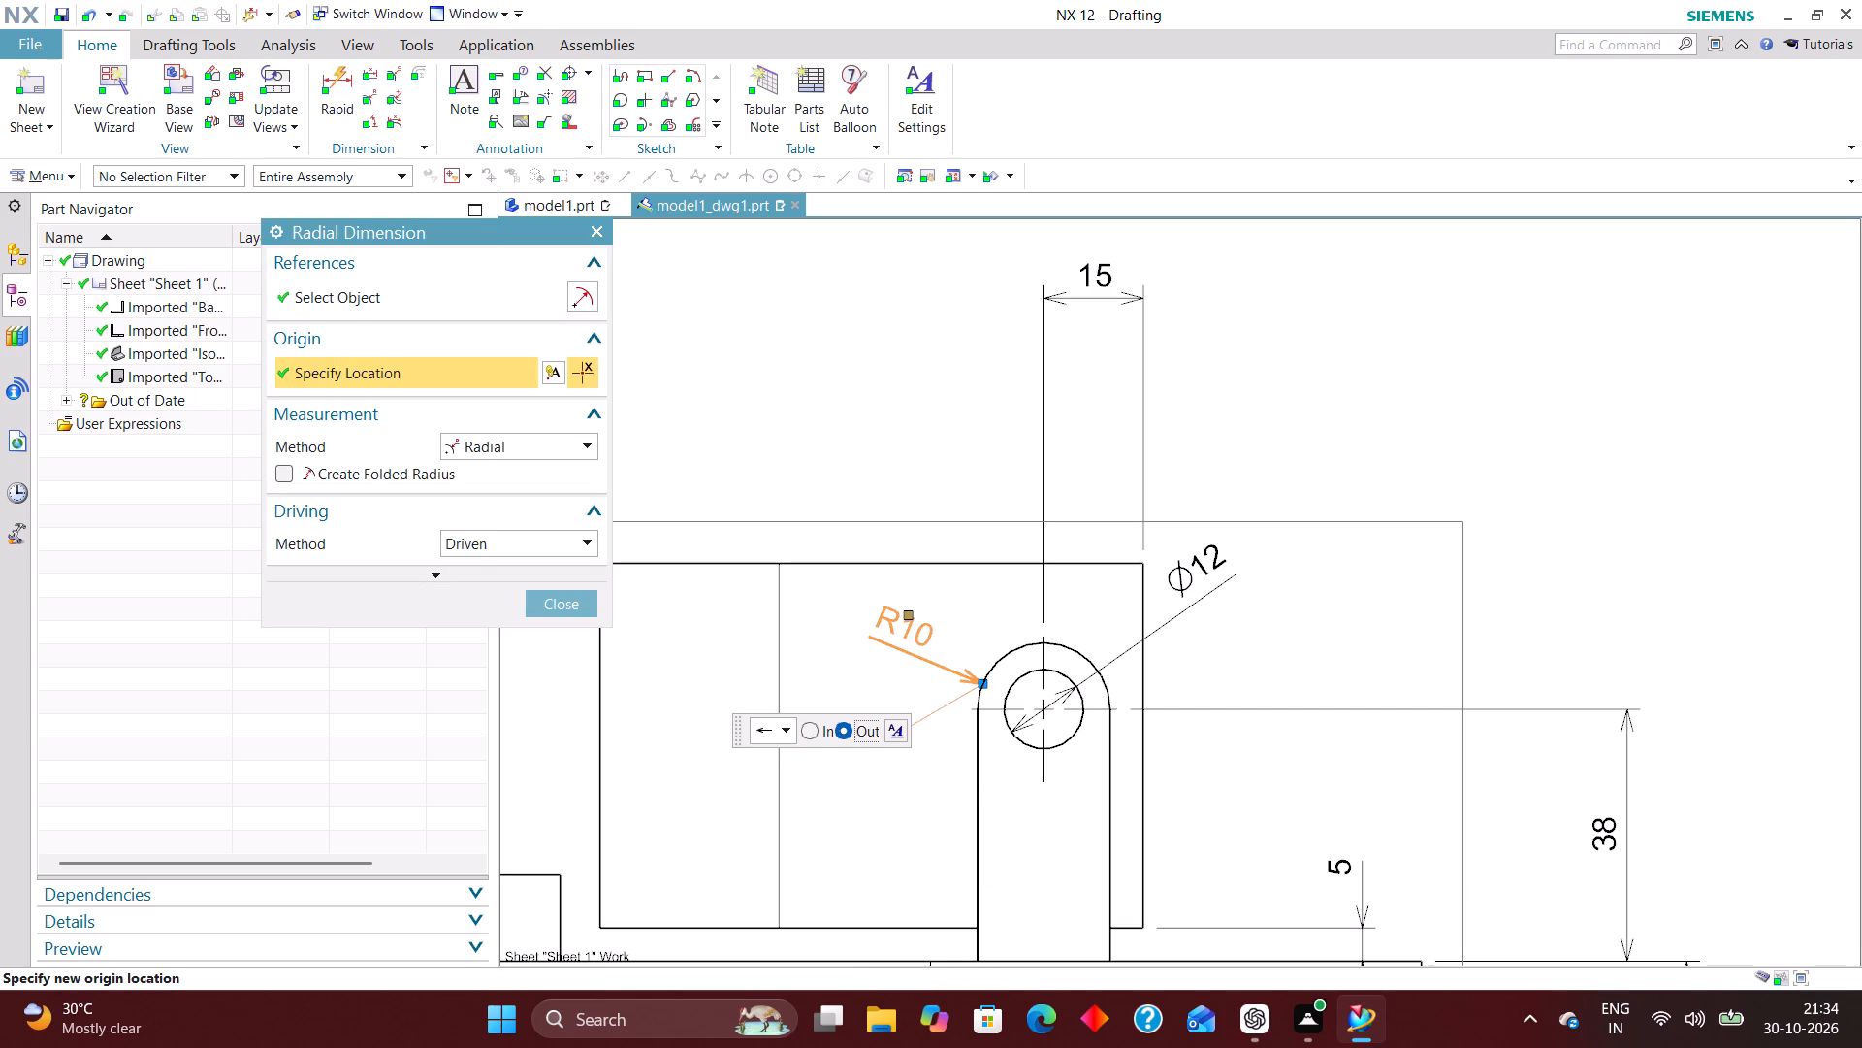
left_click(584, 611)
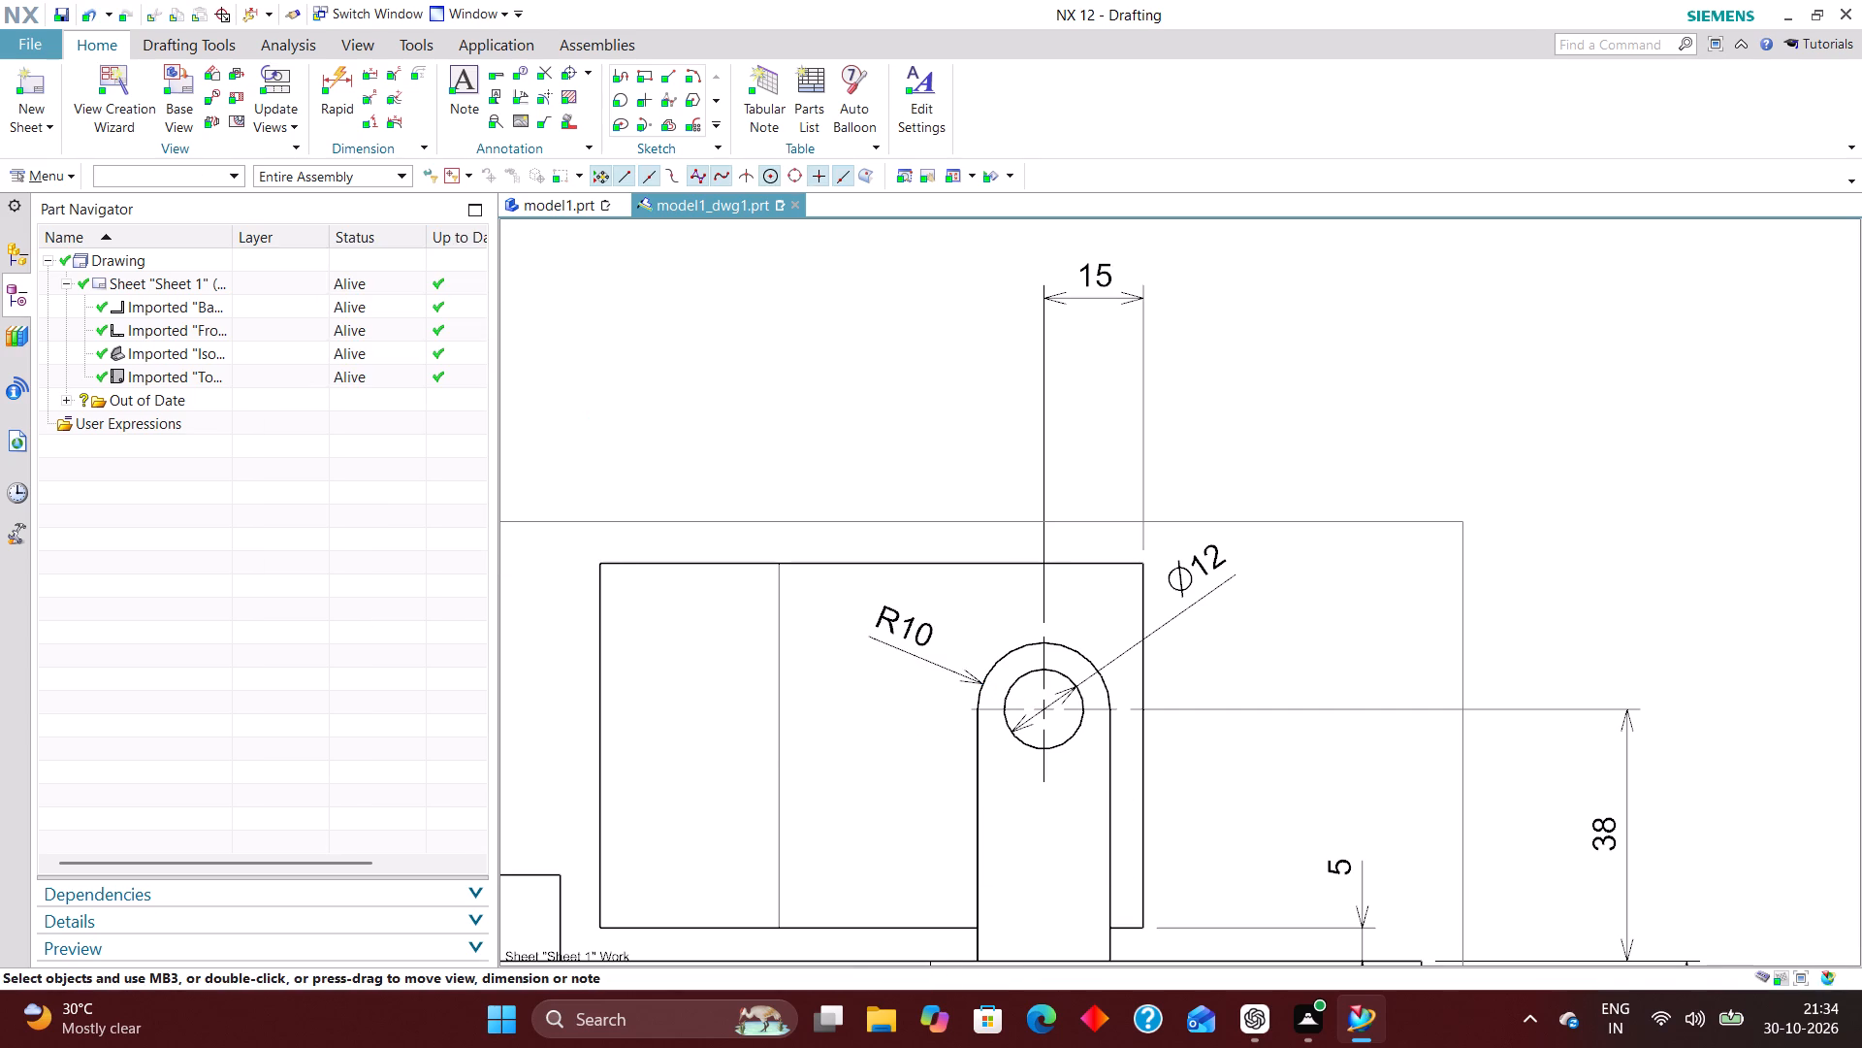
Extend the lug's radial dimension line in the front view to the arc's centre.
double_click(881, 628)
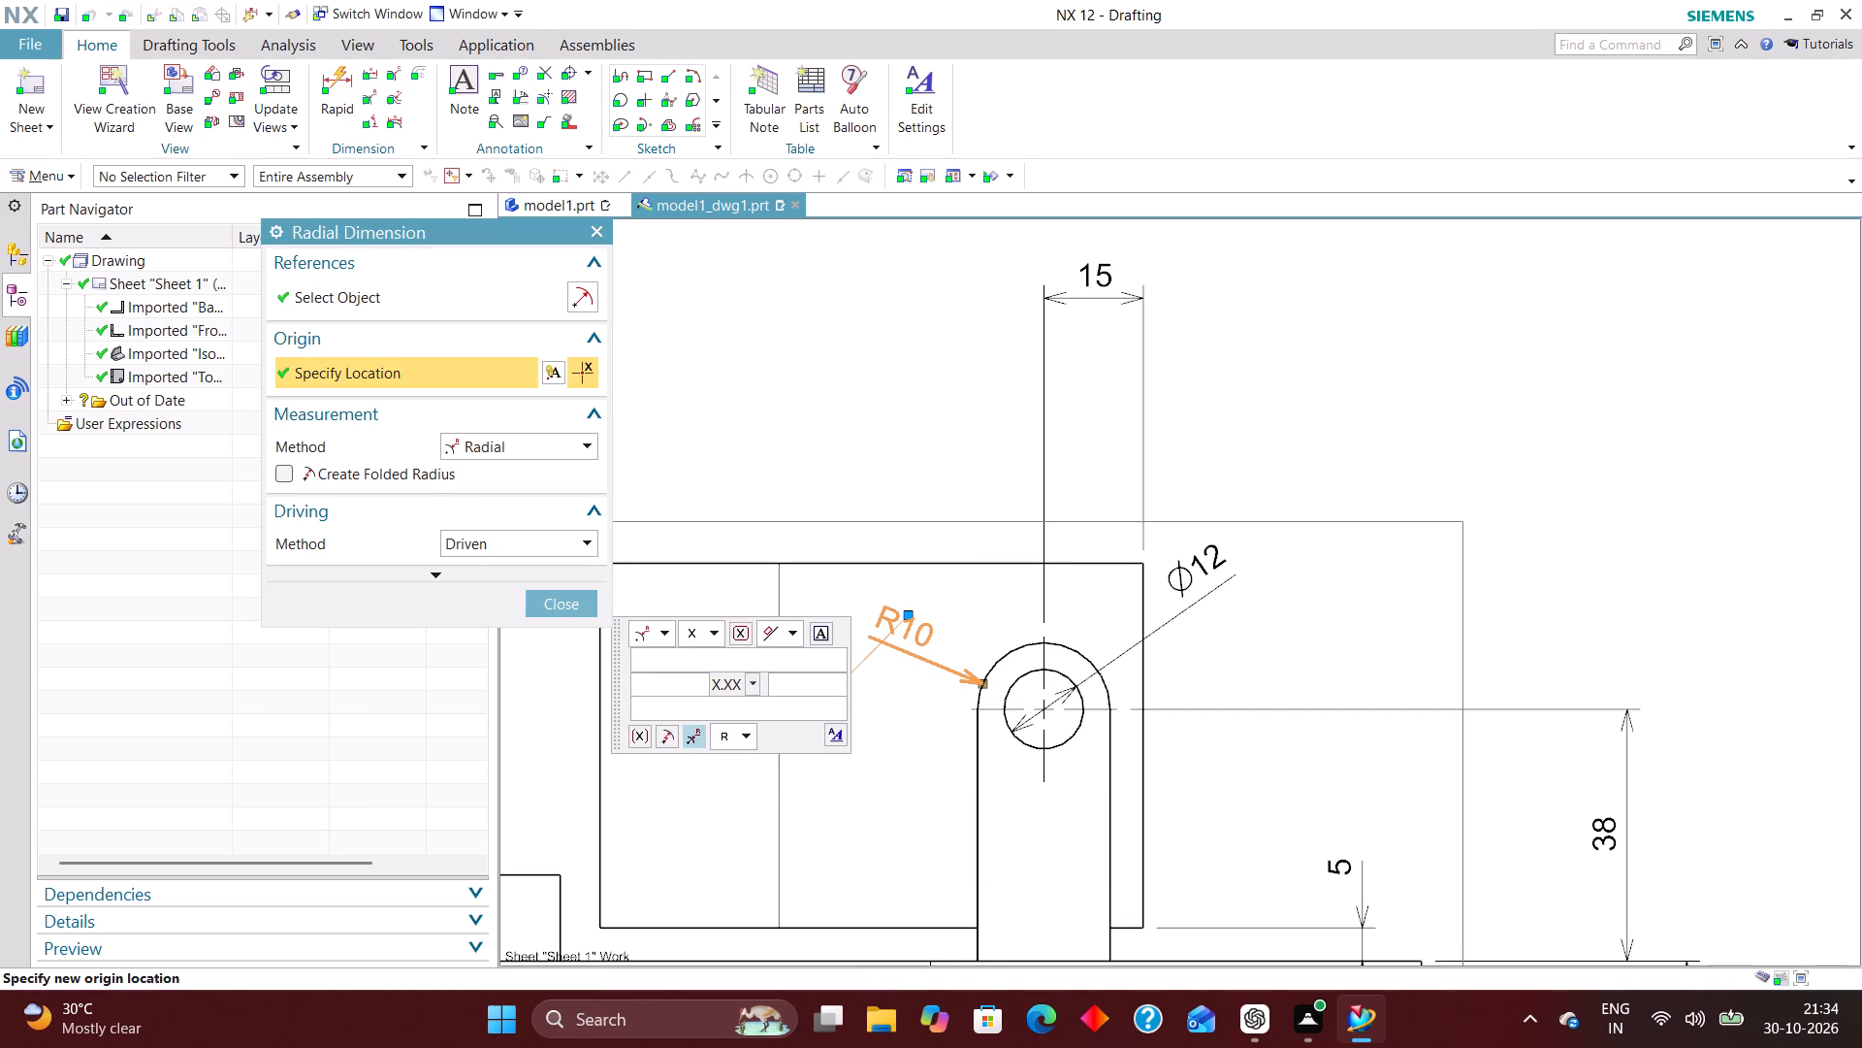
left_click(694, 732)
left_click(556, 604)
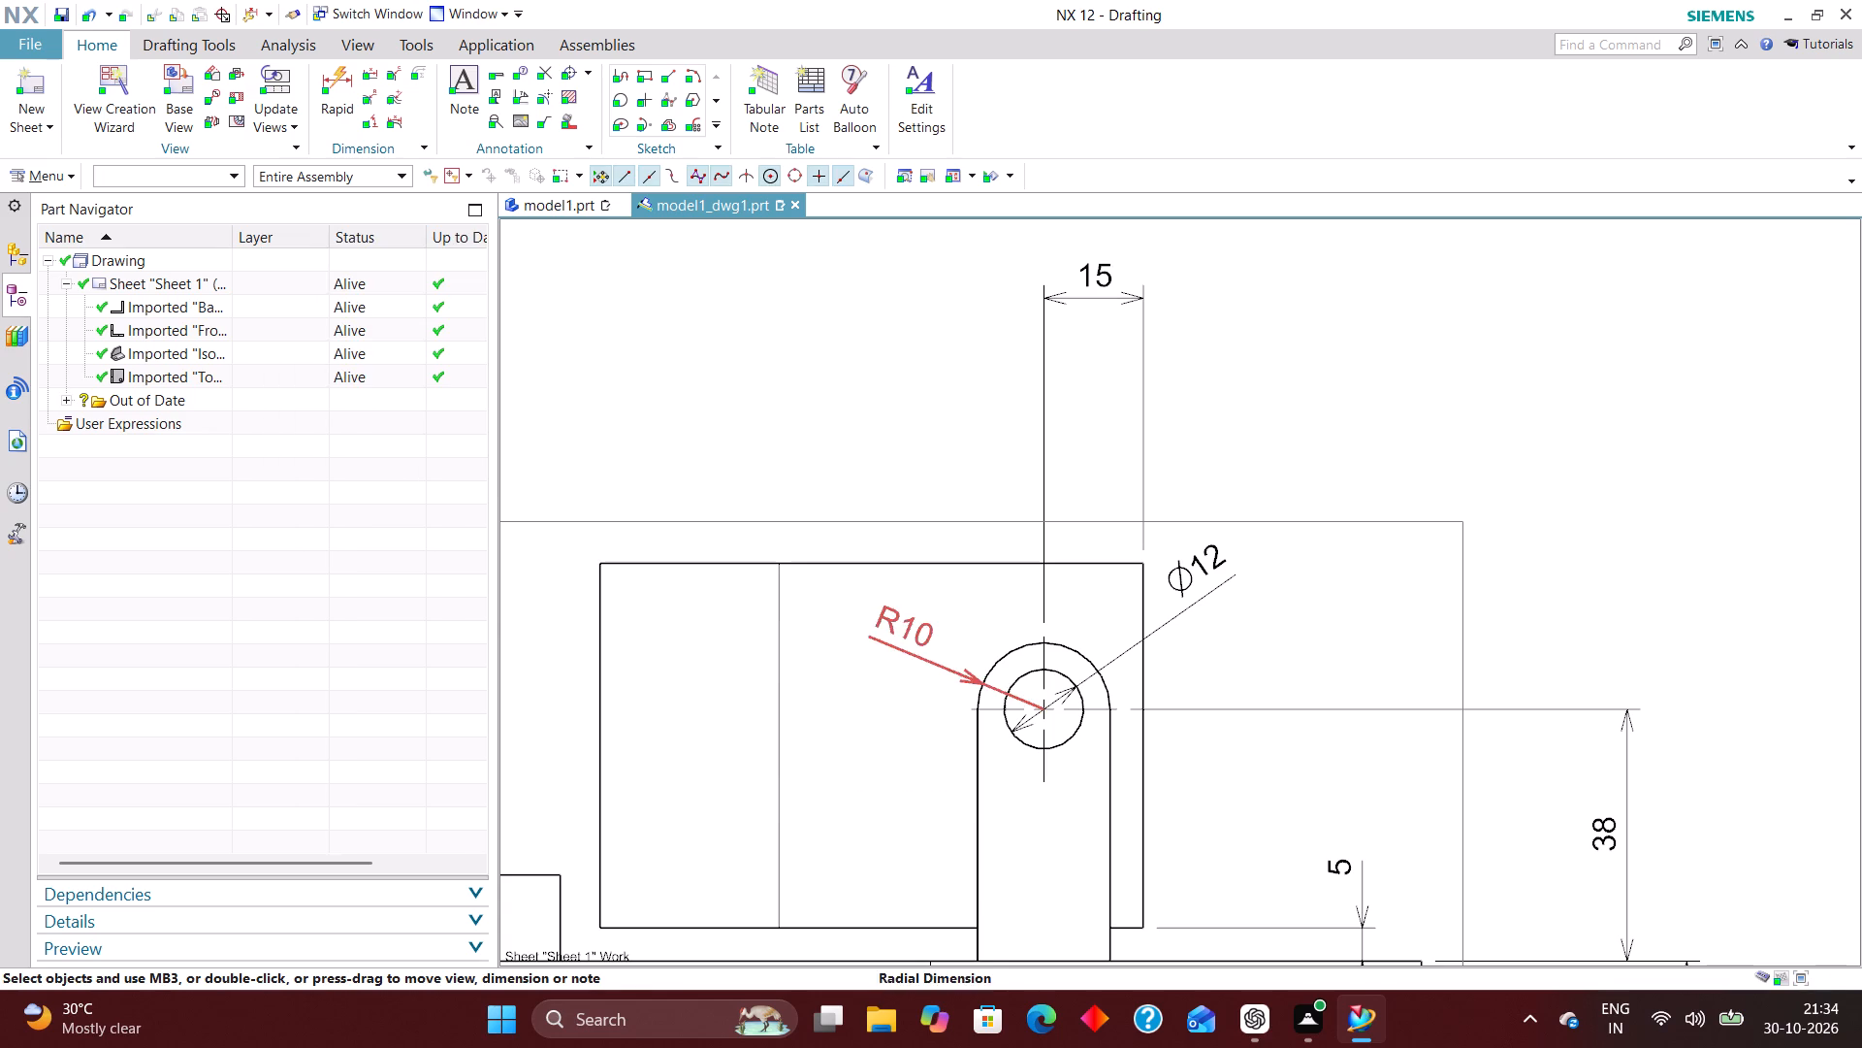
Set the lug's radial dimension to Horizontal Text with Text above Stub, and move it above the block in the front view.
double_click(897, 642)
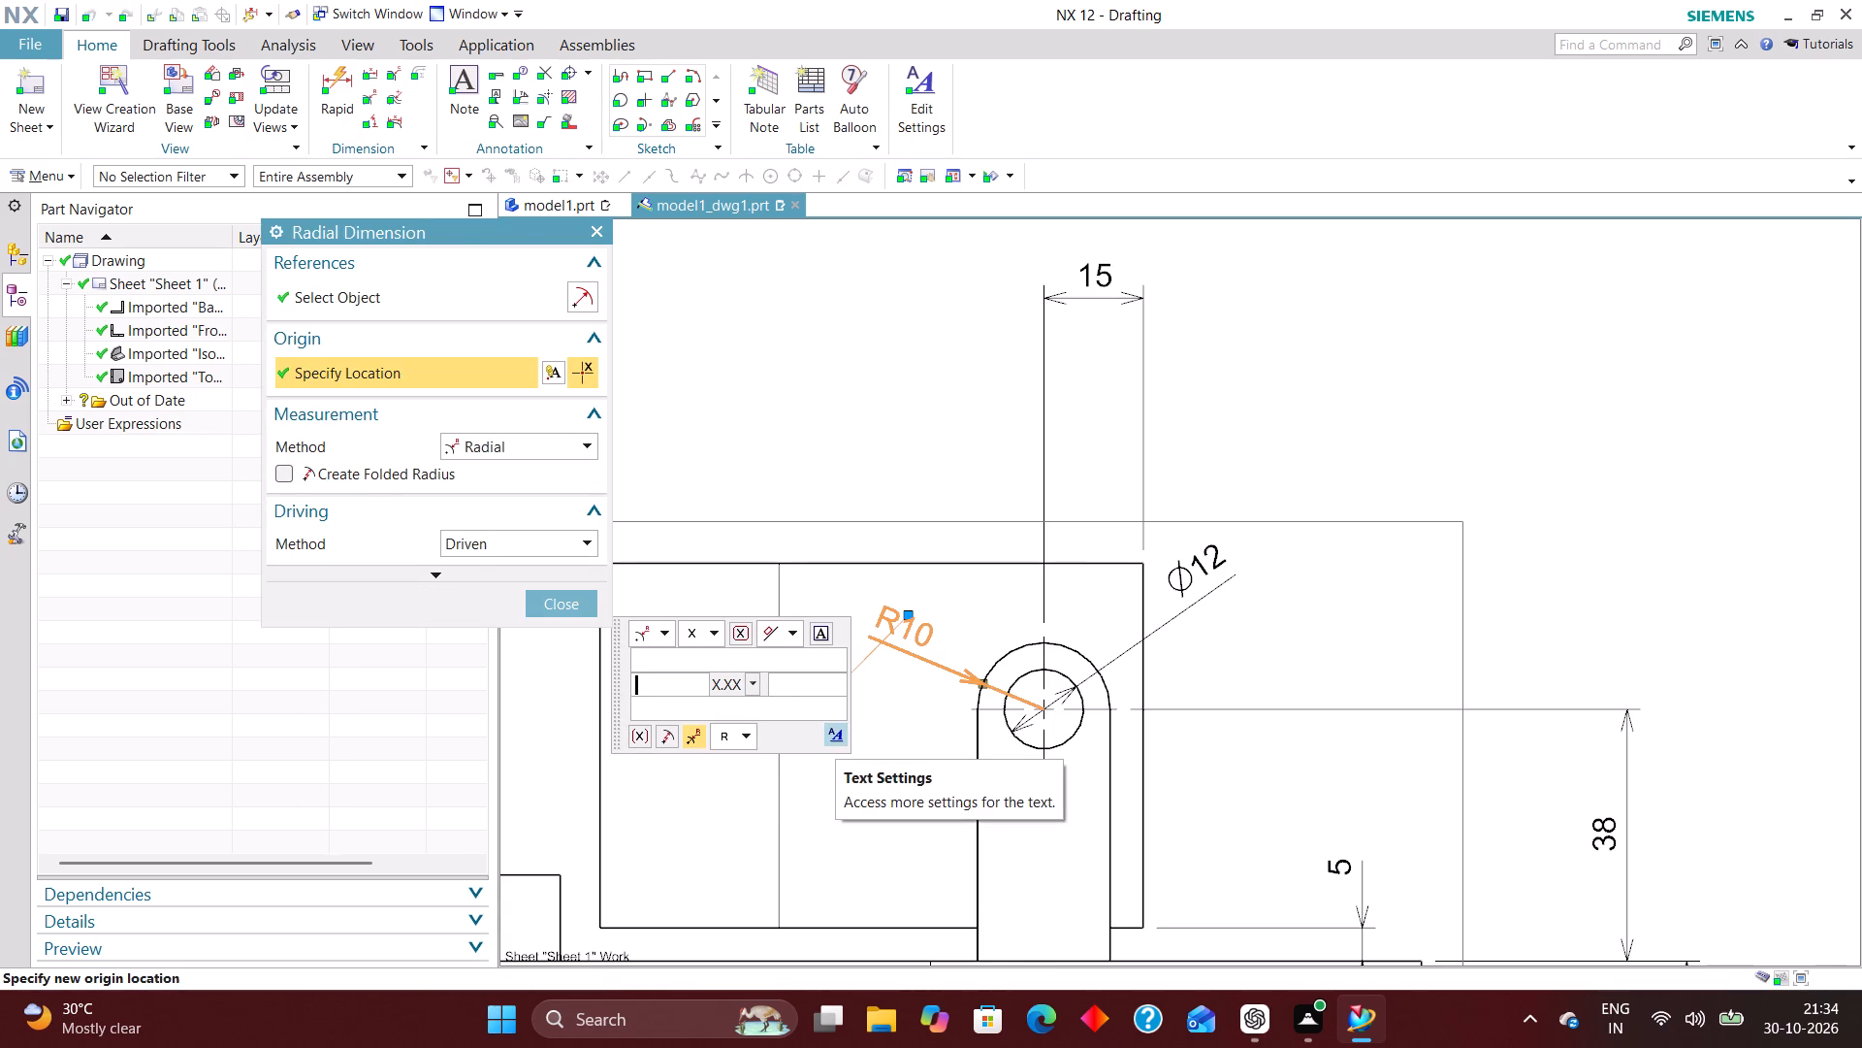
left_click(836, 735)
left_click(764, 321)
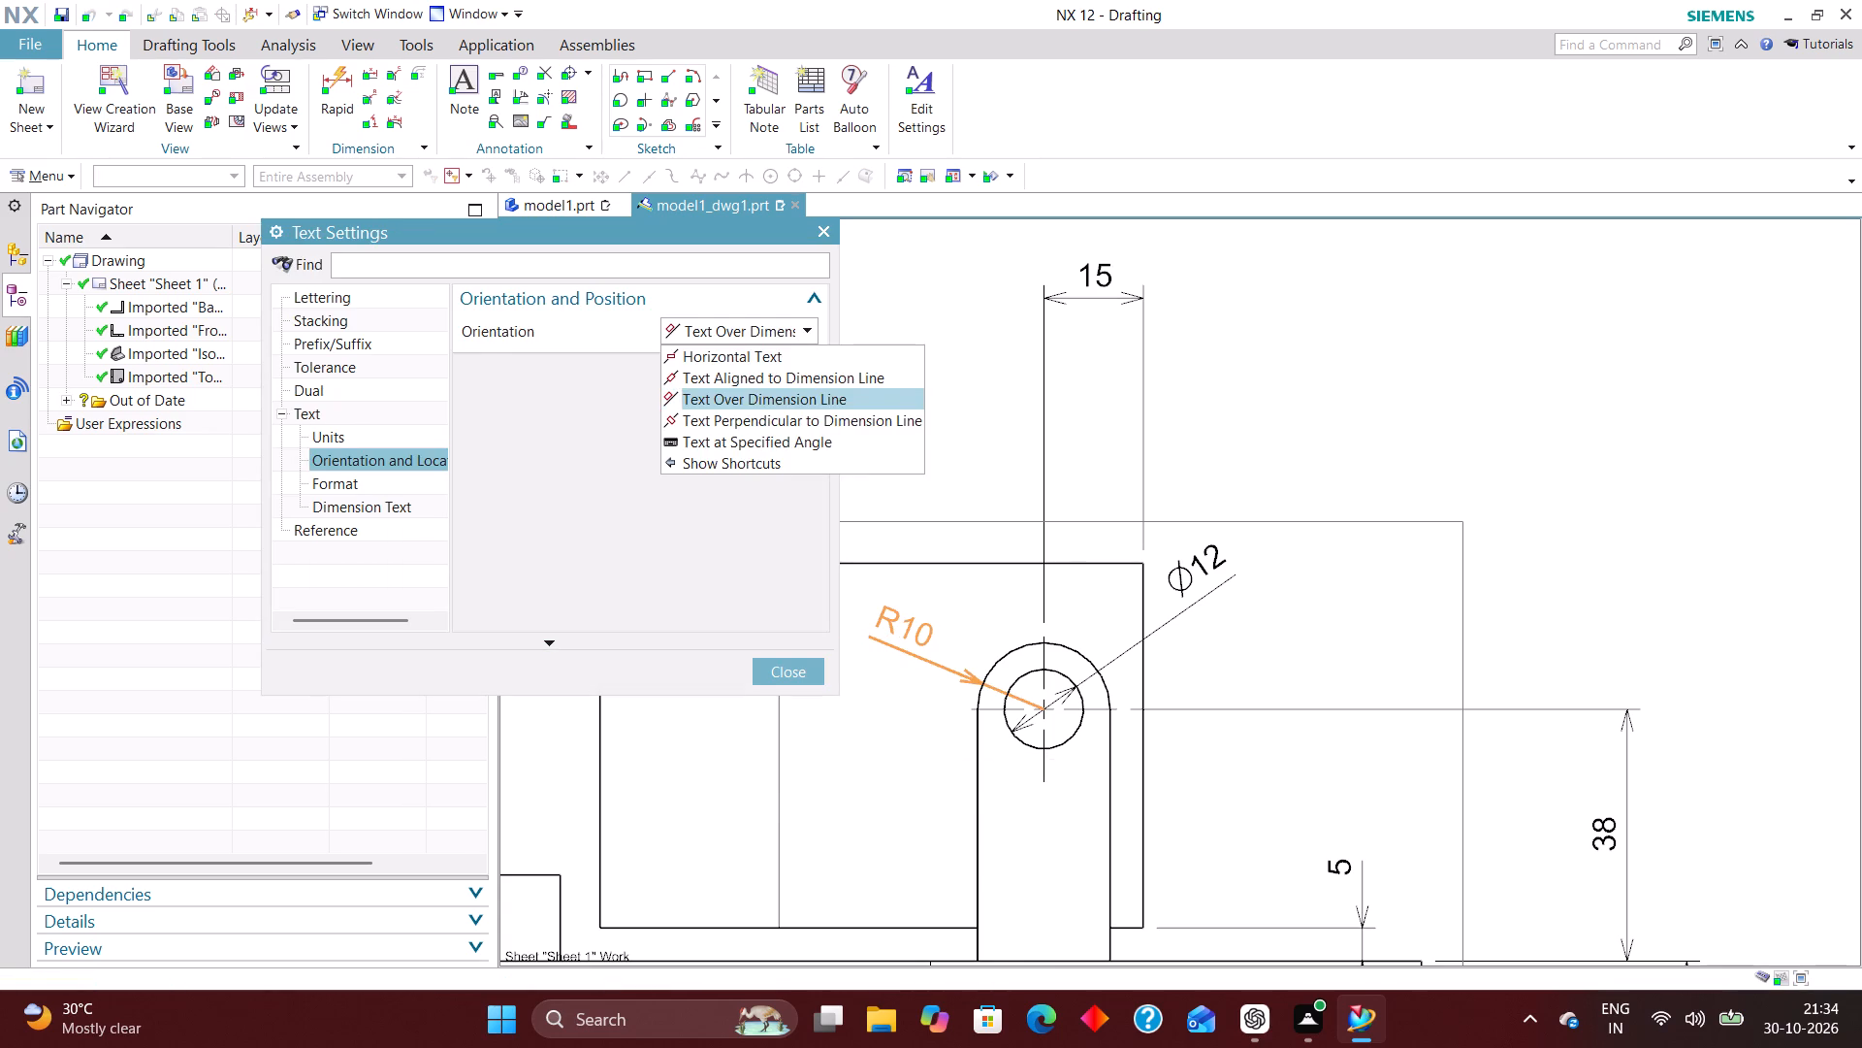
left_click(755, 348)
left_click(778, 360)
left_click(778, 404)
left_click(800, 668)
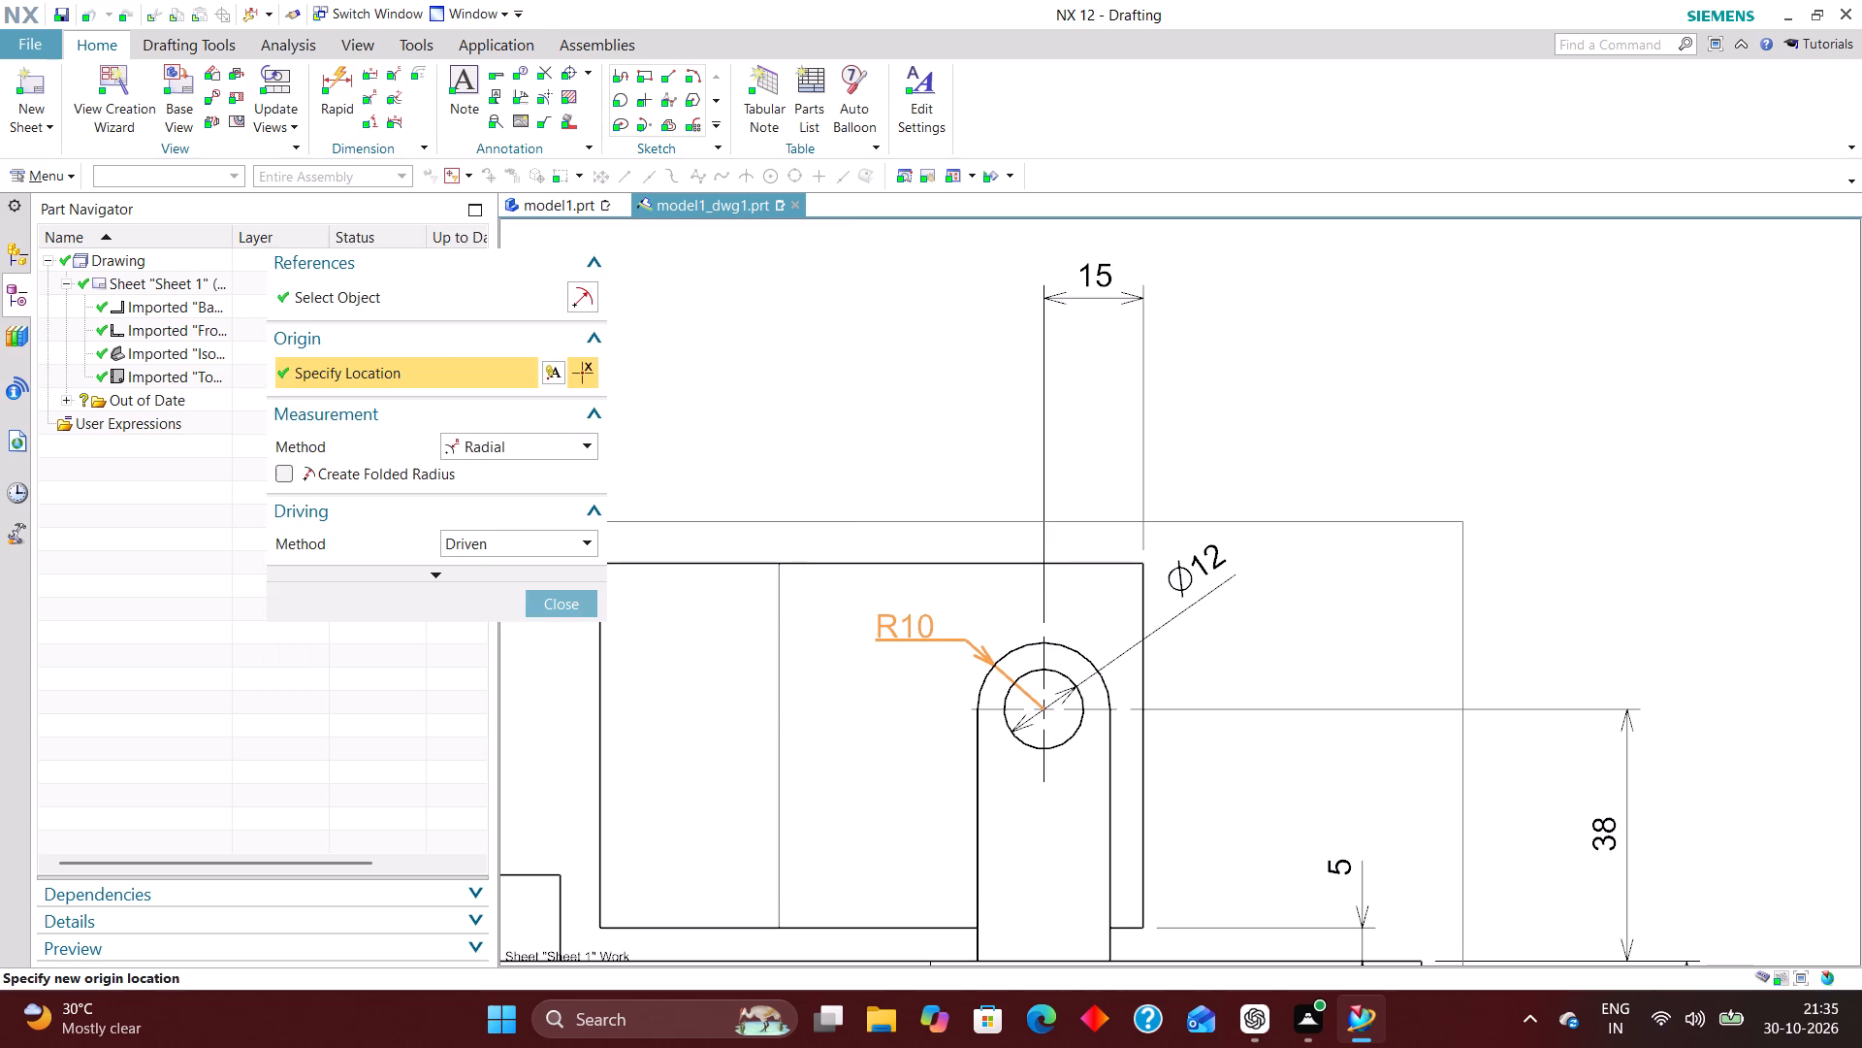
left_click(579, 604)
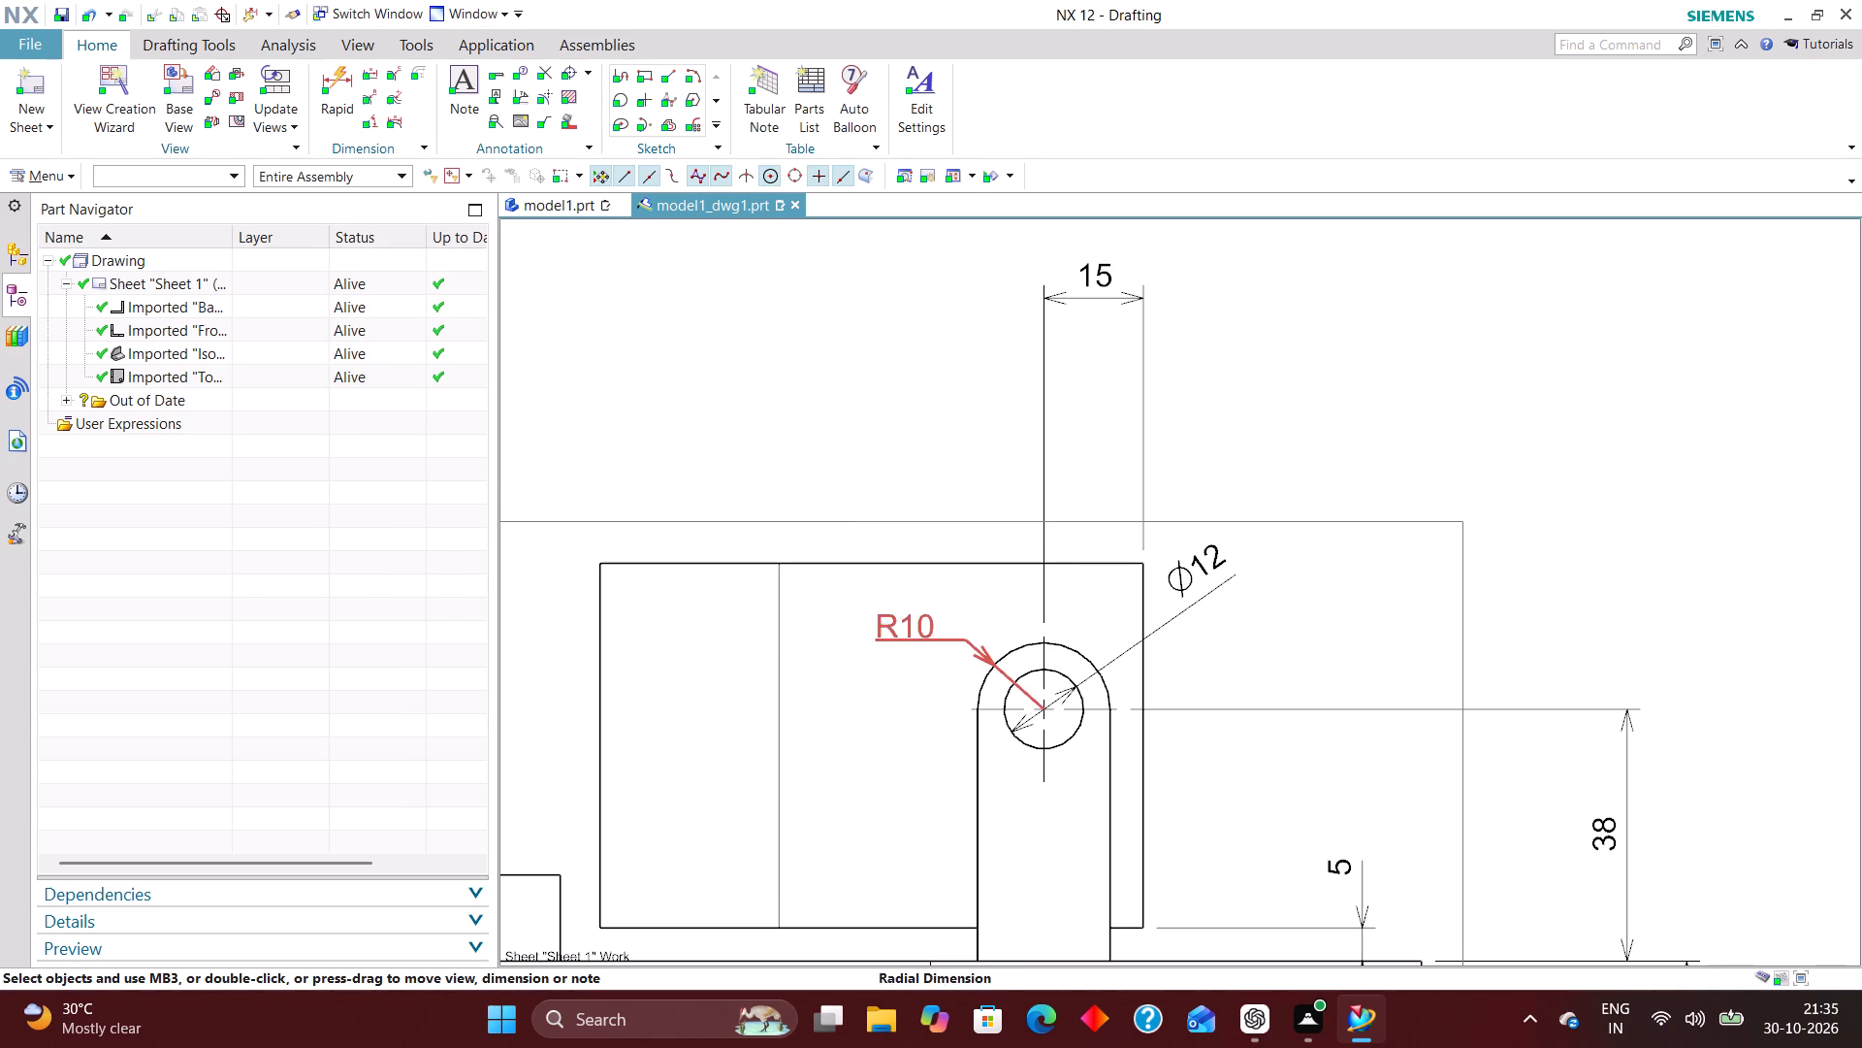
left_click_drag(929, 635, 853, 461)
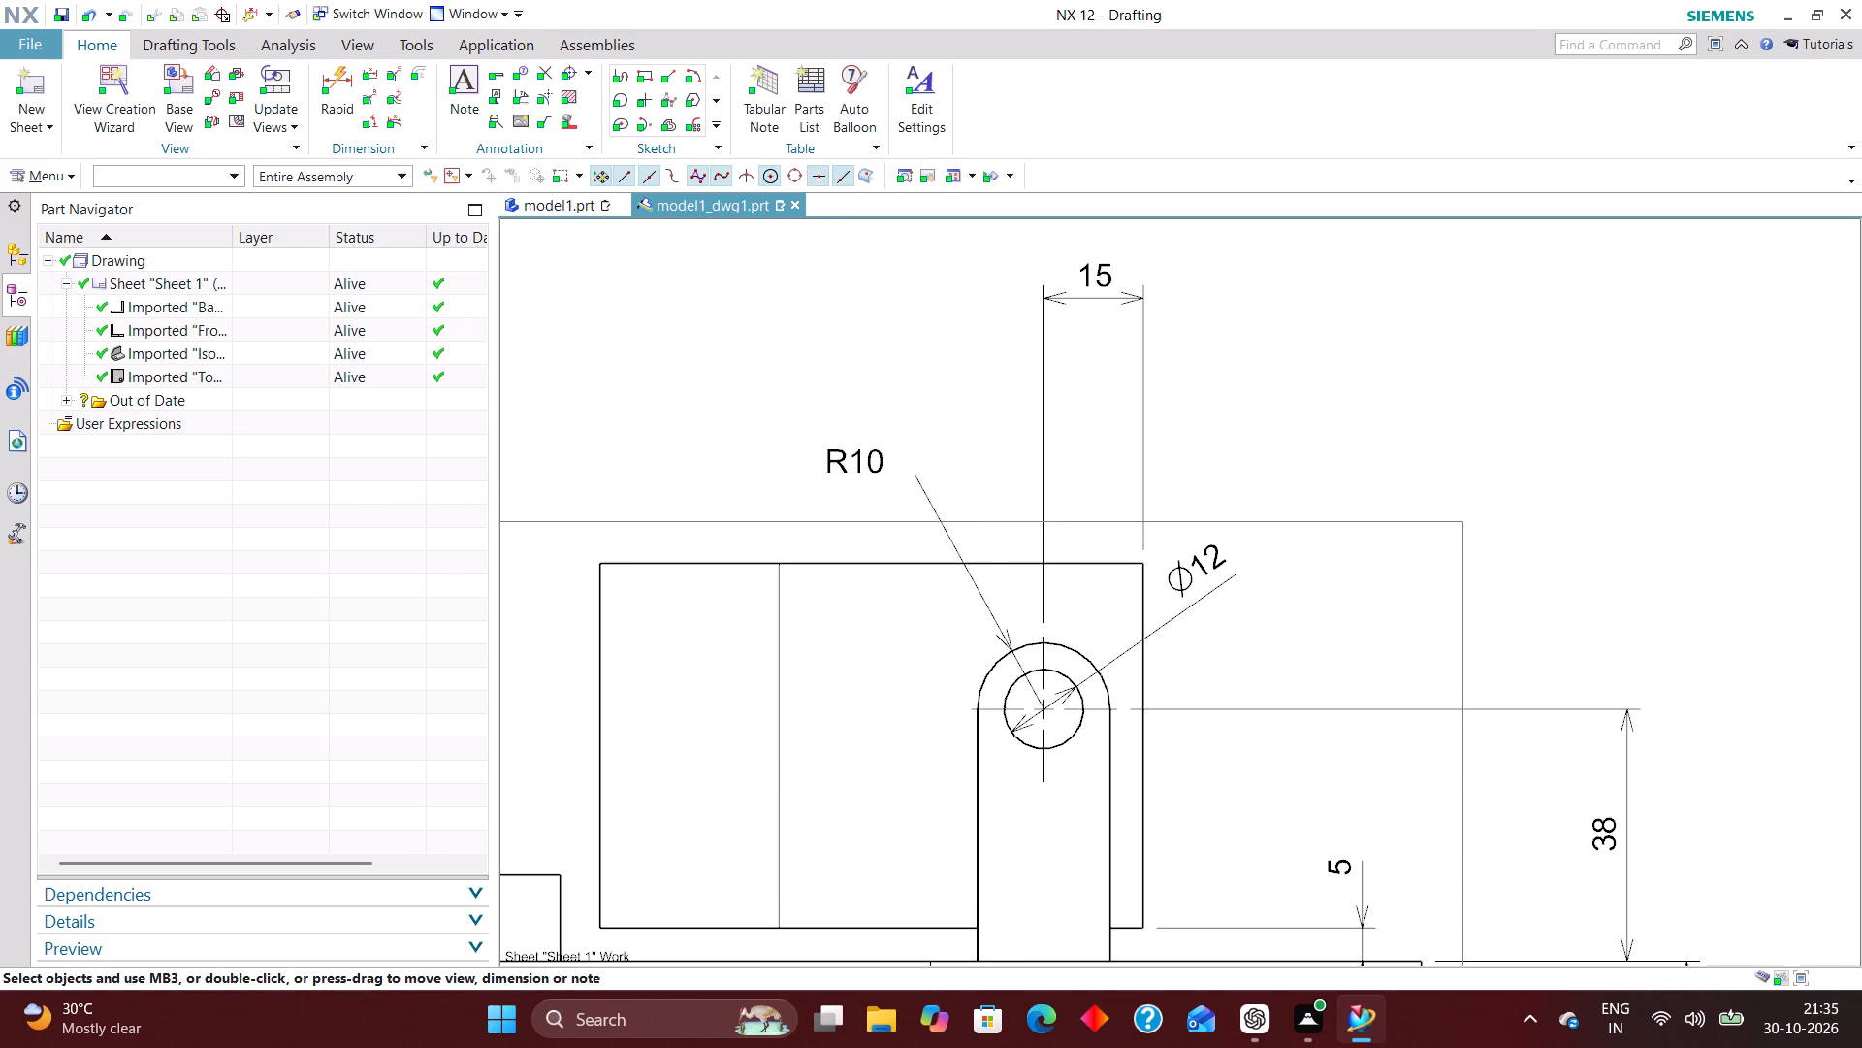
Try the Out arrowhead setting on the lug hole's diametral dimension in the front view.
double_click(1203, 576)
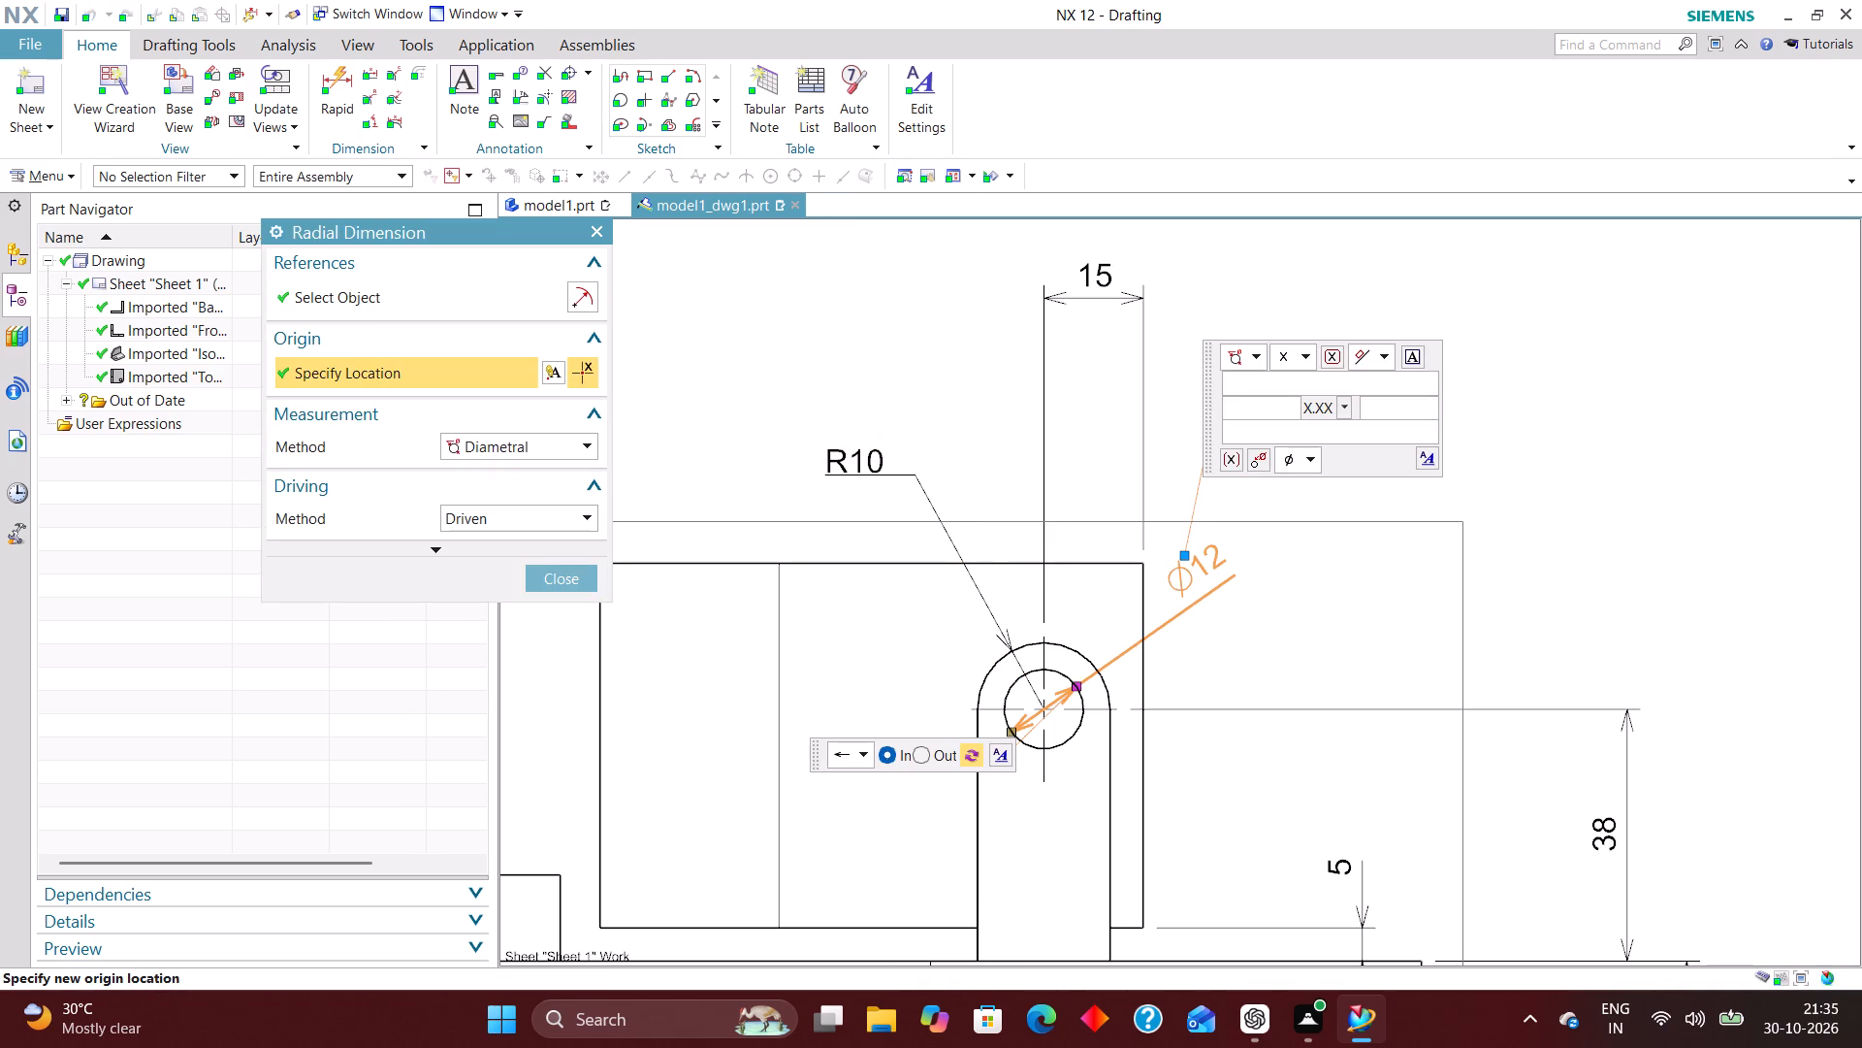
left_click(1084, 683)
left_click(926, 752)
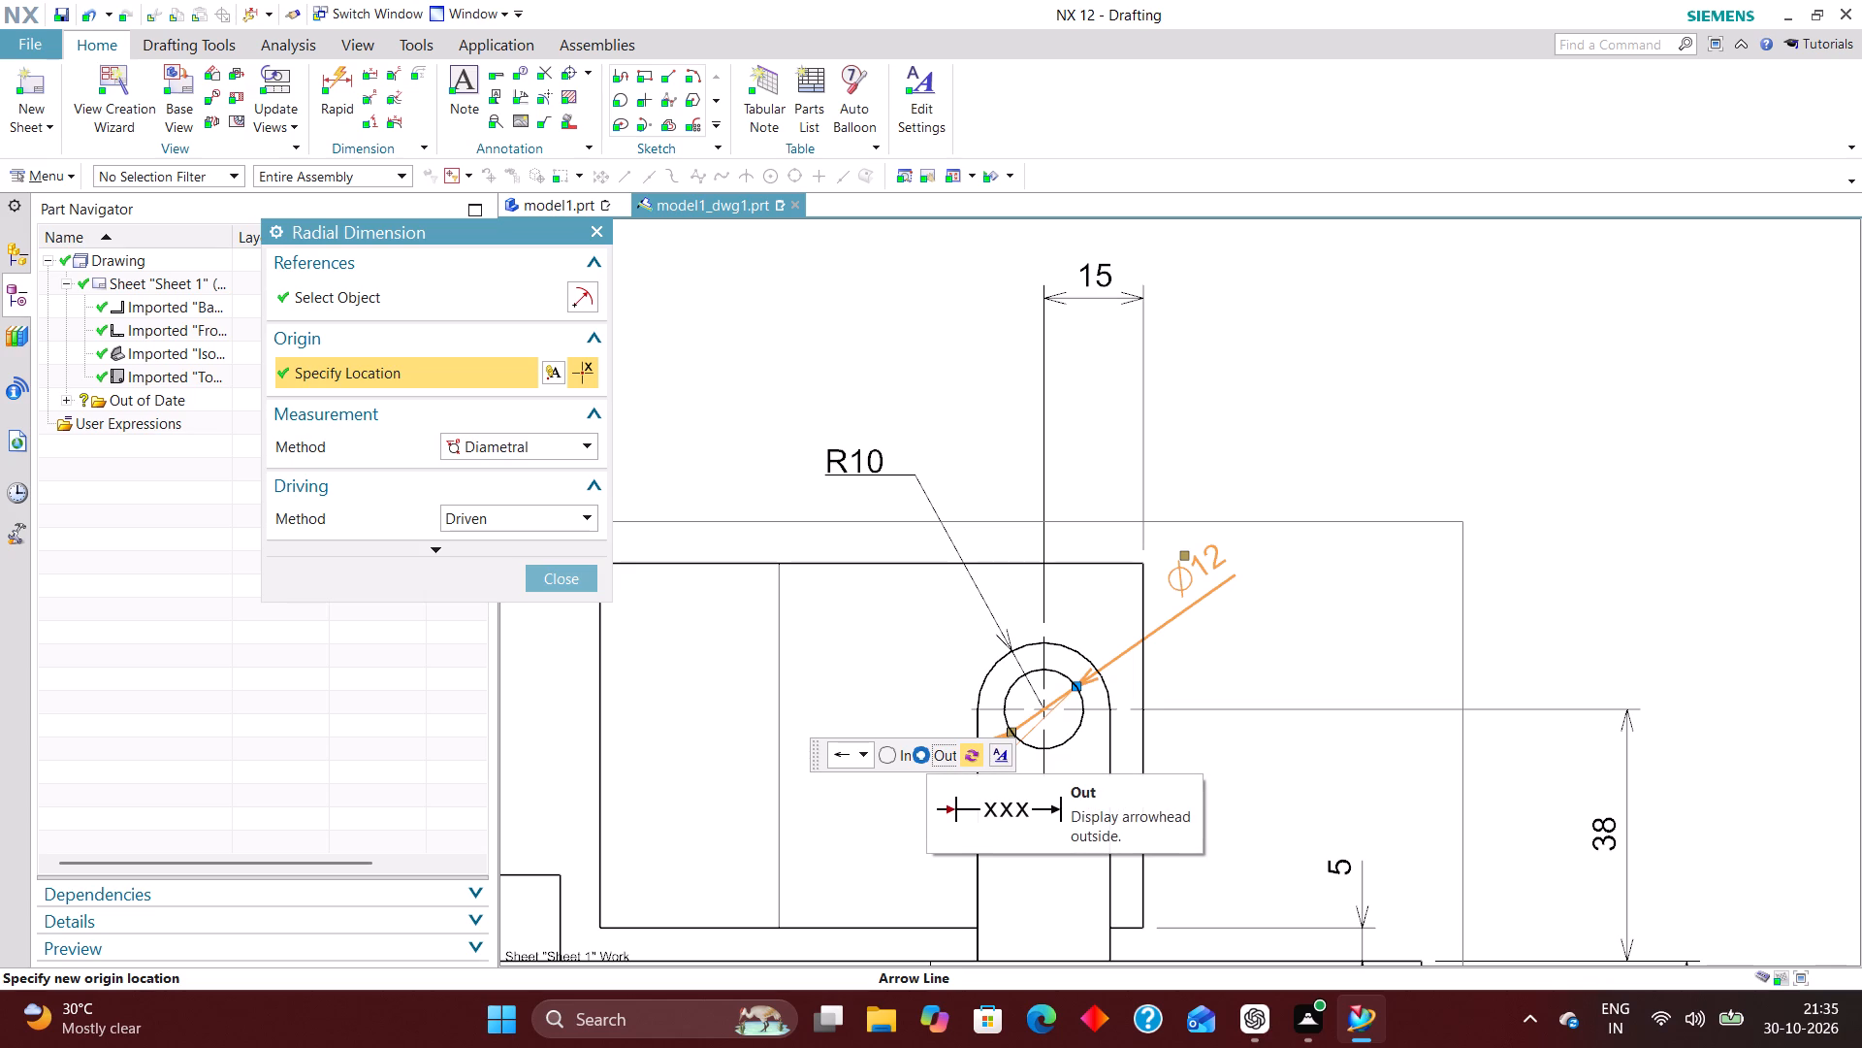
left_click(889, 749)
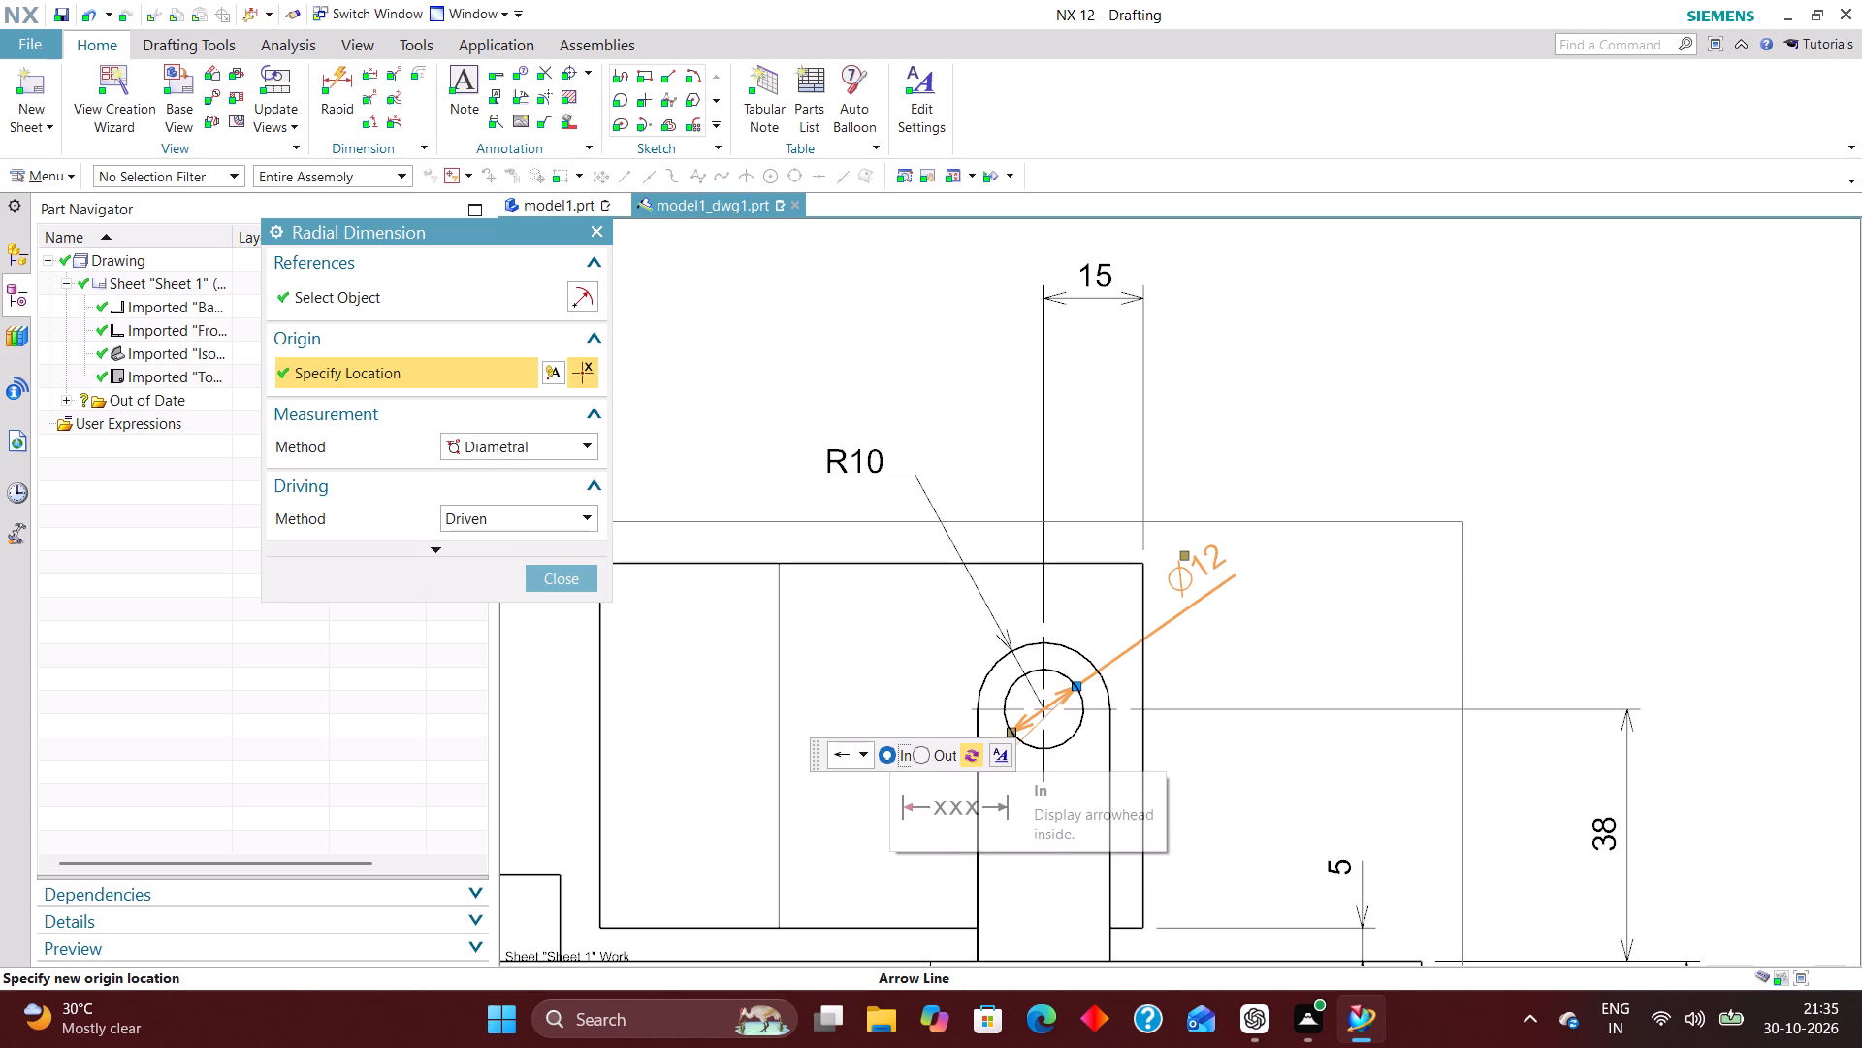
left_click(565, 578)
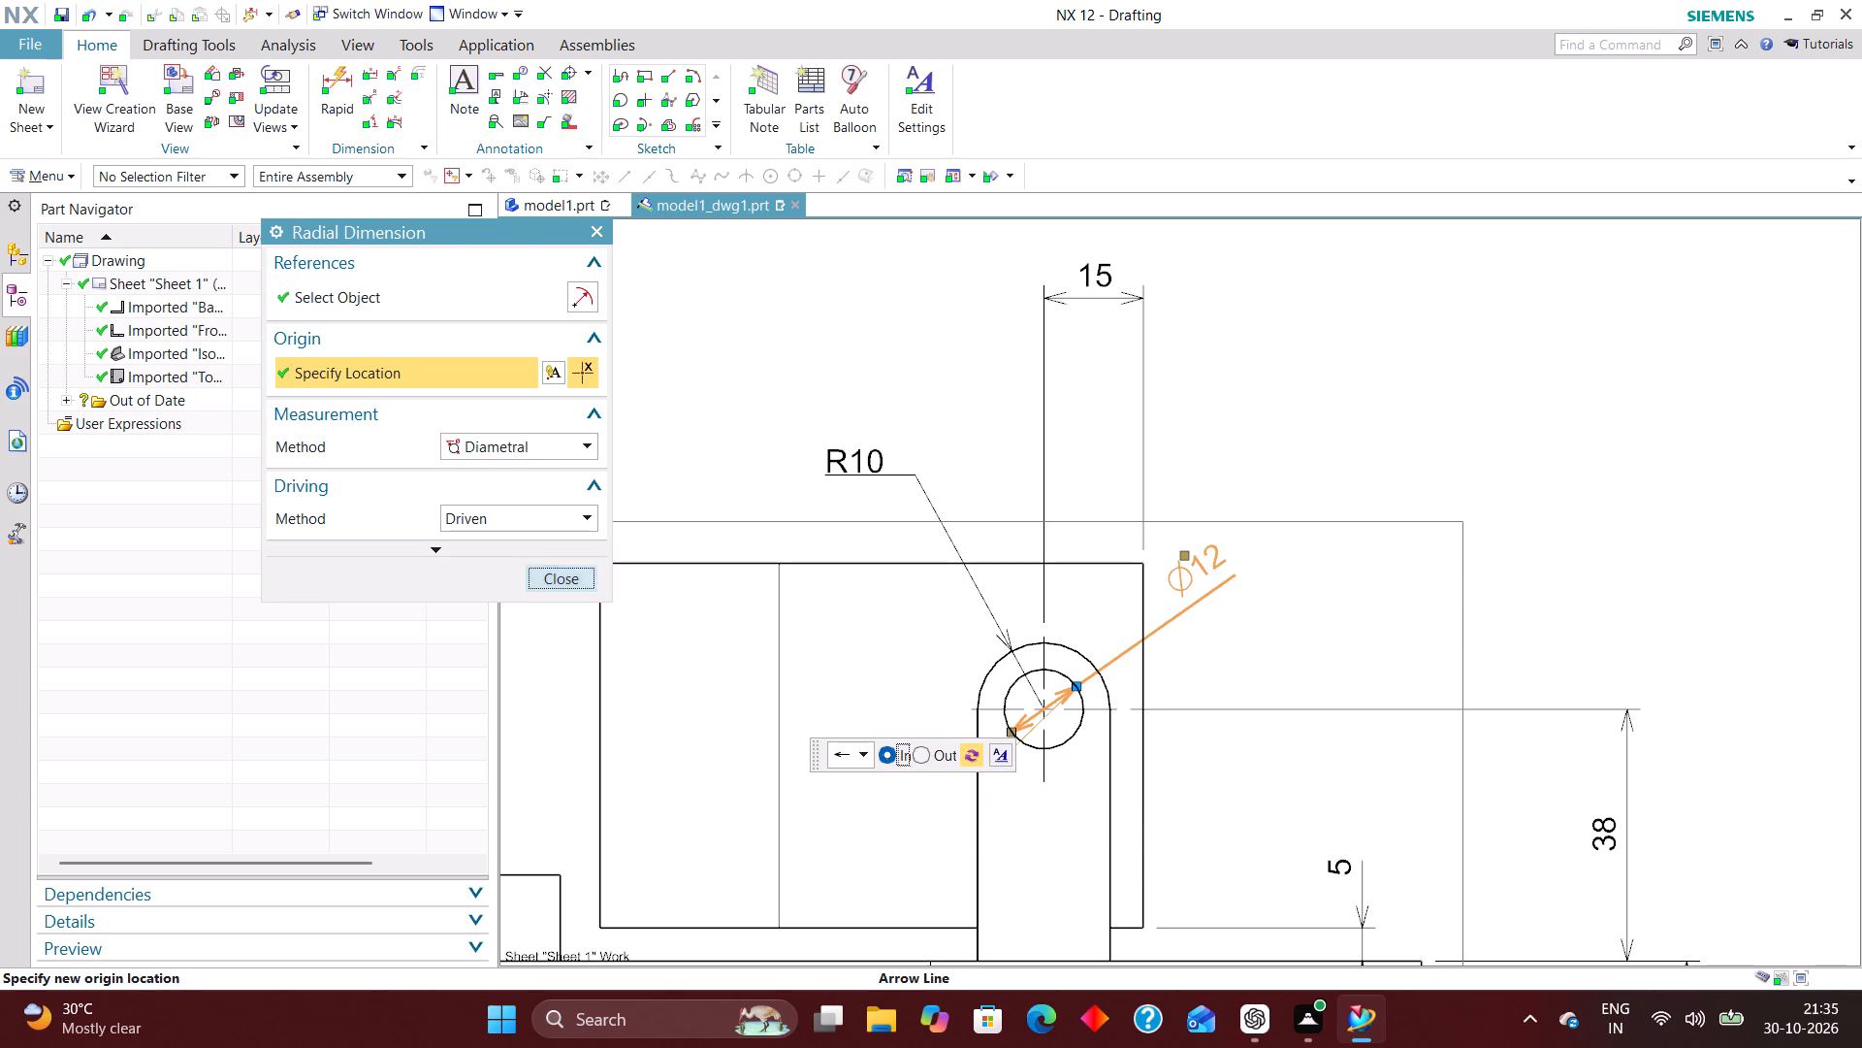
Set the lug hole's diametral dimension to Horizontal Text with Text above Stub, and move its text outward past the block's side edge.
double_click(1204, 554)
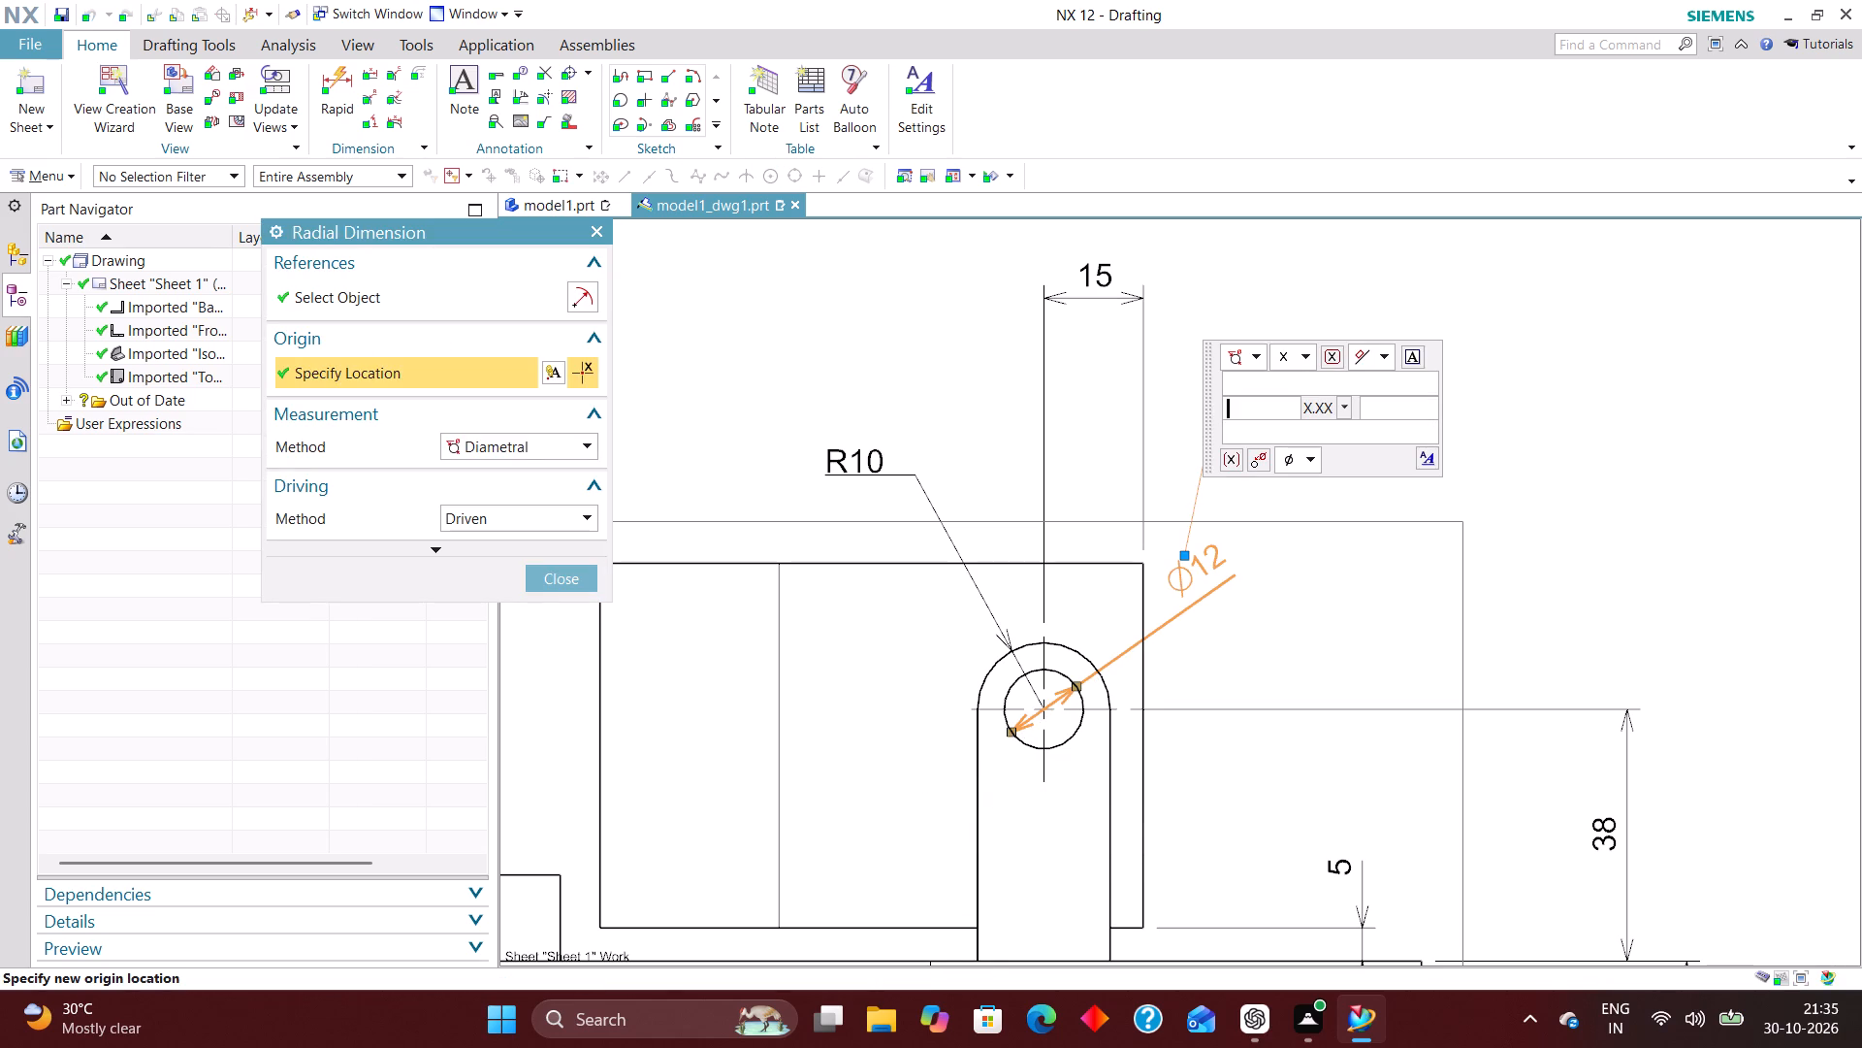
left_click(1433, 465)
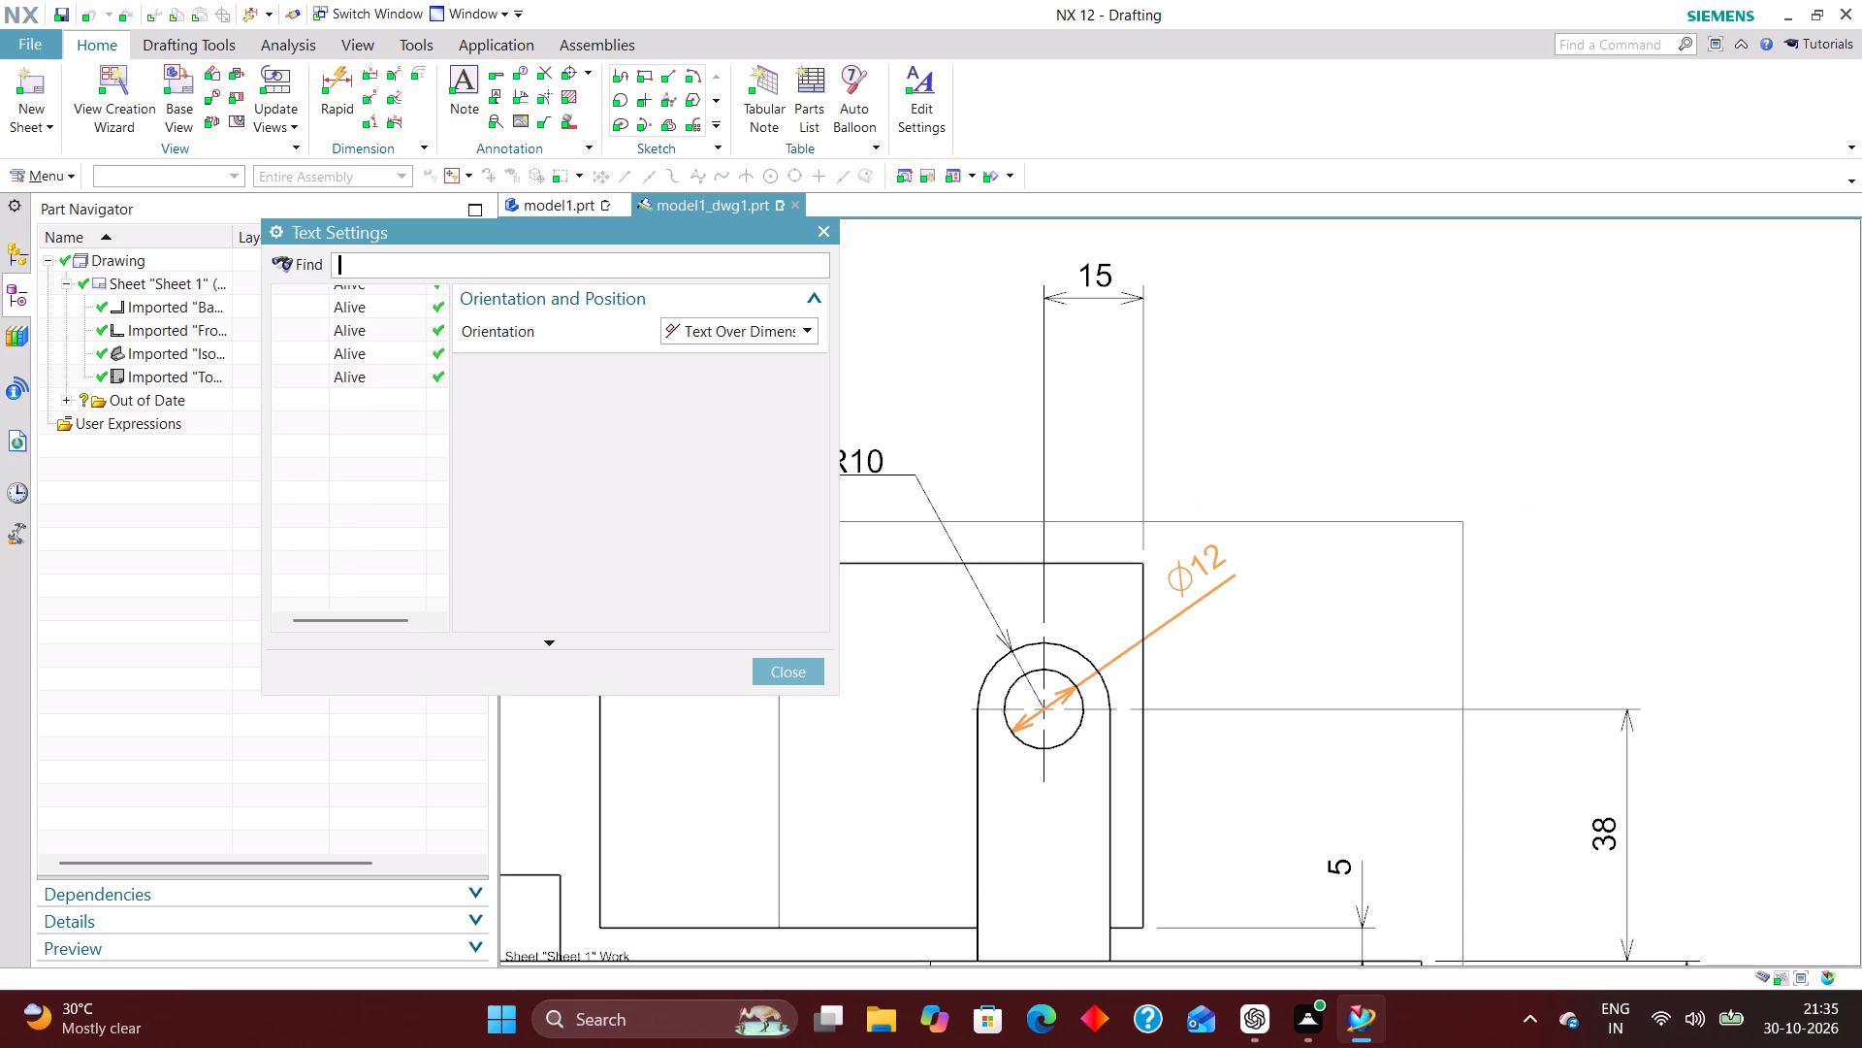
left_click(759, 340)
left_click(760, 360)
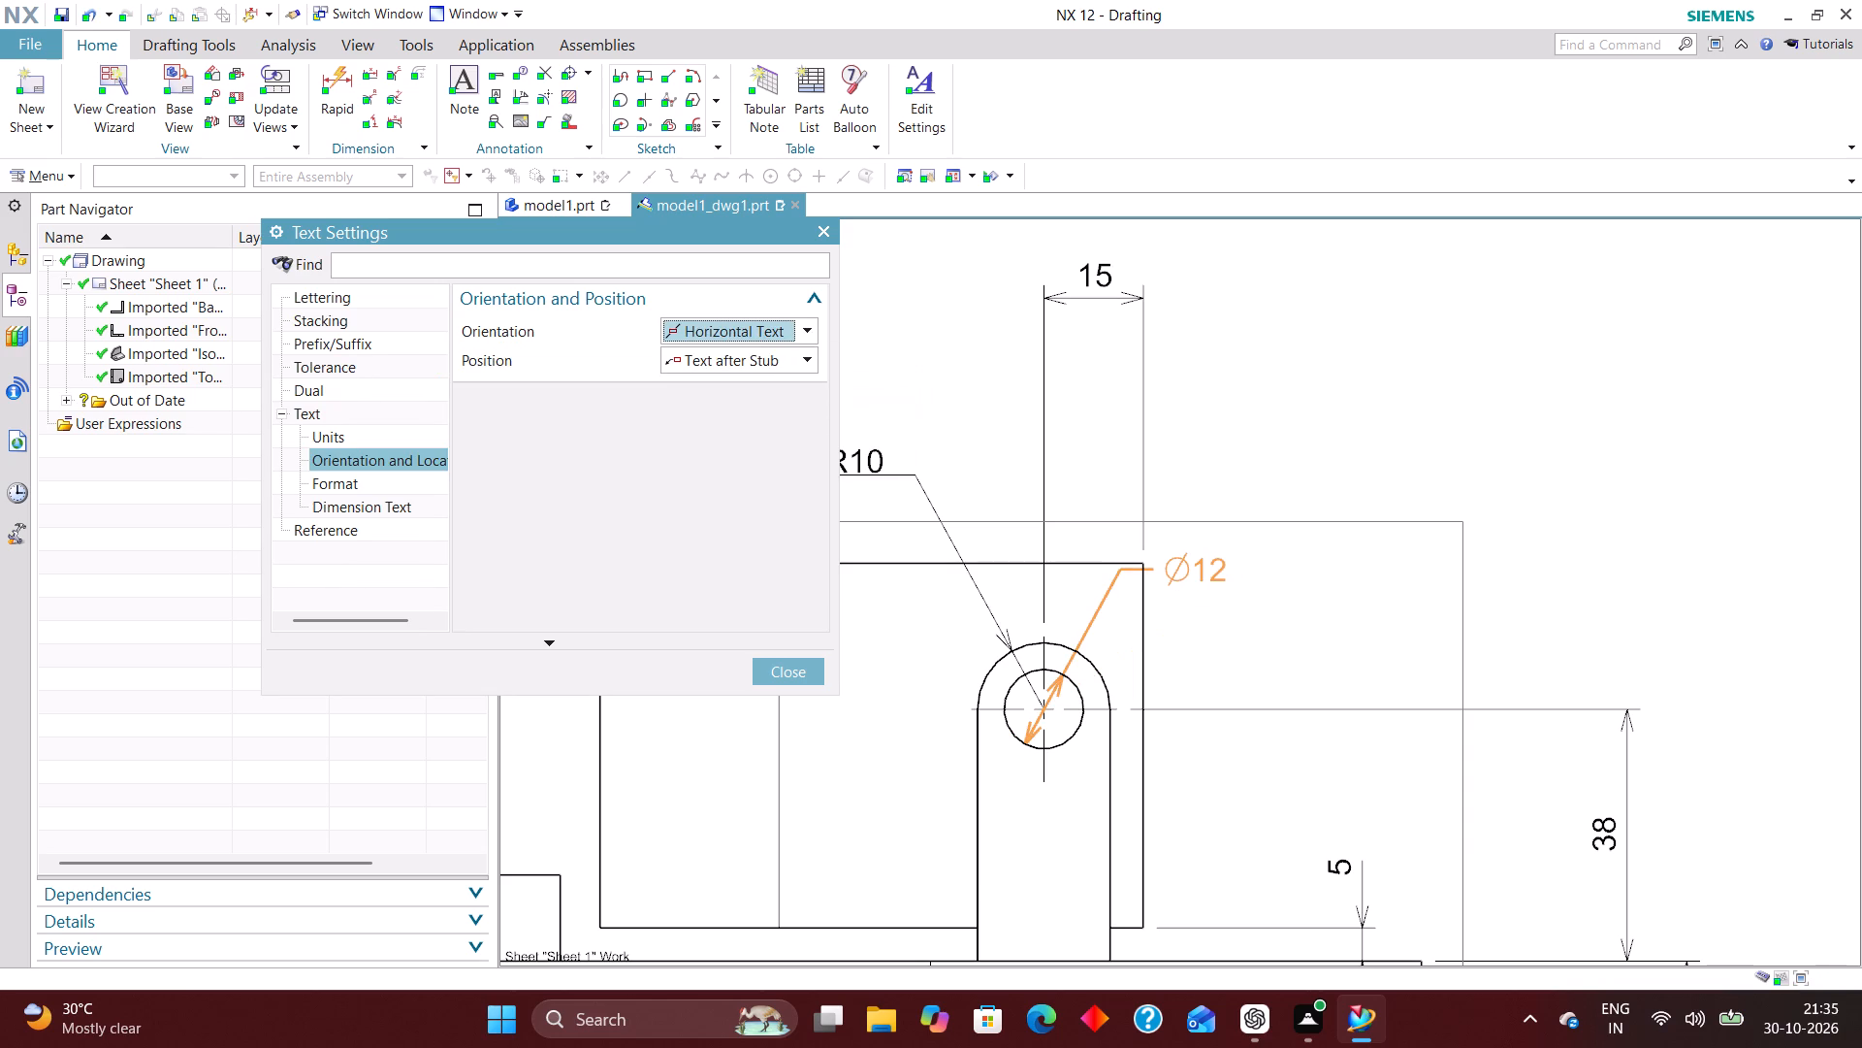
left_click(784, 362)
left_click(774, 410)
left_click(799, 673)
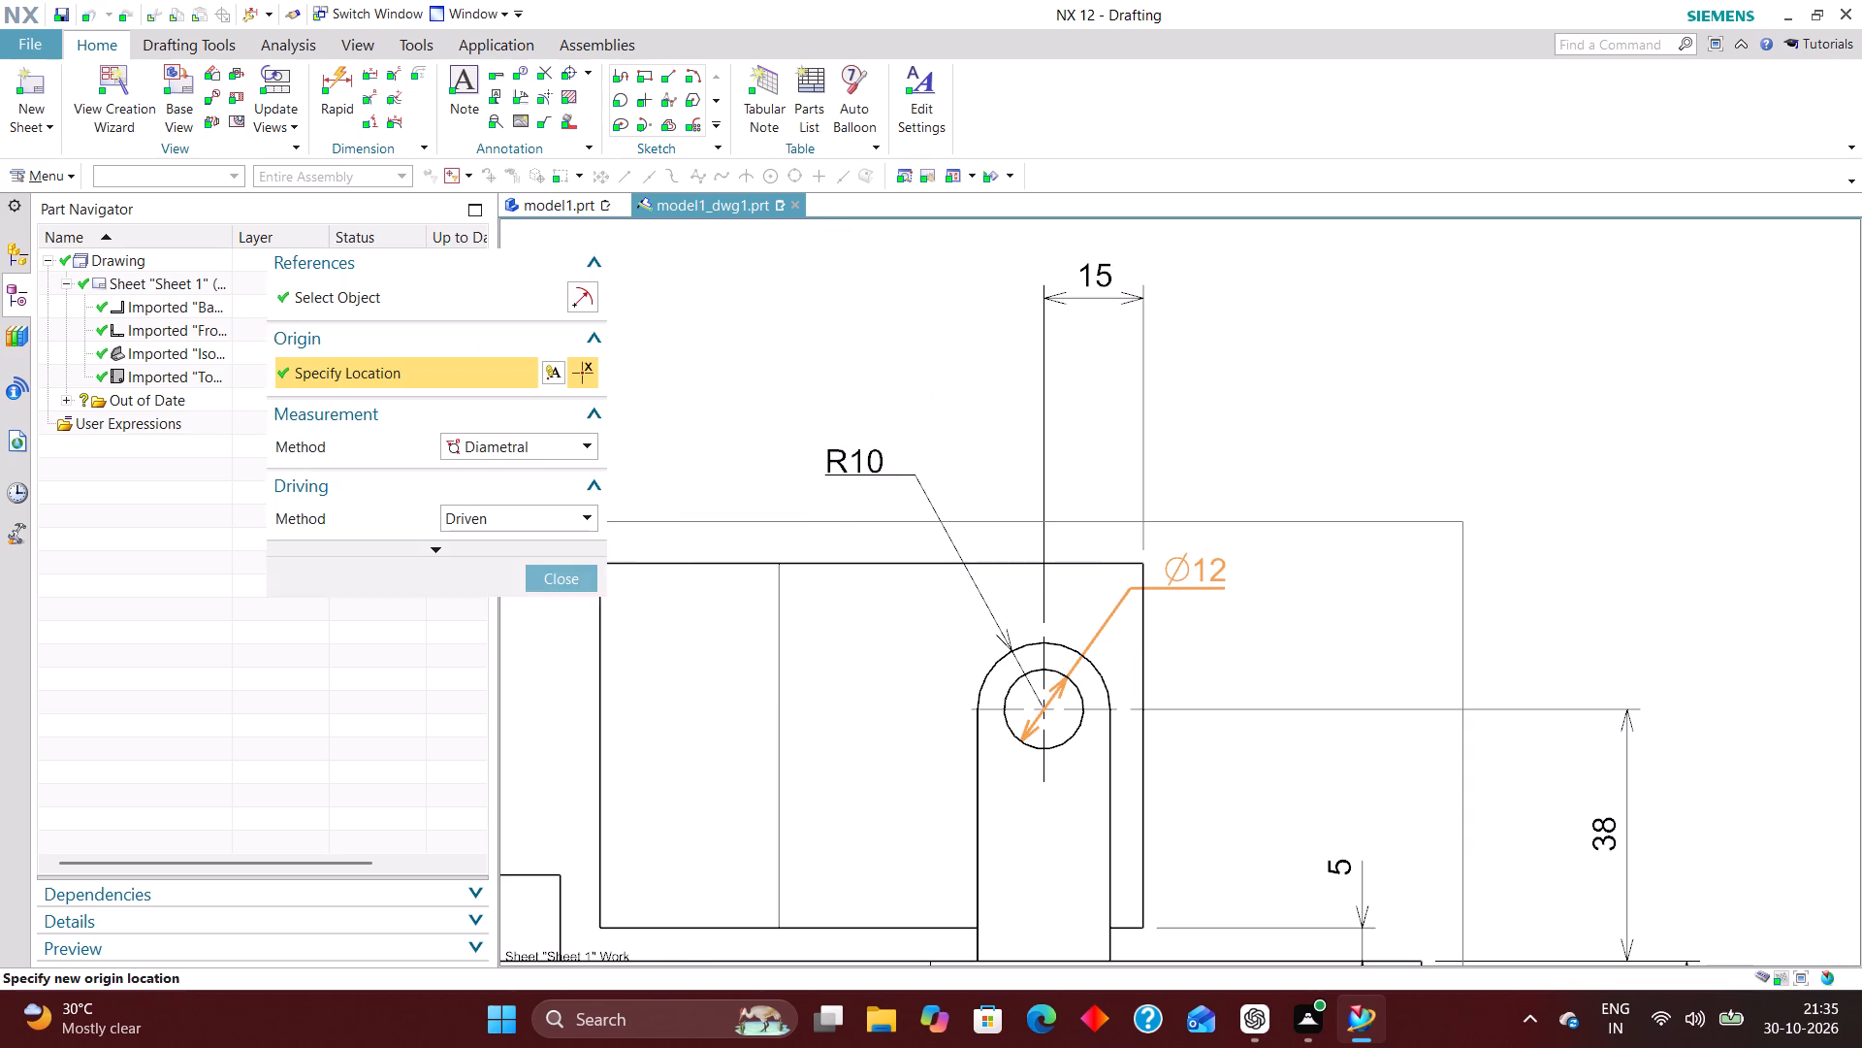
left_click(564, 575)
left_click_drag(1193, 575, 1276, 590)
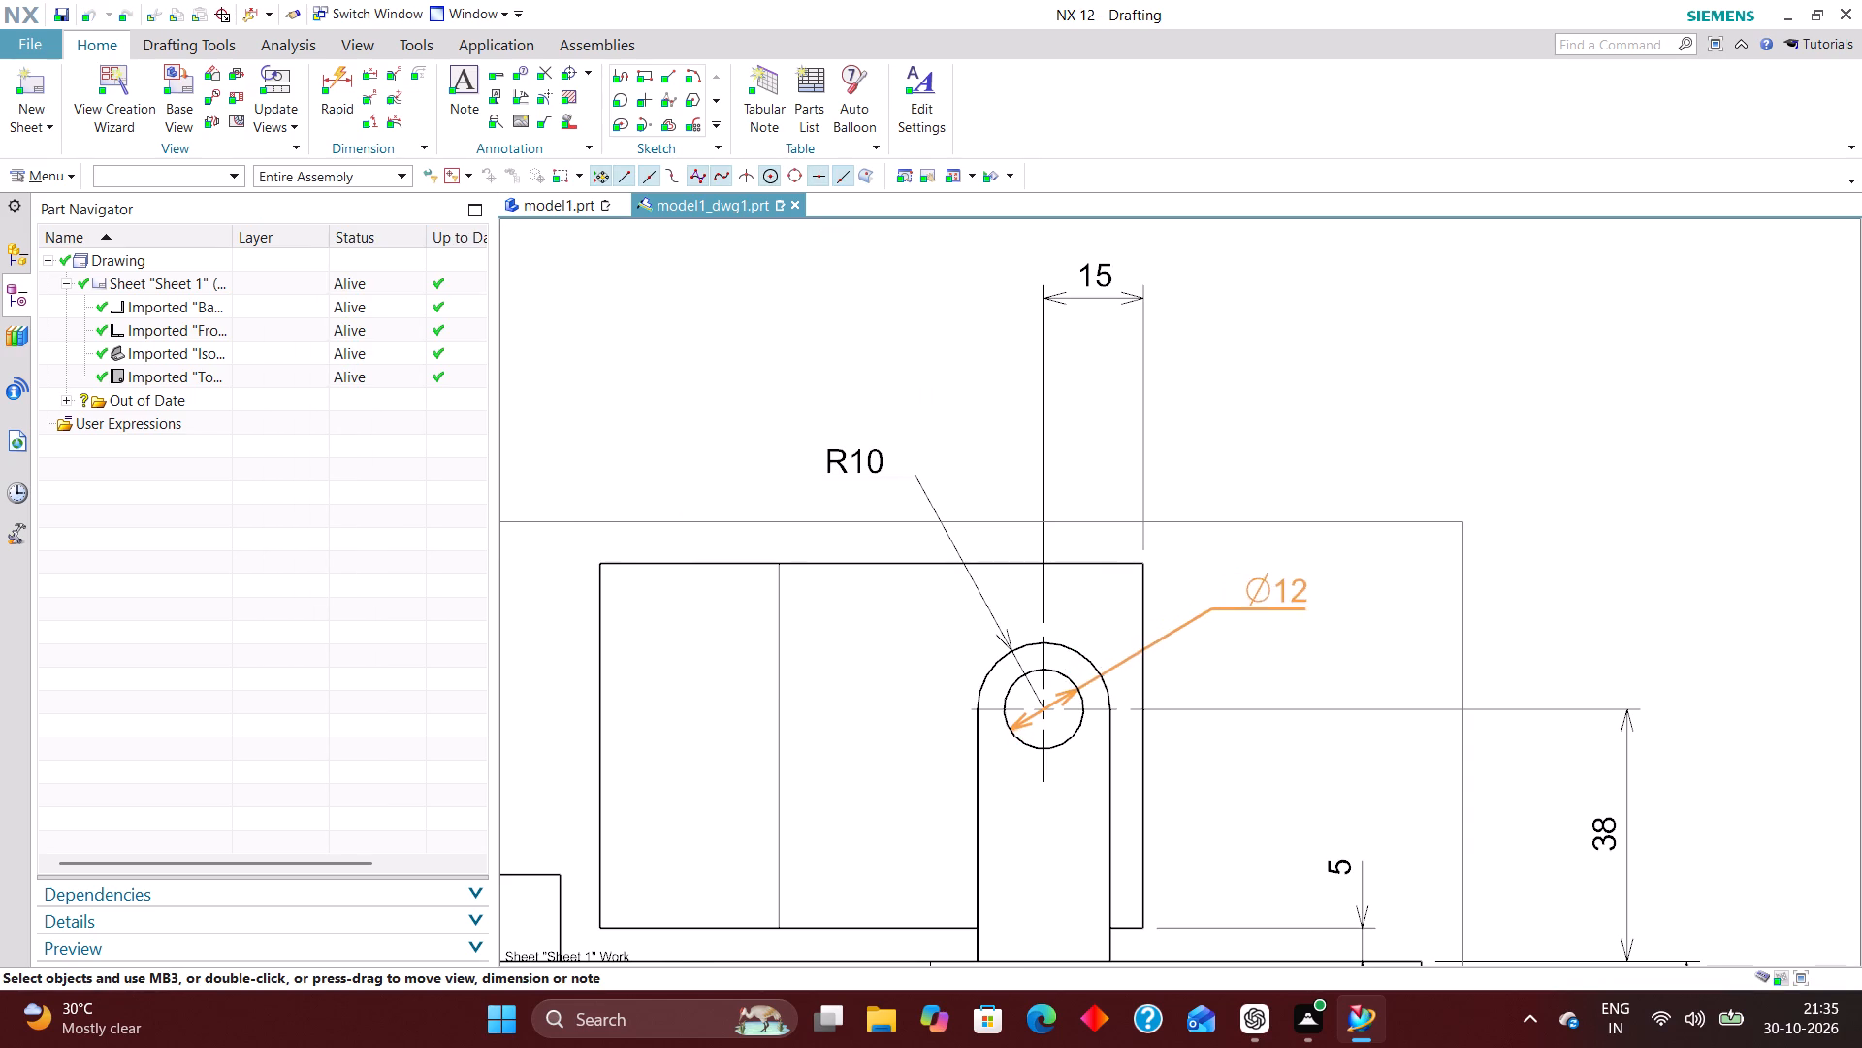
left_click_drag(1276, 590, 1279, 564)
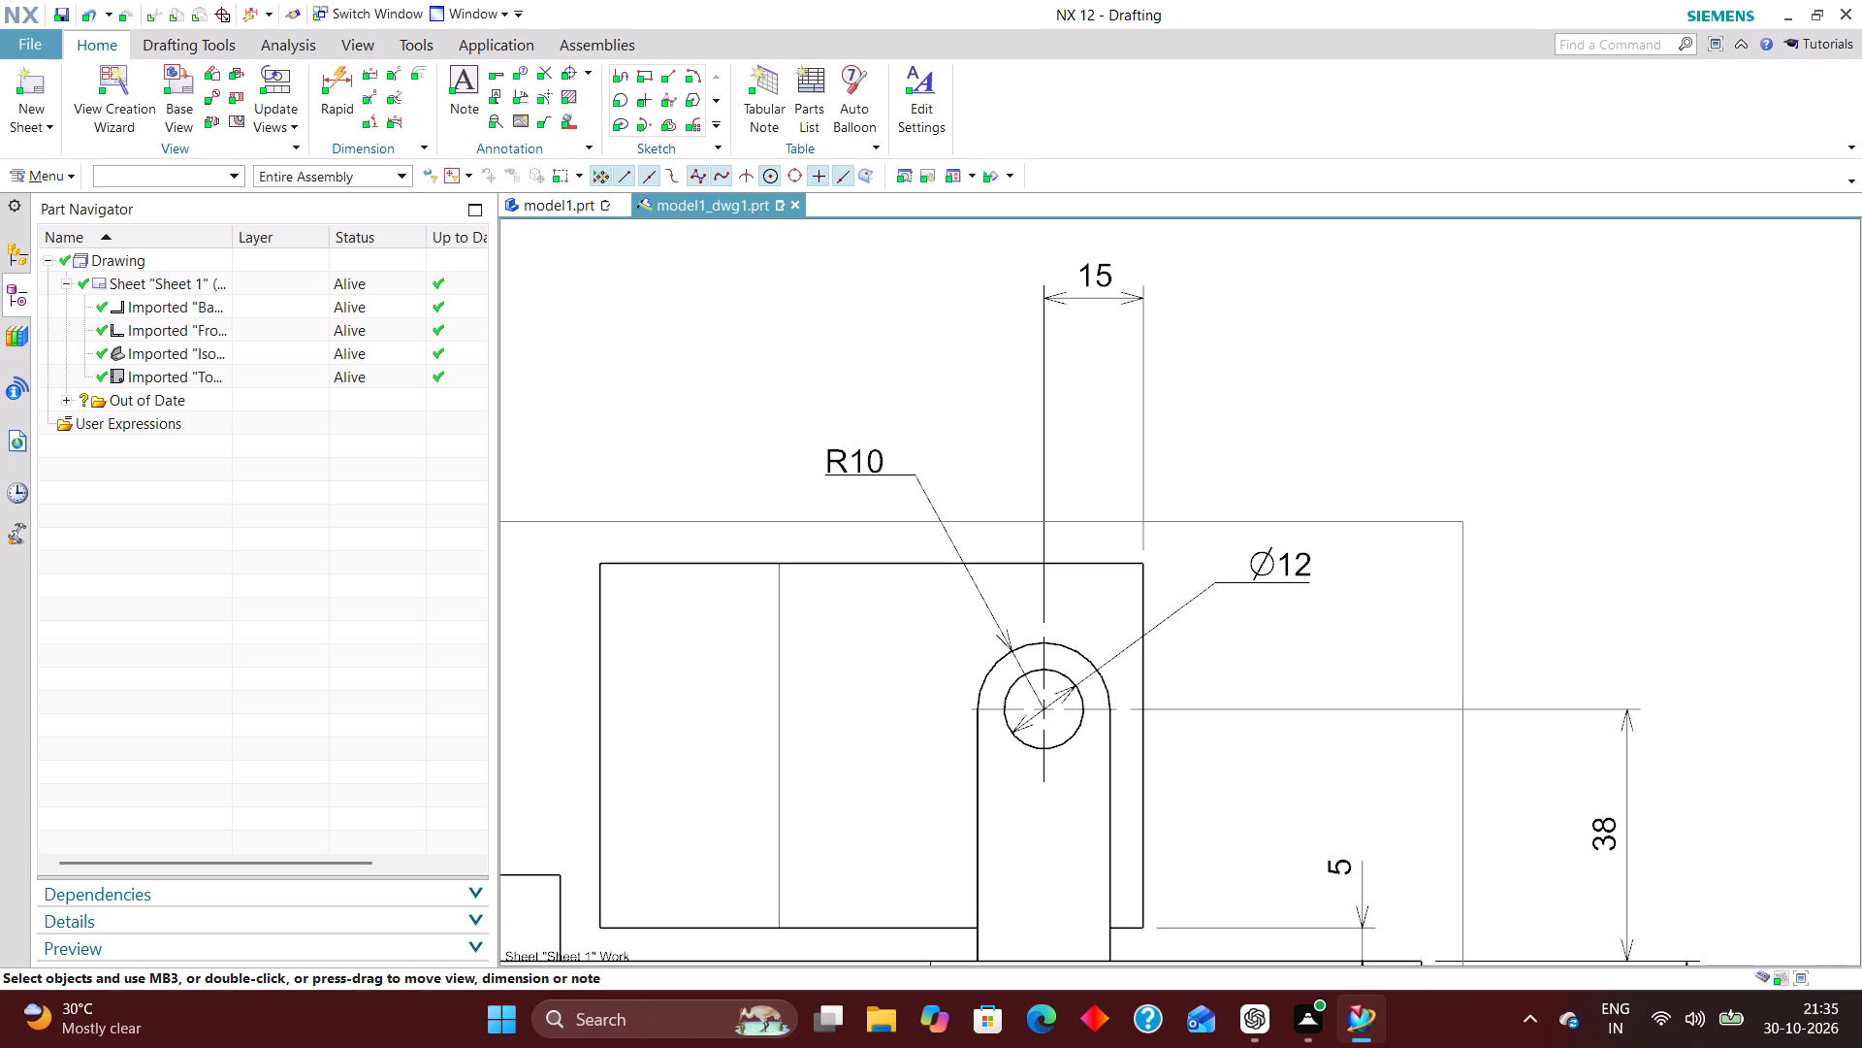
Move the front view's 15 mm linear dimension down closer to the block and set its arrowheads to Out.
scroll(1373, 496, "down", 2)
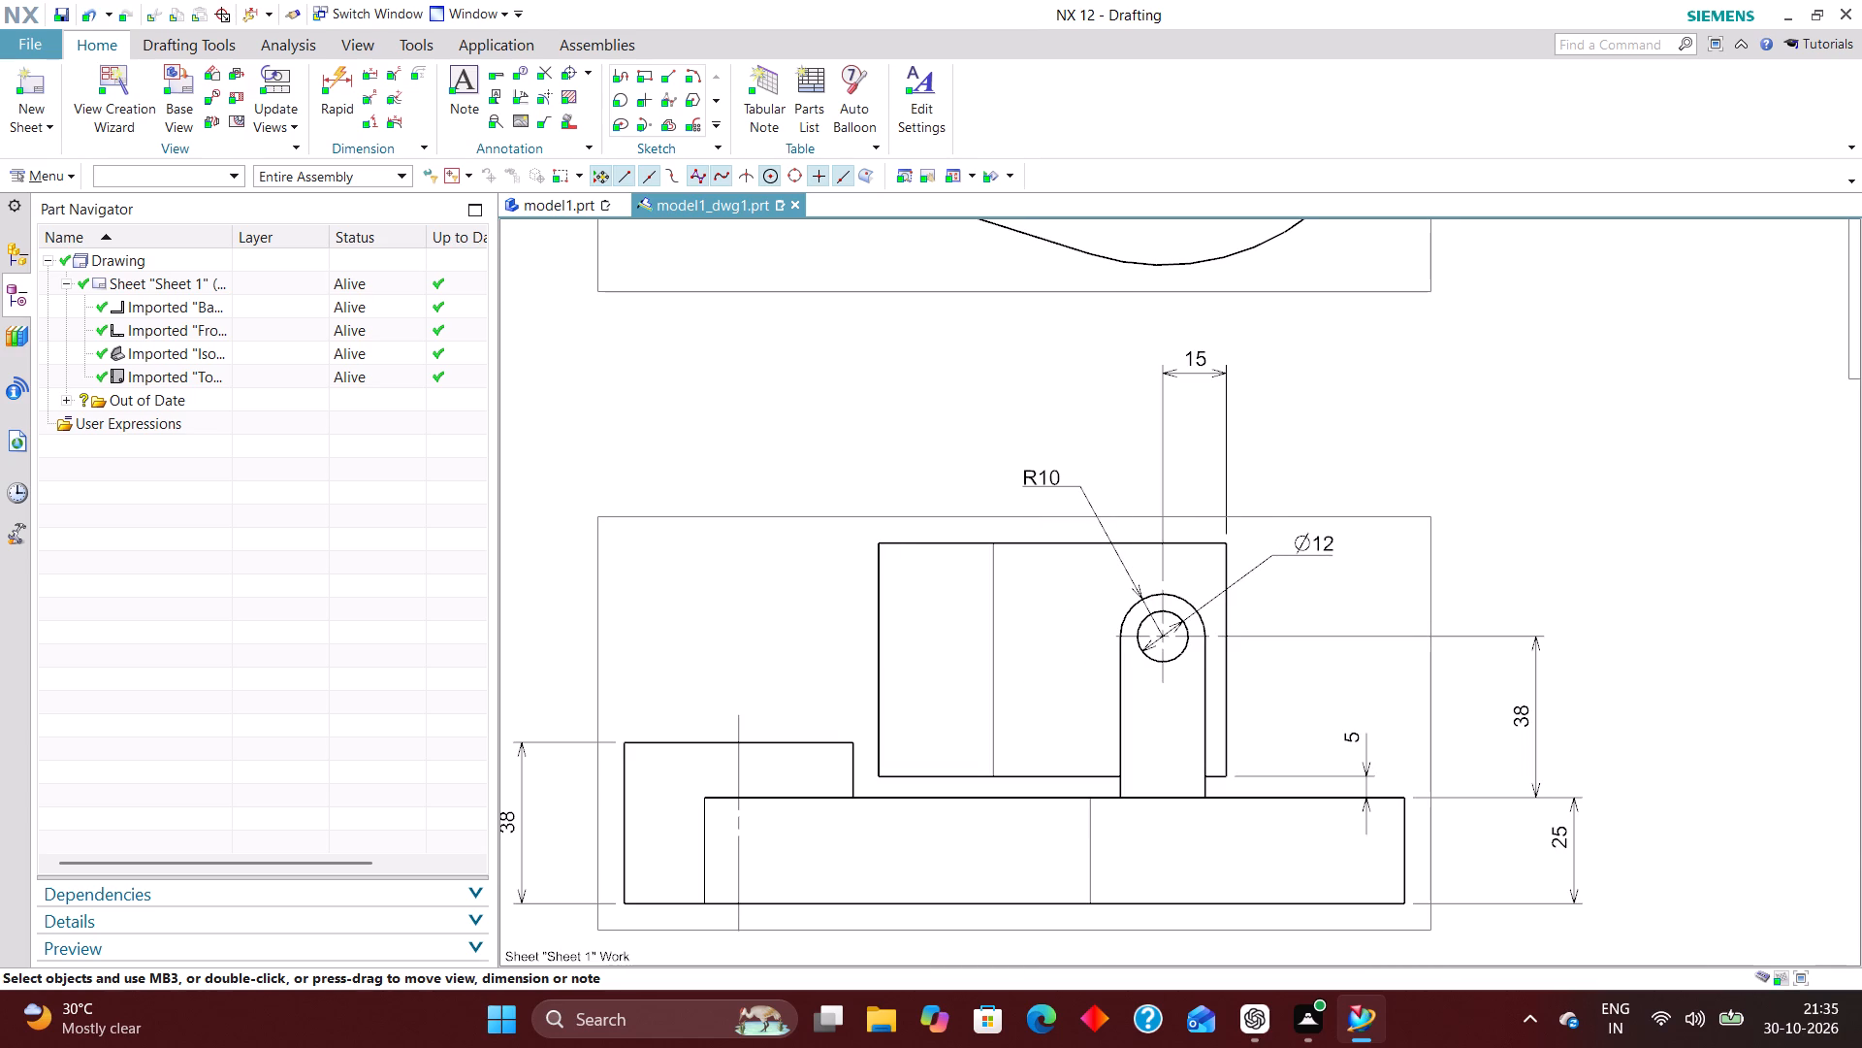
scroll(1288, 643, "down", 2)
scroll(1334, 581, "up", 3)
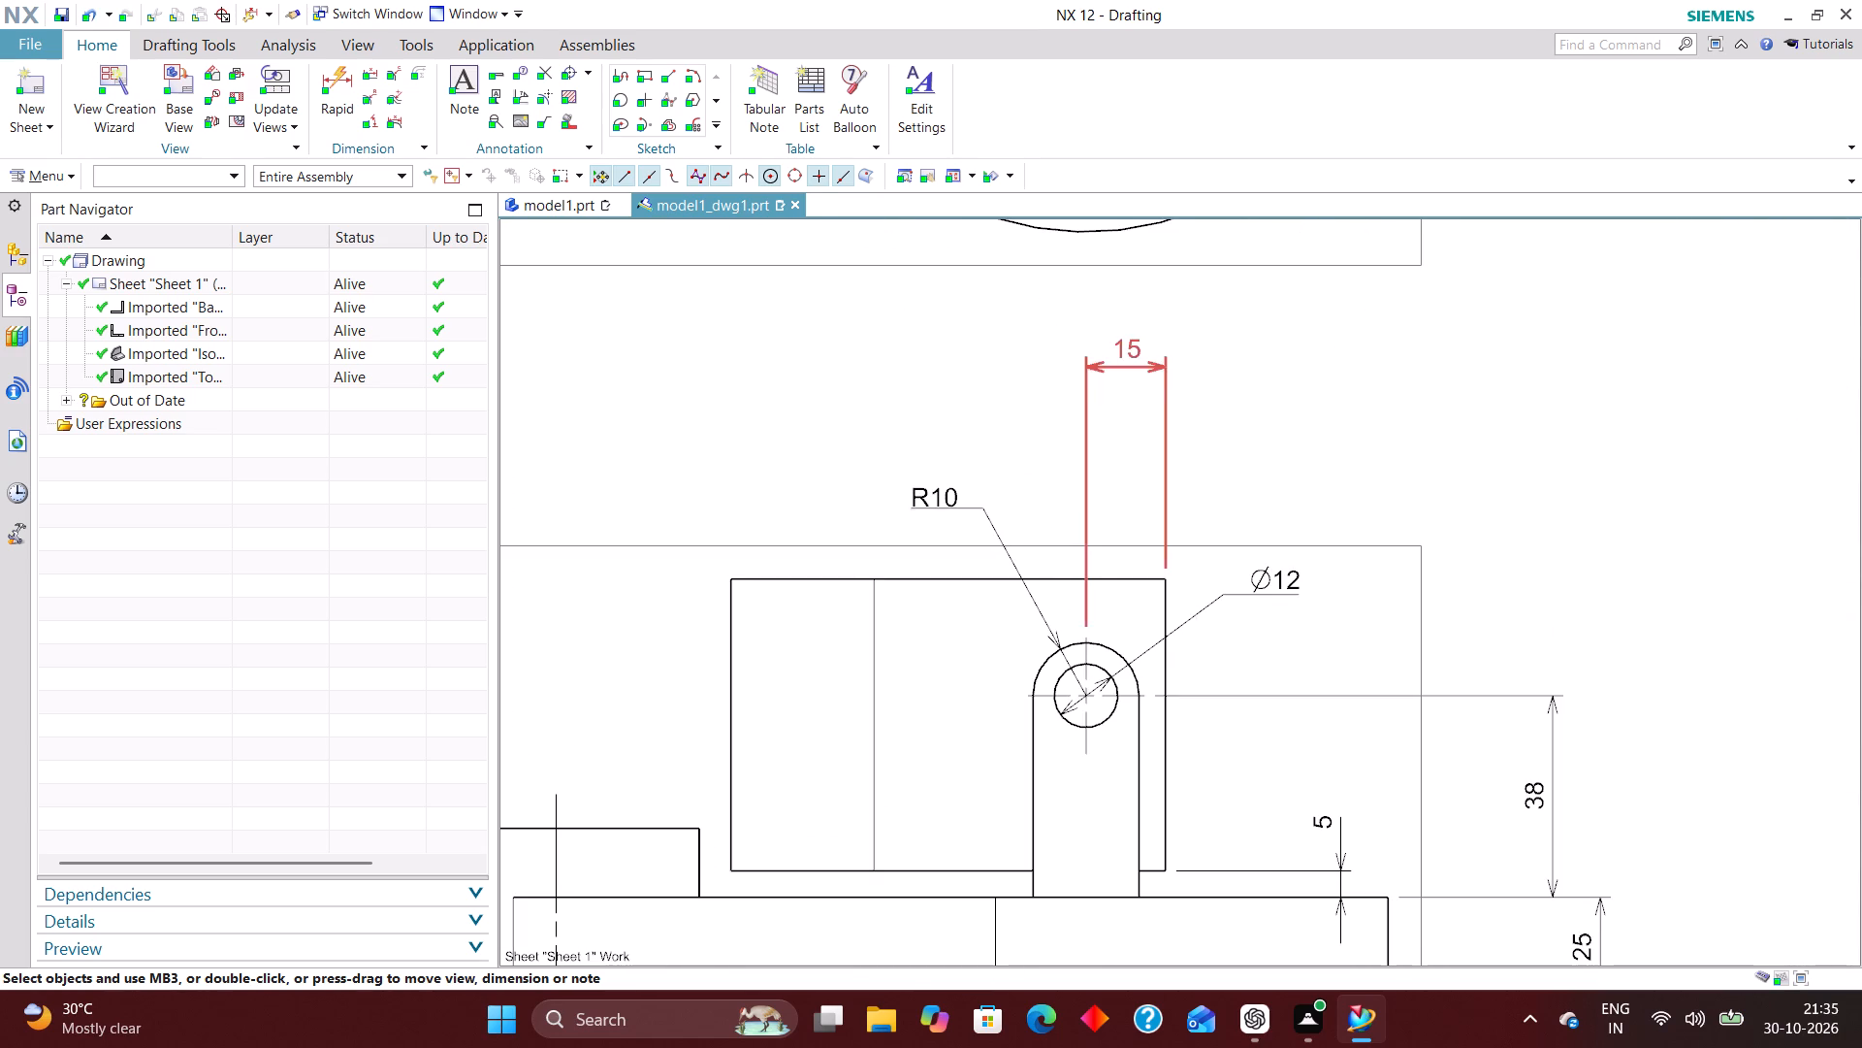
left_click_drag(1128, 346, 1122, 453)
double_click(1128, 450)
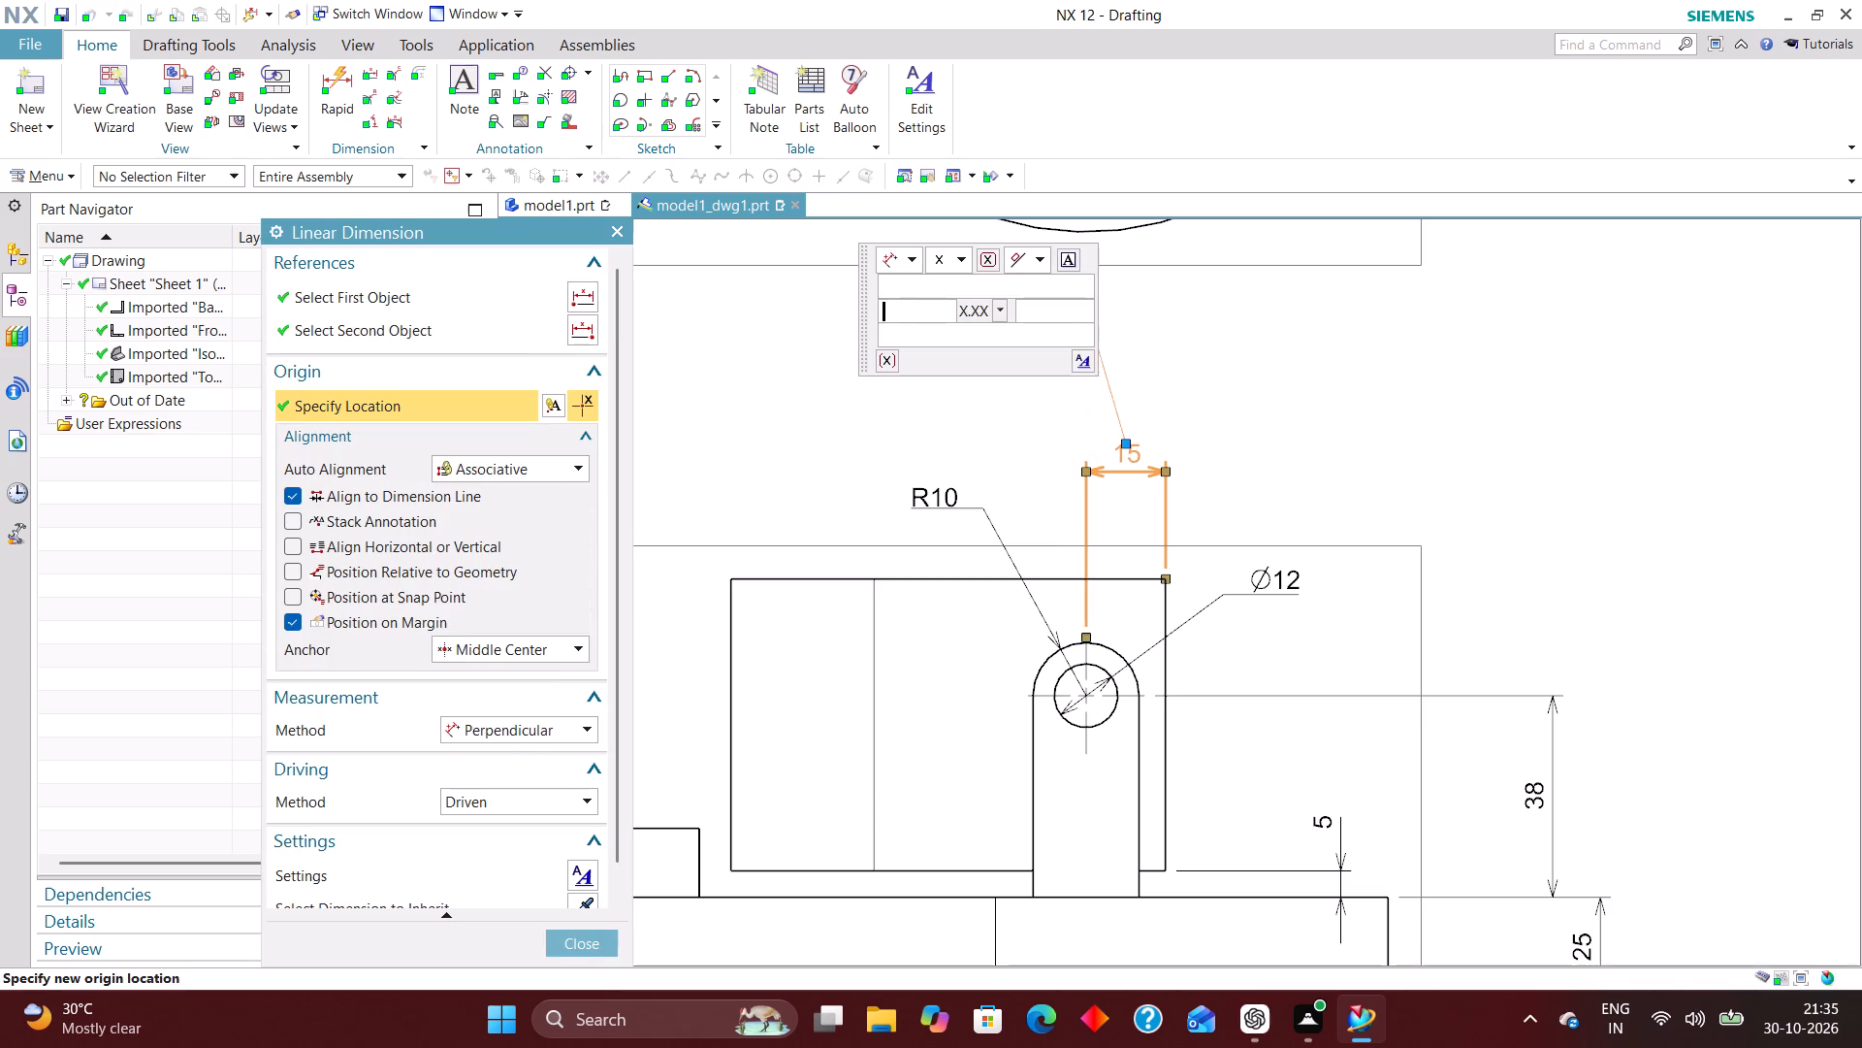
left_click(1171, 468)
left_click(1064, 387)
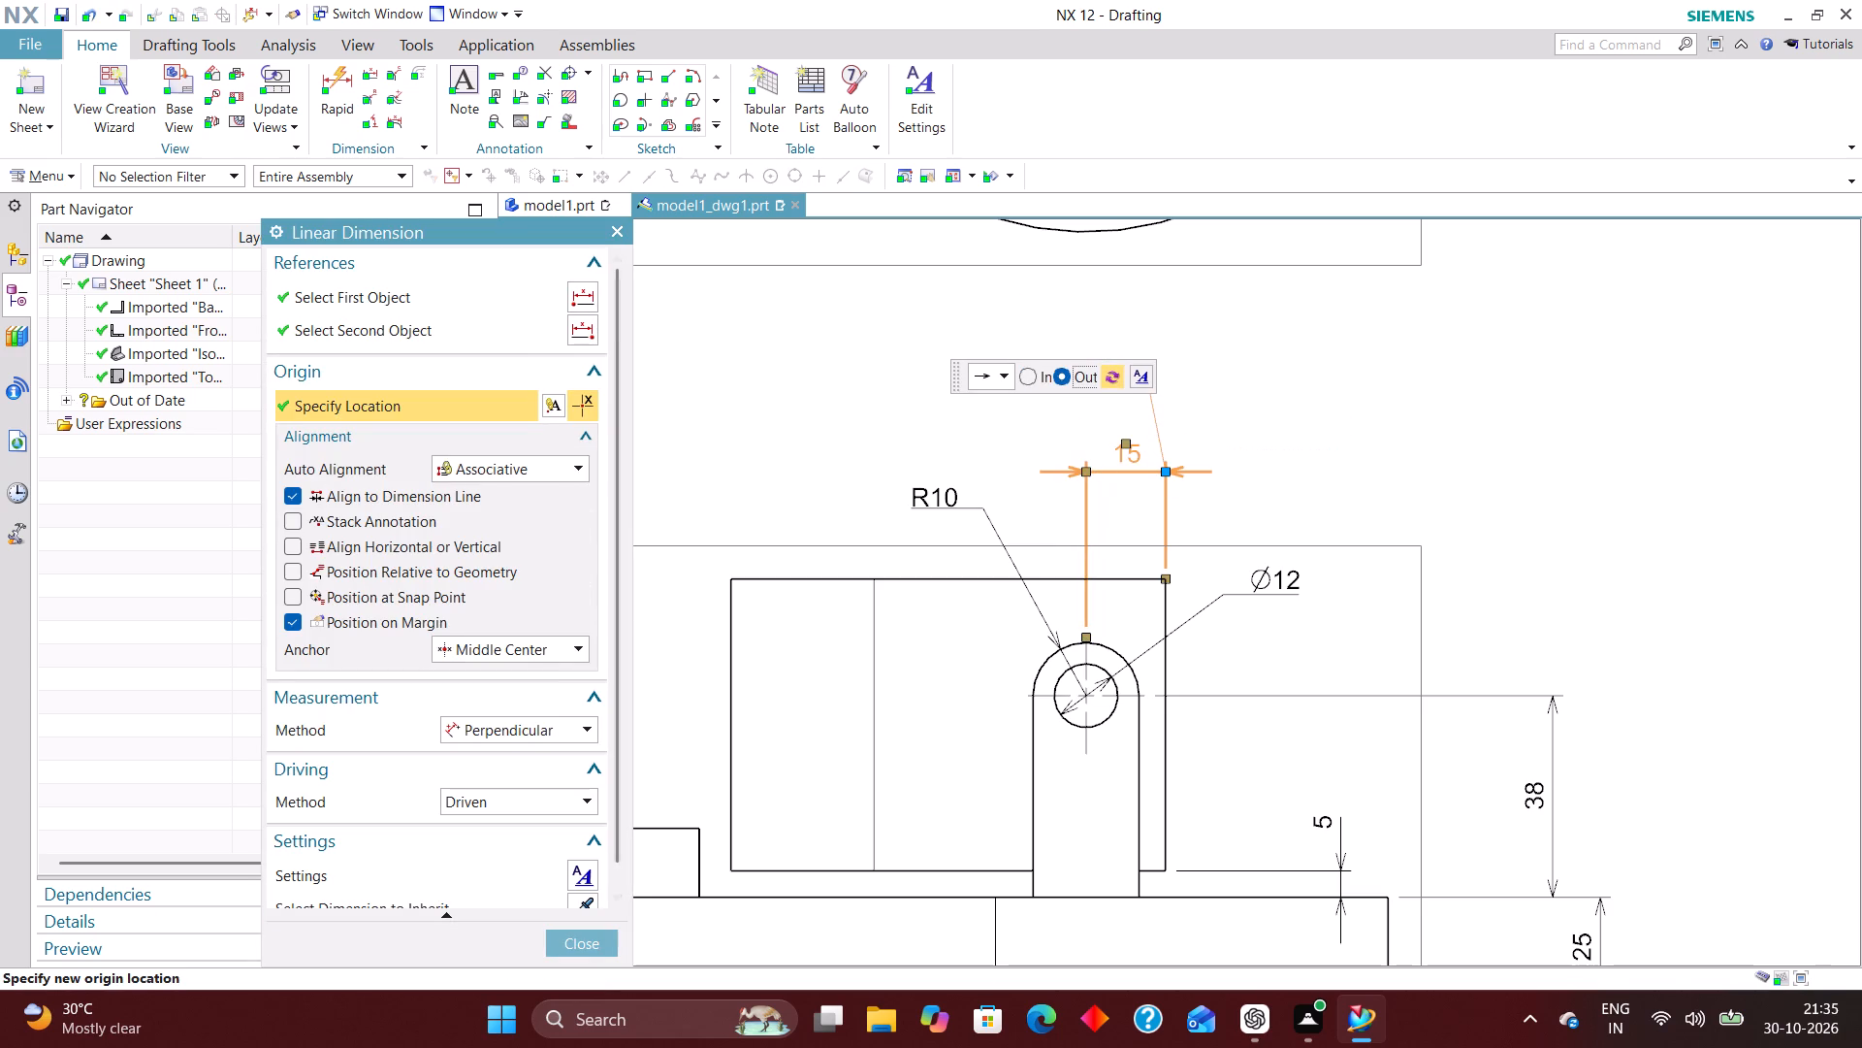
left_click(590, 936)
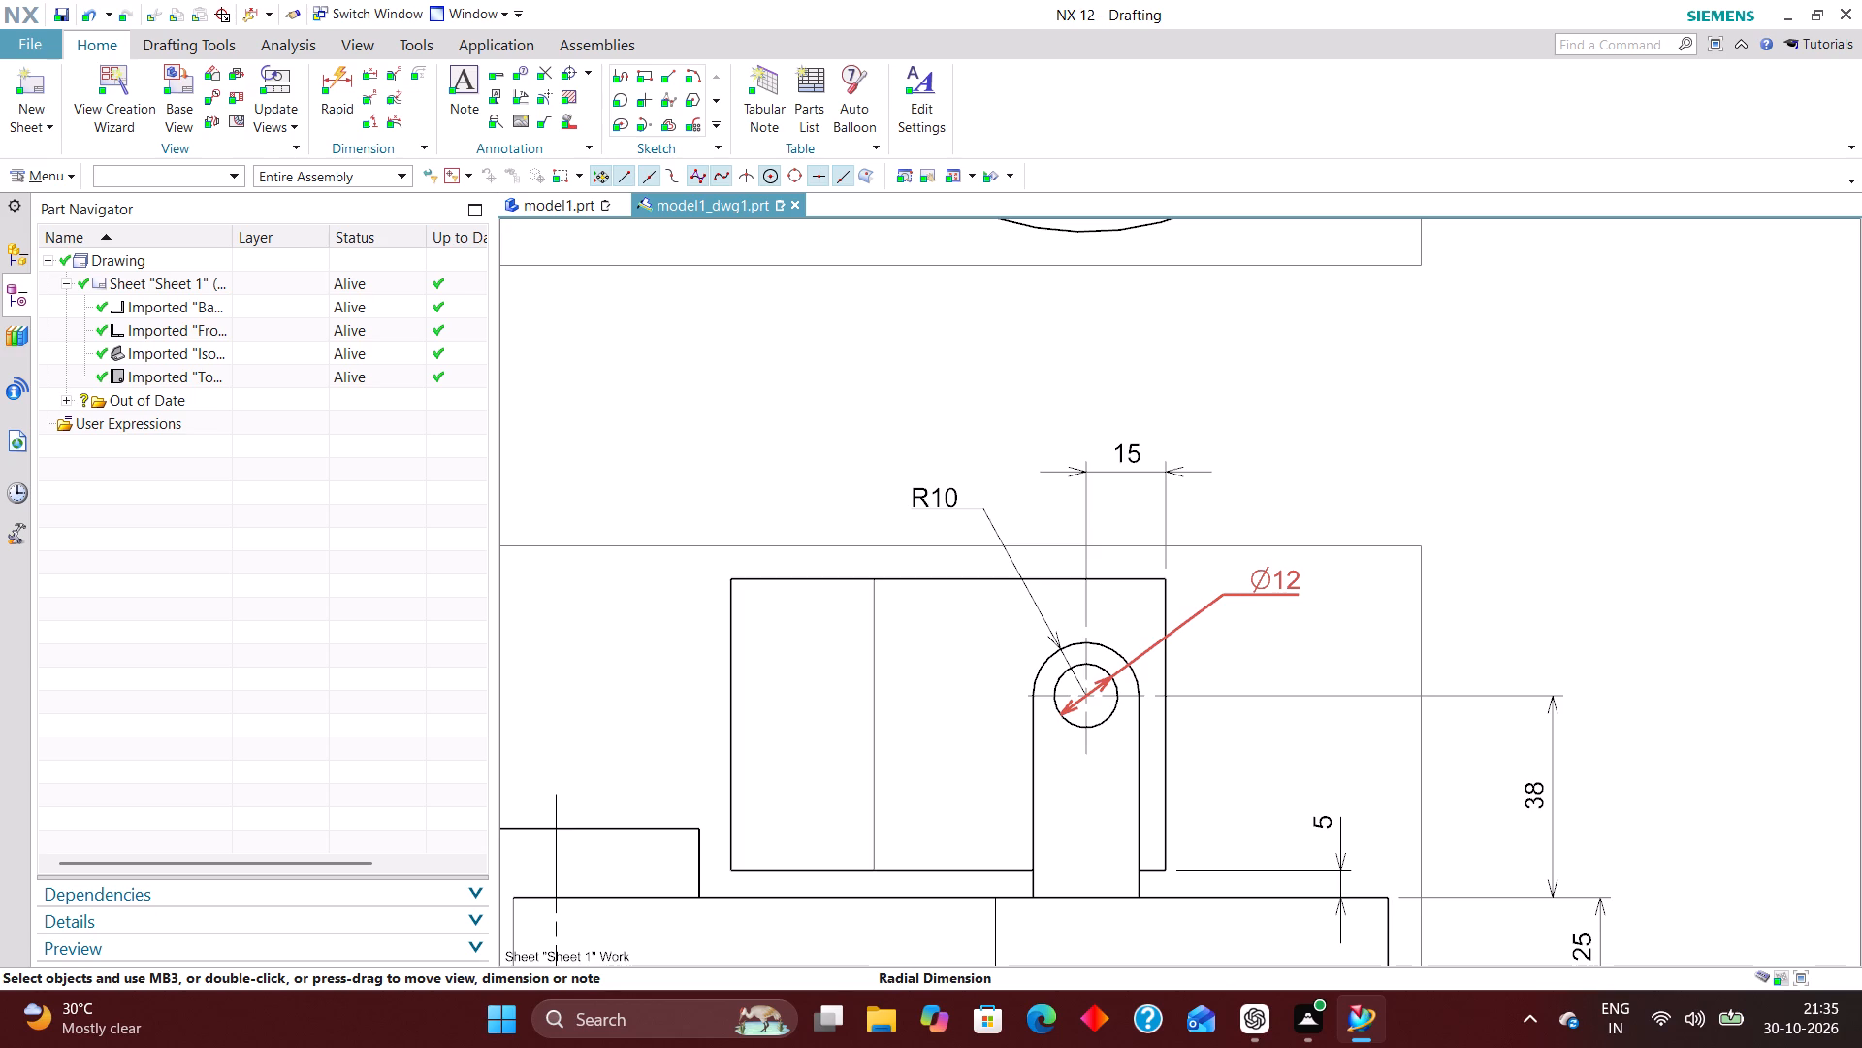
Add a radial dimension to the base plate's large end arc in the top view, placing it outside the arc.
scroll(1206, 602, "down", 3)
scroll(1243, 718, "down", 2)
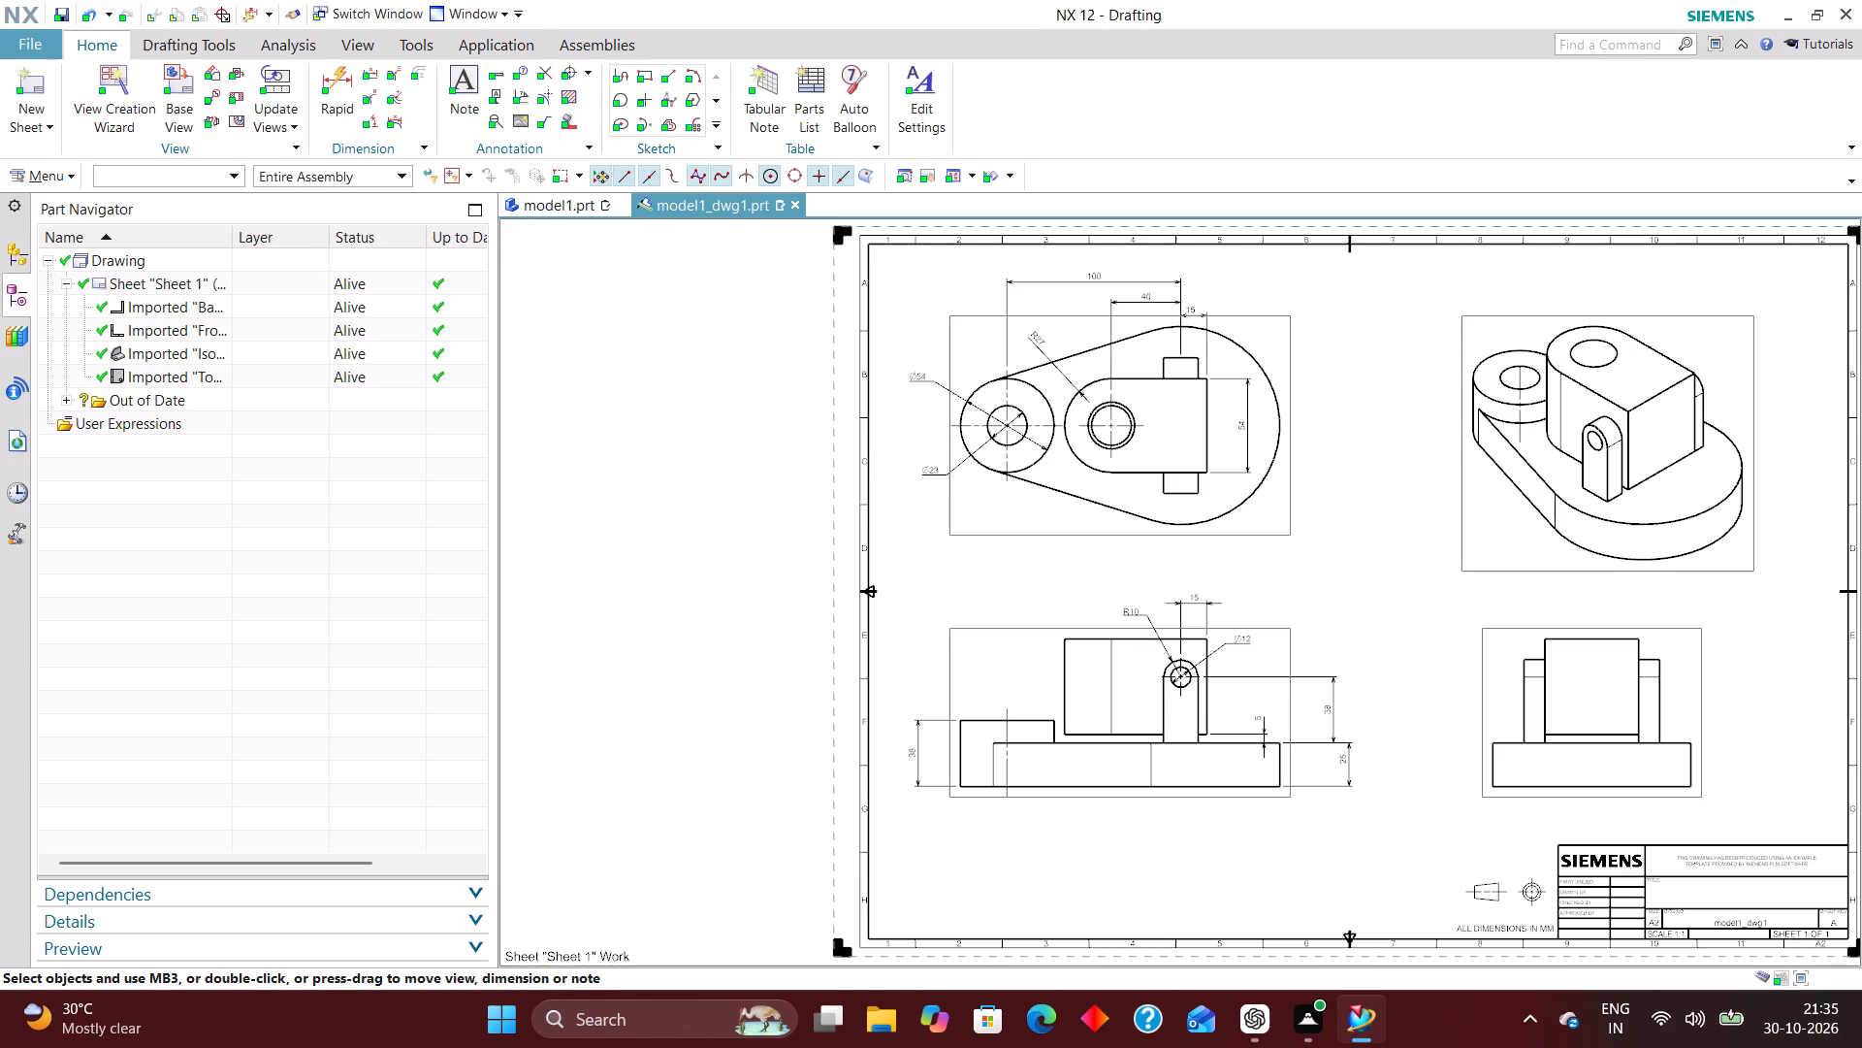
scroll(1276, 330, "up", 4)
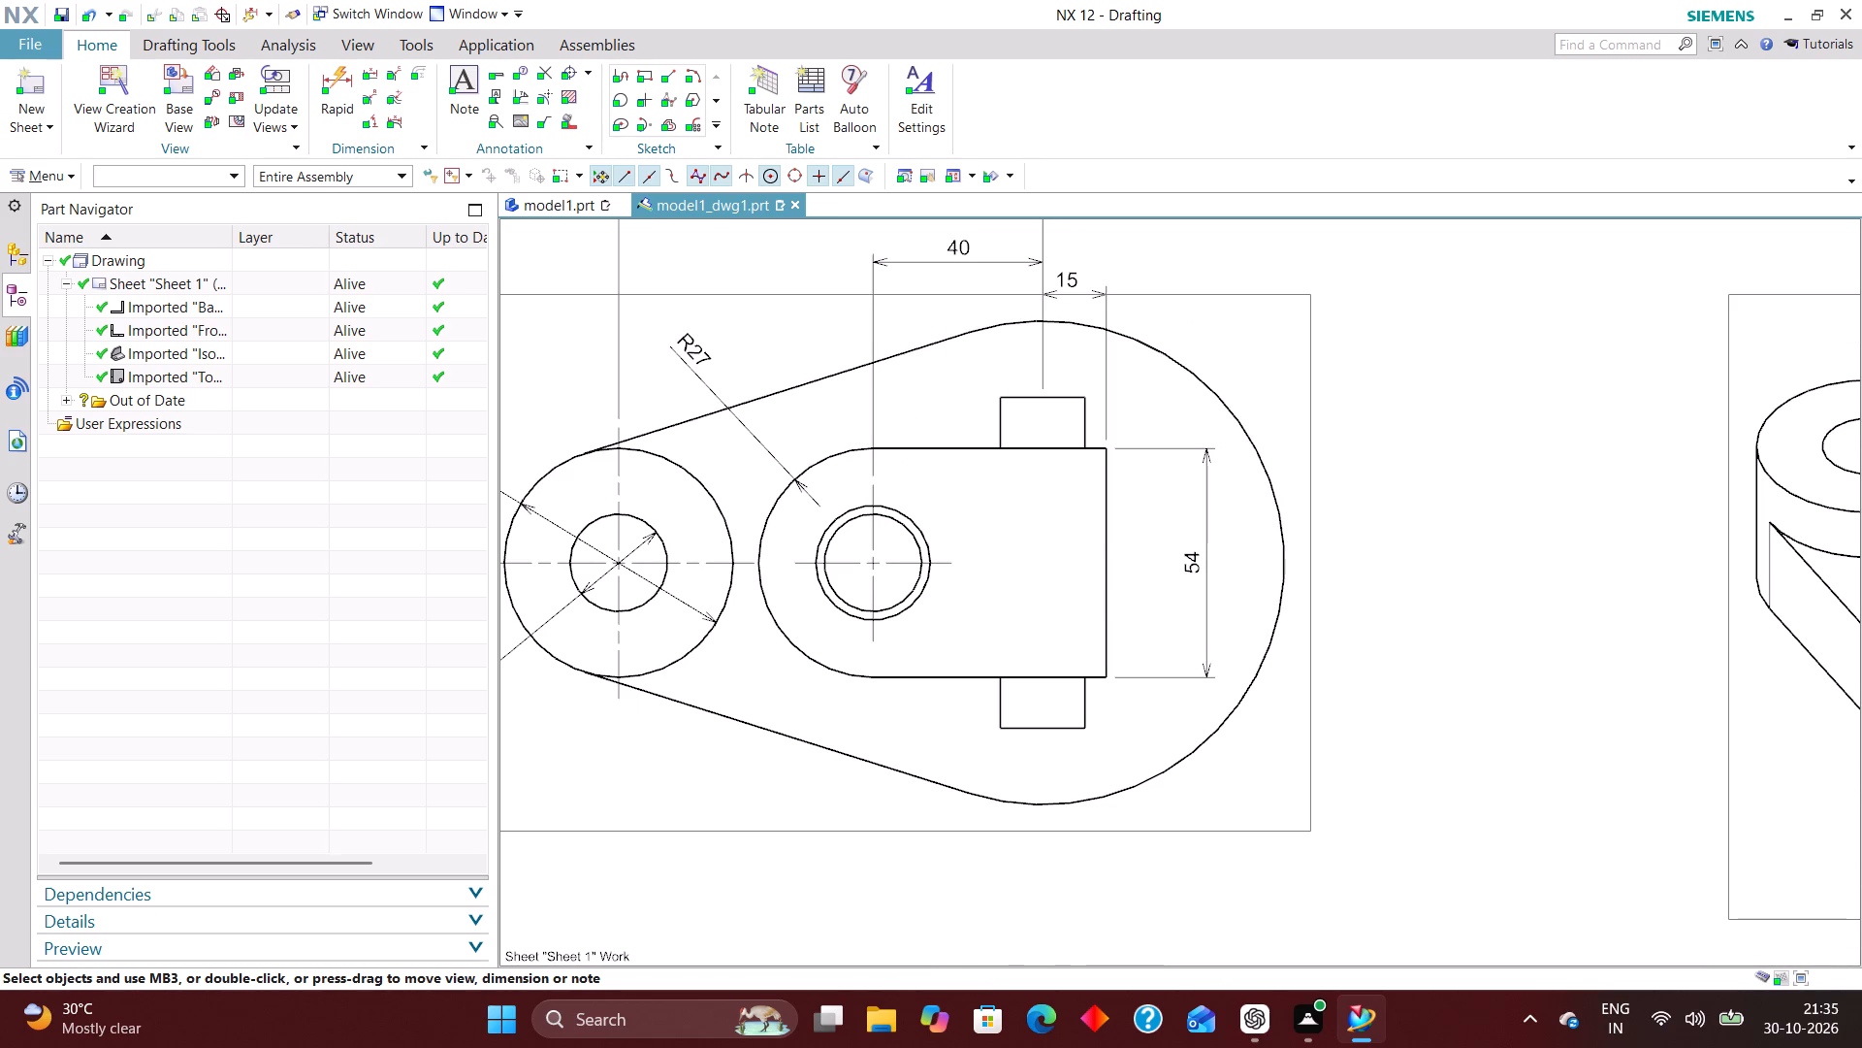
left_click(341, 70)
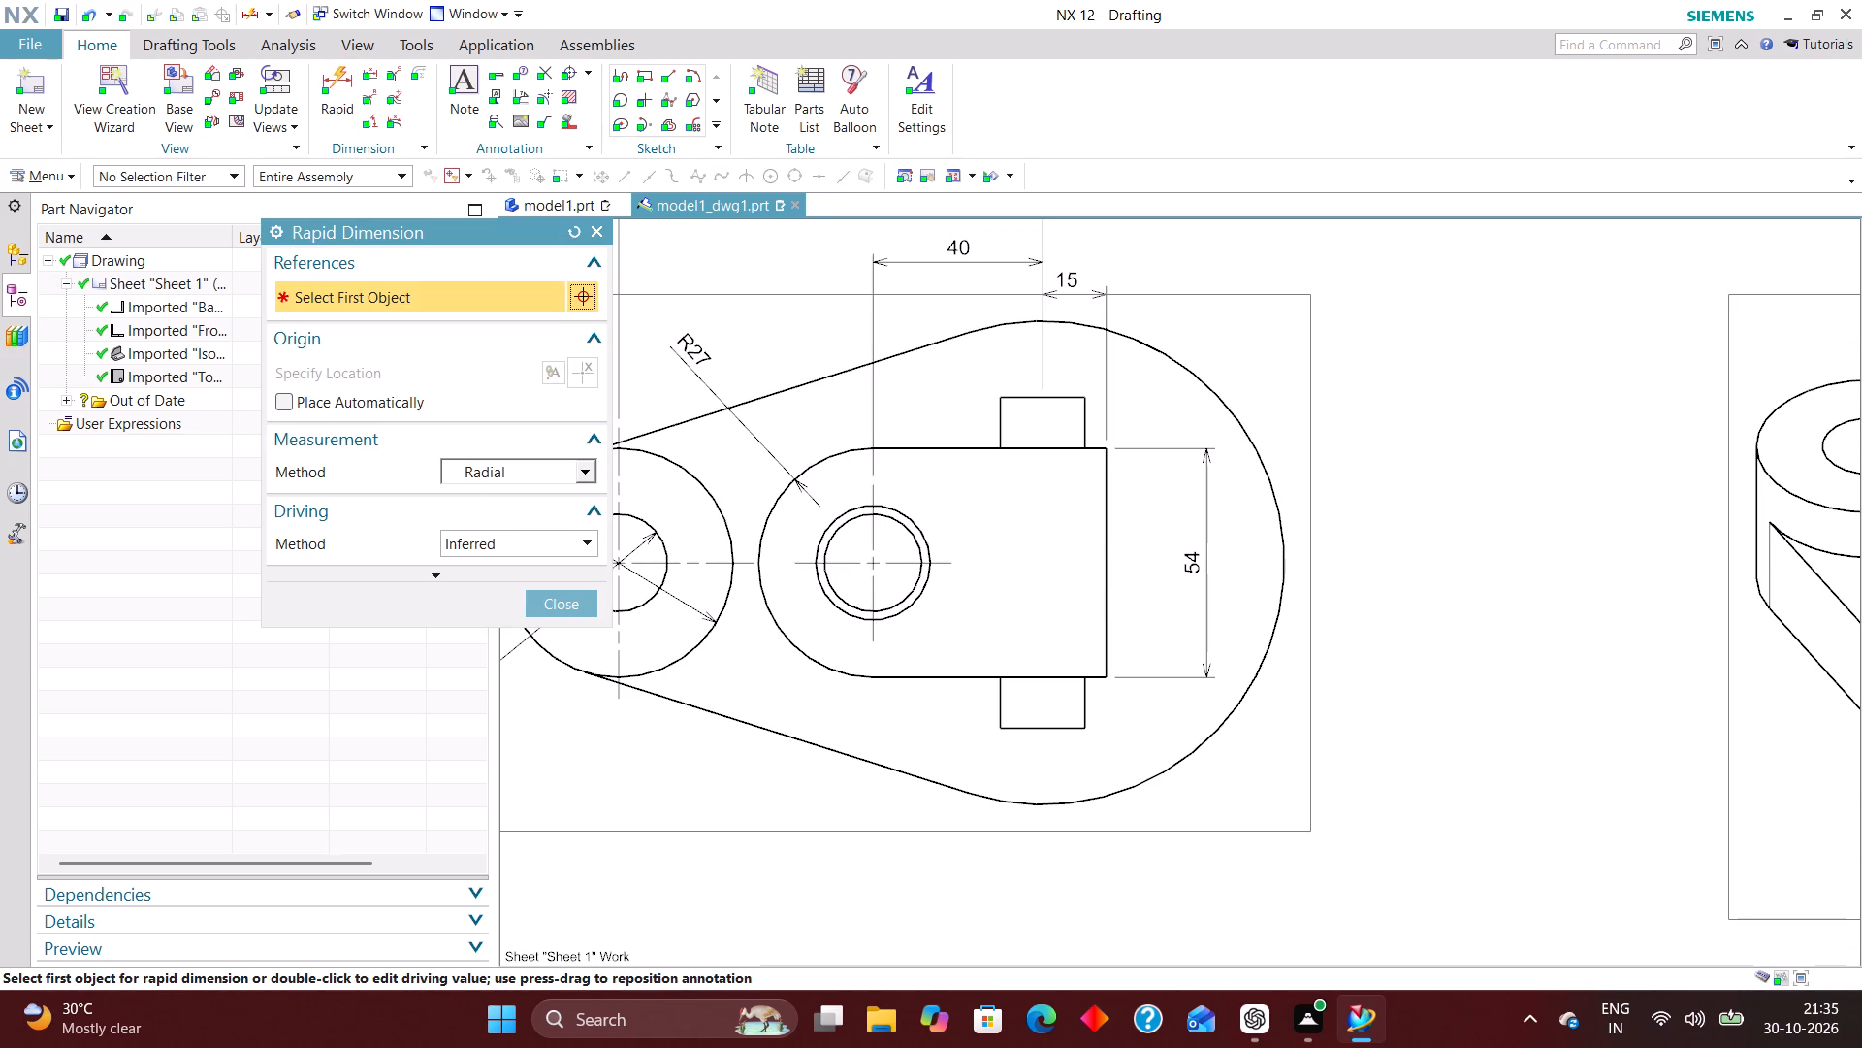
left_click(1271, 489)
left_click(1384, 372)
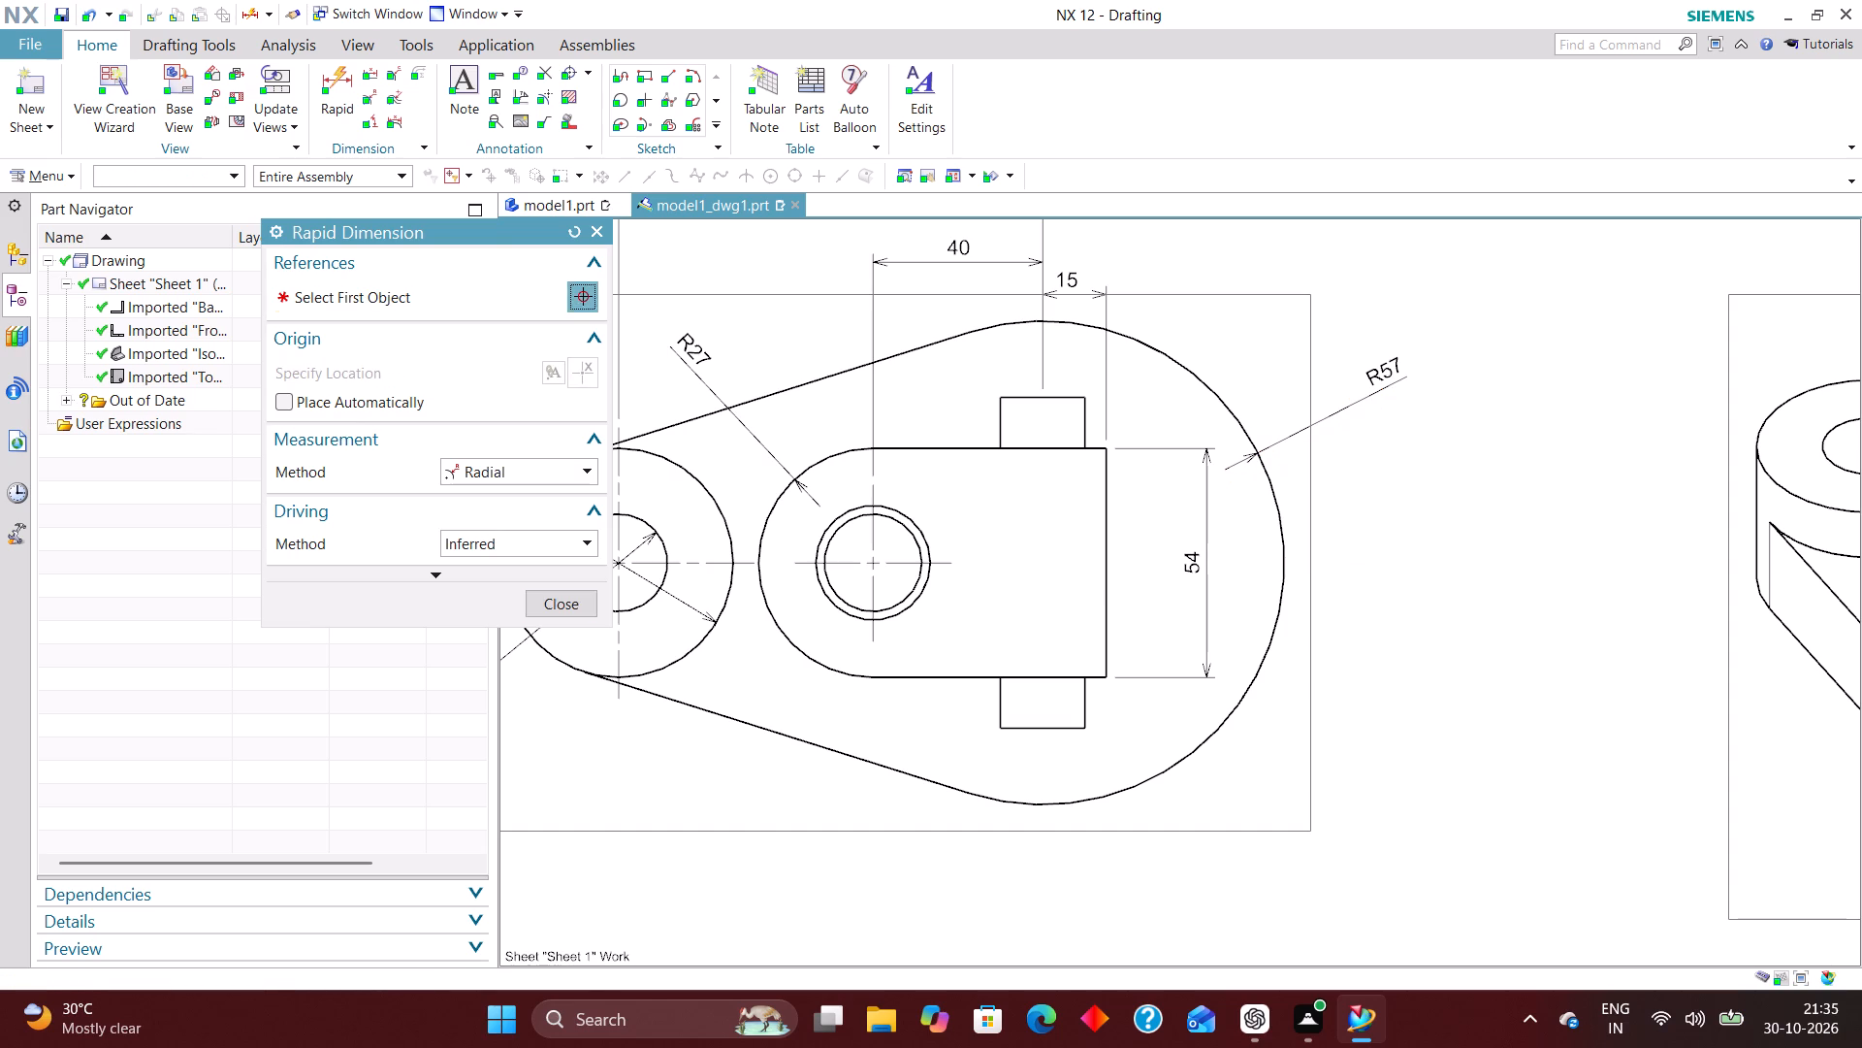
left_click(575, 600)
Set the arrowhead of the base plate arc's radial dimension in the top view to Out.
double_click(1379, 367)
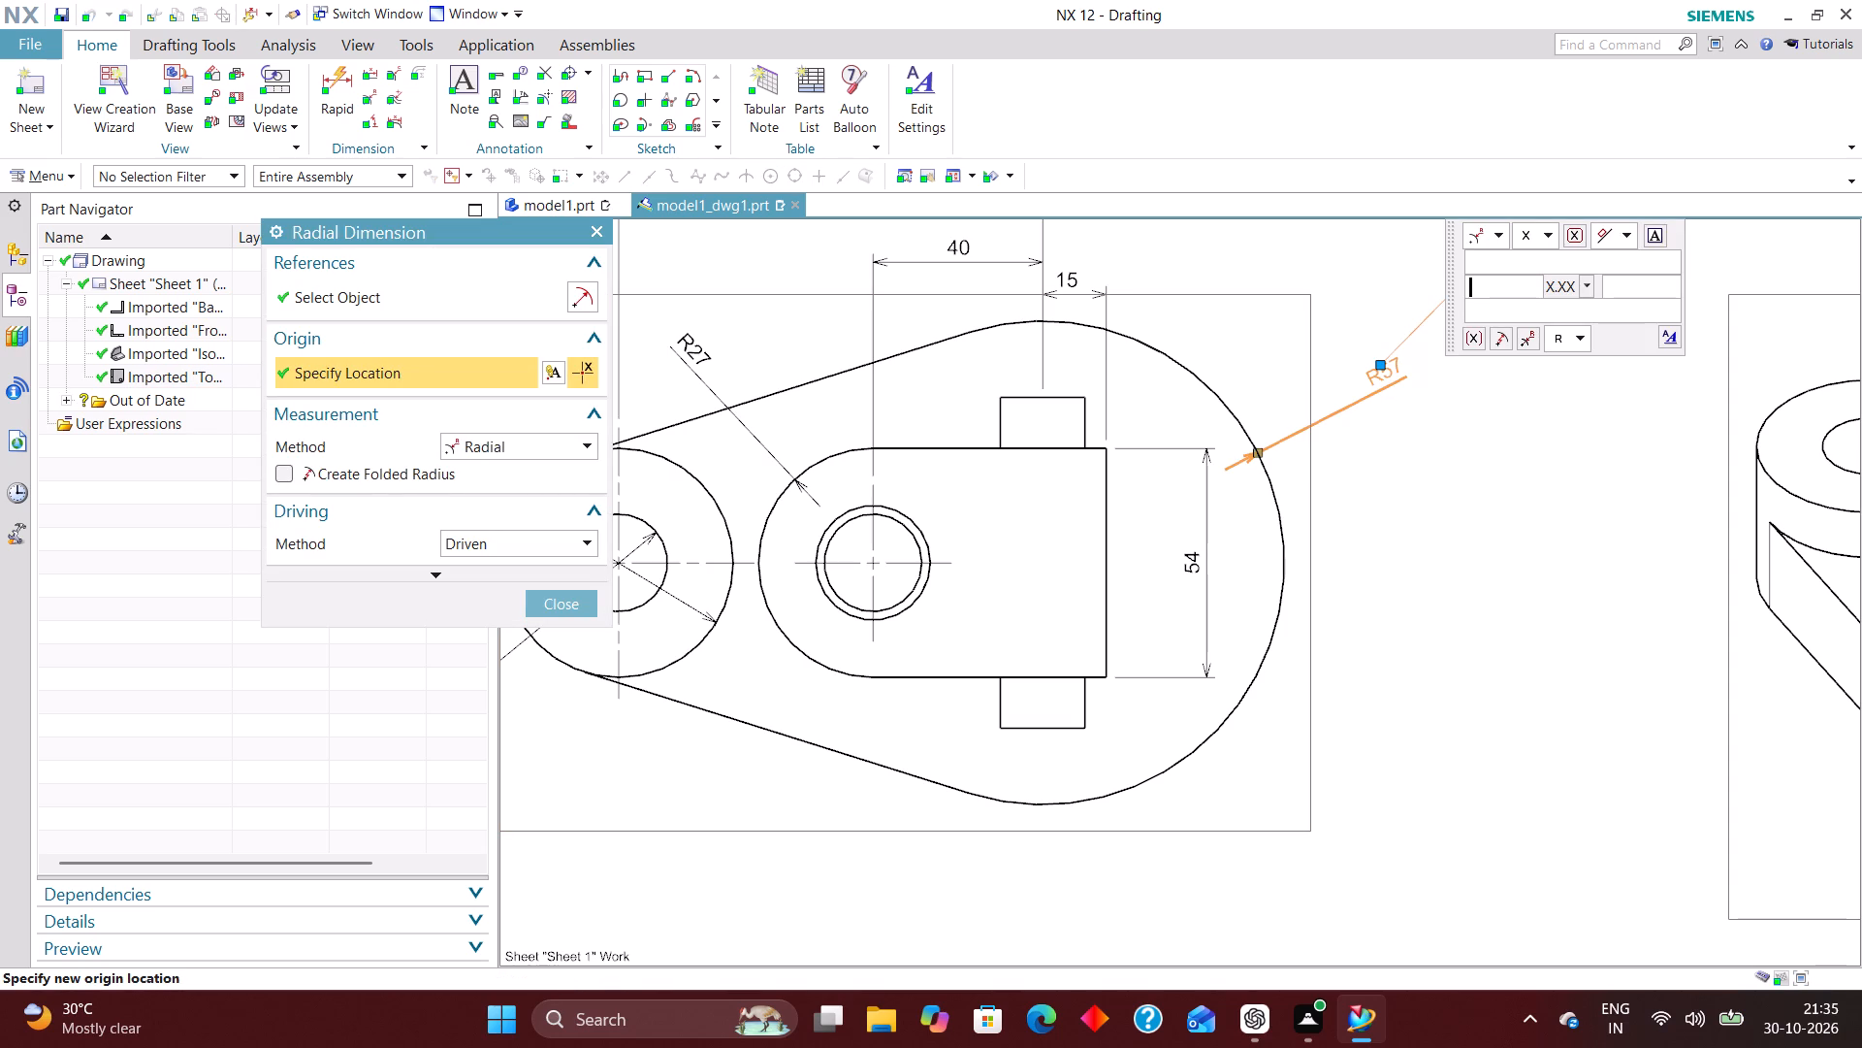
left_click(1259, 451)
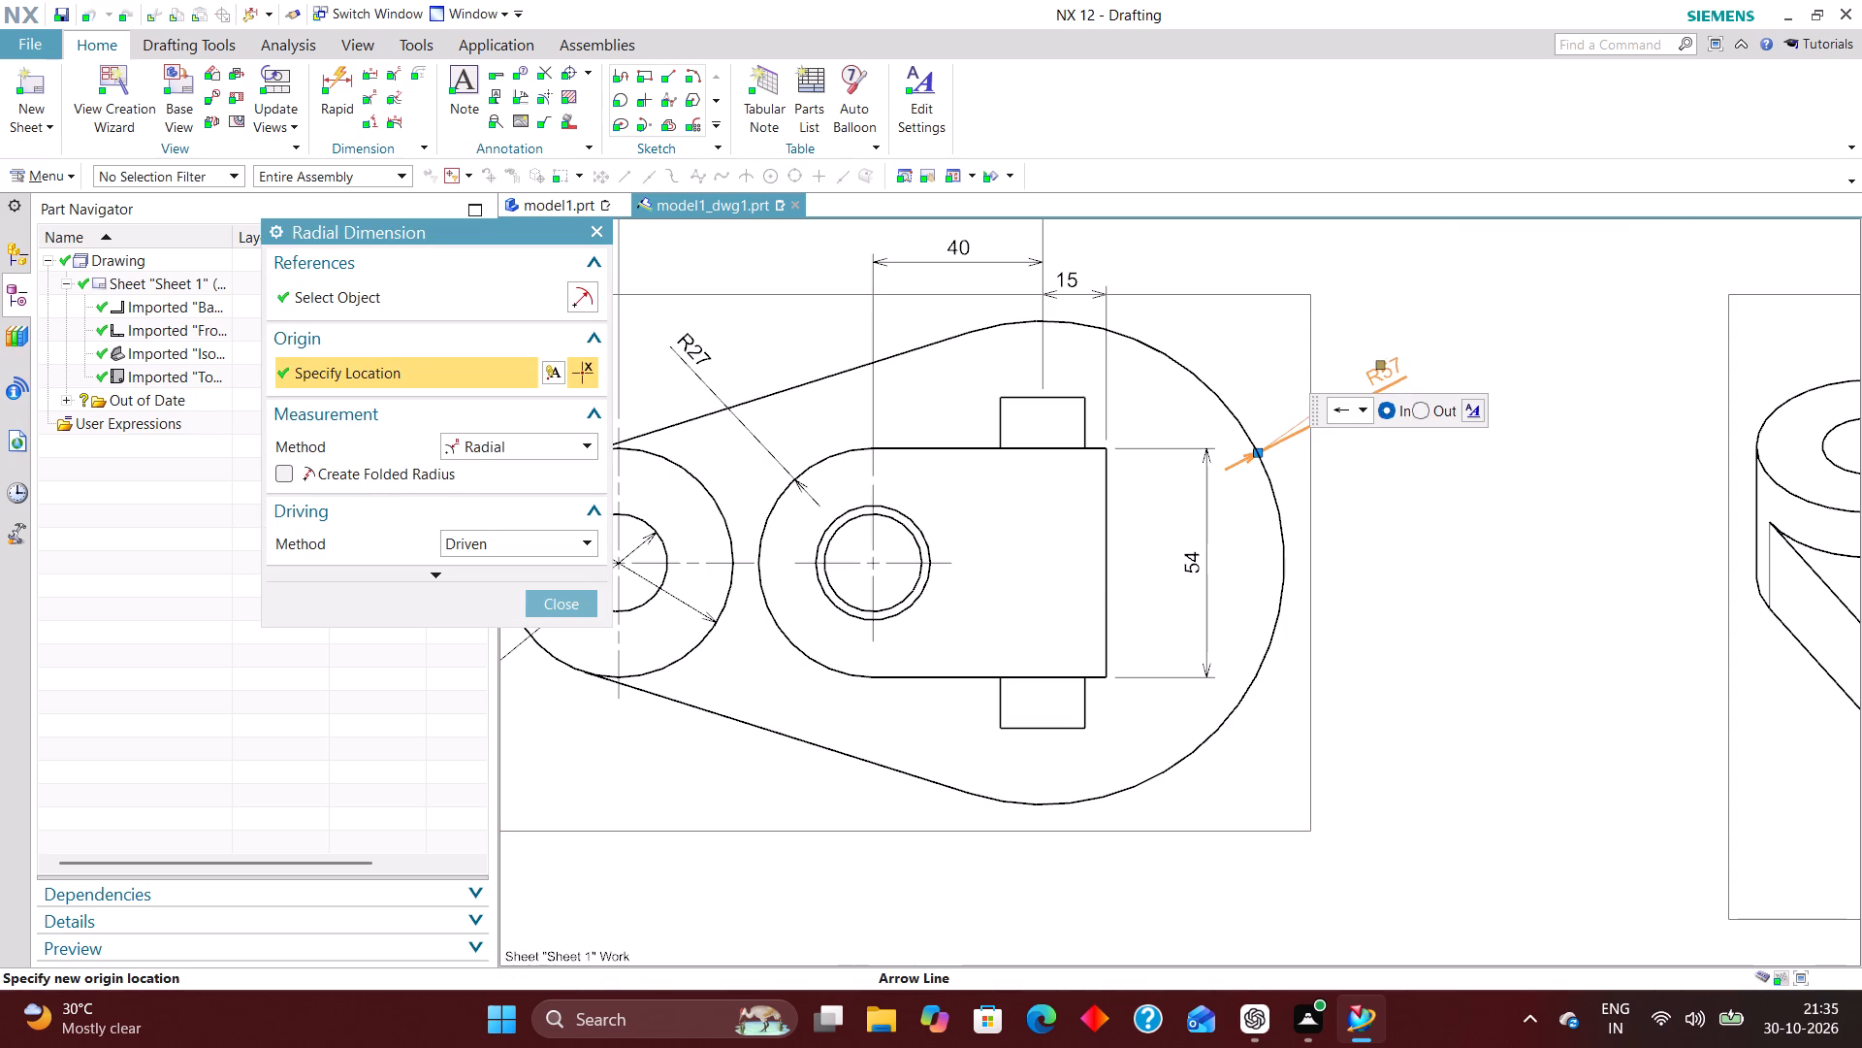
left_click(1416, 408)
left_click(548, 611)
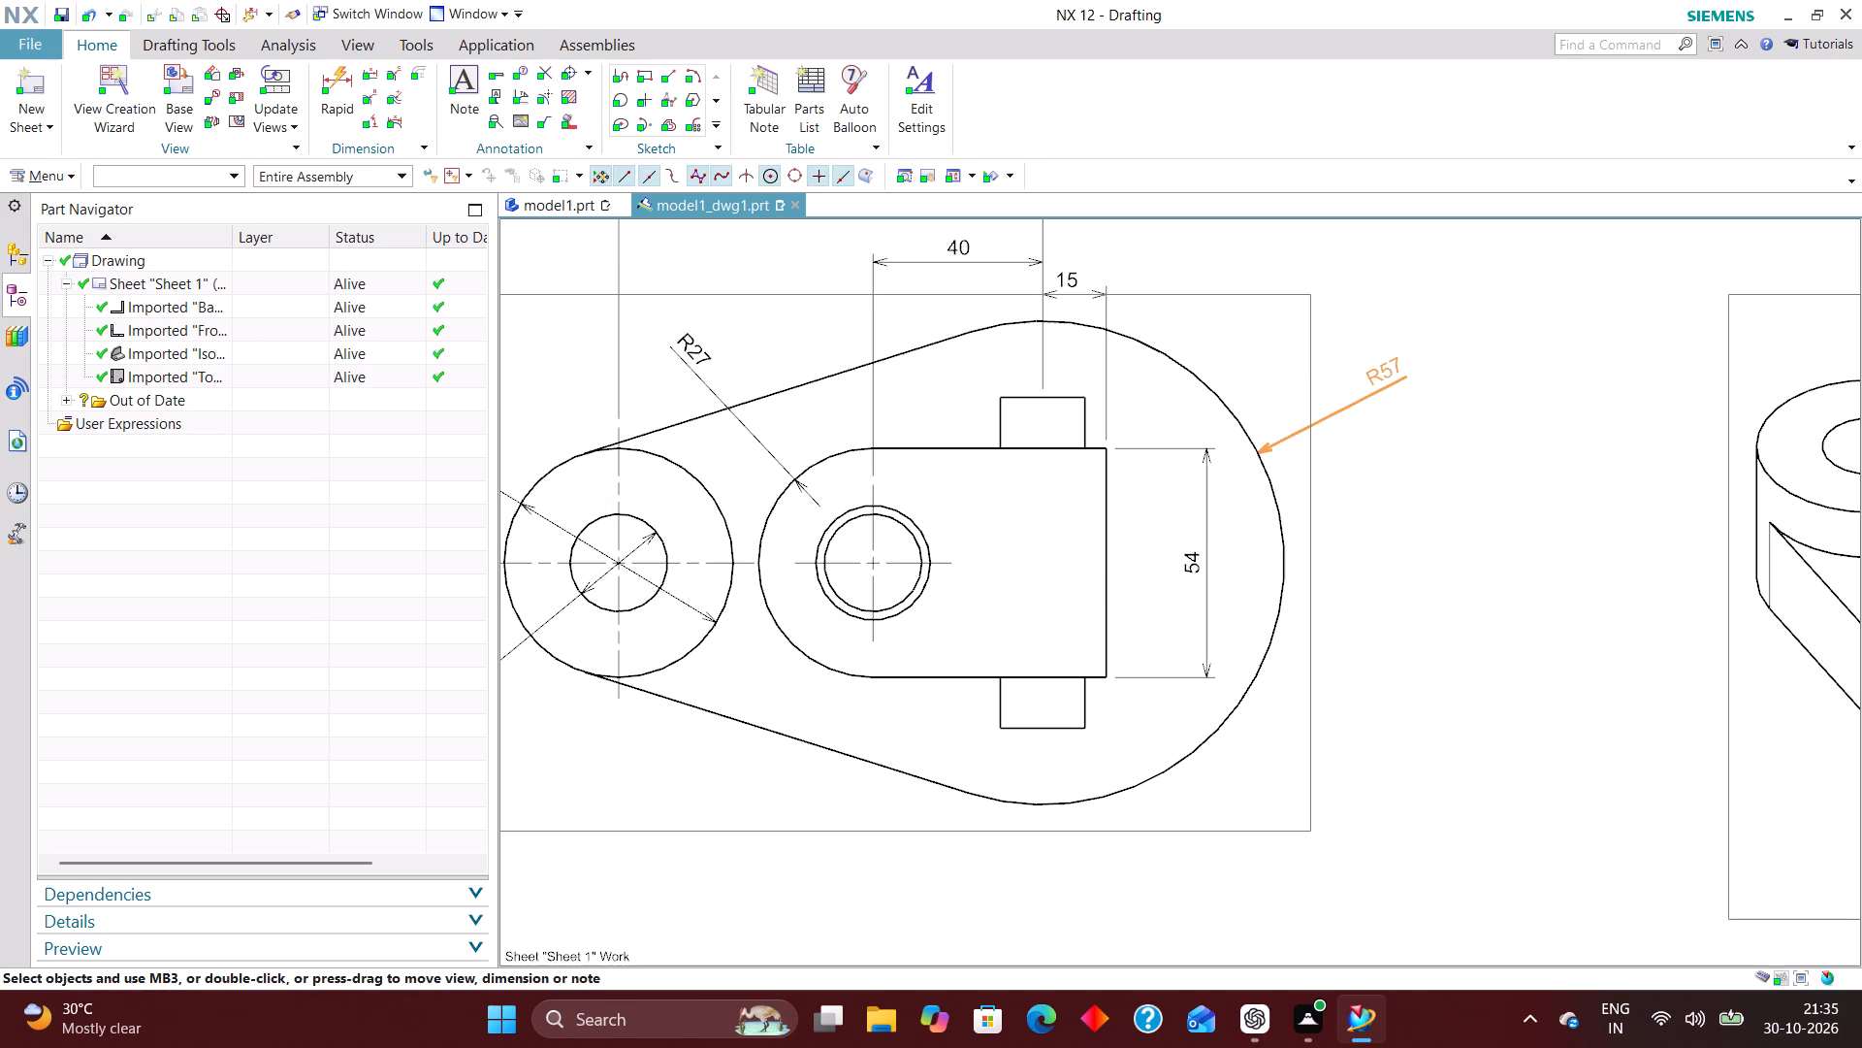
Set the top view's R57 radial dimension to Horizontal Text orientation with the Text above Stub position.
double_click(1398, 370)
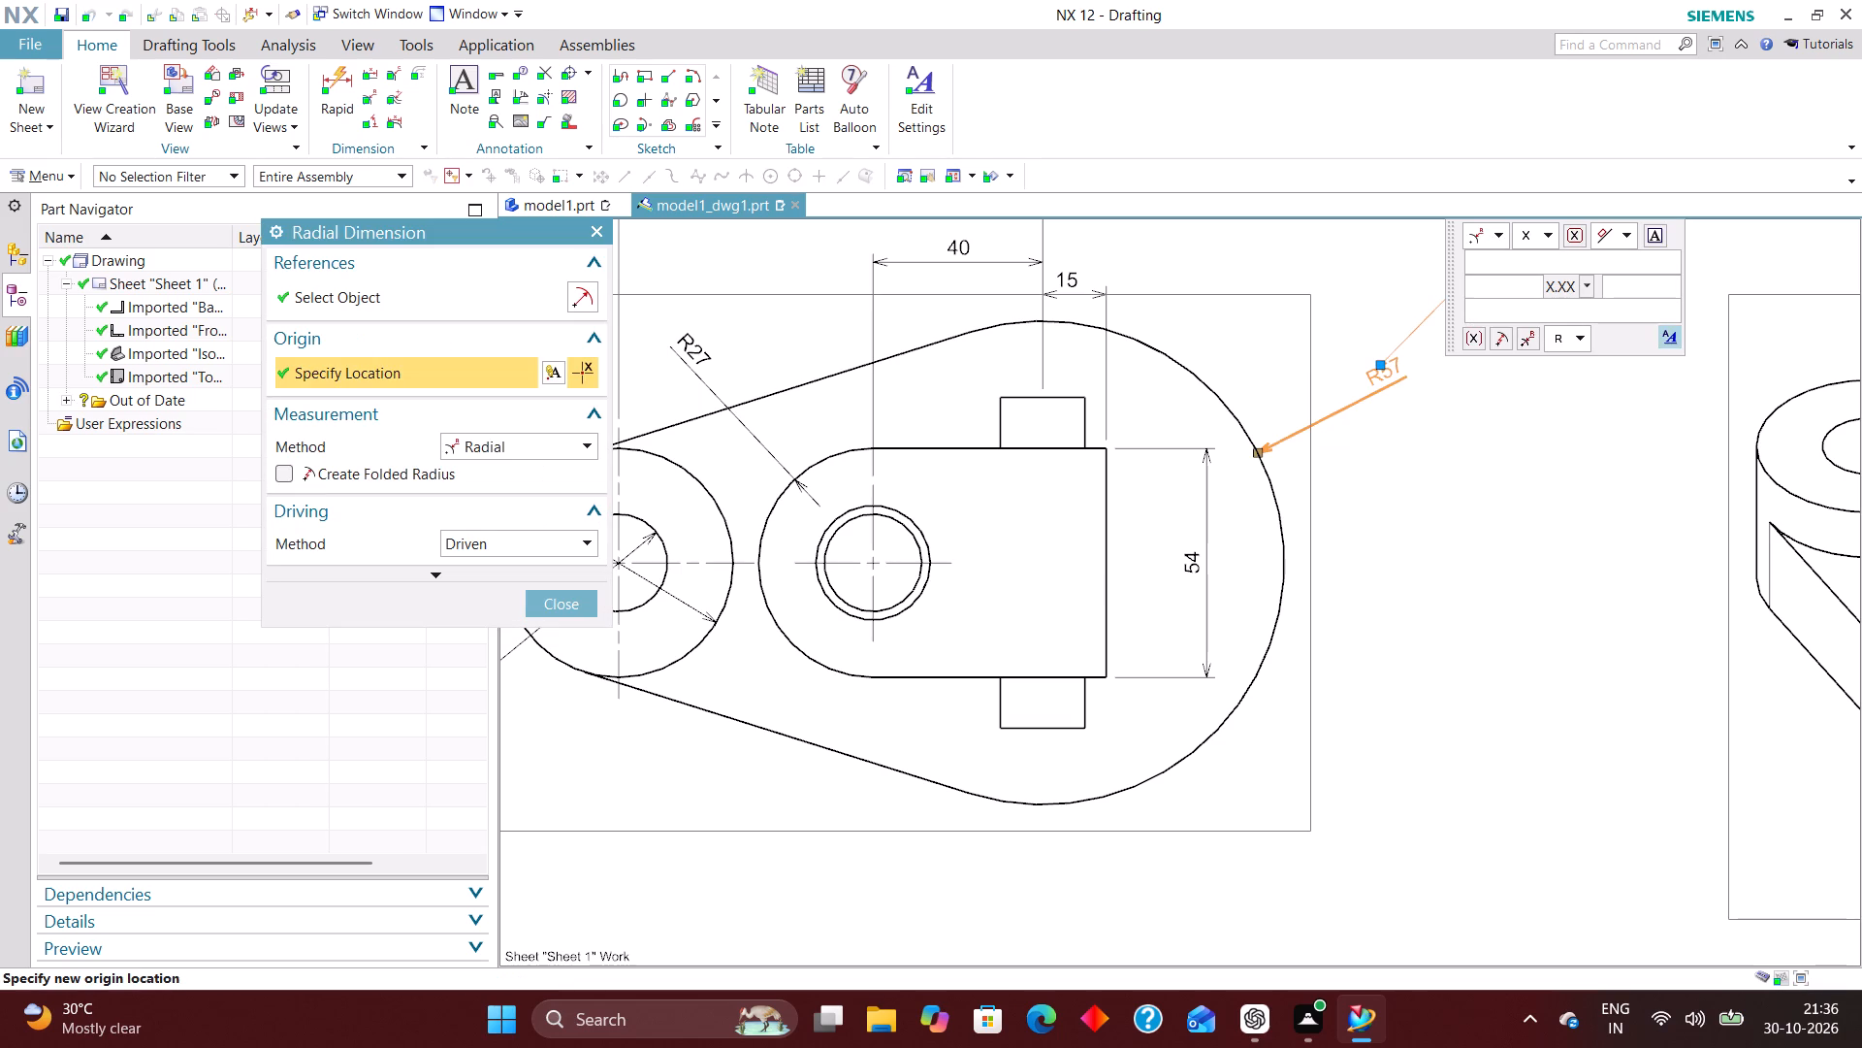
left_click(1674, 335)
left_click(780, 330)
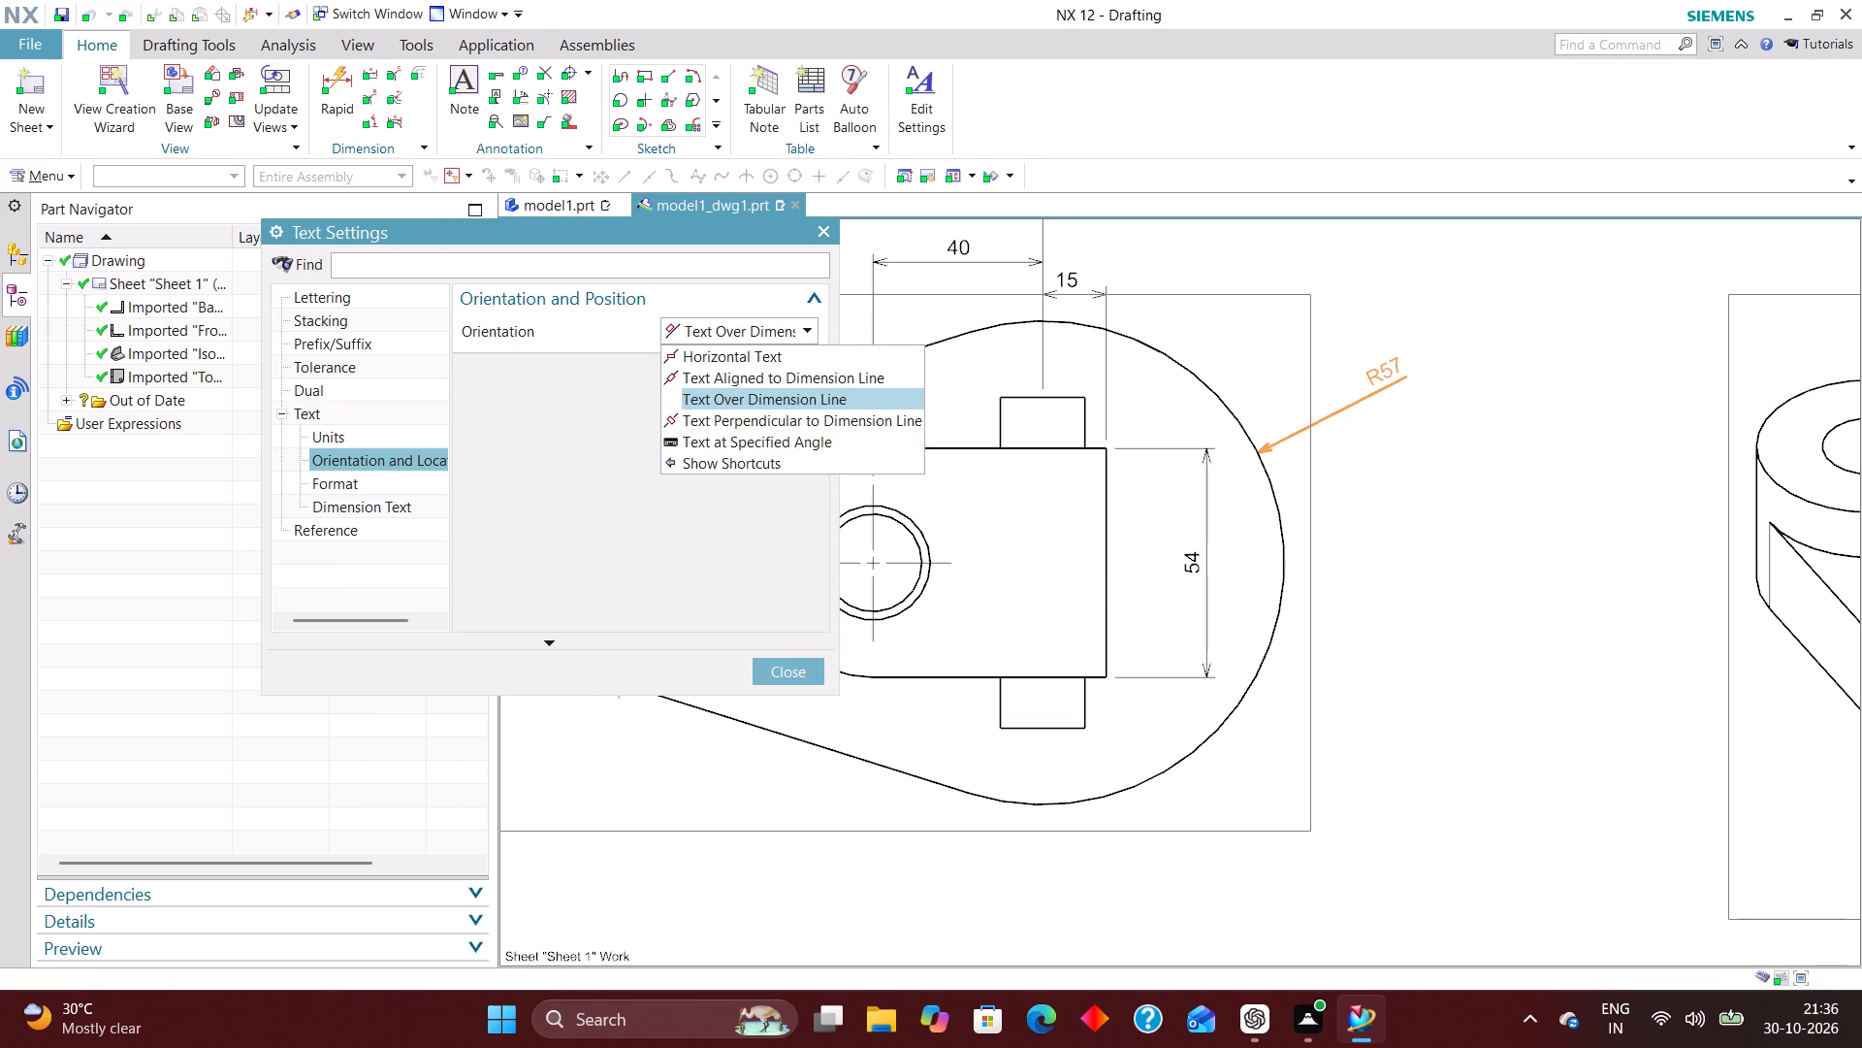
left_click(779, 355)
left_click(787, 358)
left_click(778, 402)
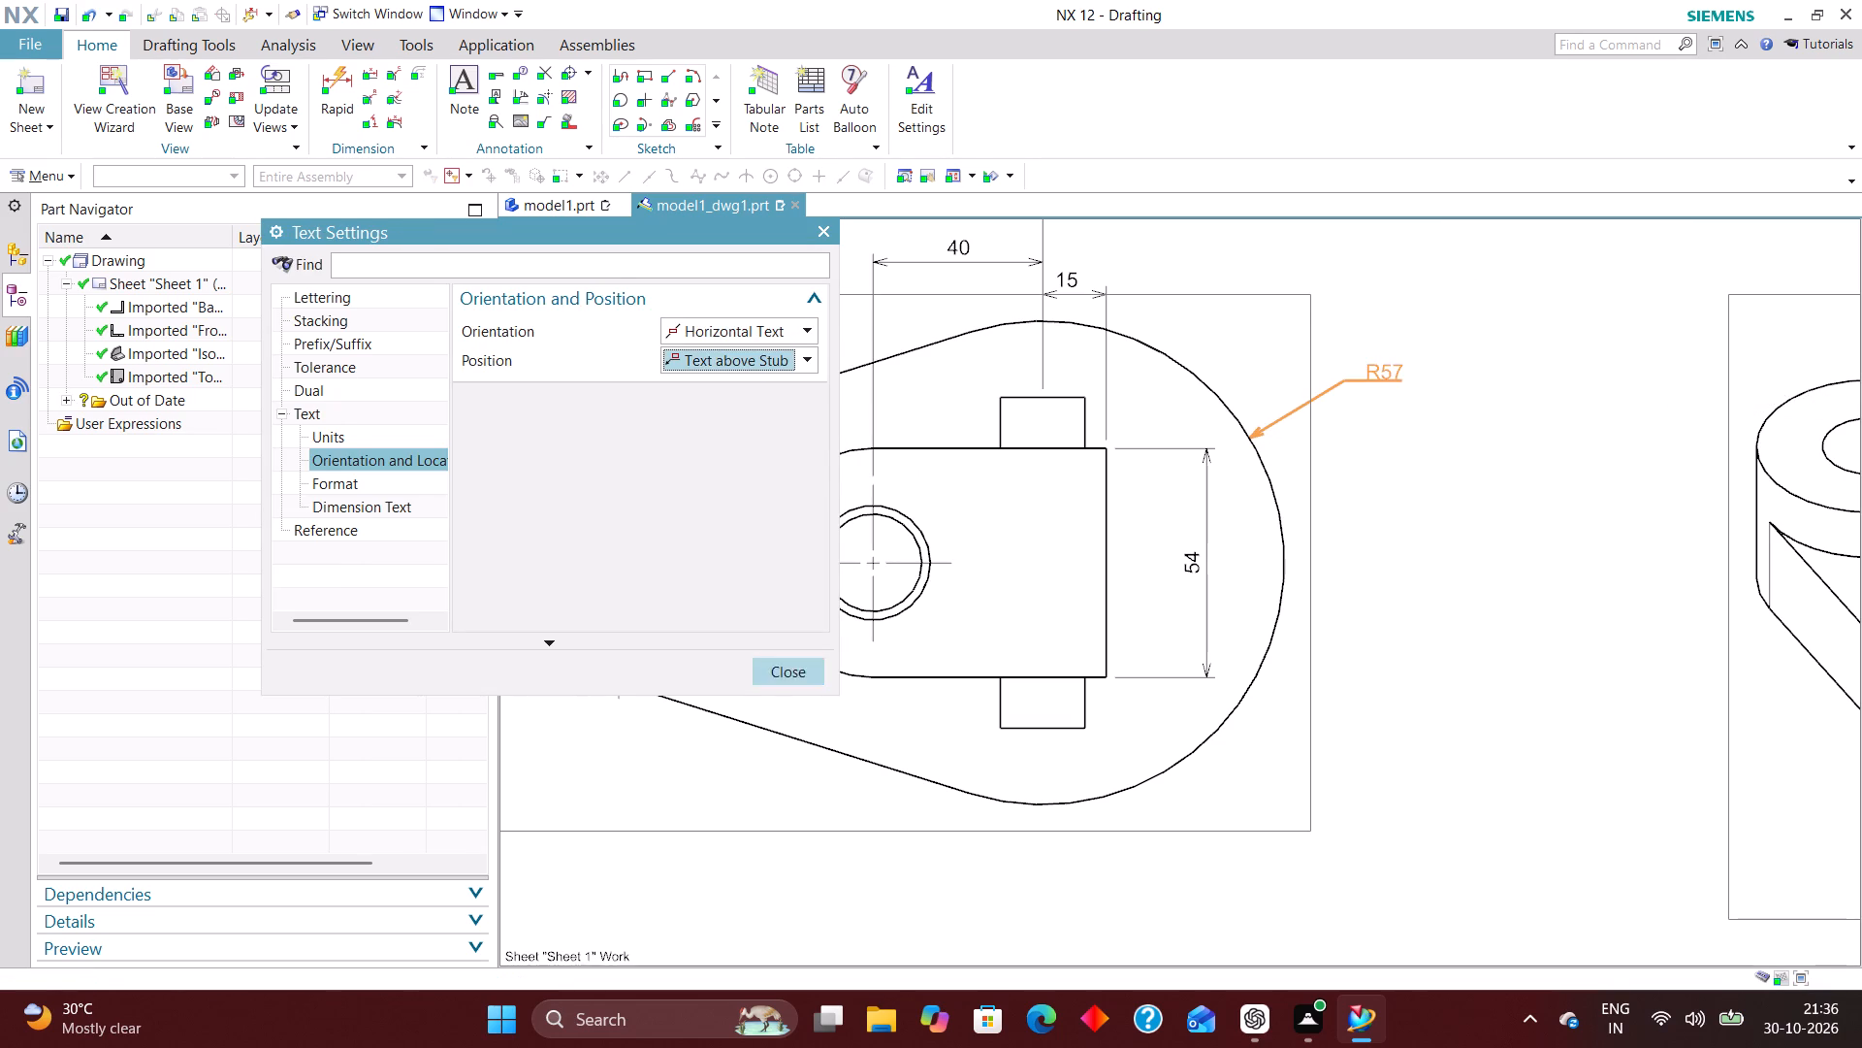
left_click(793, 668)
left_click(577, 600)
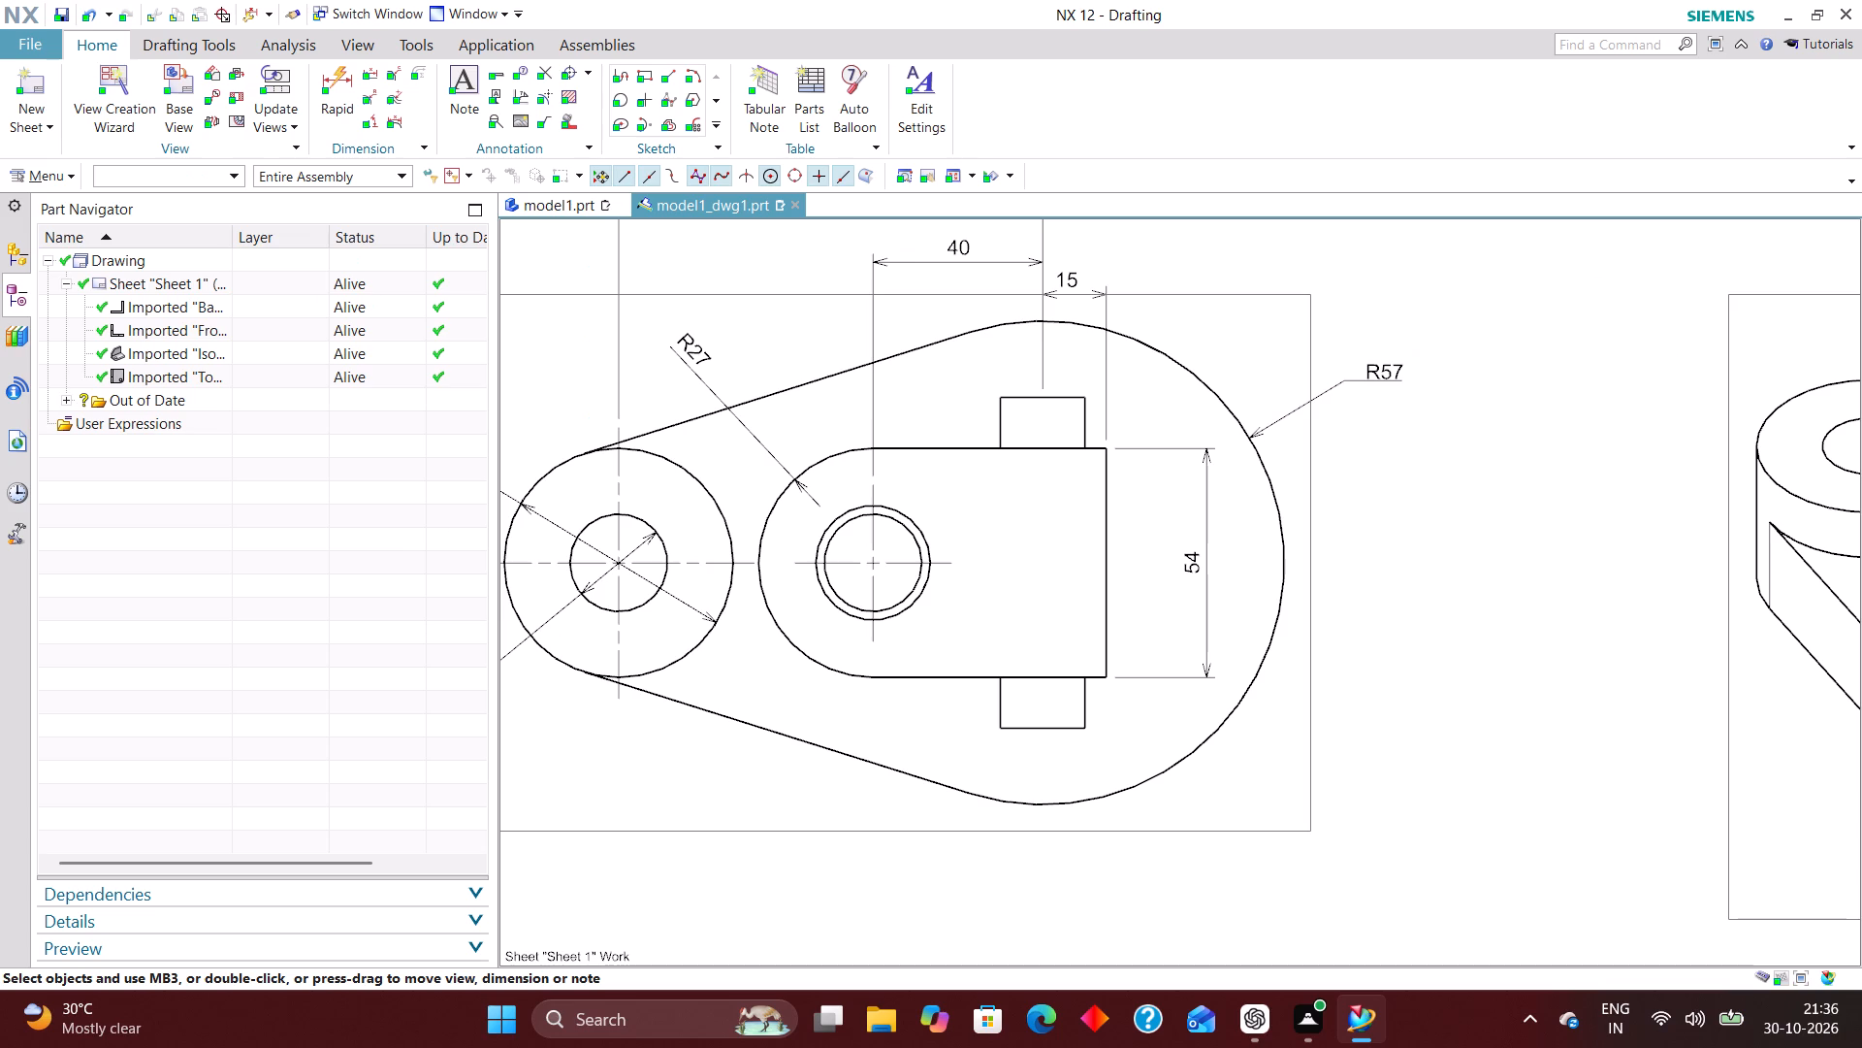
Move the R57 radial dimension's text to the lower outer side of the base plate's large end arc.
left_click_drag(1385, 372, 1330, 344)
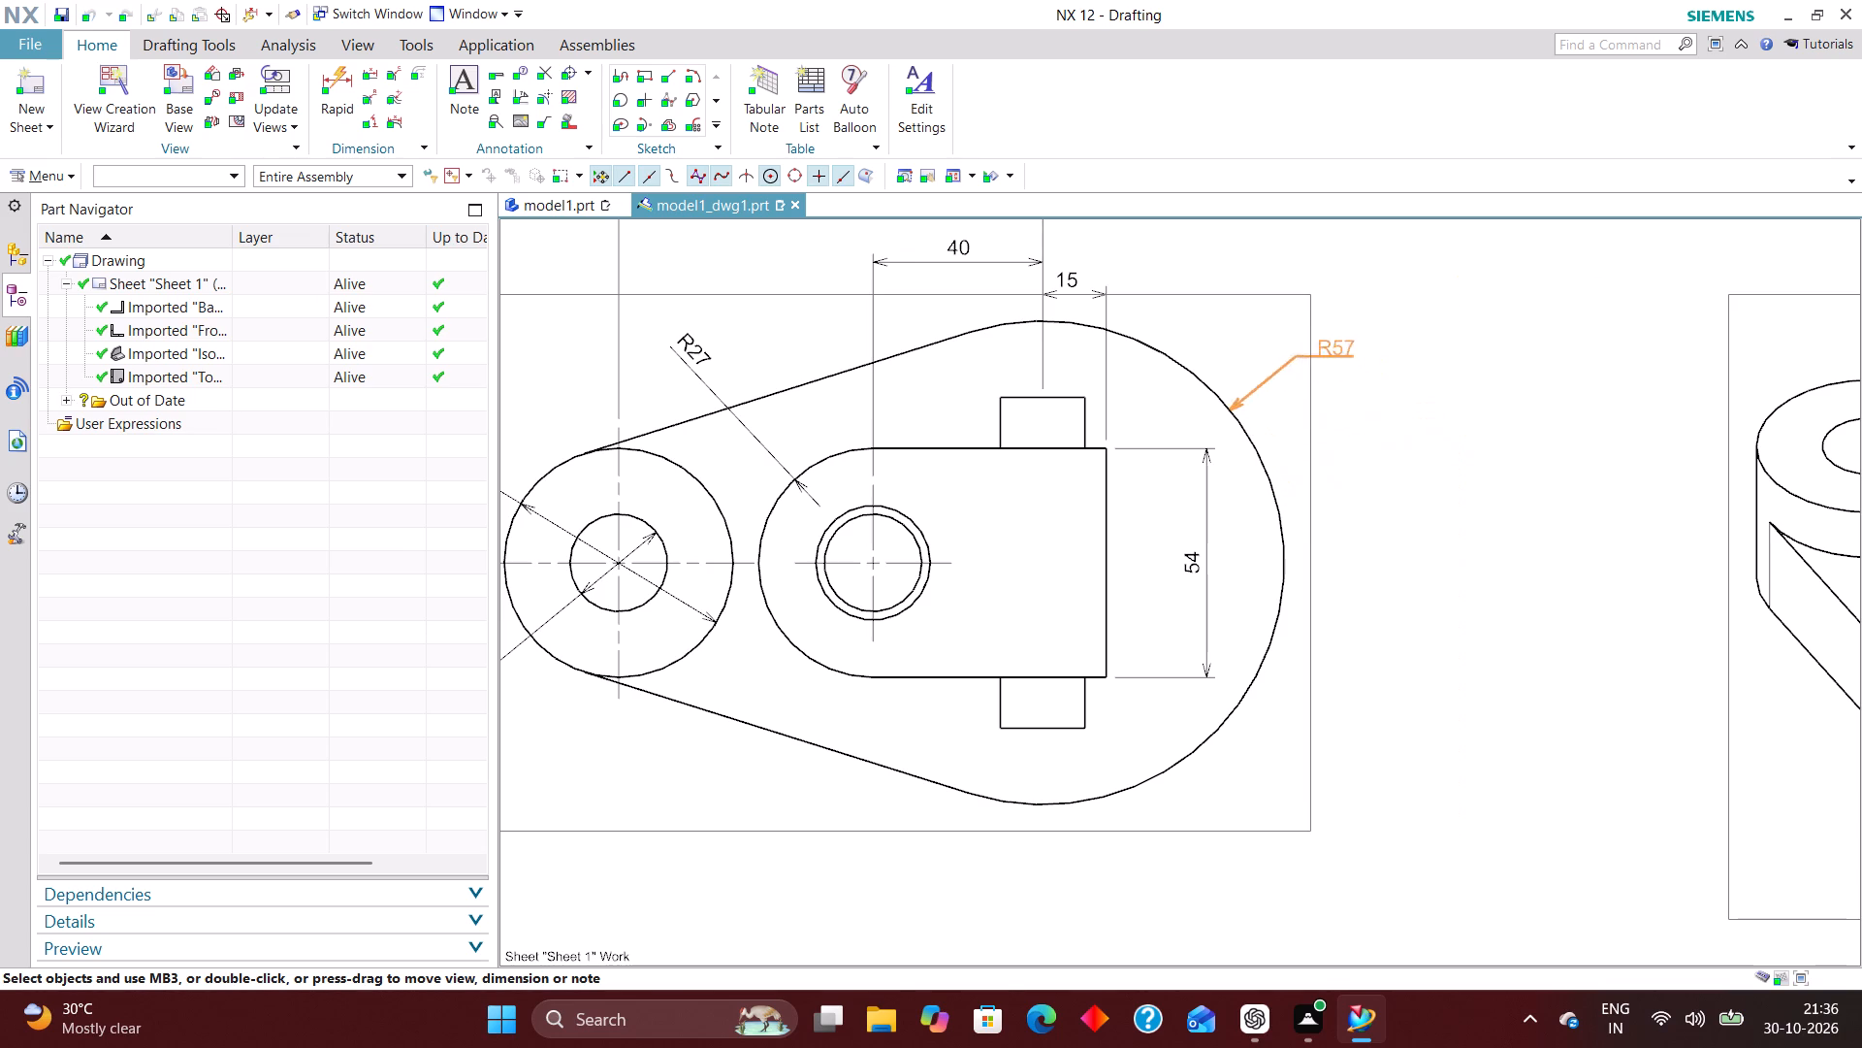
left_click_drag(1330, 344, 1433, 854)
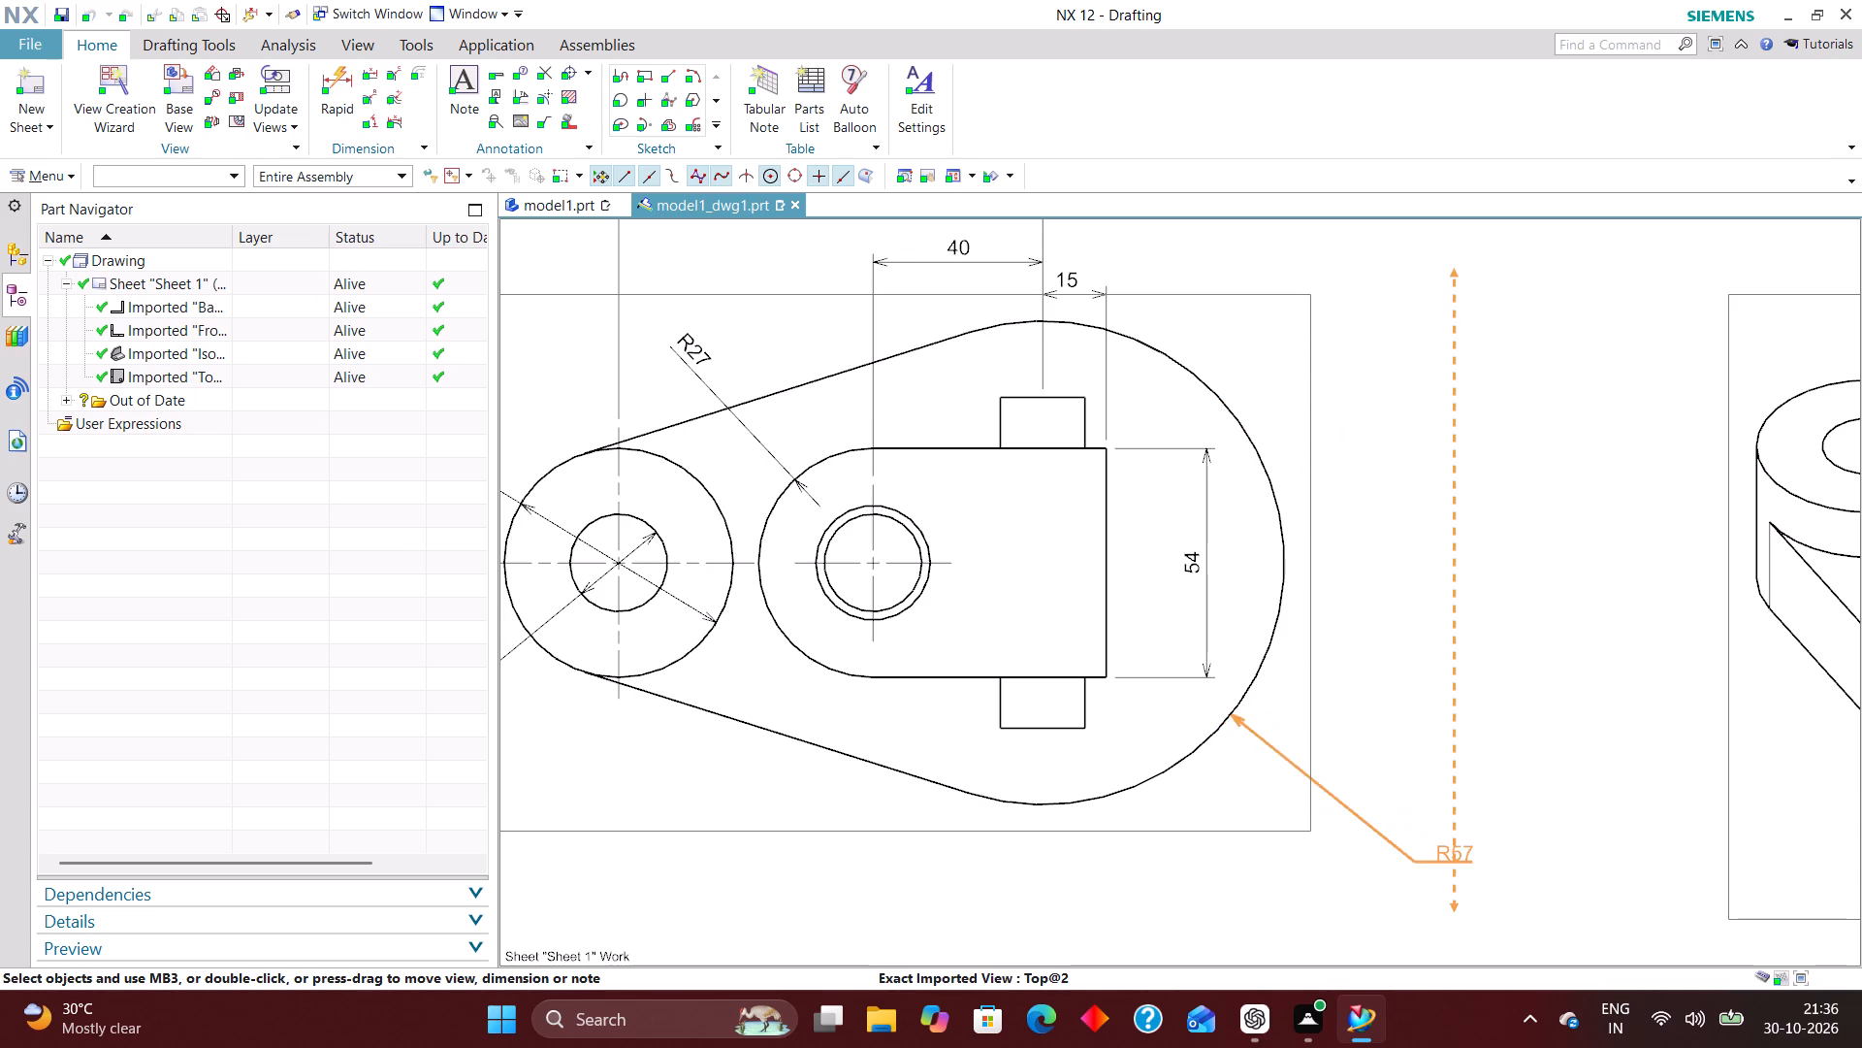
left_click_drag(1433, 854, 1444, 833)
Add an inferred dimension for the overall height in the end view, from base bottom to block top, placed left of the view.
scroll(1325, 656, "down", 2)
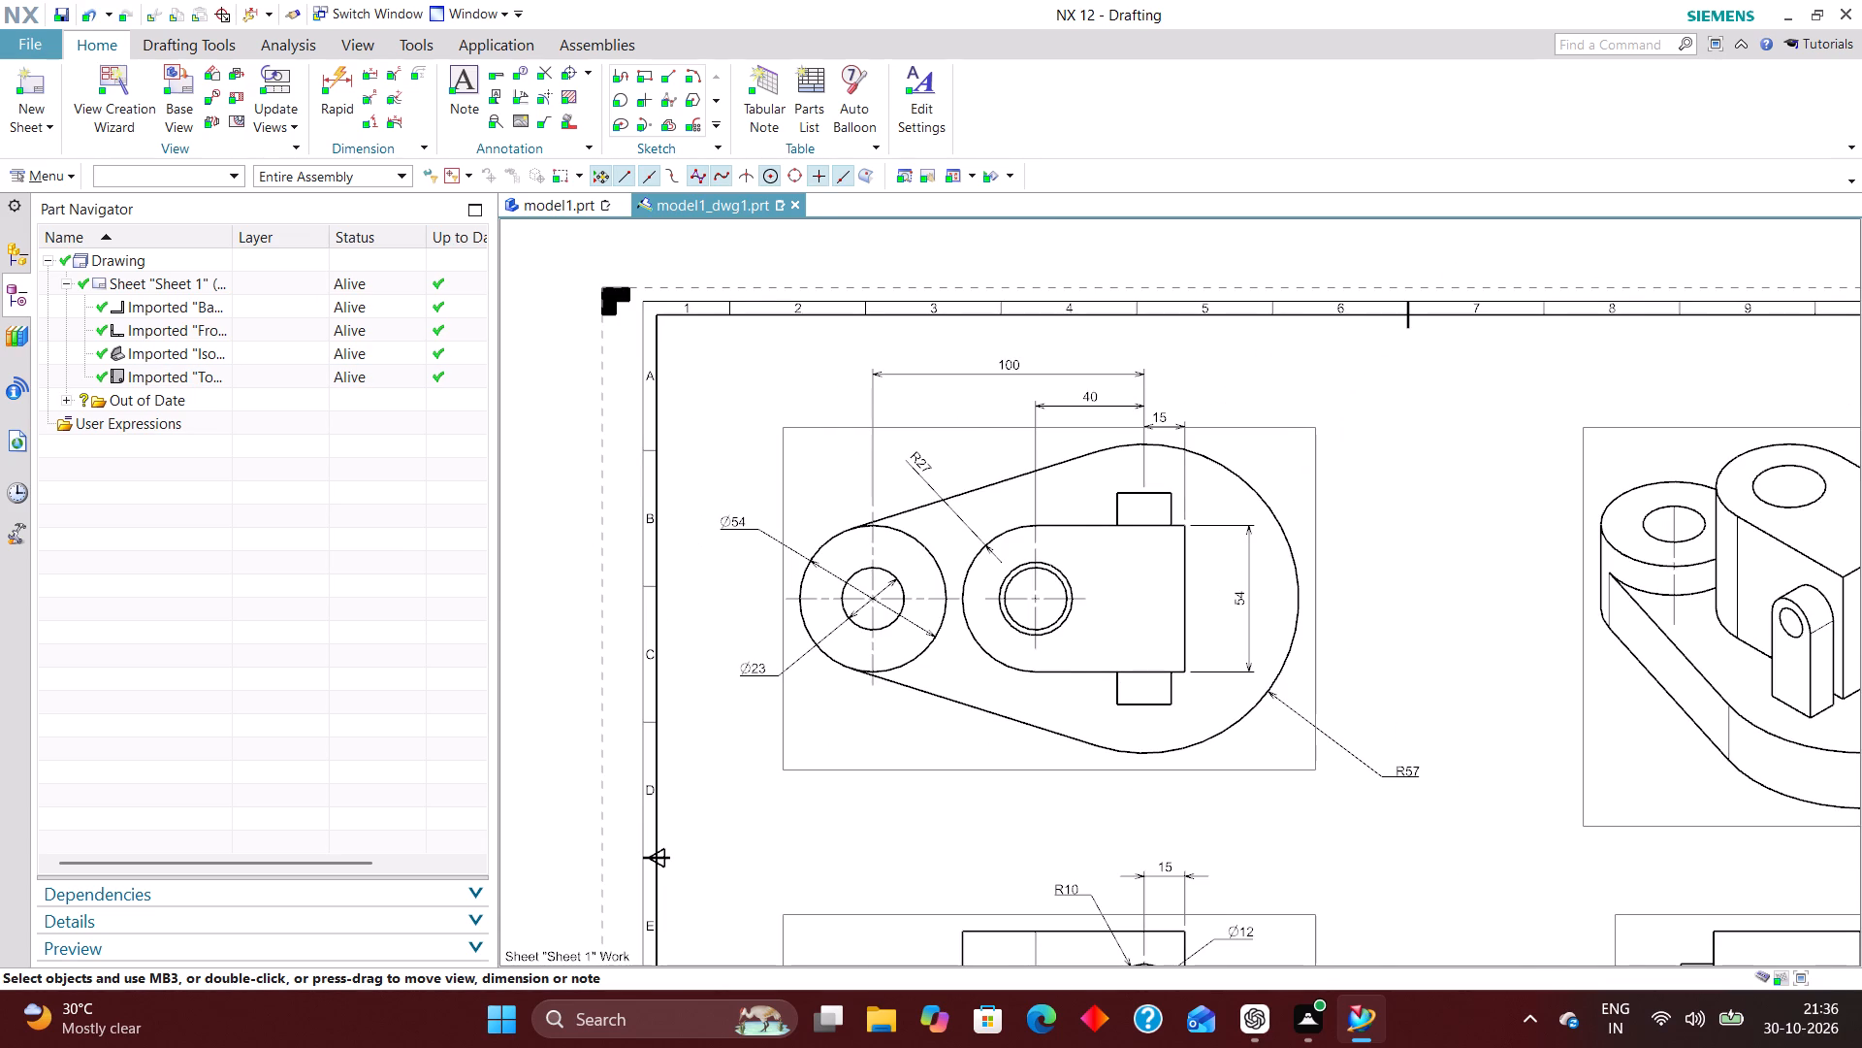
scroll(1377, 665, "down", 2)
scroll(1039, 708, "down", 1)
scroll(1366, 748, "up", 2)
scroll(1227, 382, "down", 2)
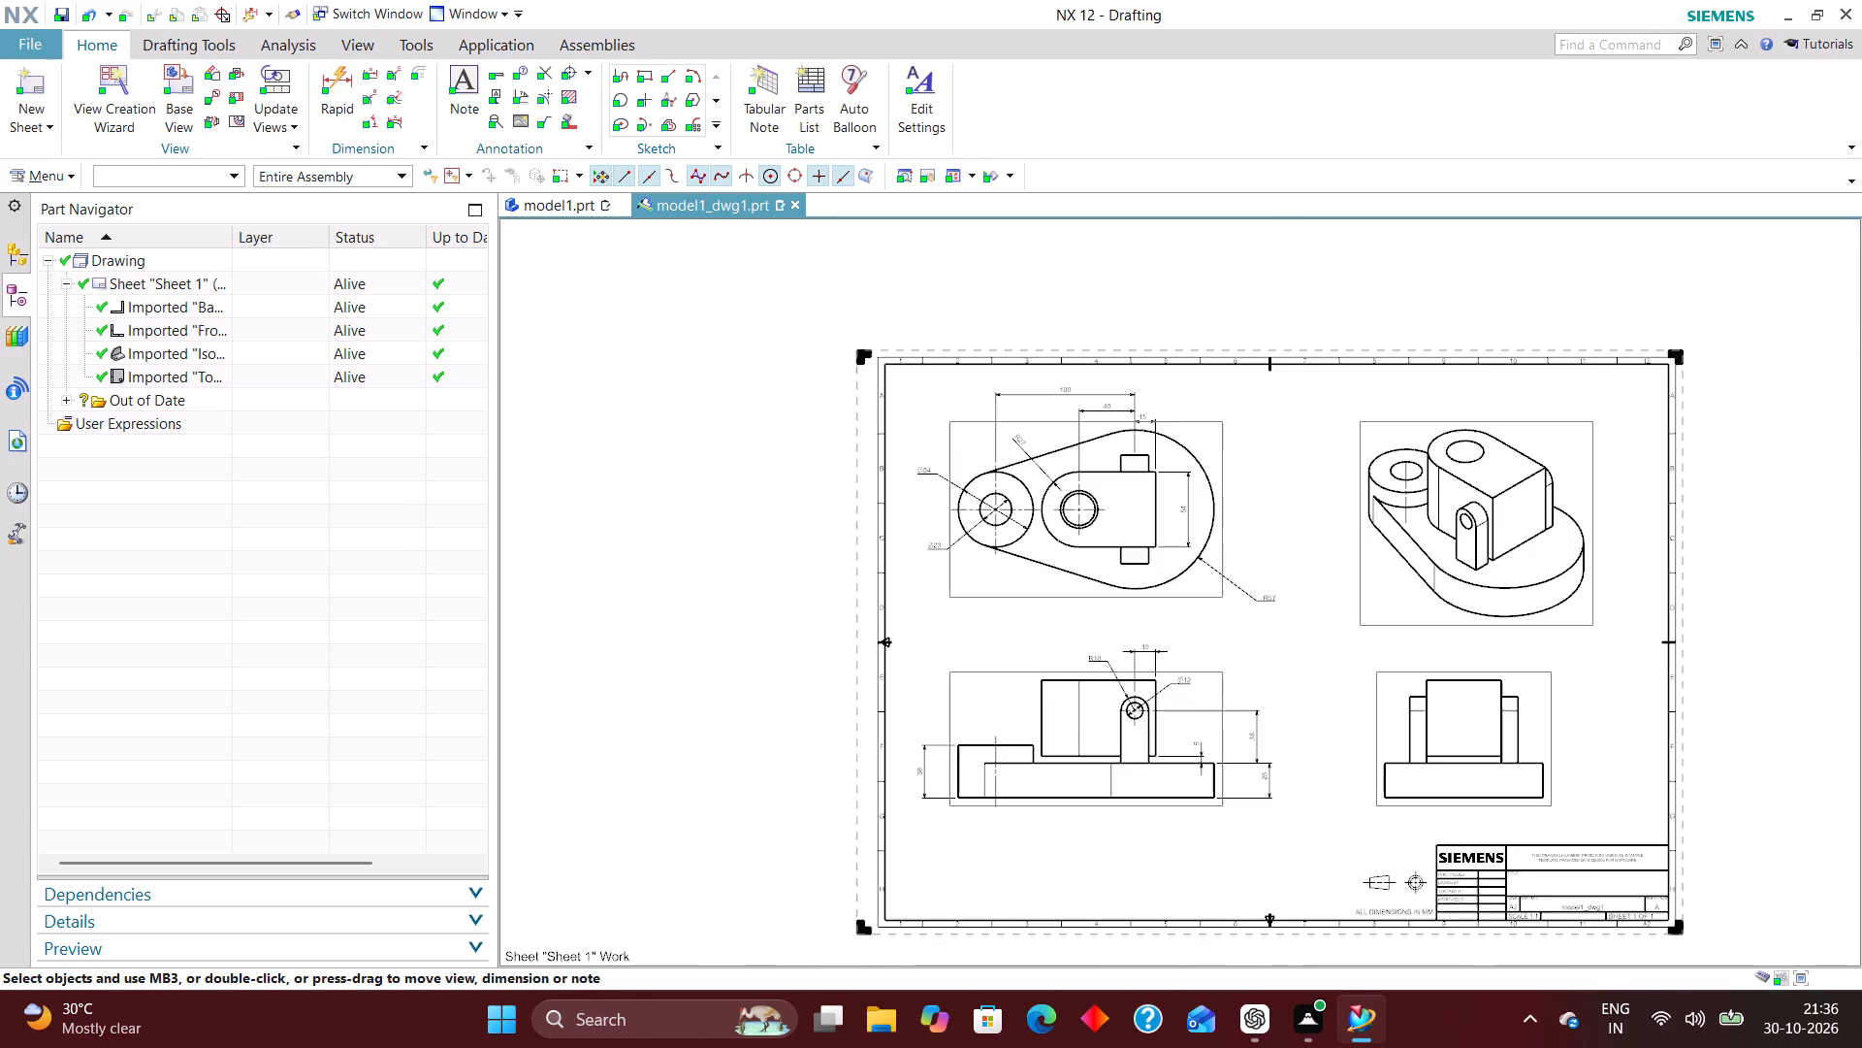
scroll(1353, 688, "up", 2)
right_click_drag(1335, 513, 1236, 643)
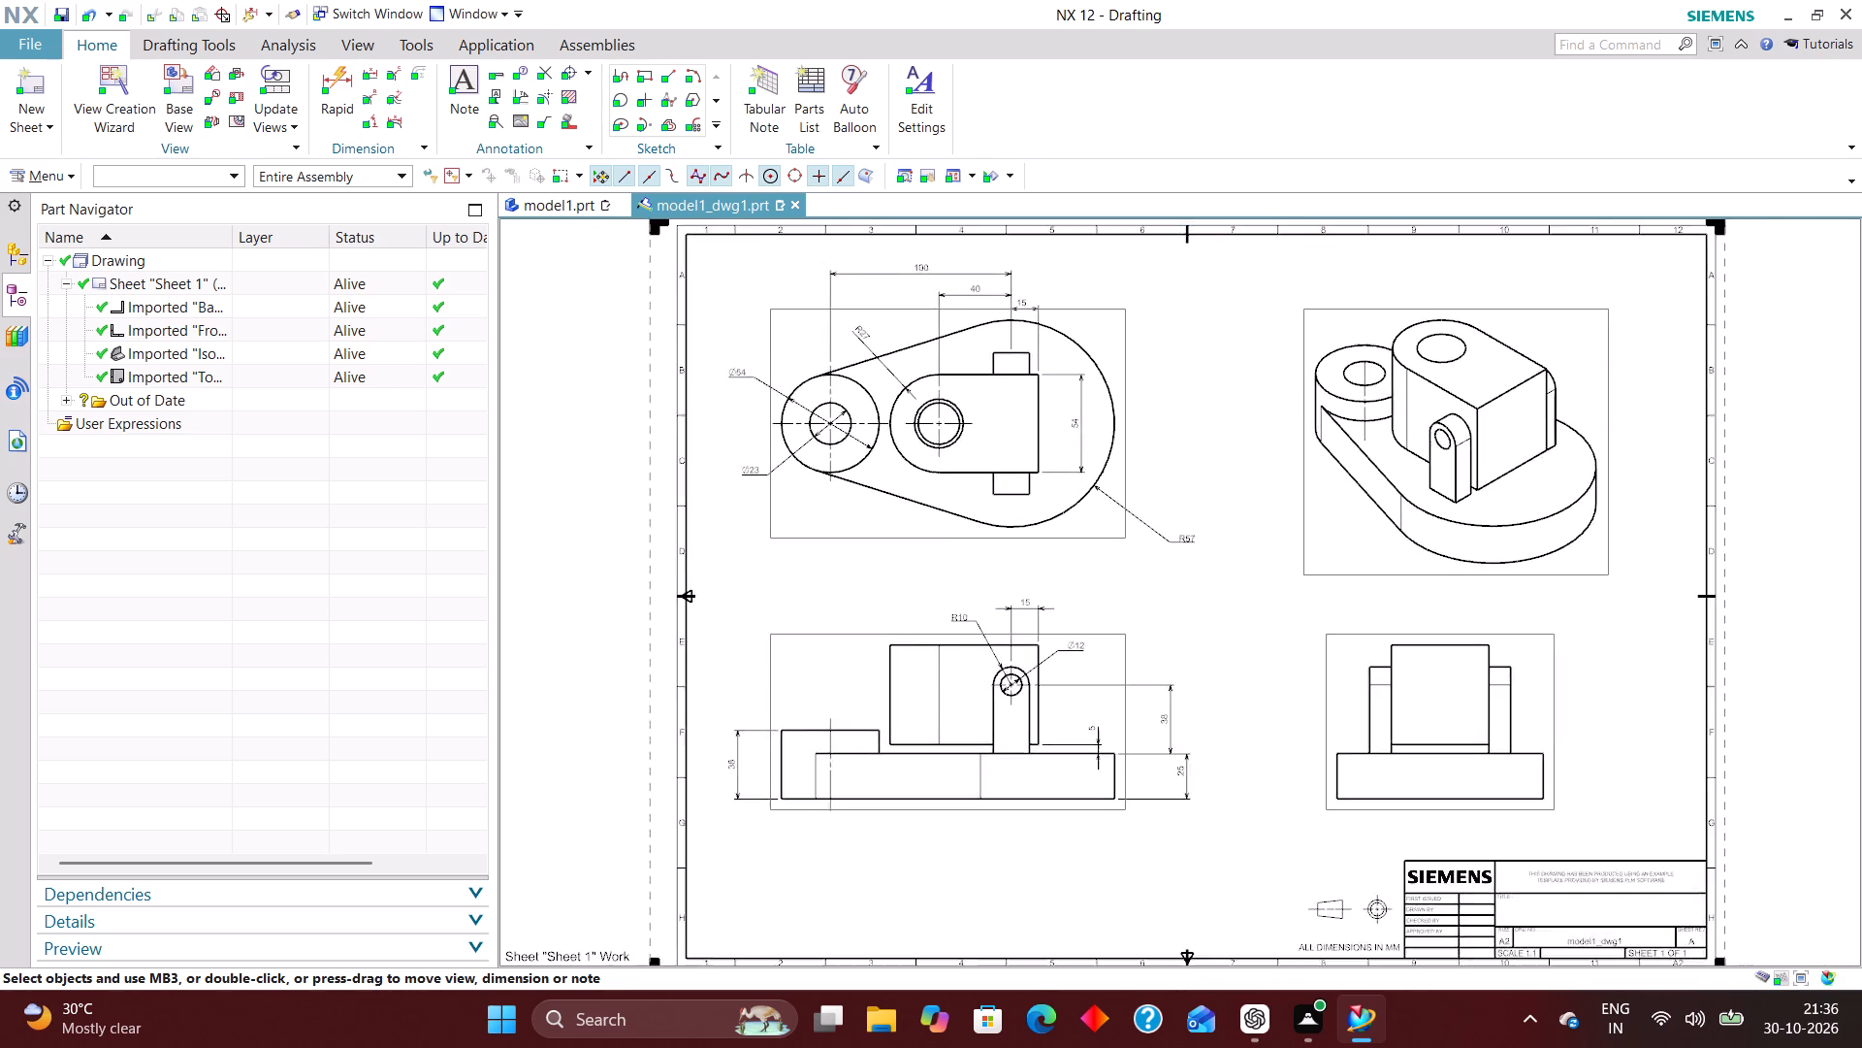
scroll(1462, 840, "up", 2)
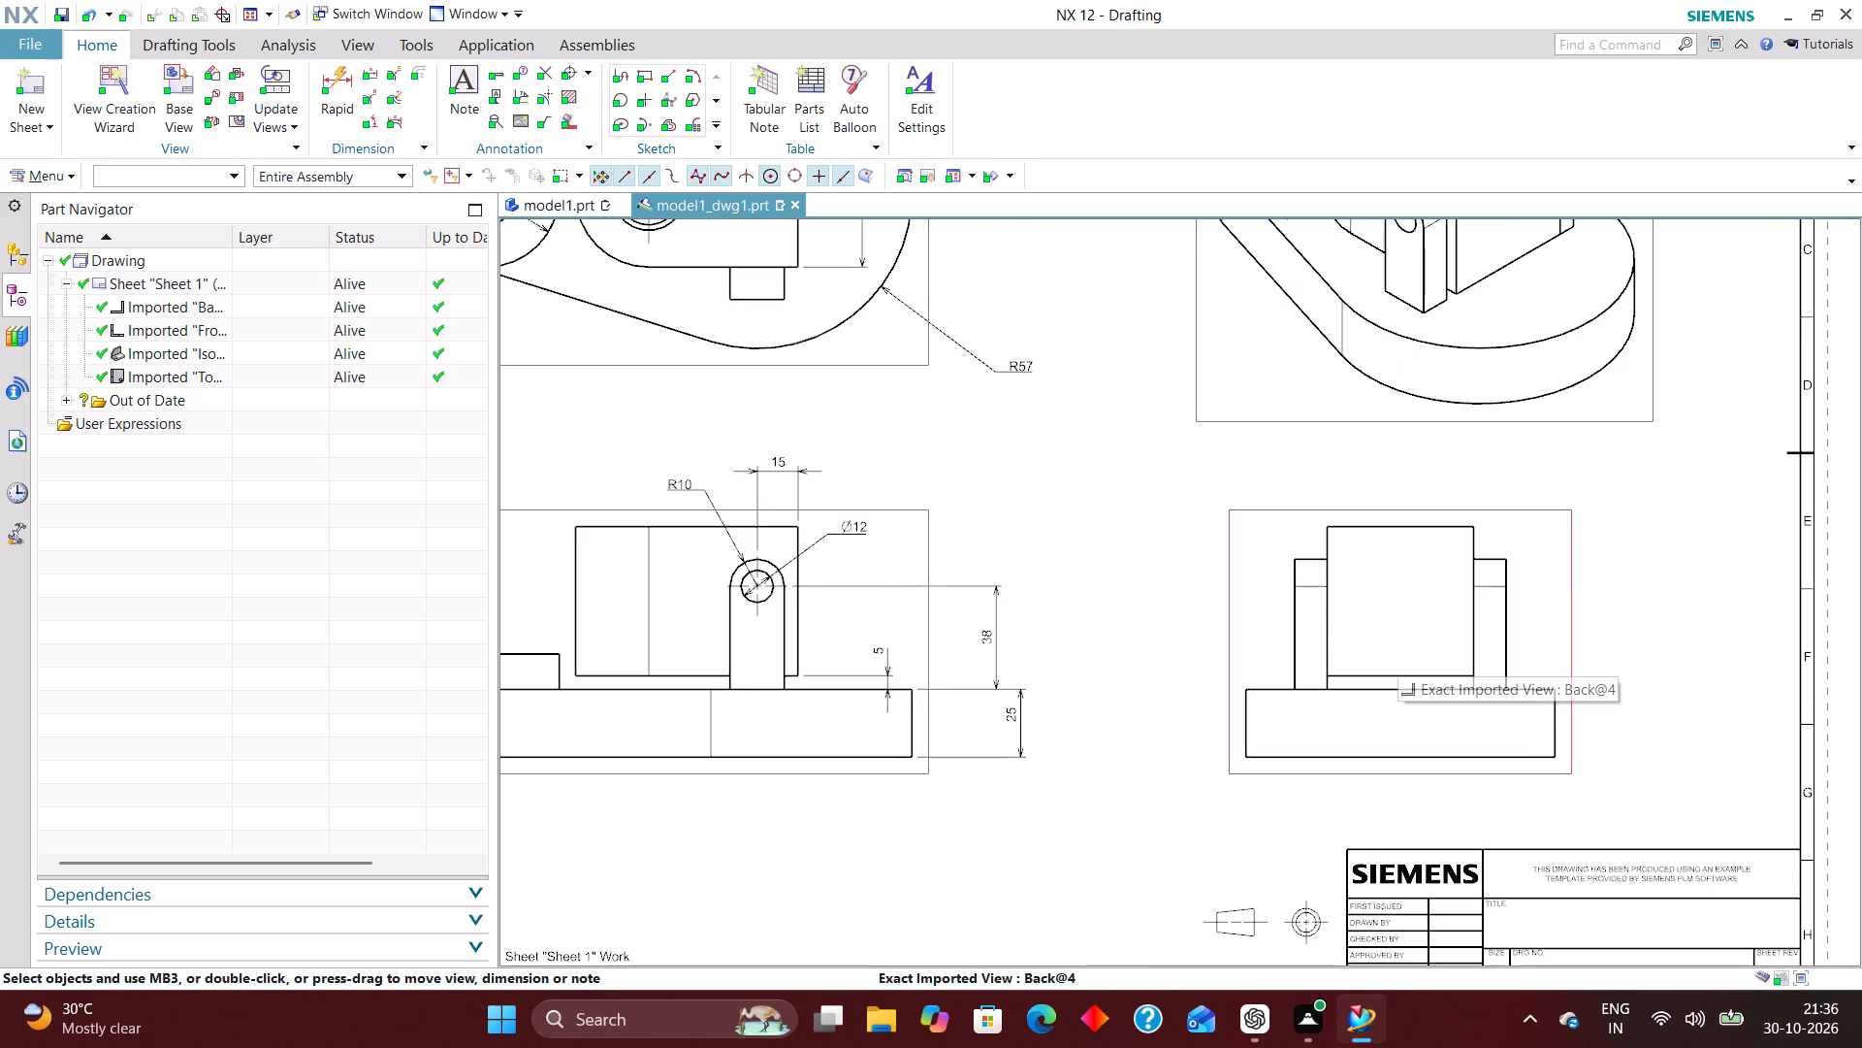
left_click(335, 81)
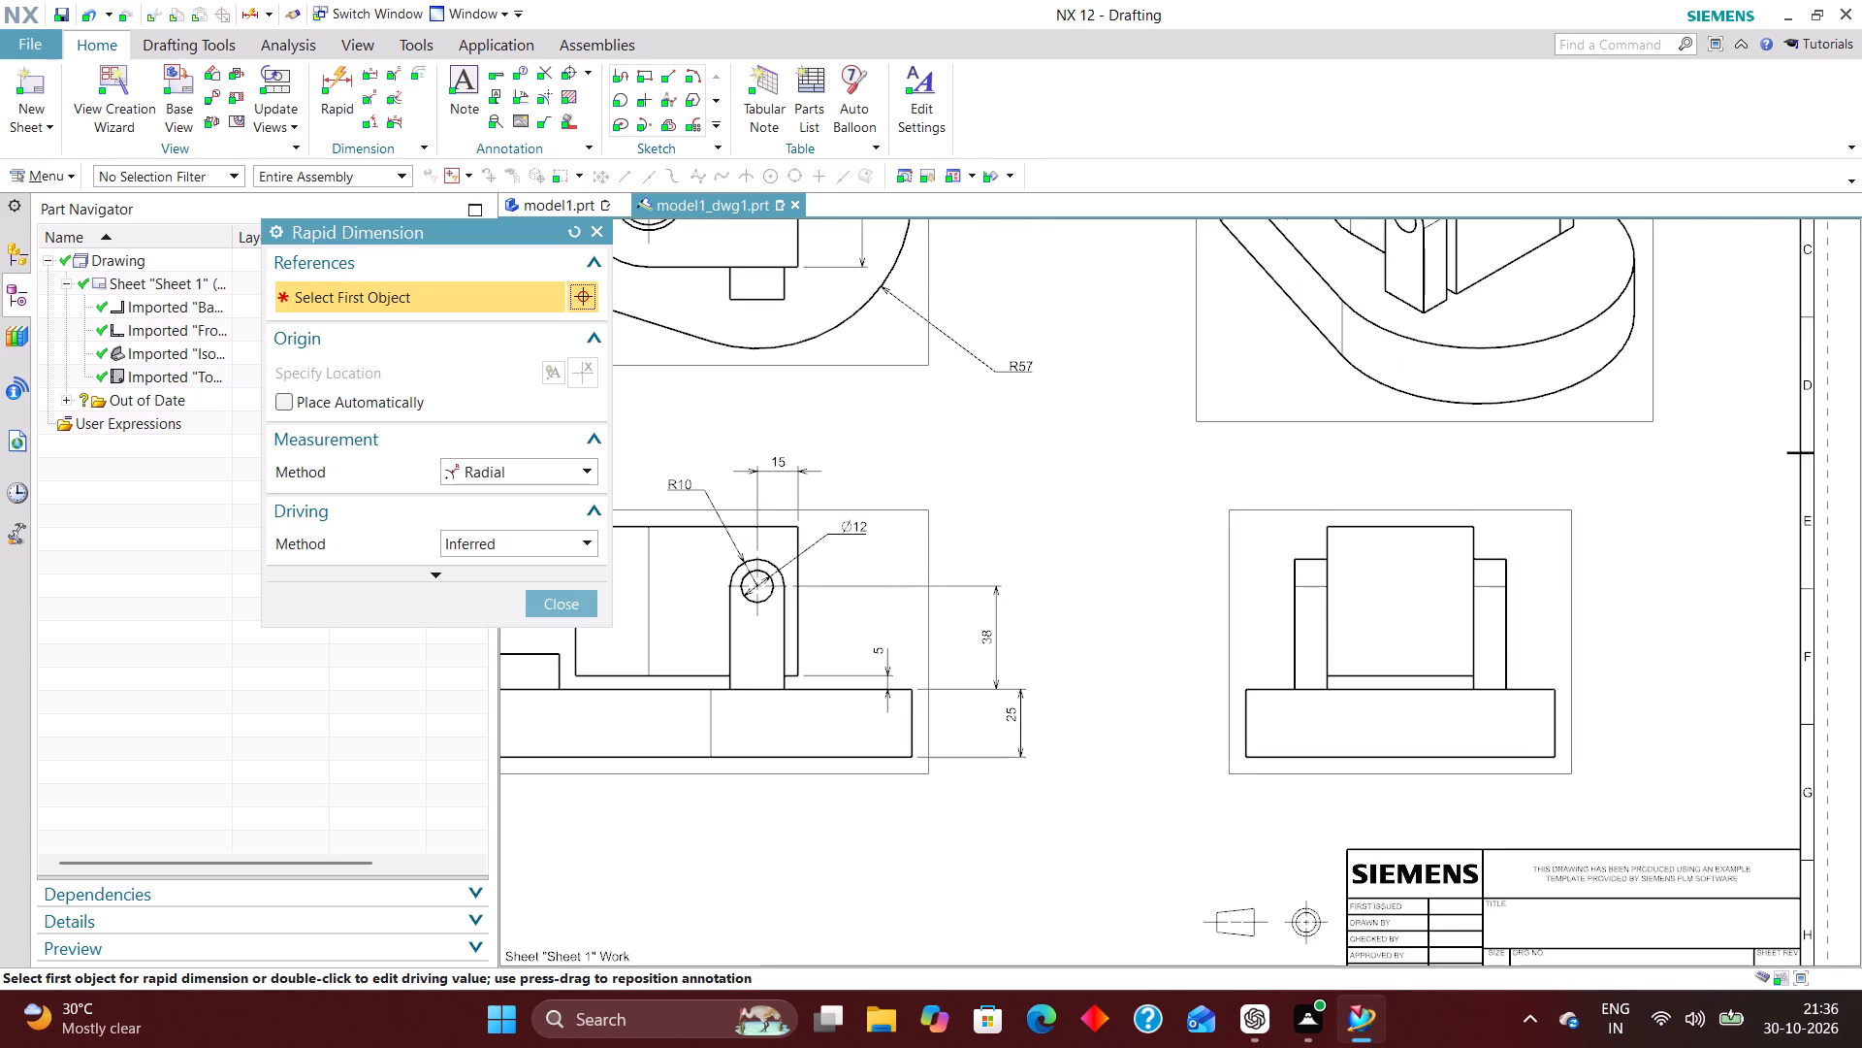
left_click(539, 472)
left_click(528, 500)
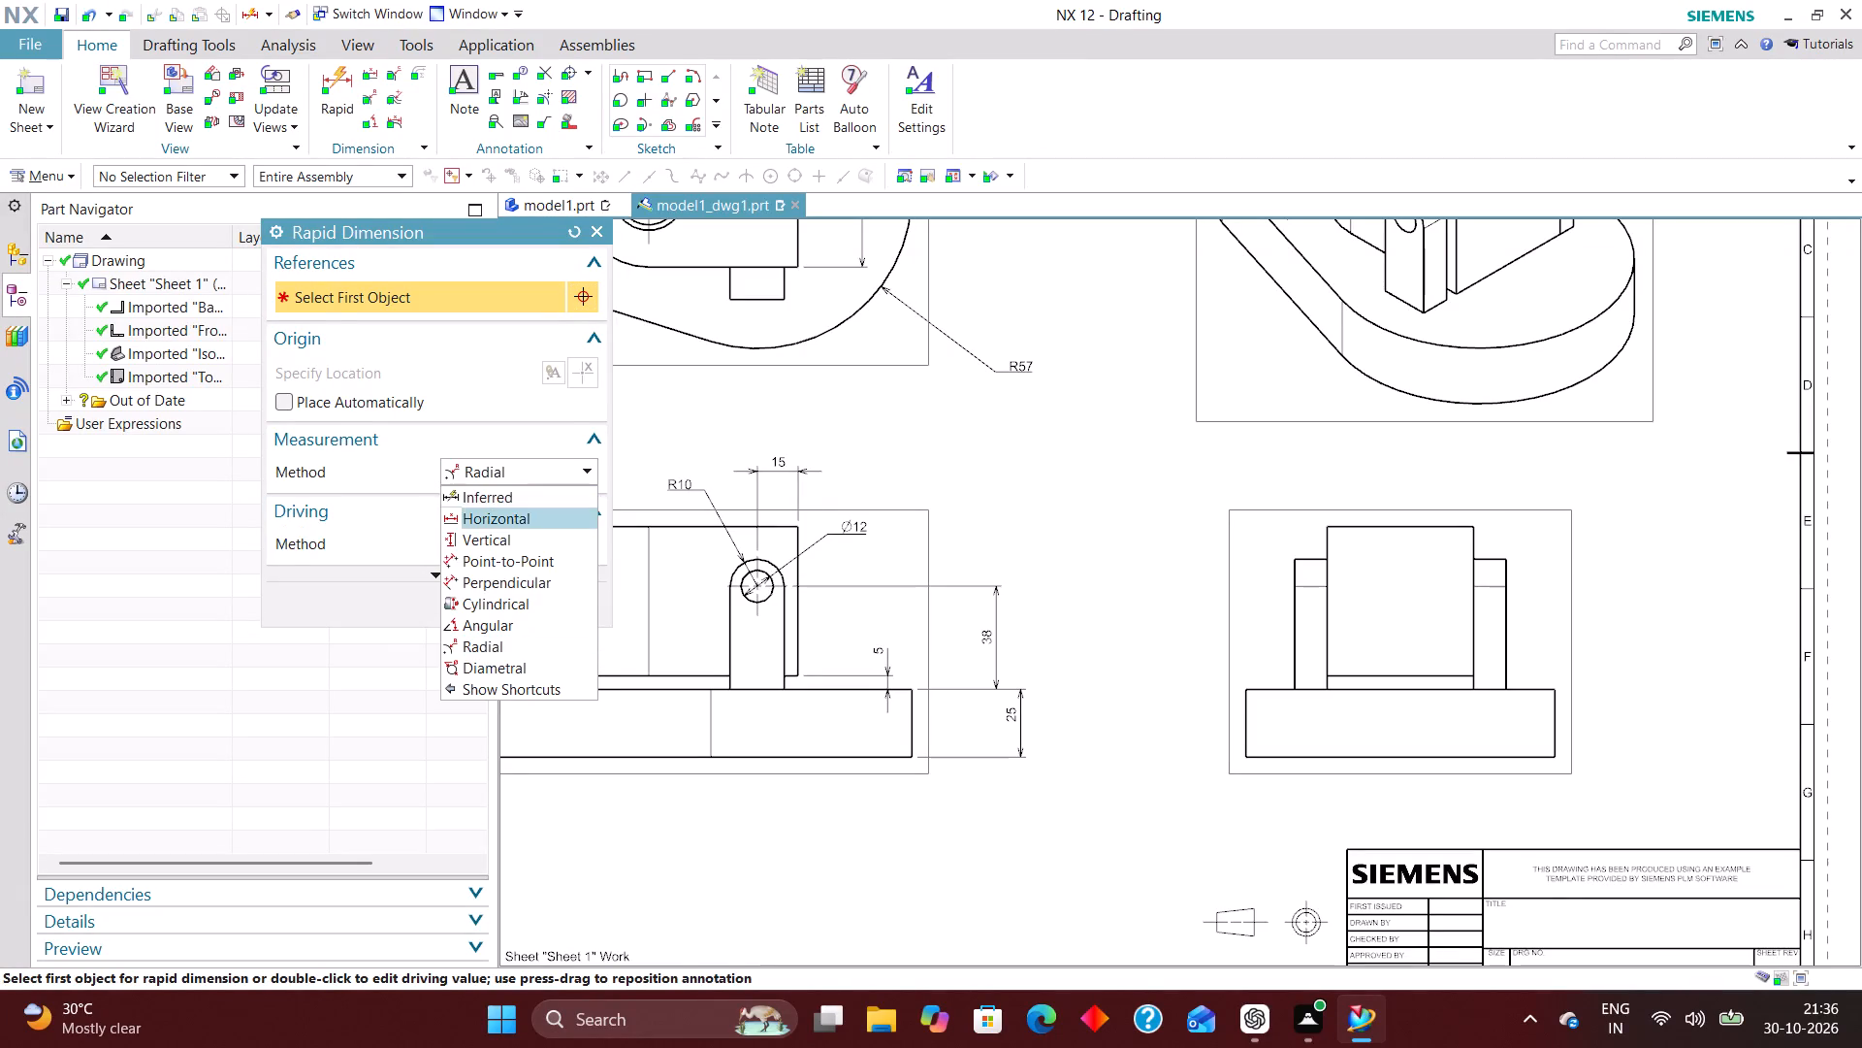
scroll(1537, 698, "down", 1)
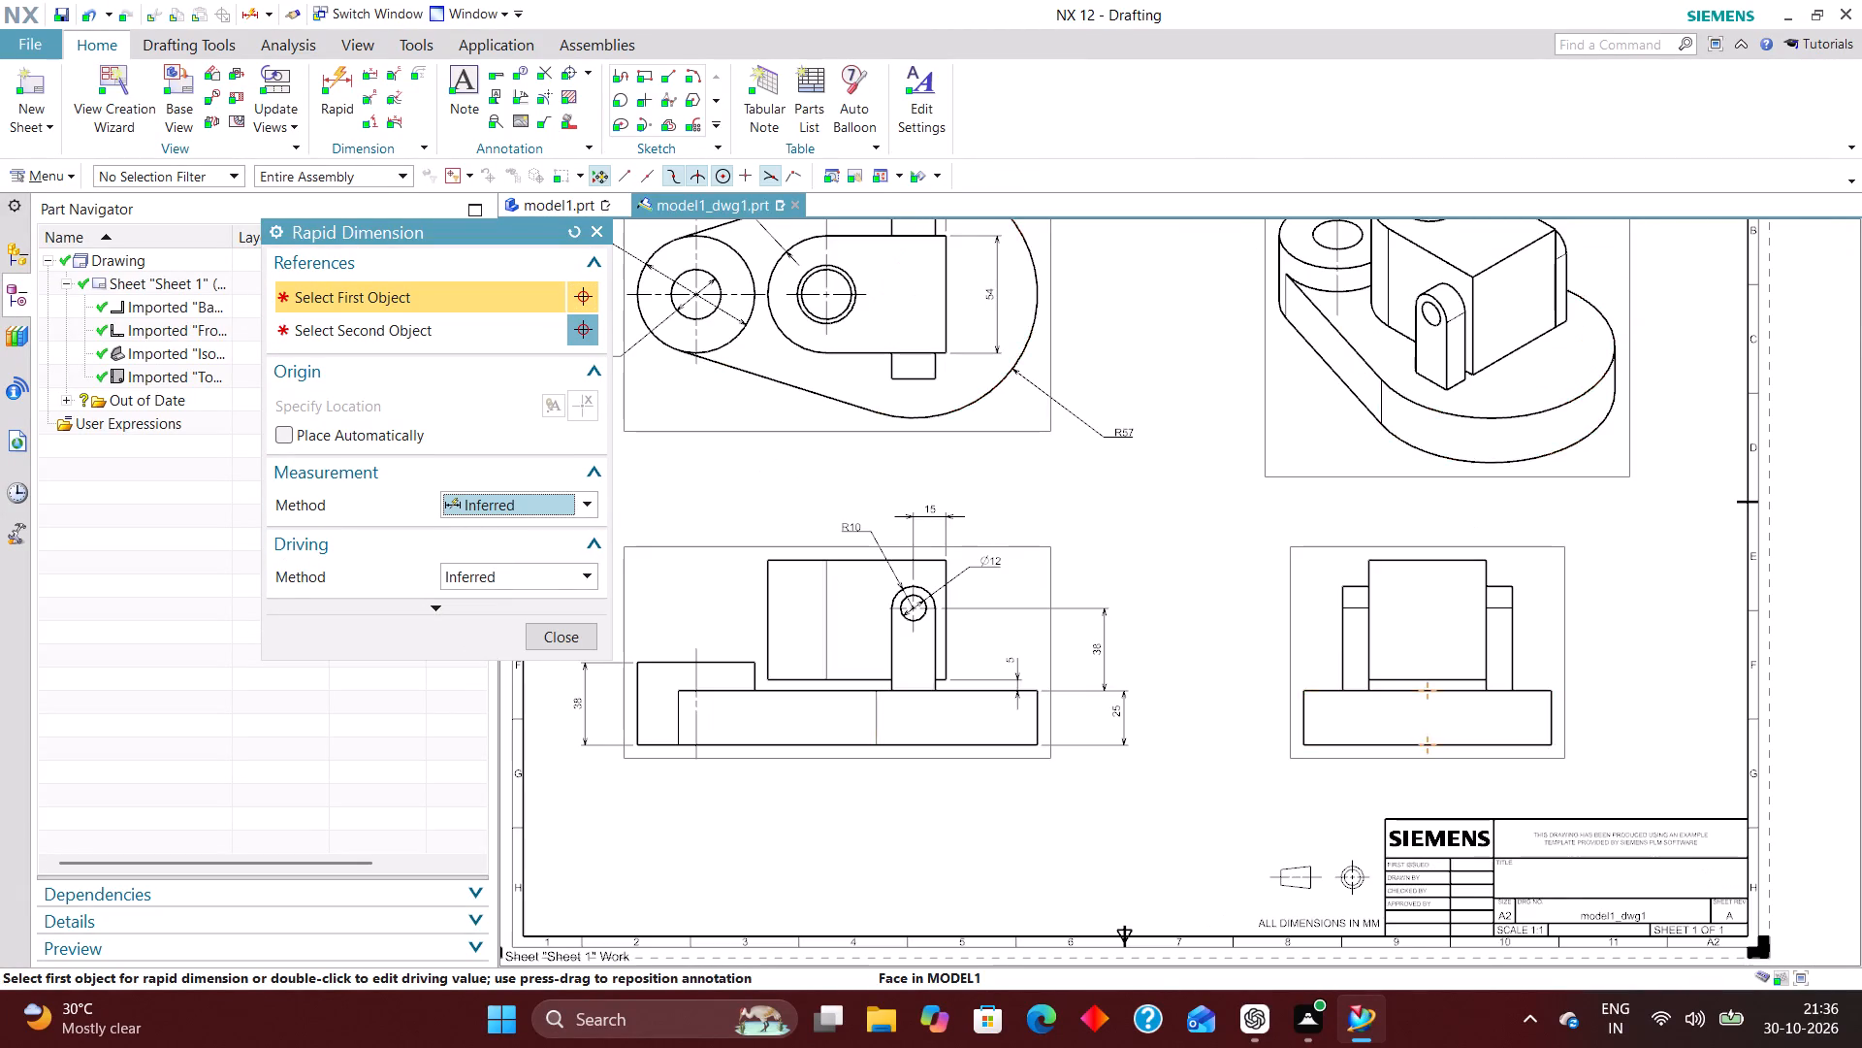
scroll(1251, 763, "up", 3)
left_click(1352, 729)
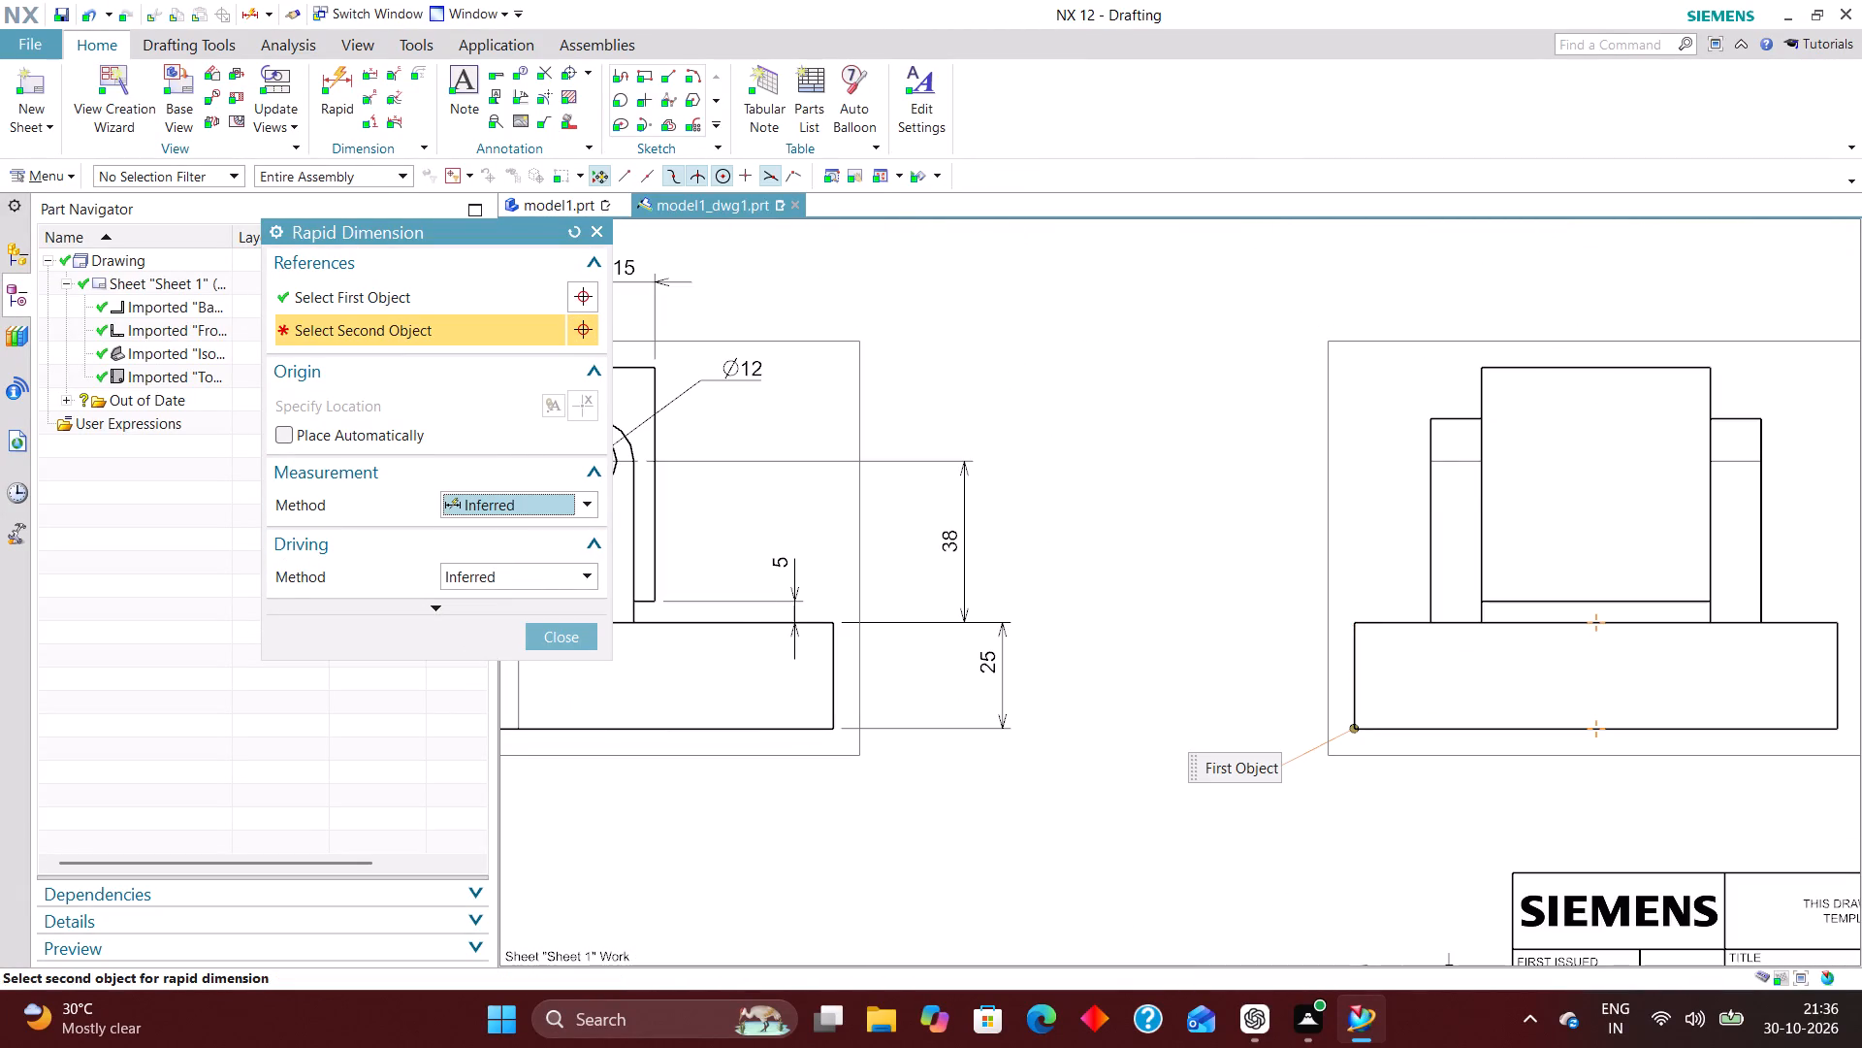
left_click(1480, 368)
left_click(1207, 541)
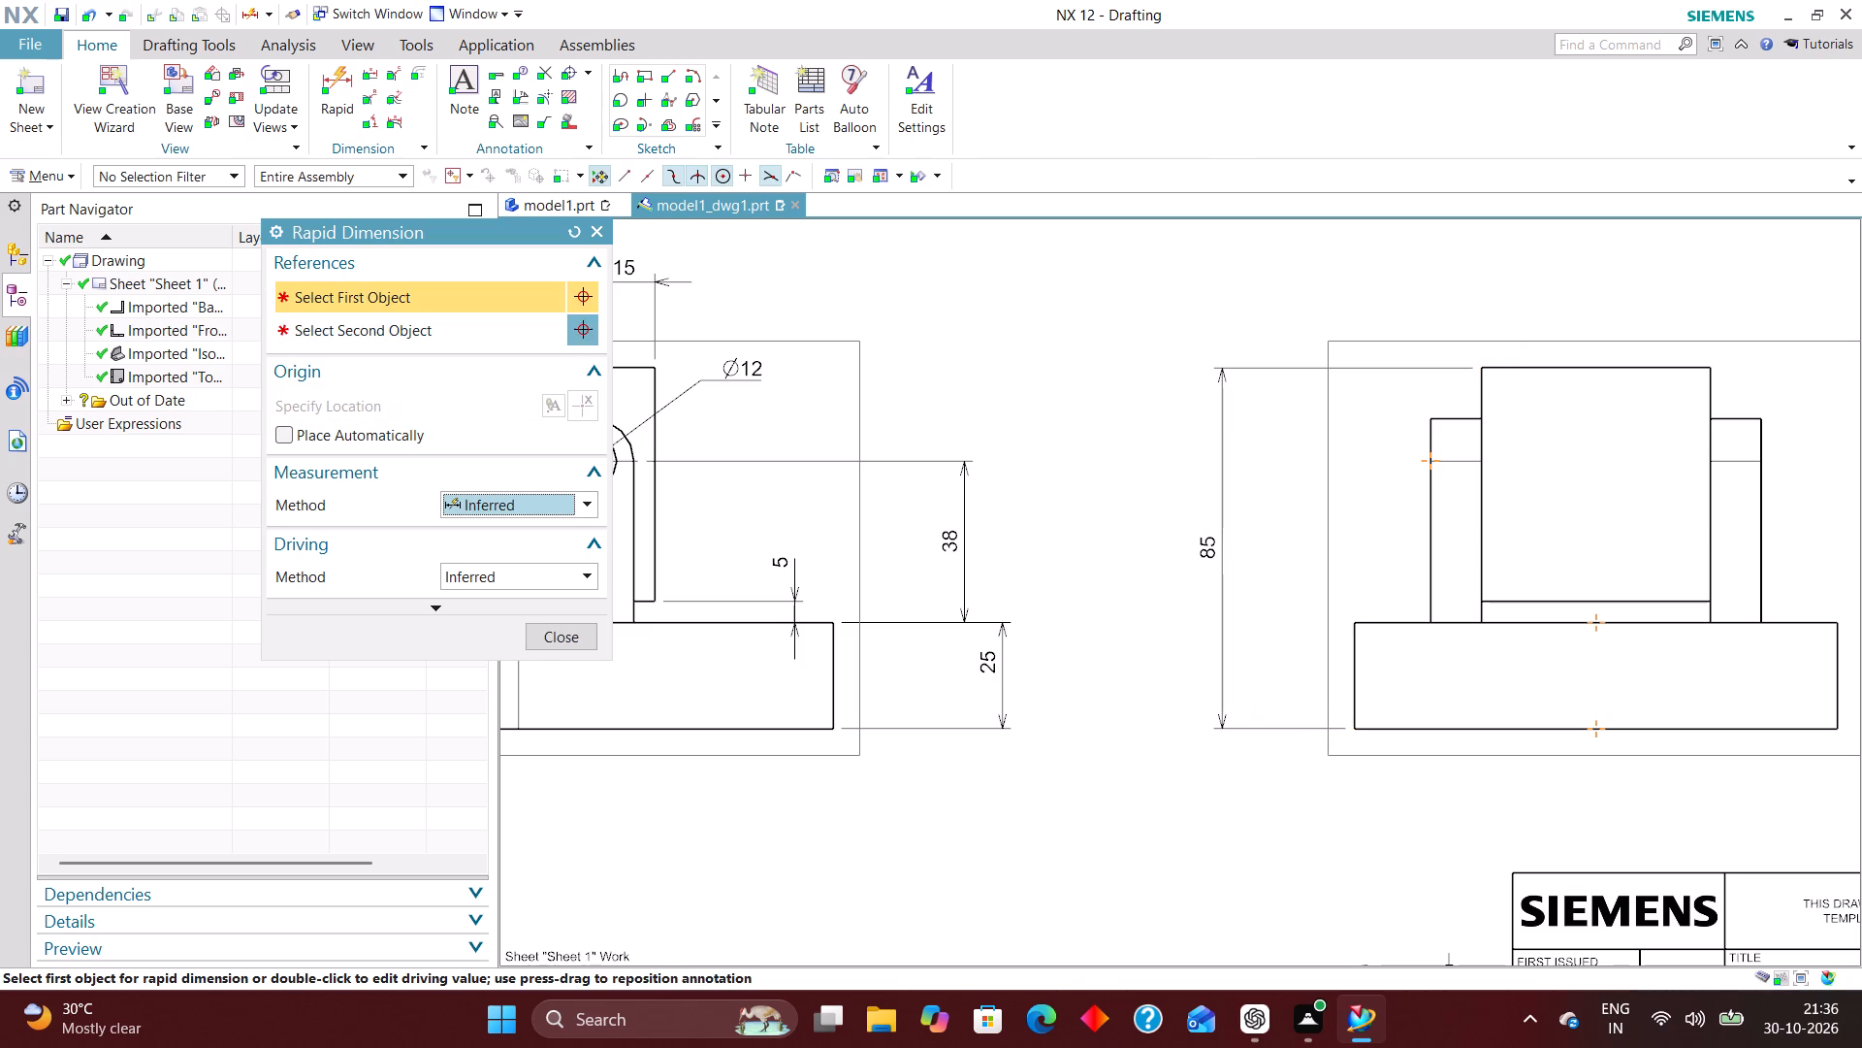
Dimension the widths of both side lugs in the end view, placing each dimension above its lug.
scroll(1453, 409, "up", 3)
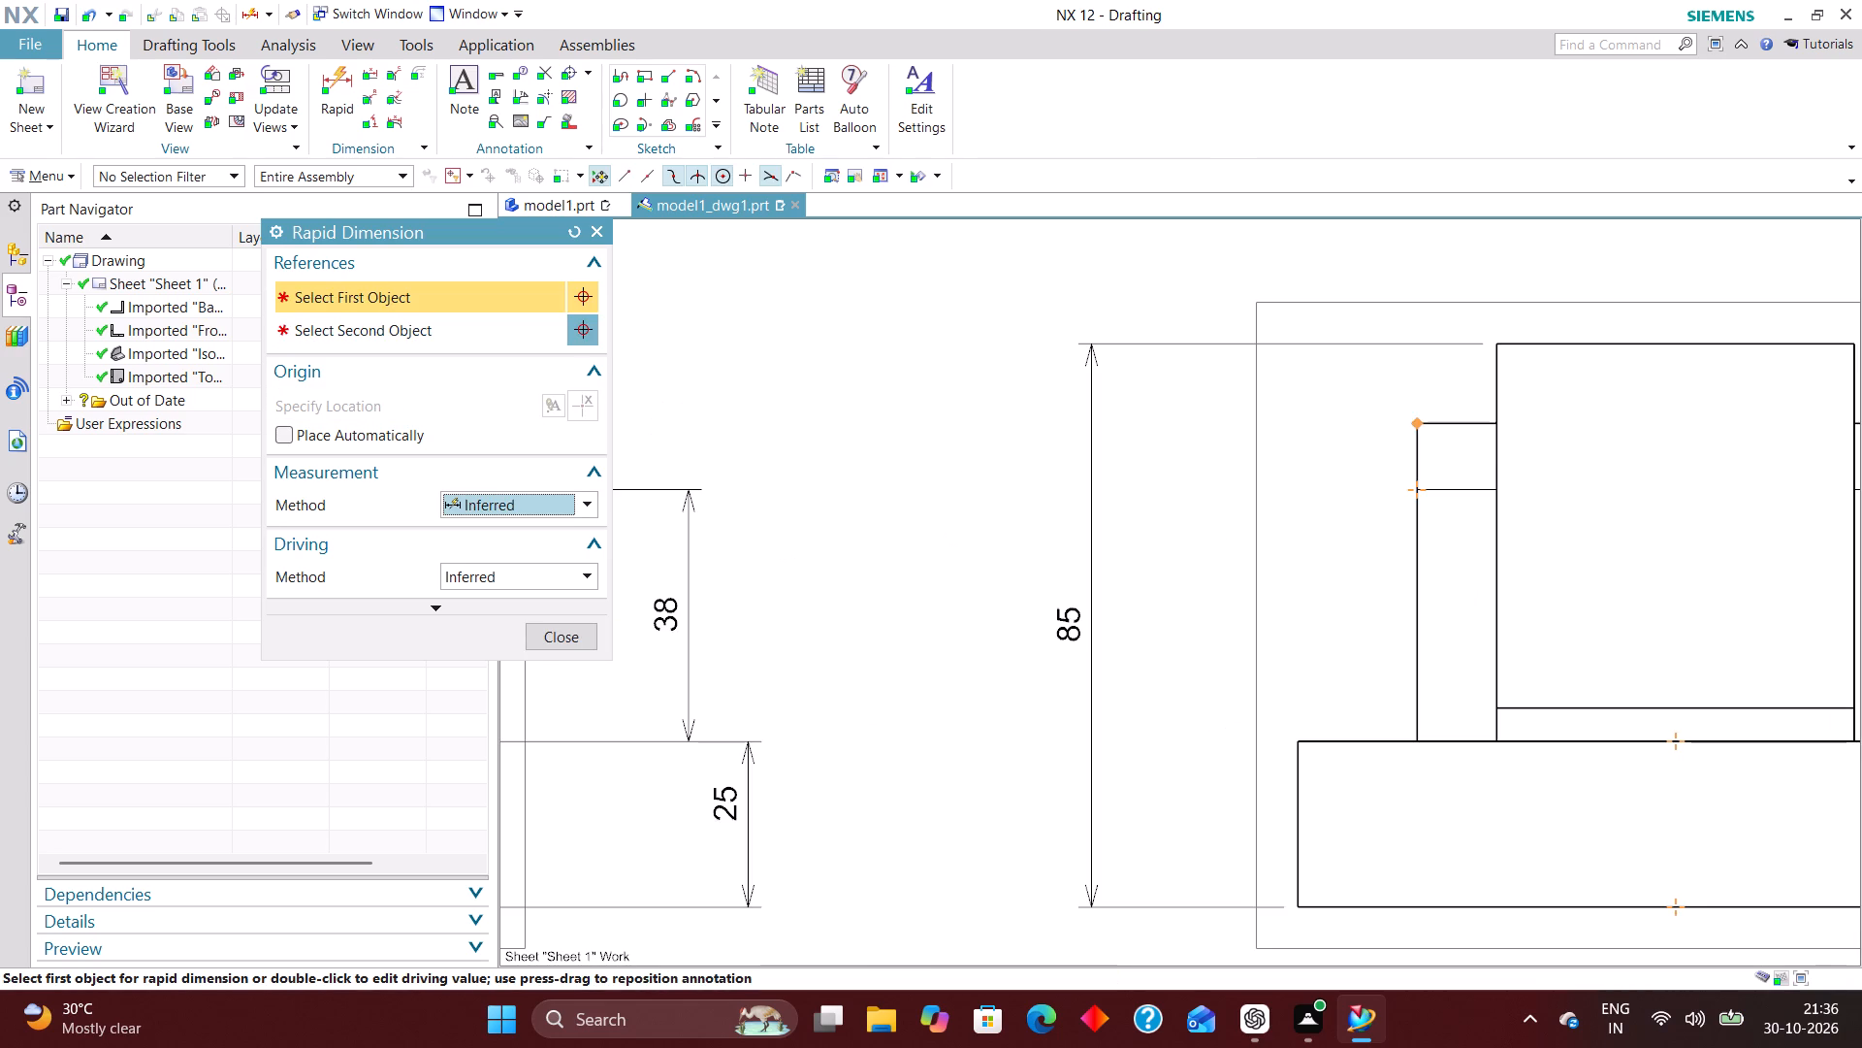
left_click(1418, 424)
left_click(1494, 423)
scroll(1451, 513, "down", 2)
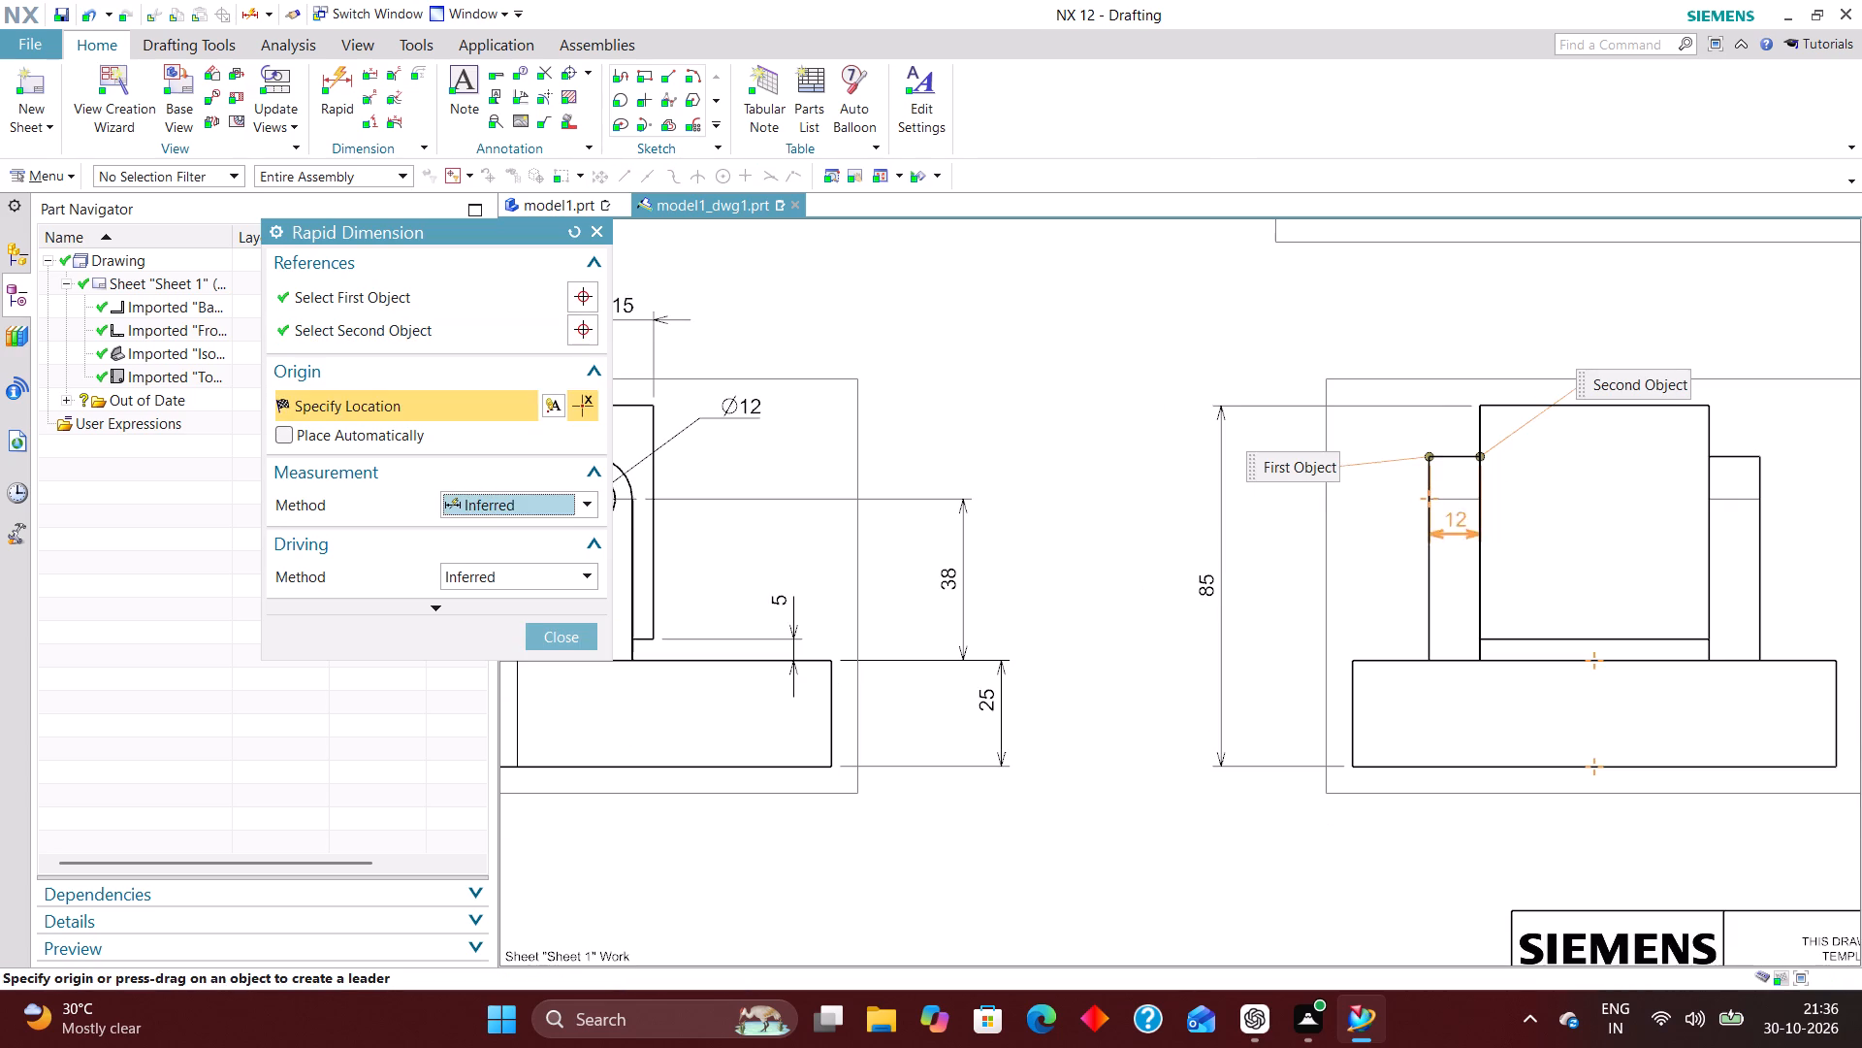
left_click(1461, 341)
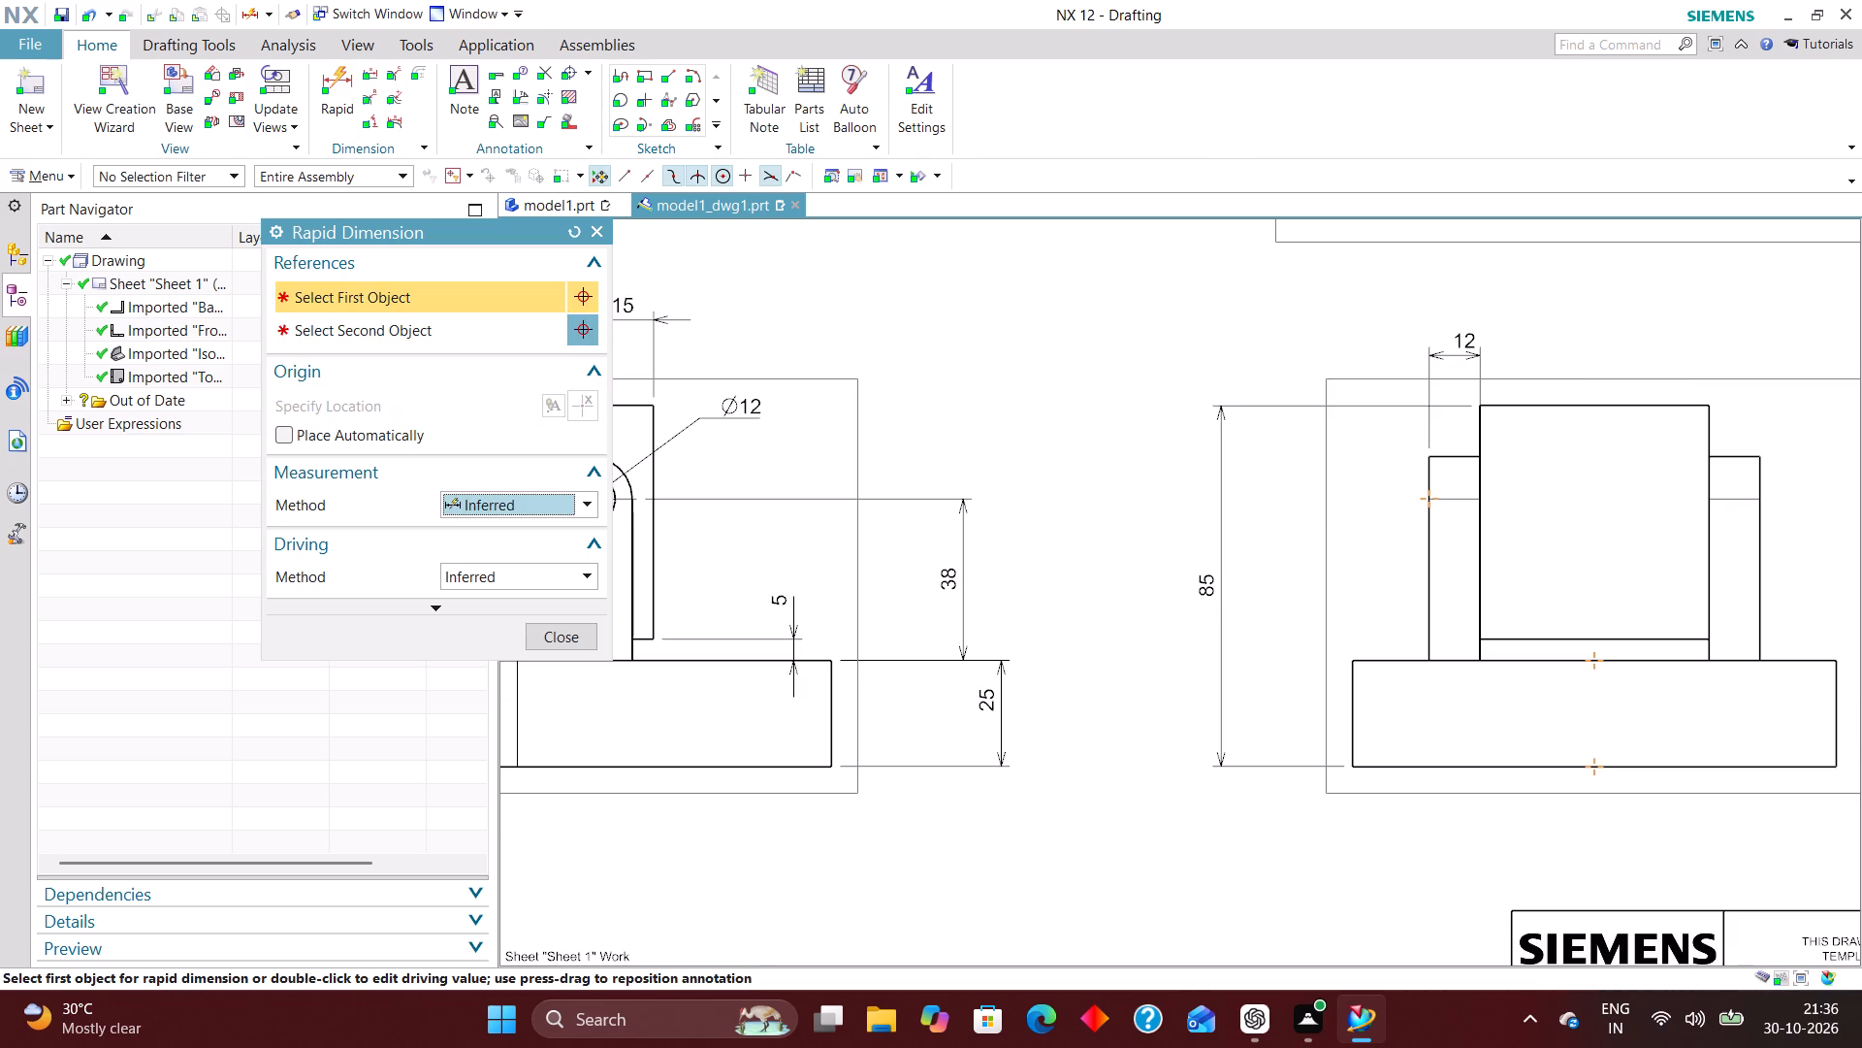
scroll(1785, 462, "up", 2)
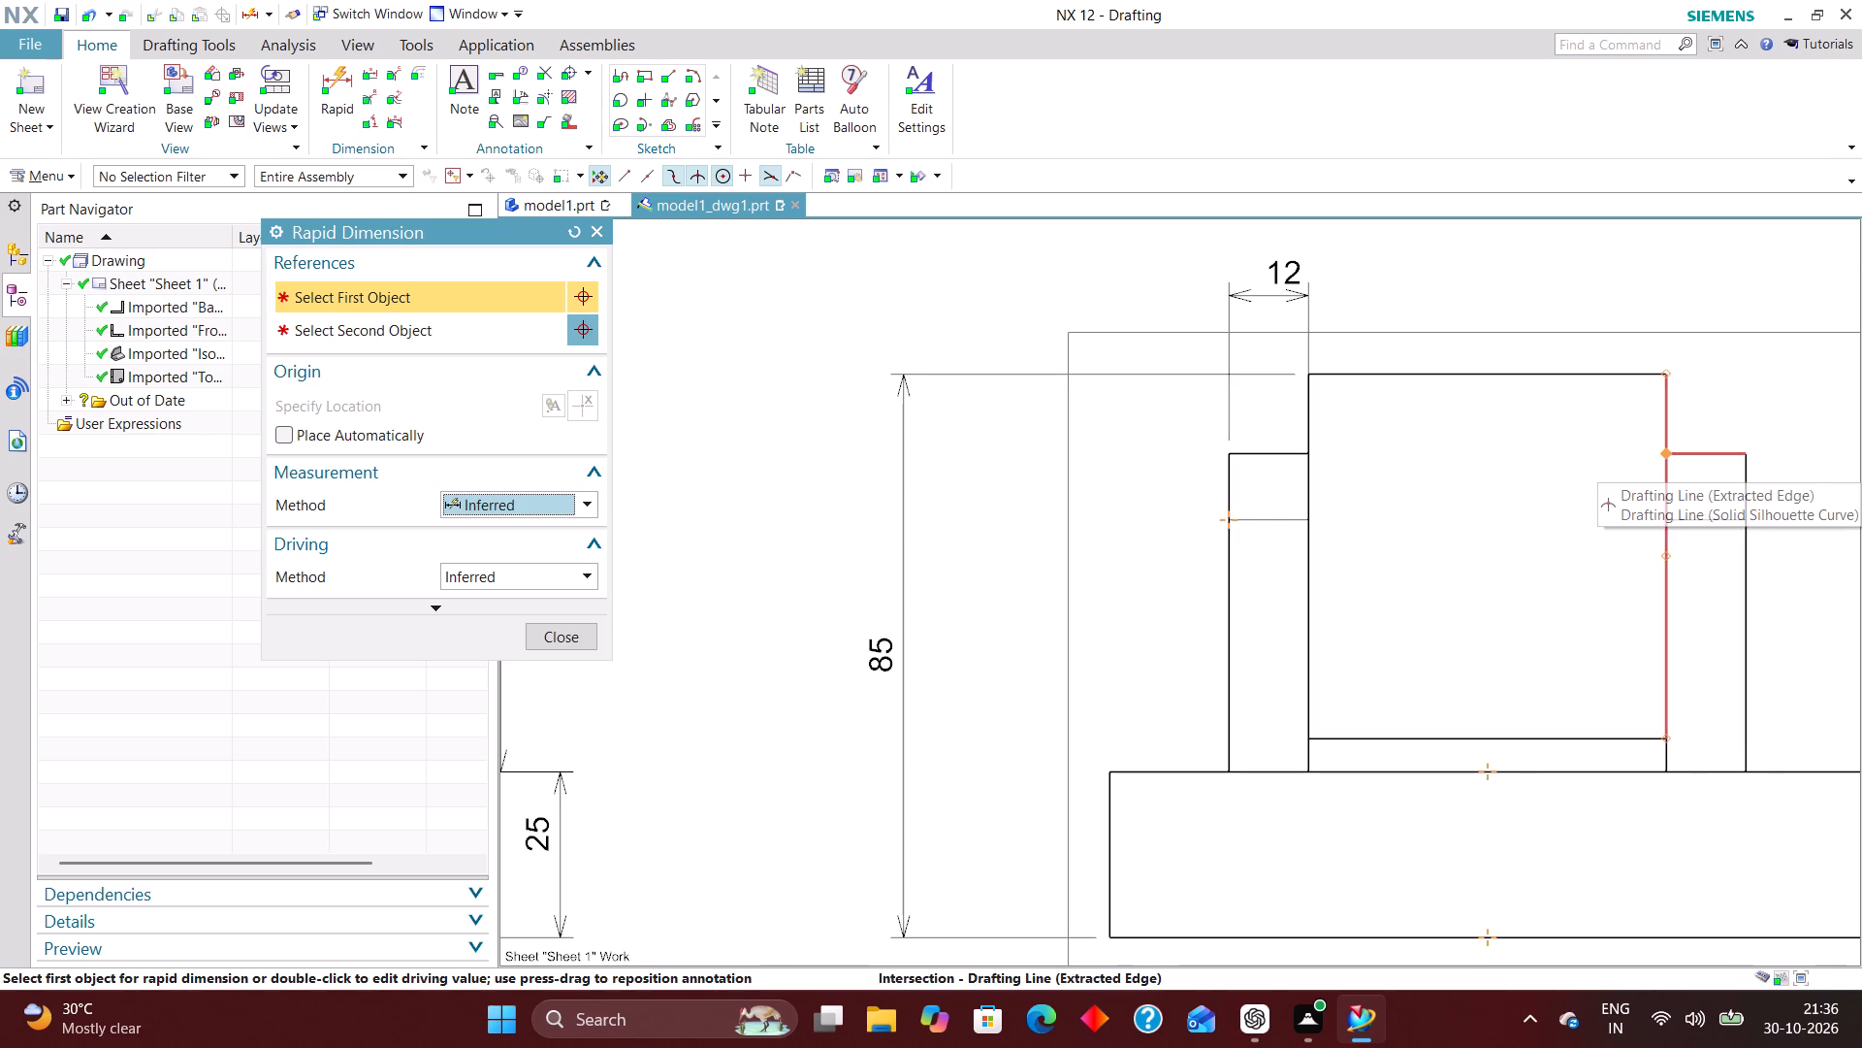
left_click(1667, 457)
left_click(1750, 454)
left_click(1713, 255)
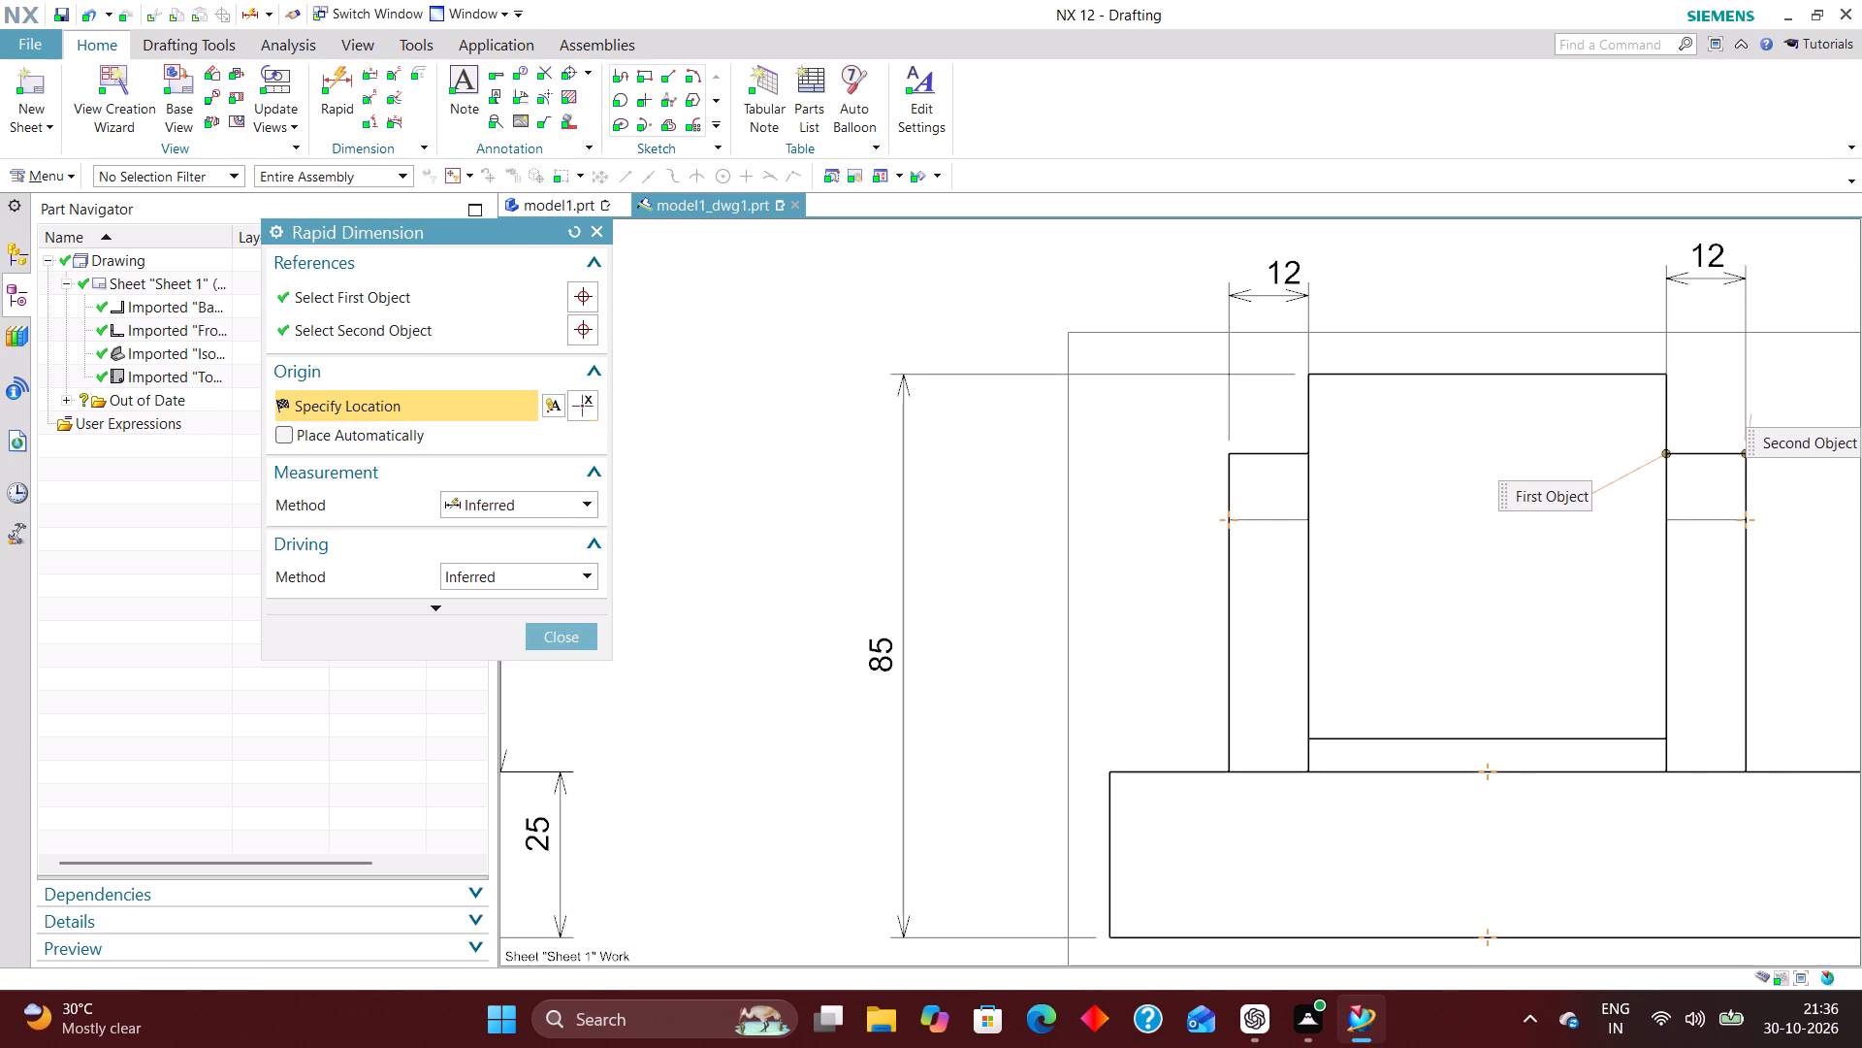
left_click(586, 639)
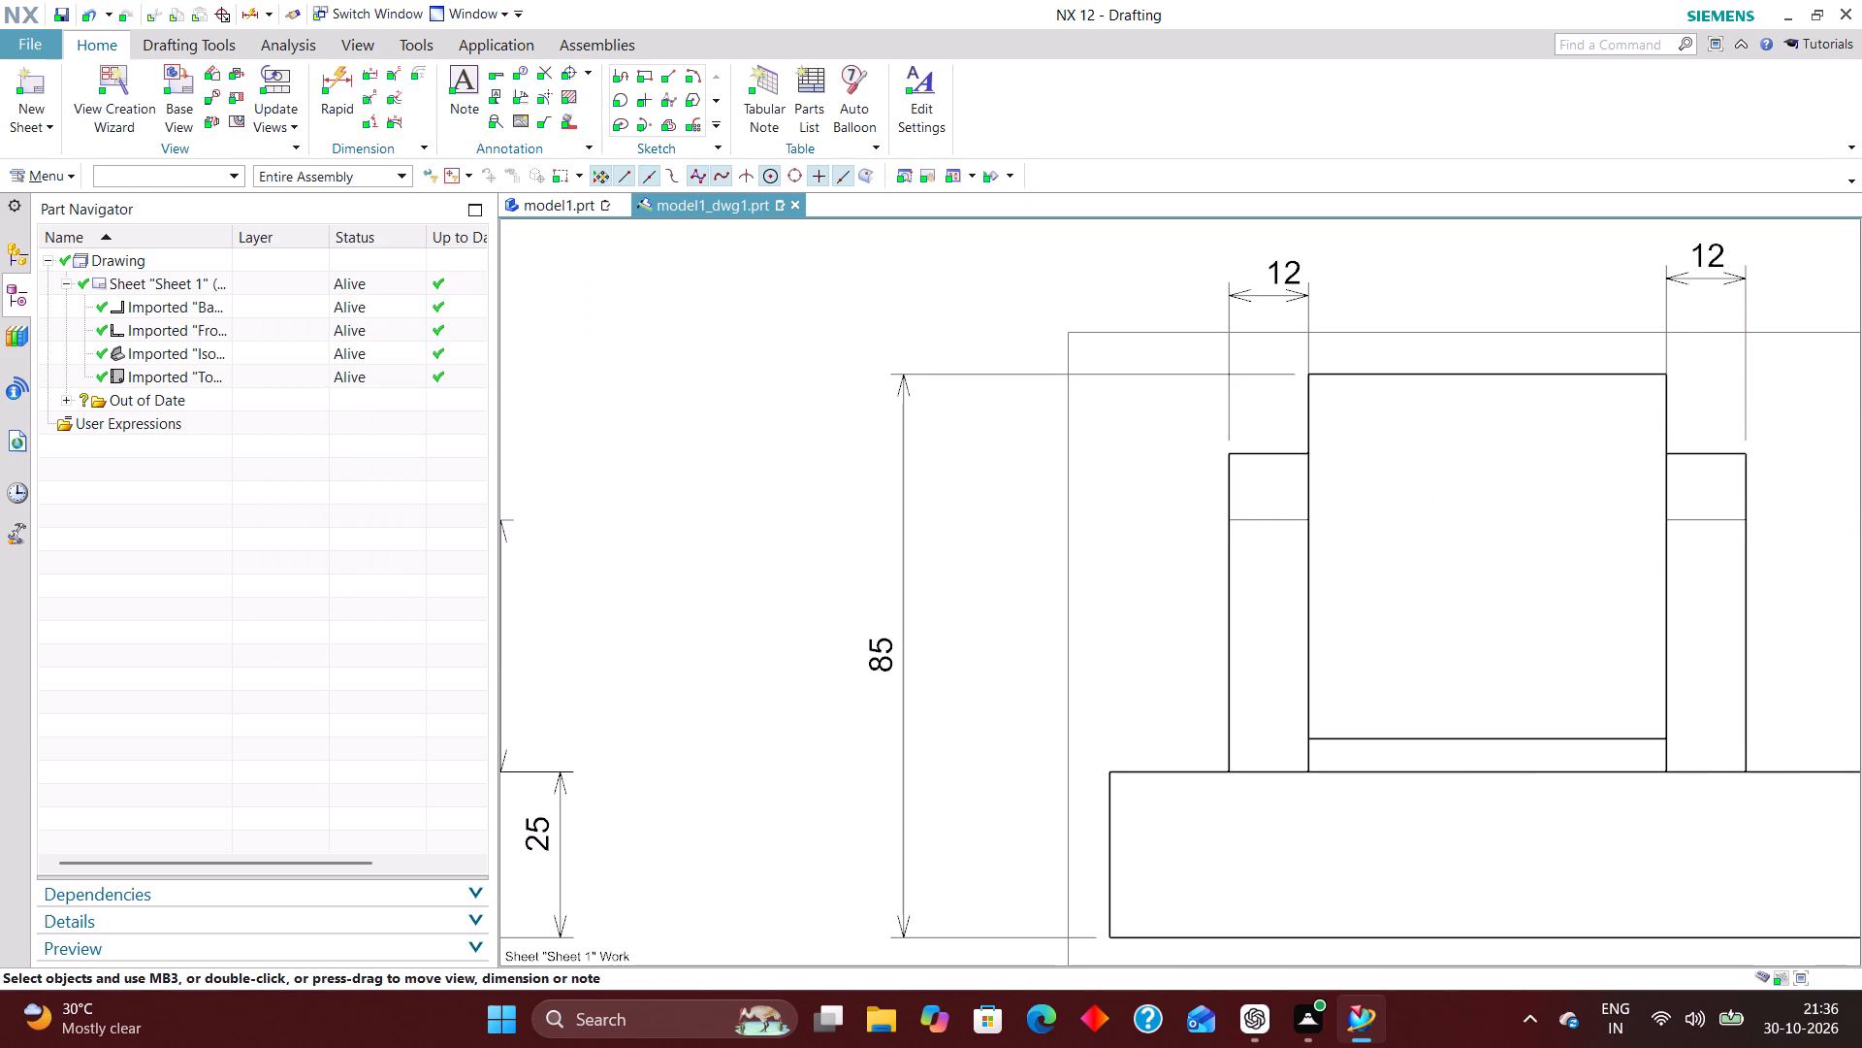
Set the arrowheads of both lug width dimensions in the end view to Out.
scroll(1459, 641, "down", 1)
scroll(1282, 369, "up", 4)
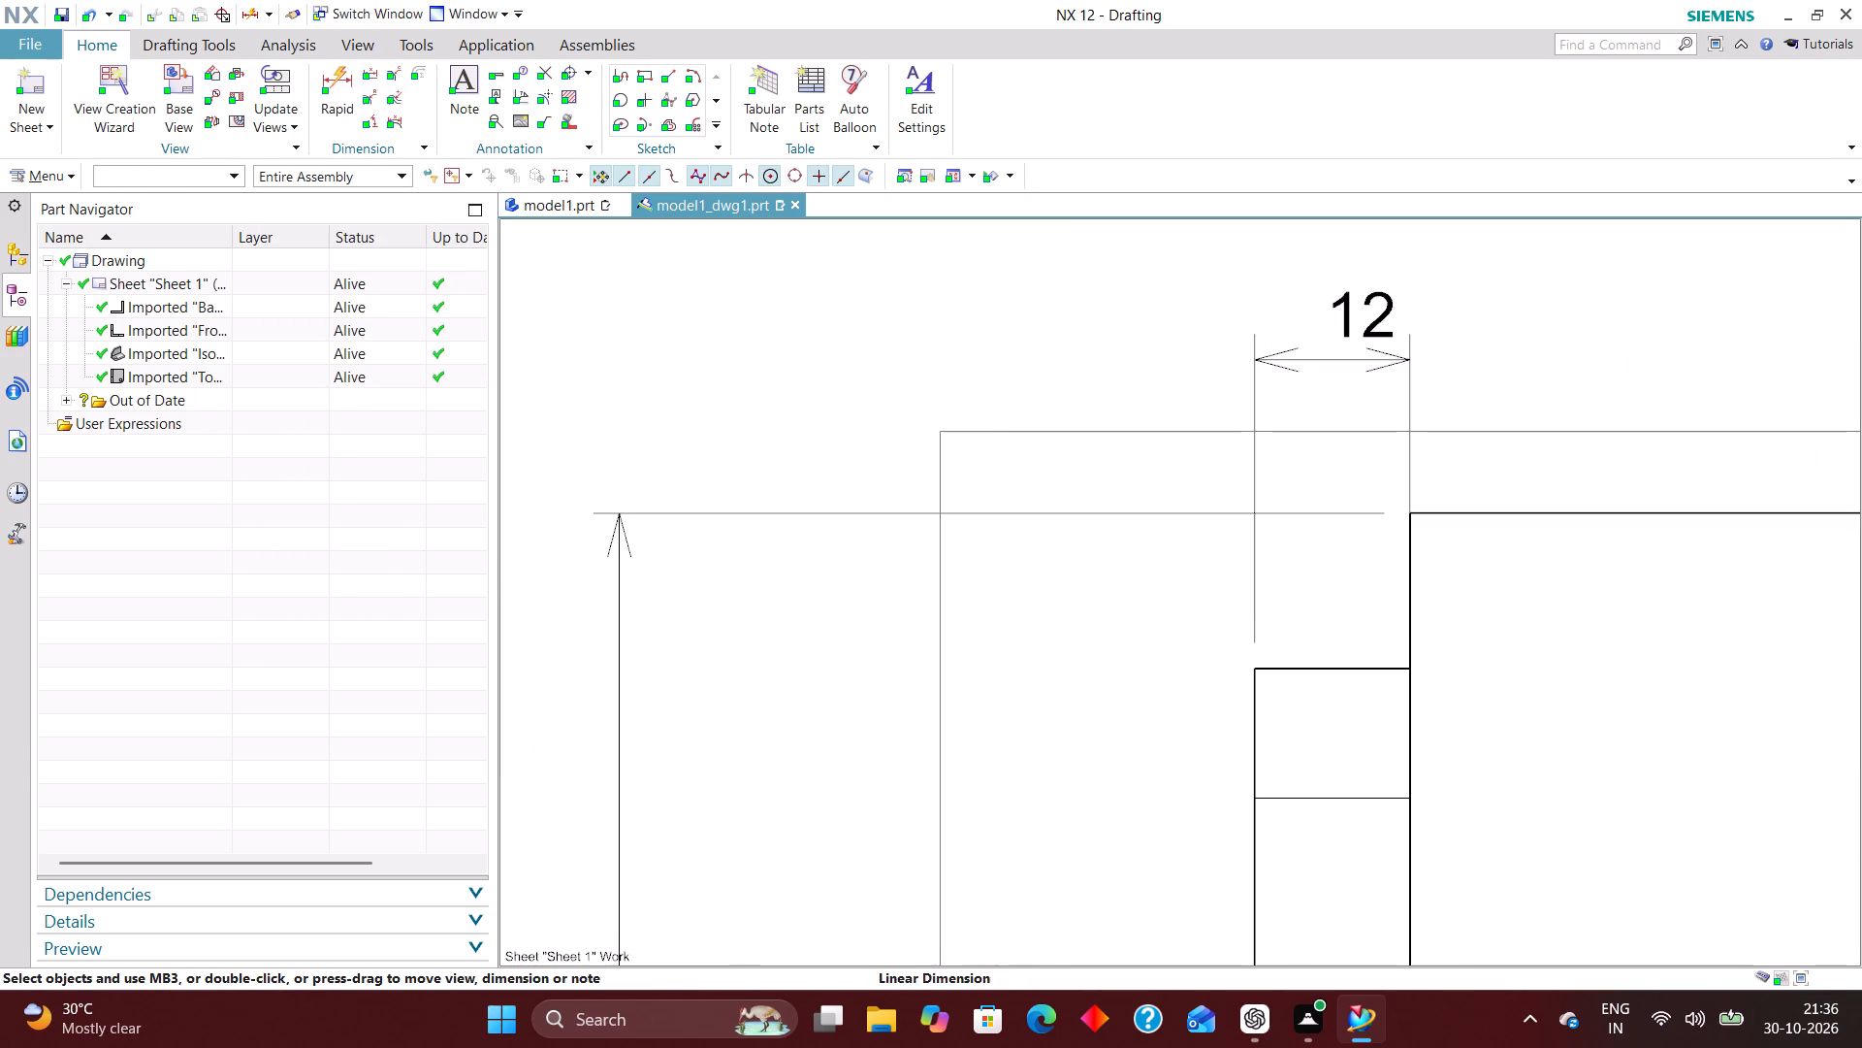
double_click(1327, 362)
left_click(1405, 359)
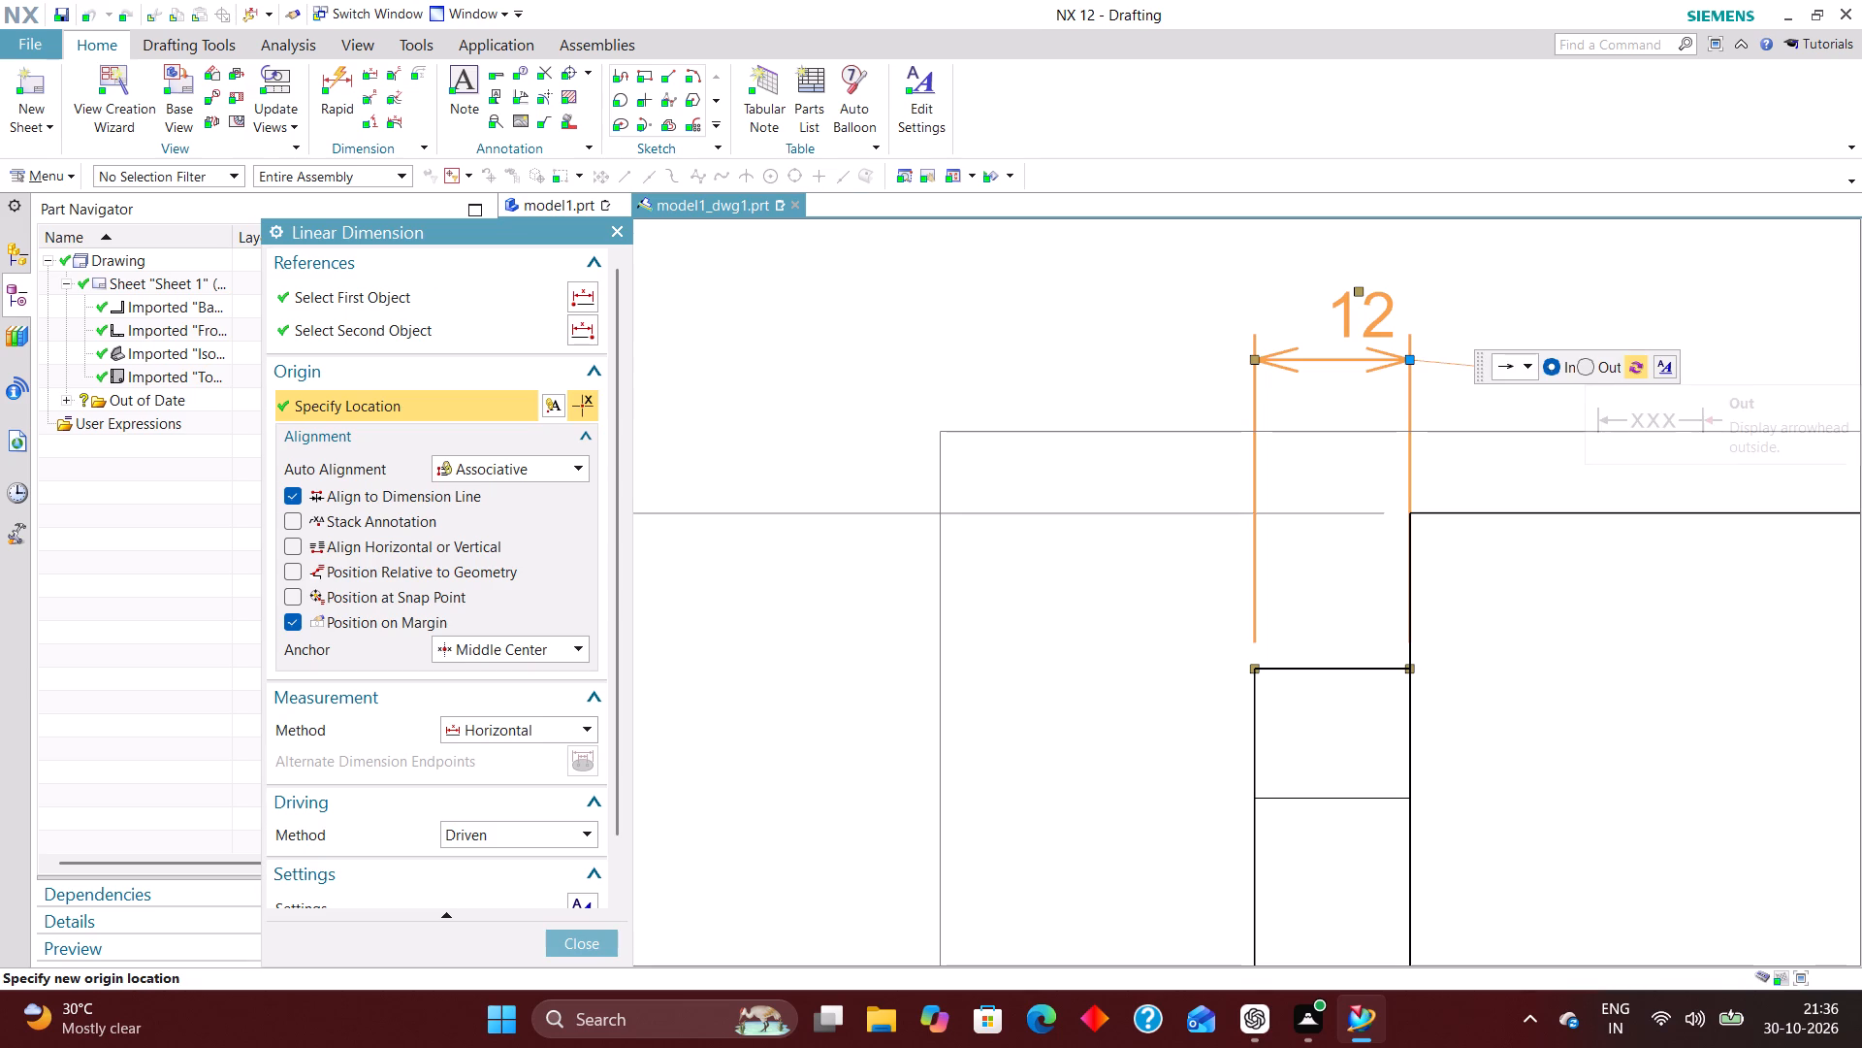
left_click(1587, 364)
scroll(1264, 475, "down", 3)
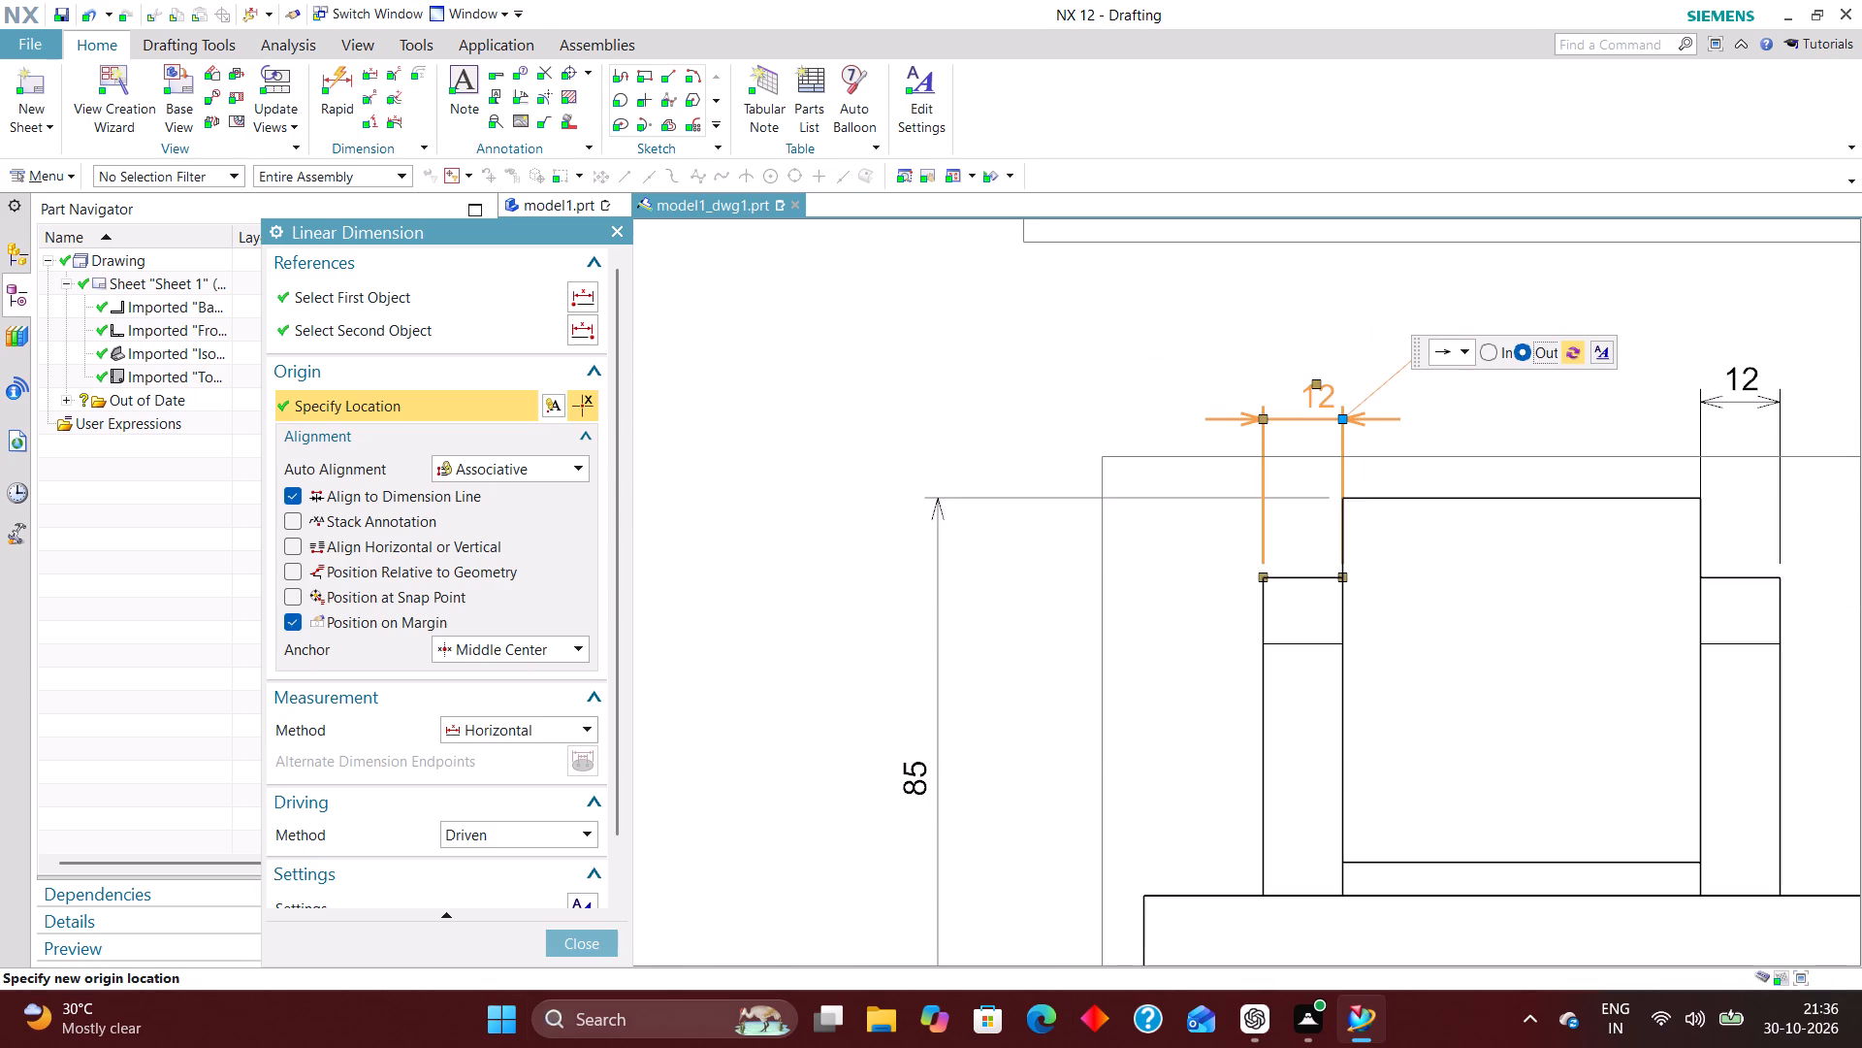
left_click(568, 941)
scroll(1029, 585, "down", 2)
scroll(1422, 475, "up", 3)
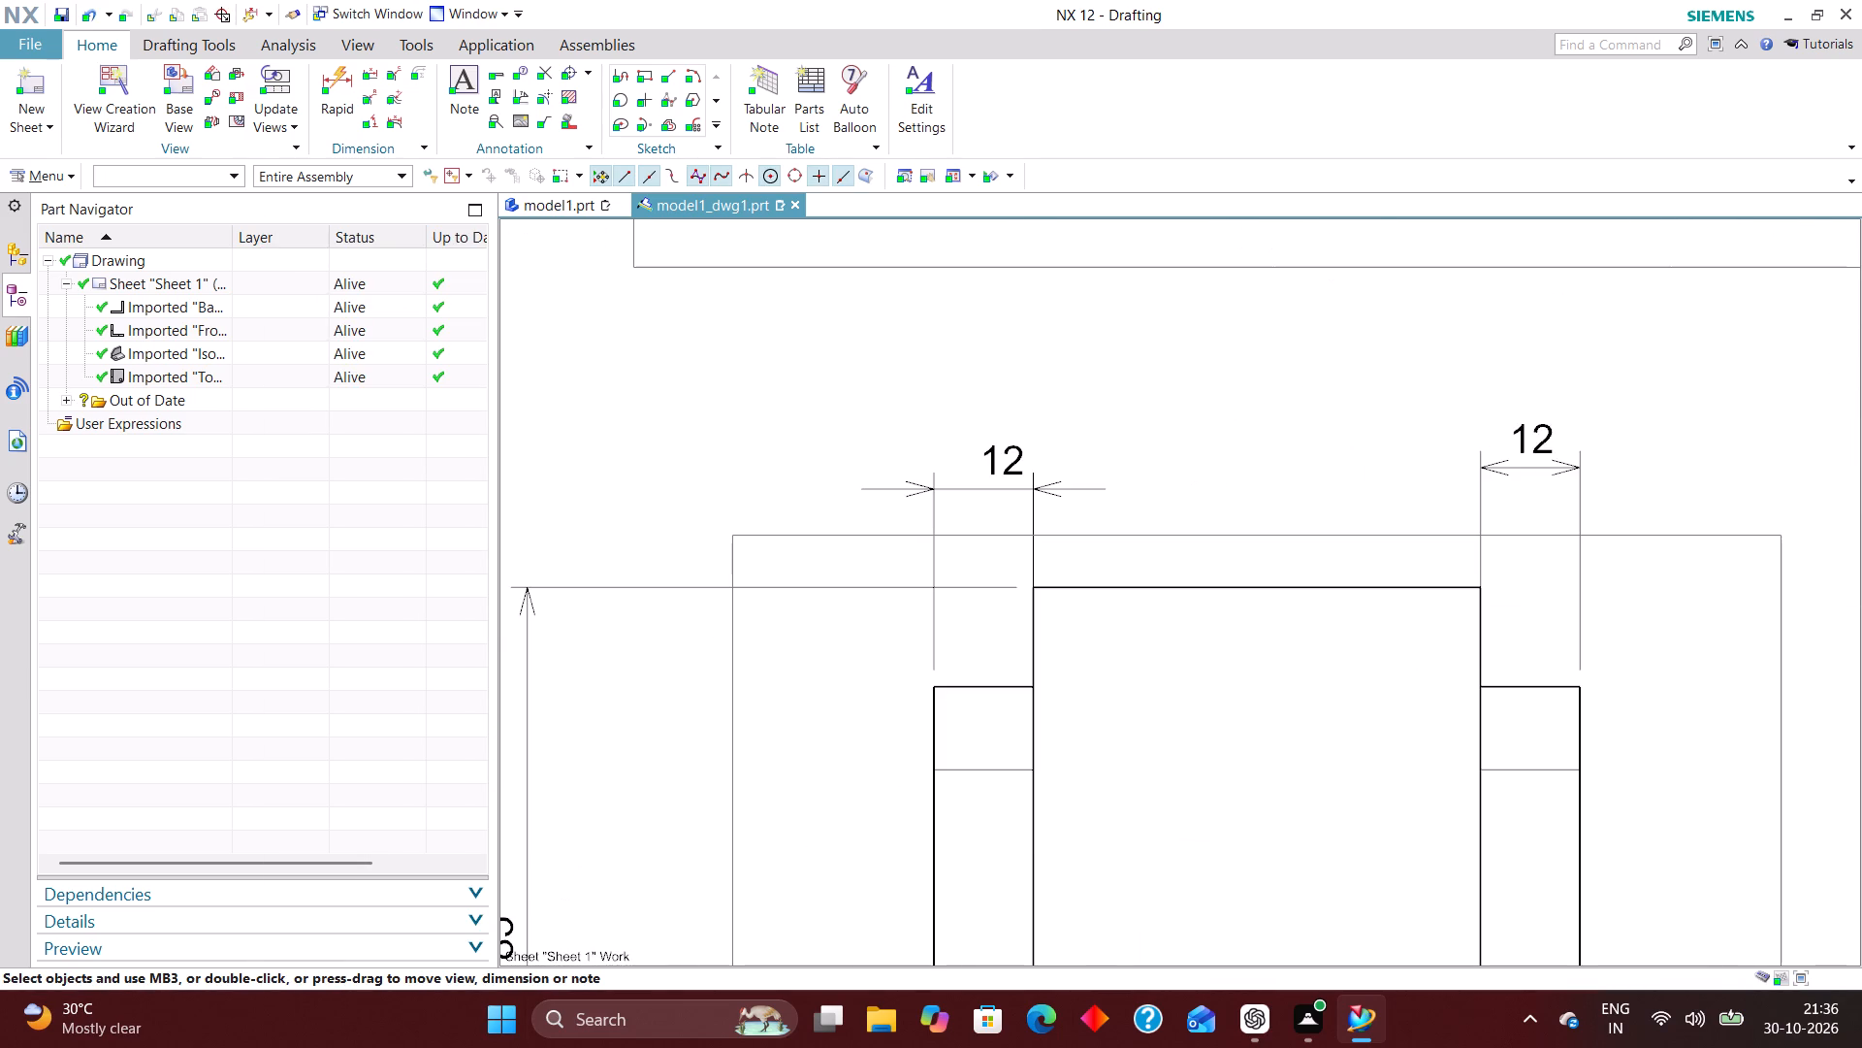
double_click(1525, 469)
left_click(1580, 468)
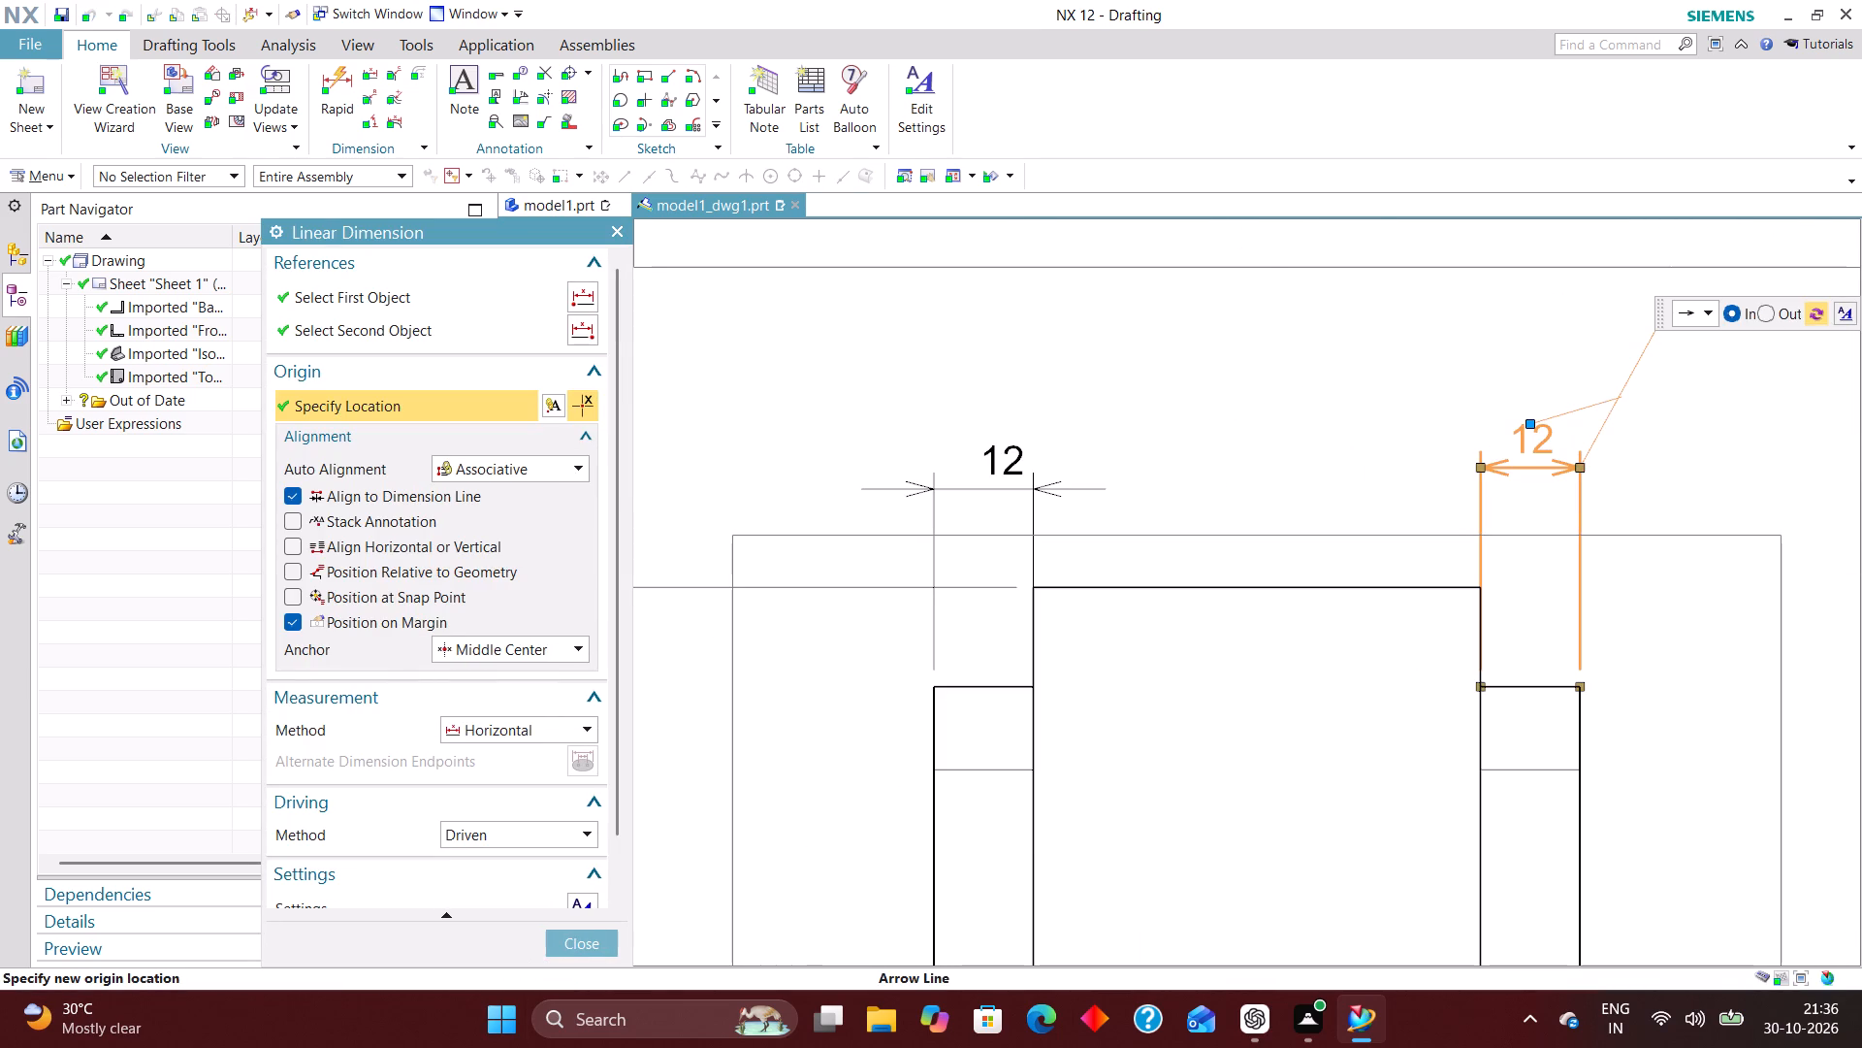
left_click(1763, 316)
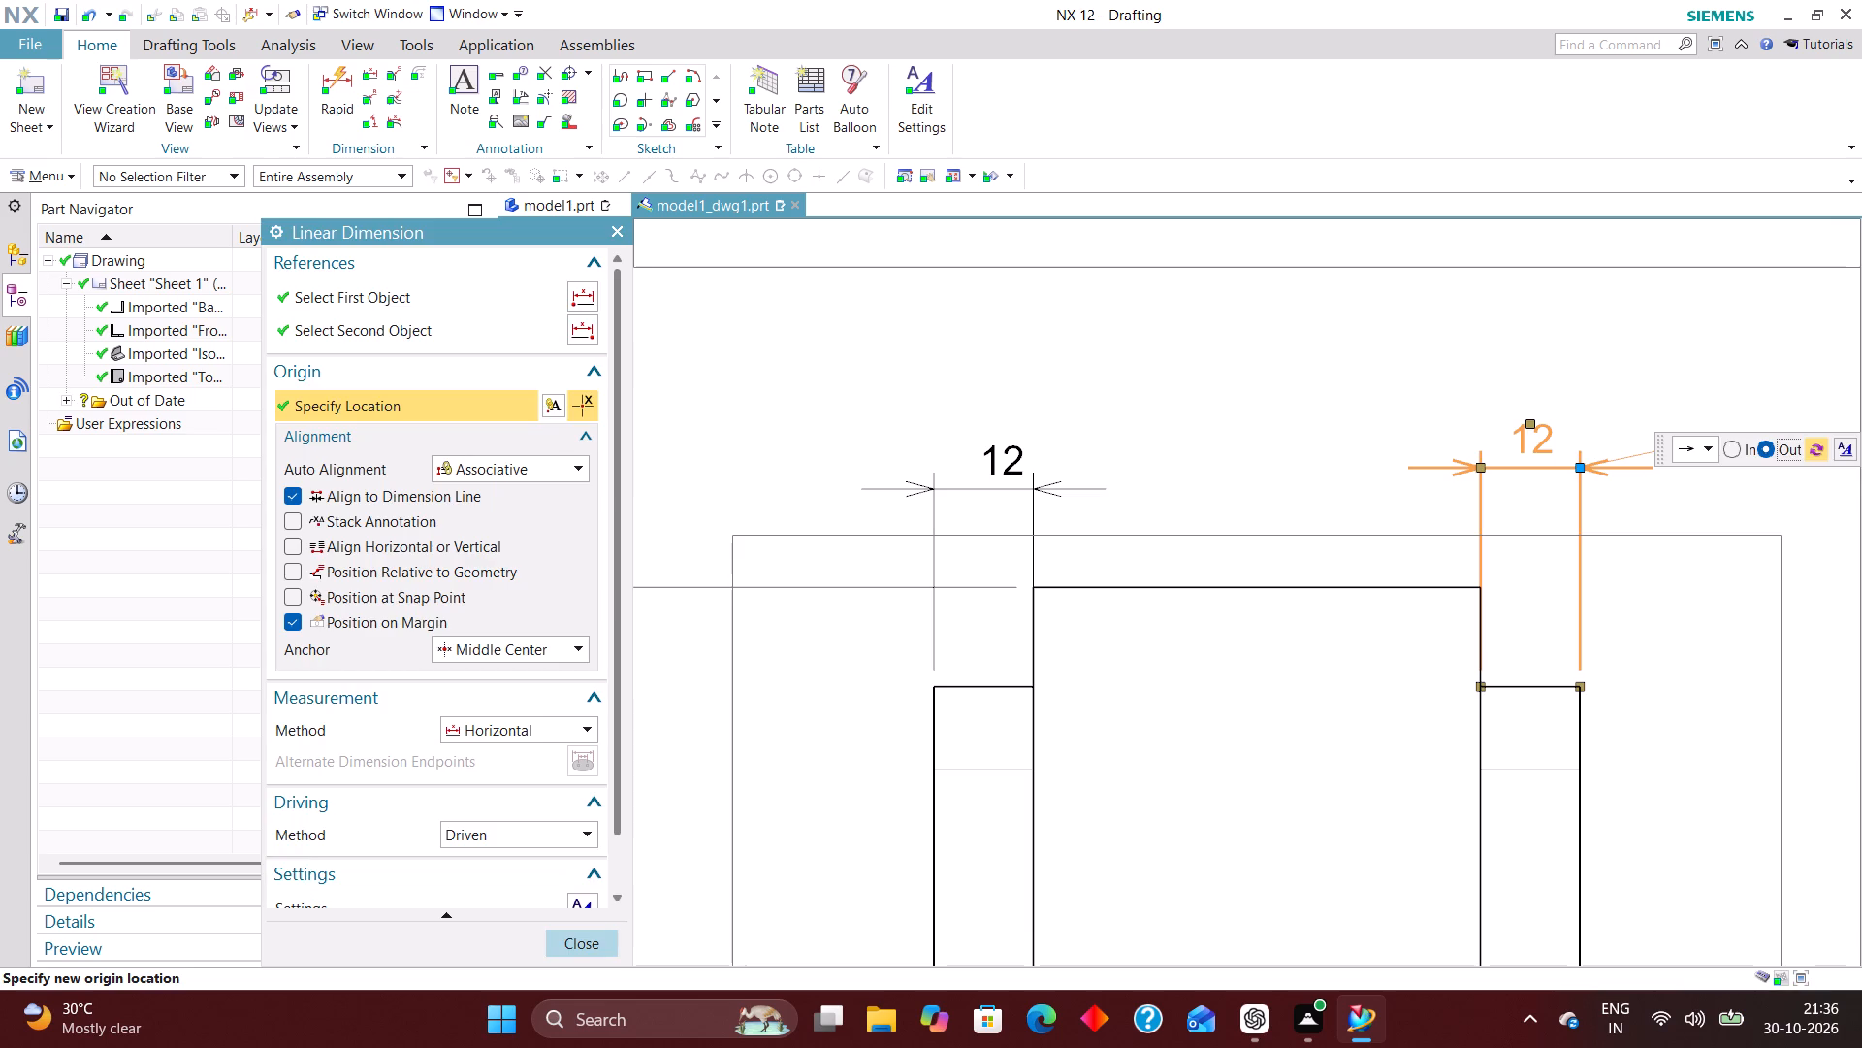
left_click(583, 943)
Move the end view's right lug width dimension down level with the left lug's width dimension.
scroll(1040, 476, "down", 1)
left_click(1009, 477)
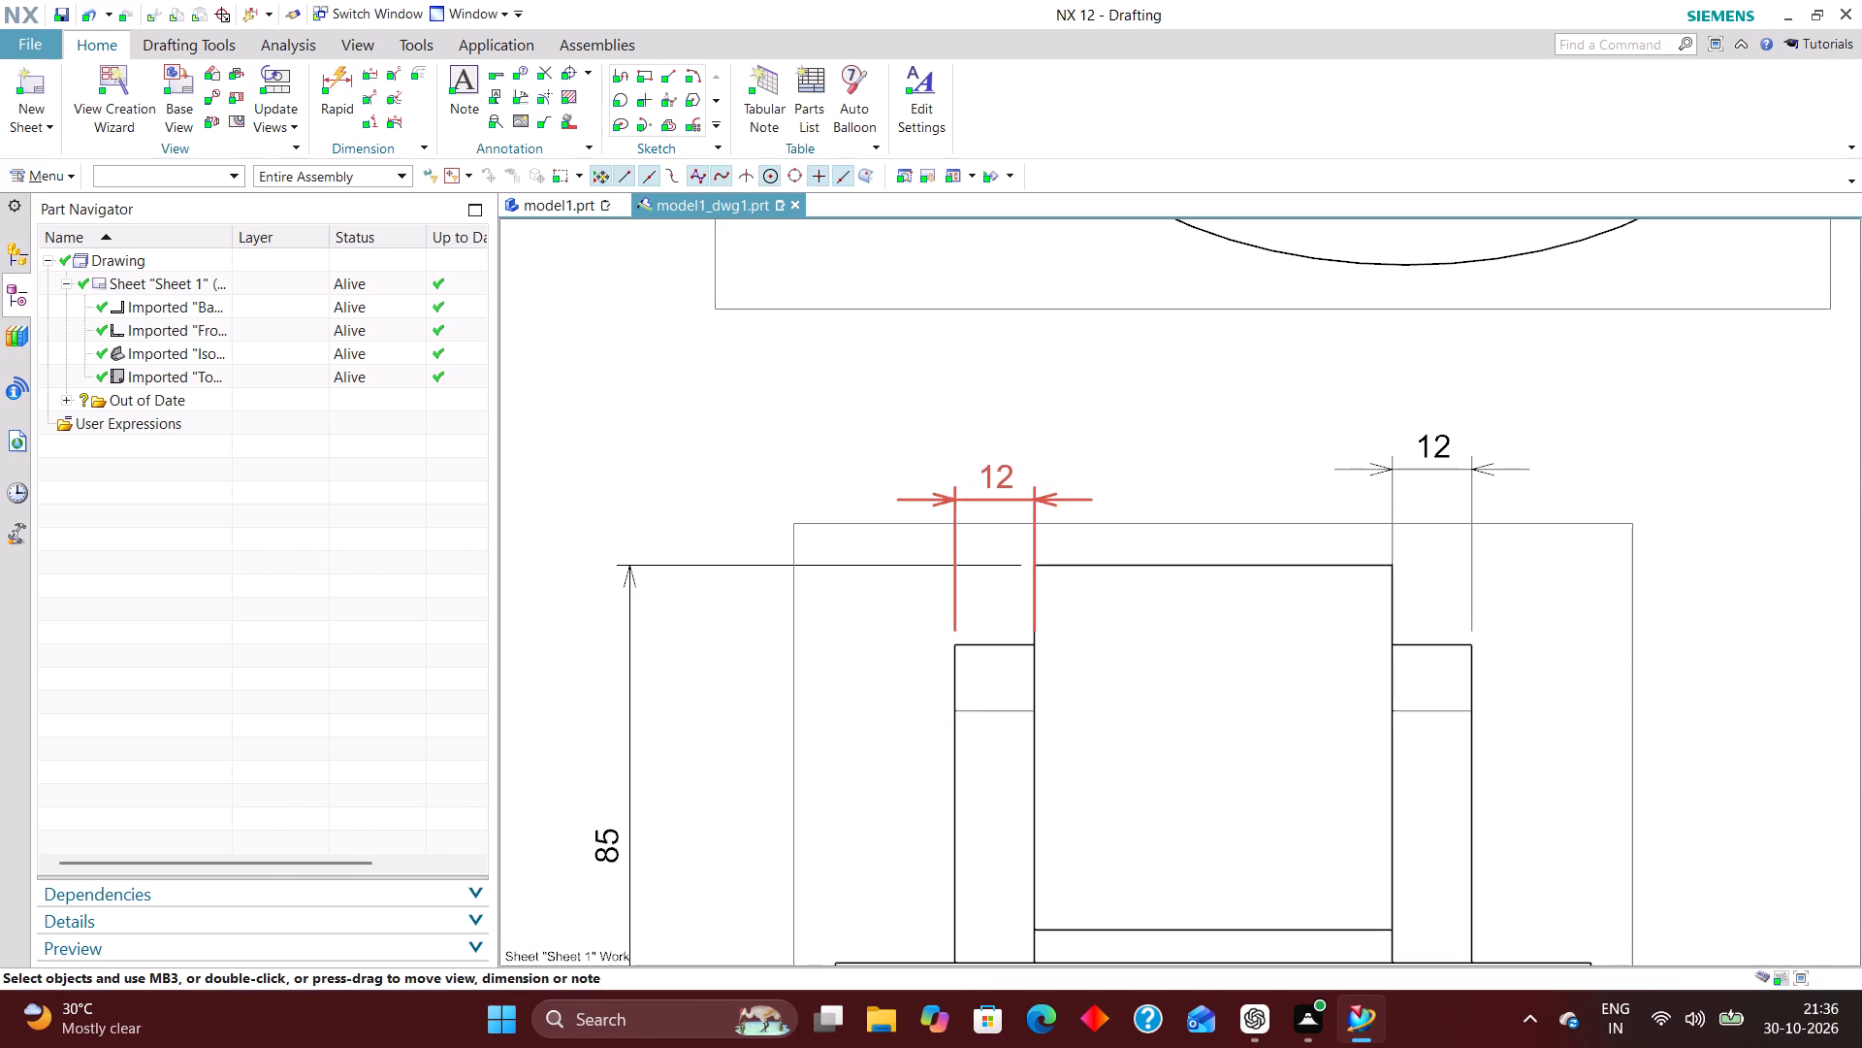
left_click_drag(1447, 451, 1438, 475)
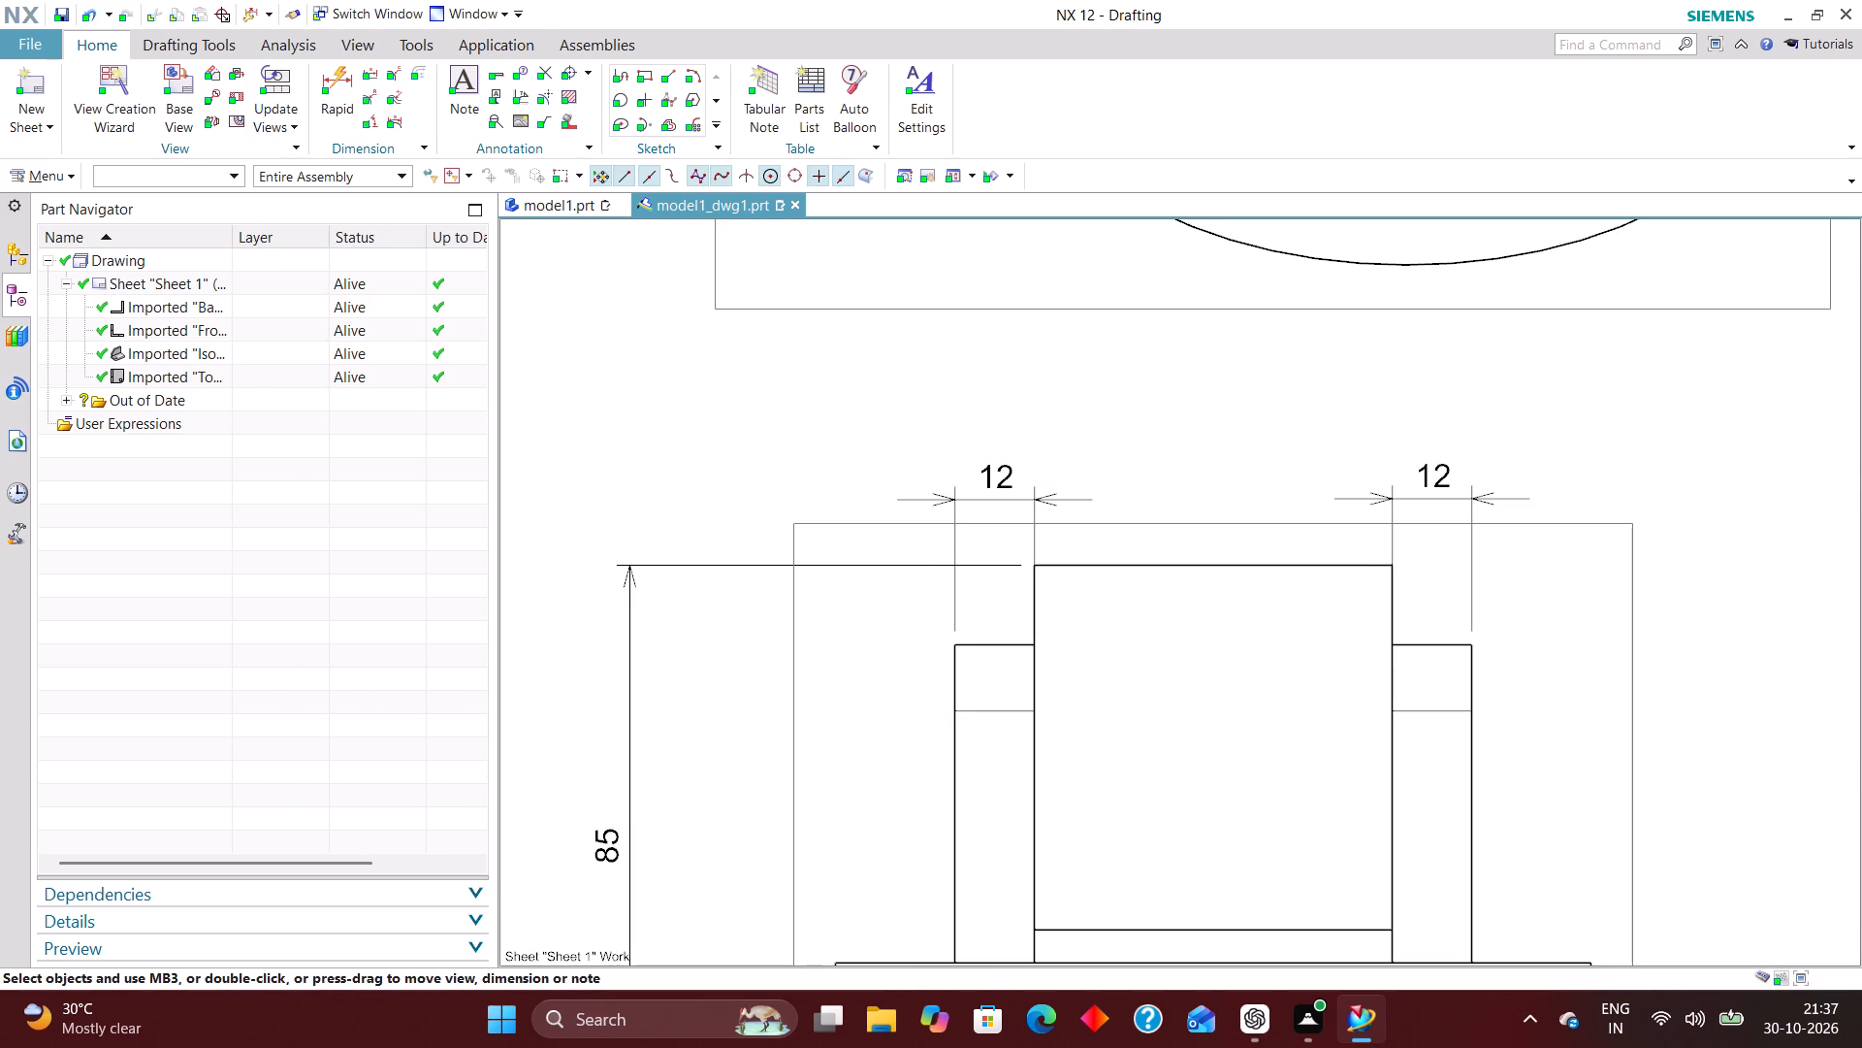
Set the end view's hidden lines from Invisible to the dashed line font.
scroll(1287, 501, "down", 3)
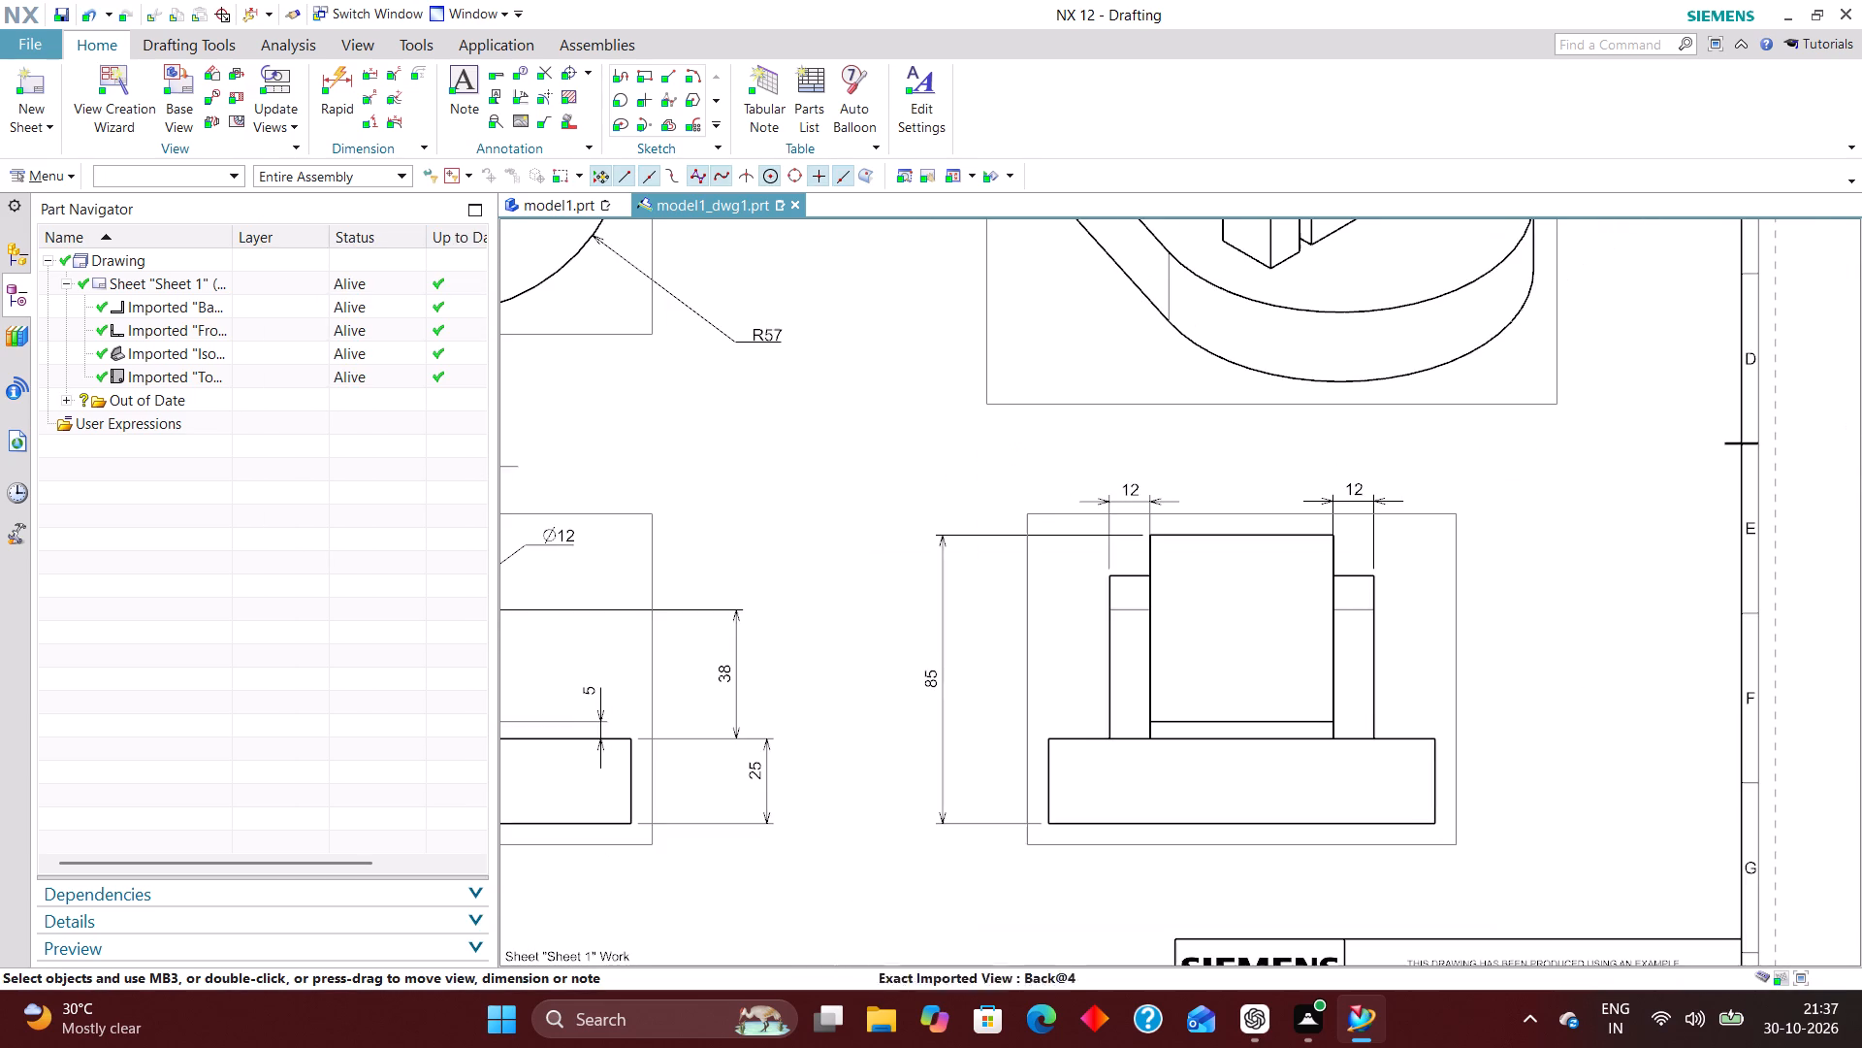
scroll(1320, 804, "up", 1)
right_click(1392, 853)
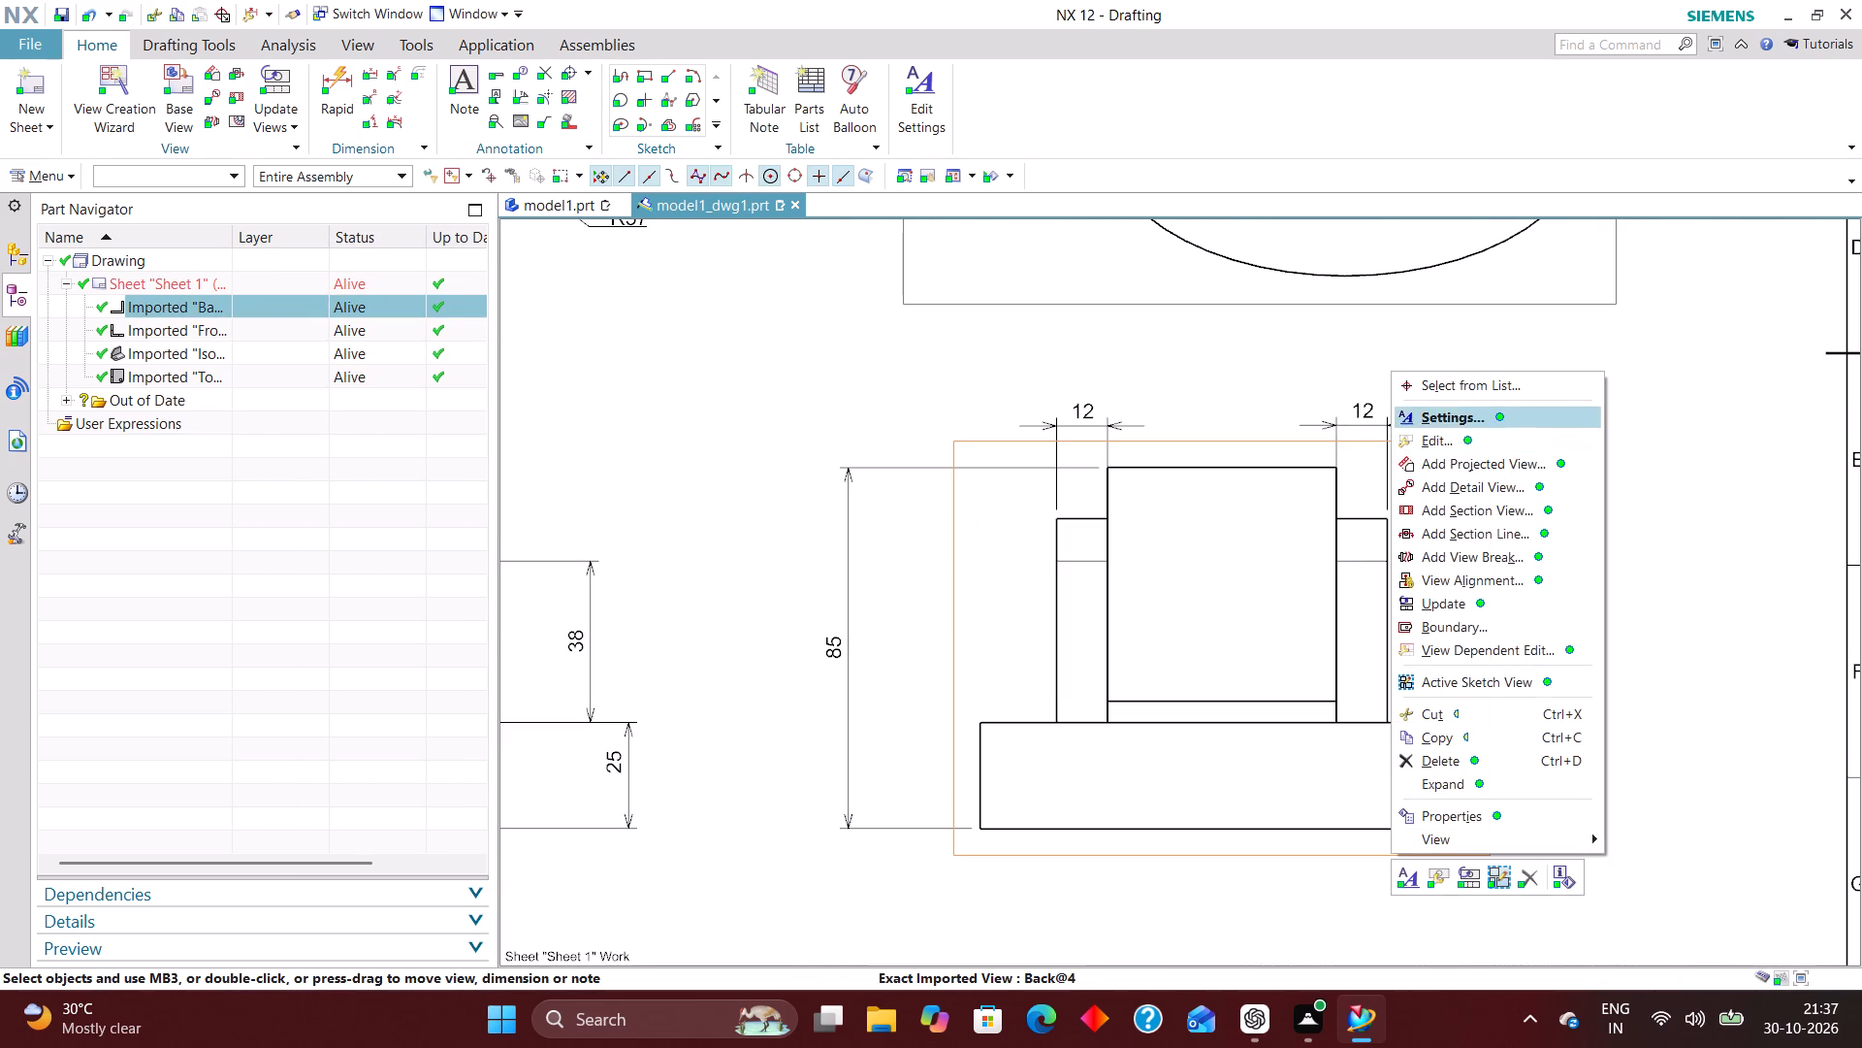
left_click(1480, 424)
scroll(342, 519, "down", 3)
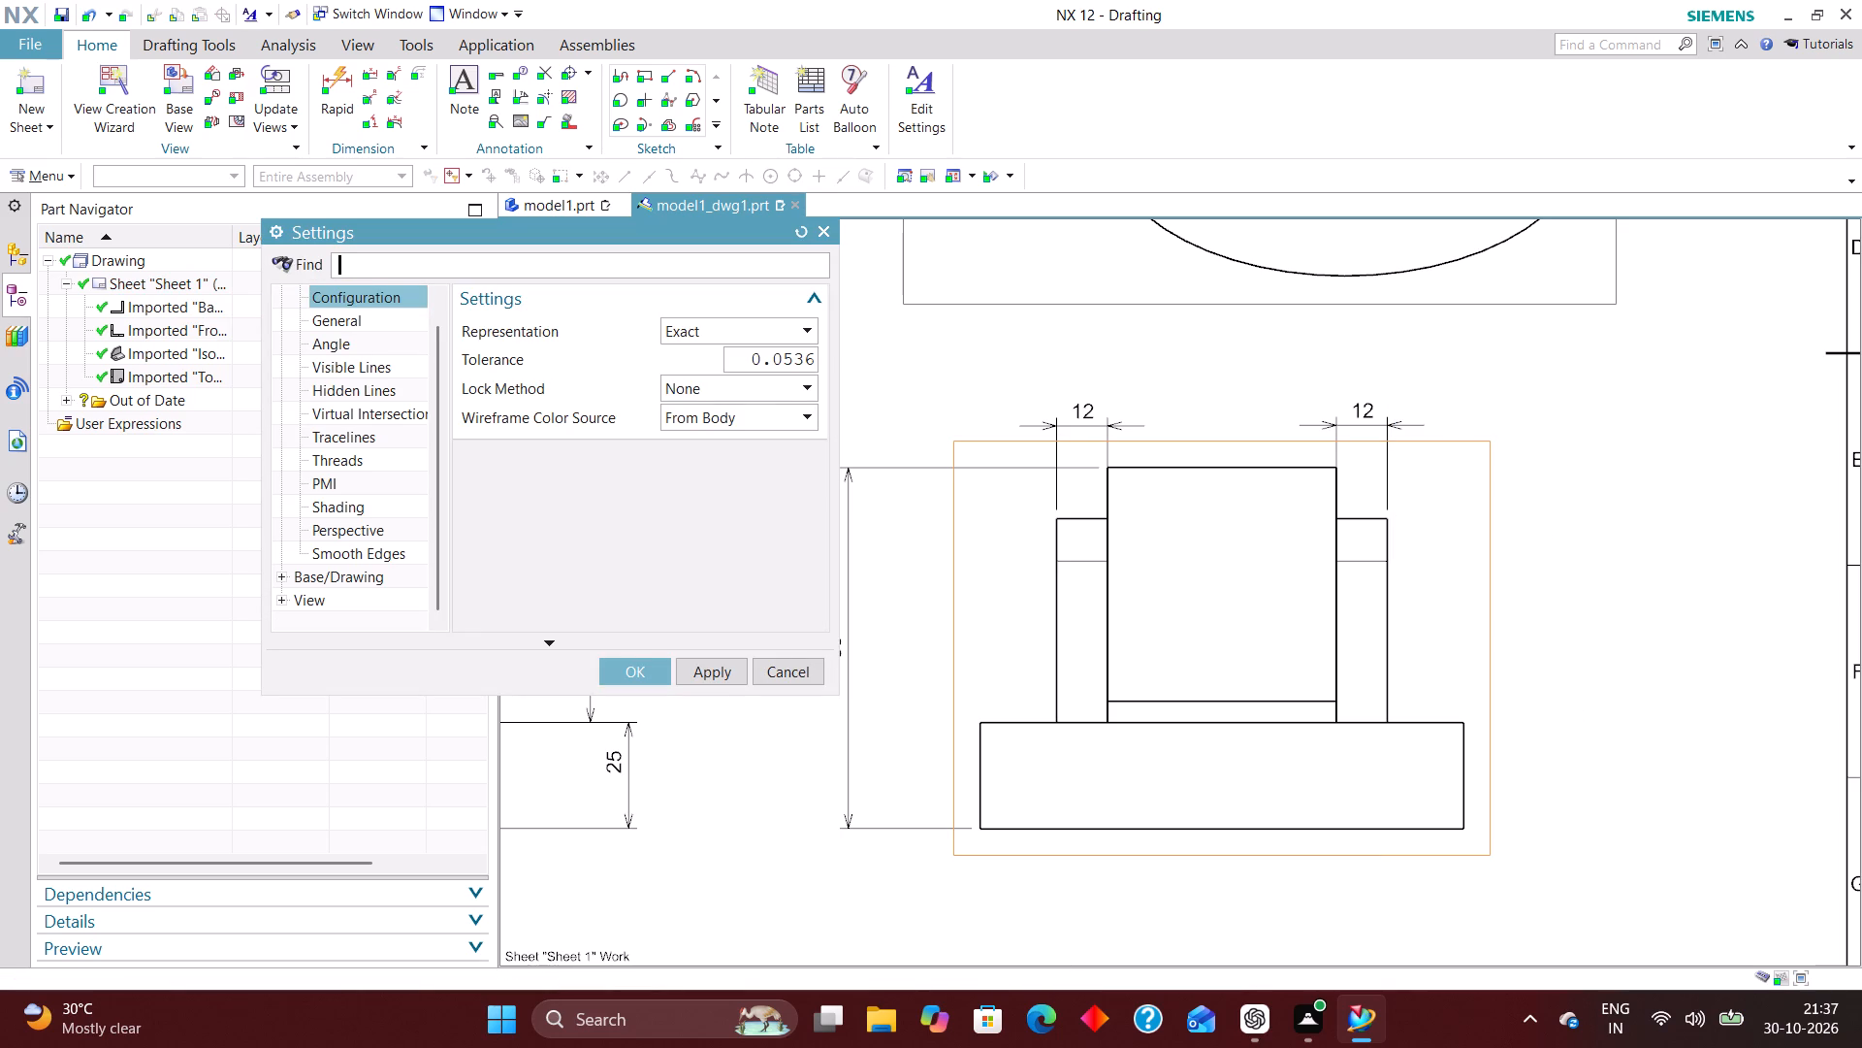
left_click(361, 385)
left_click(643, 357)
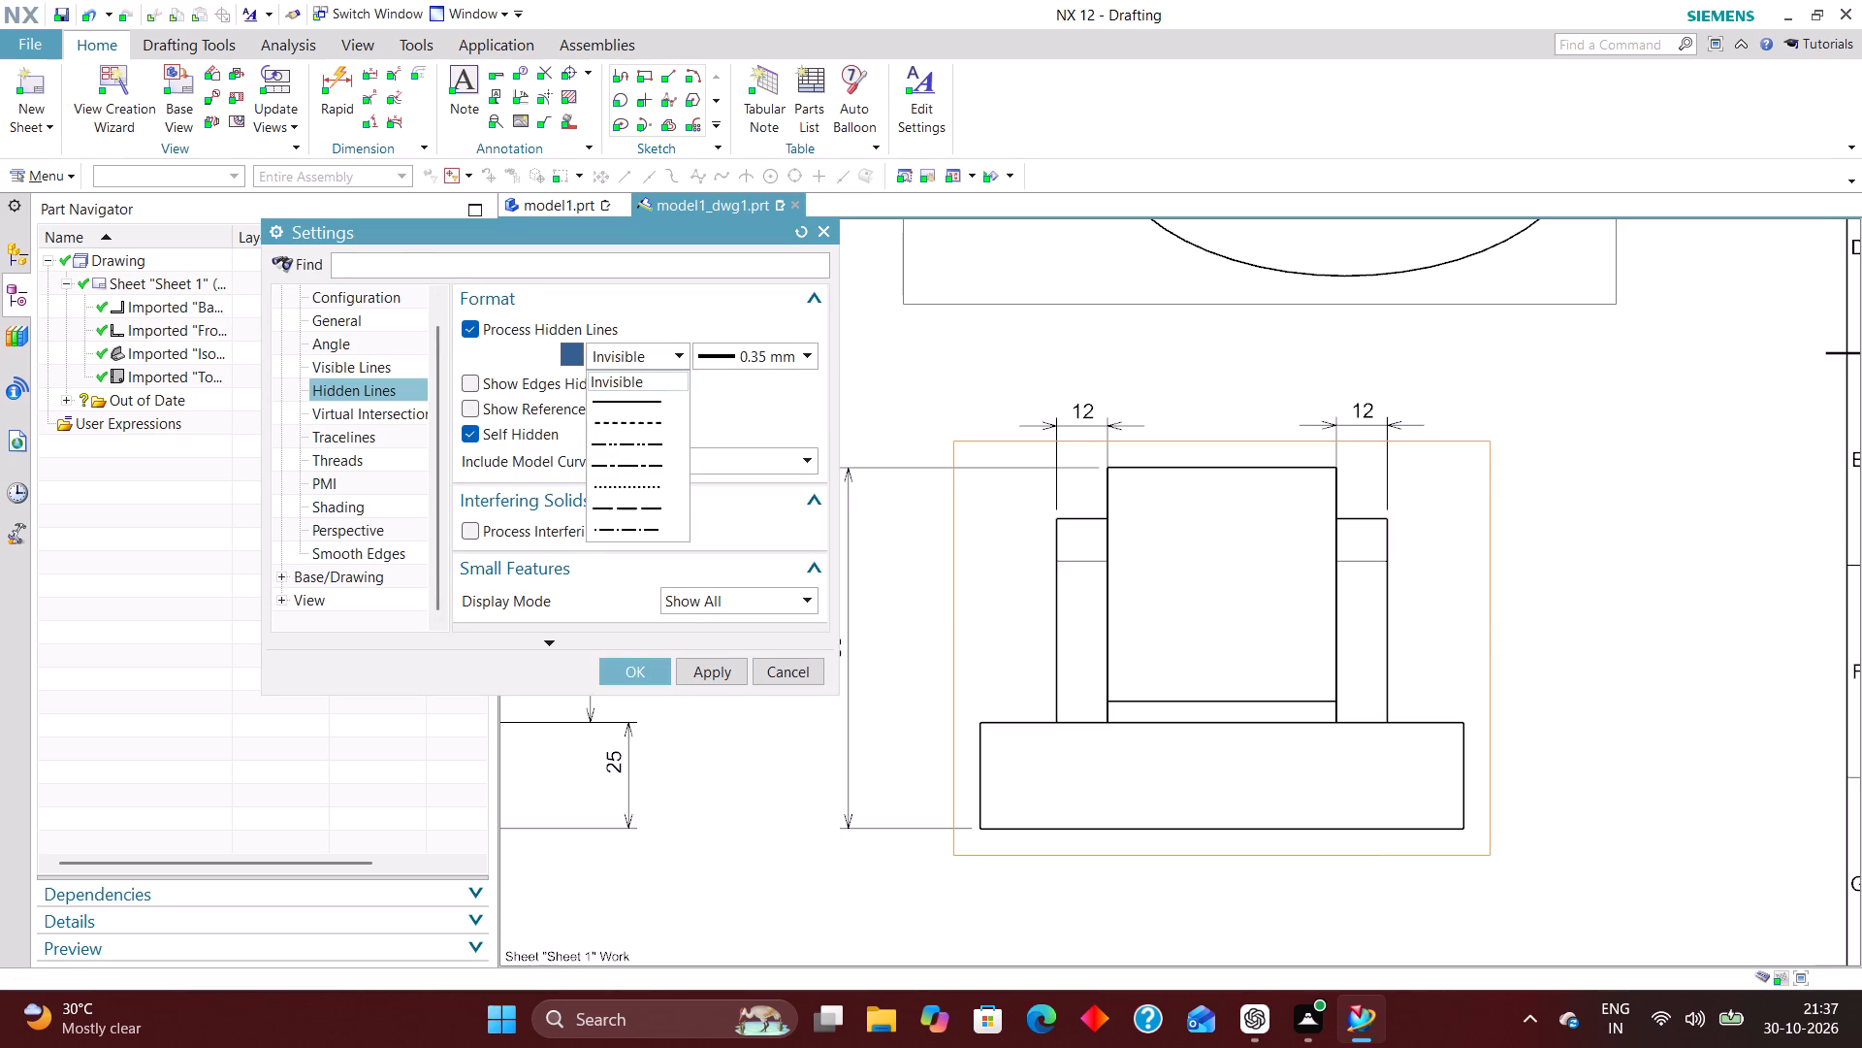
left_click(646, 414)
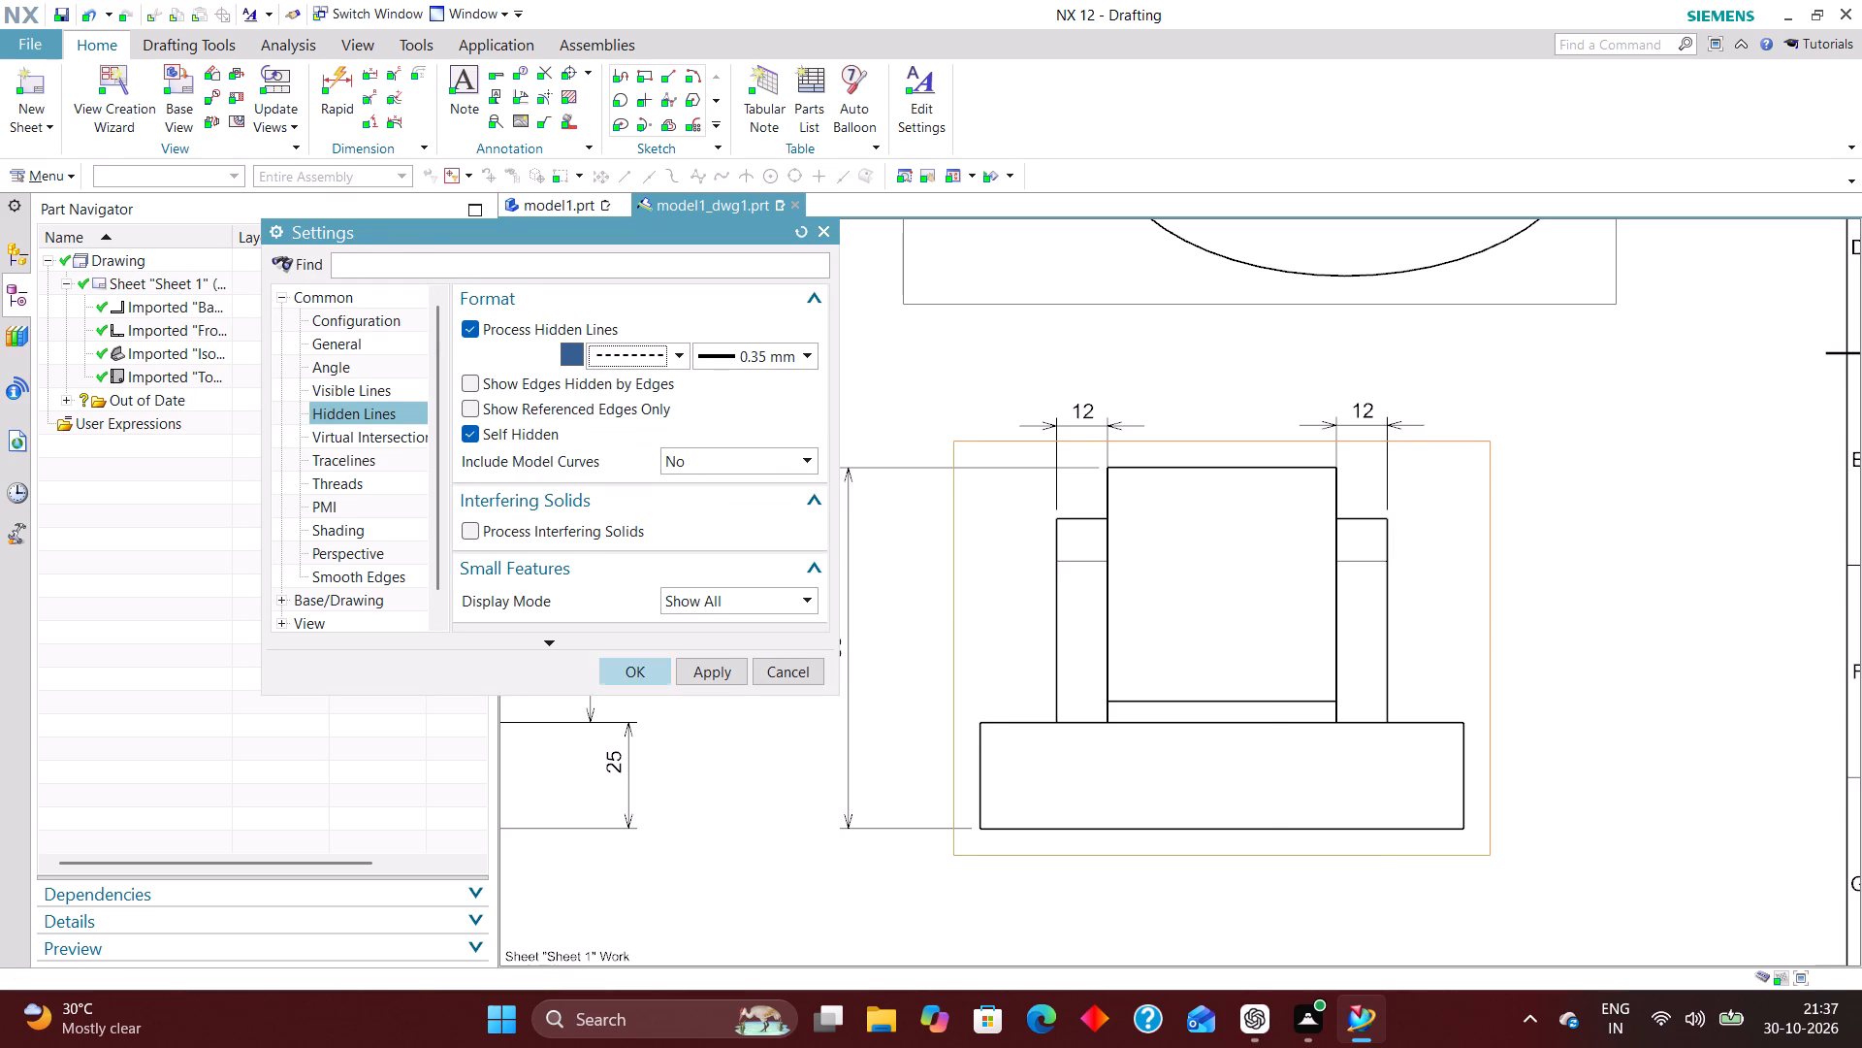
left_click(648, 664)
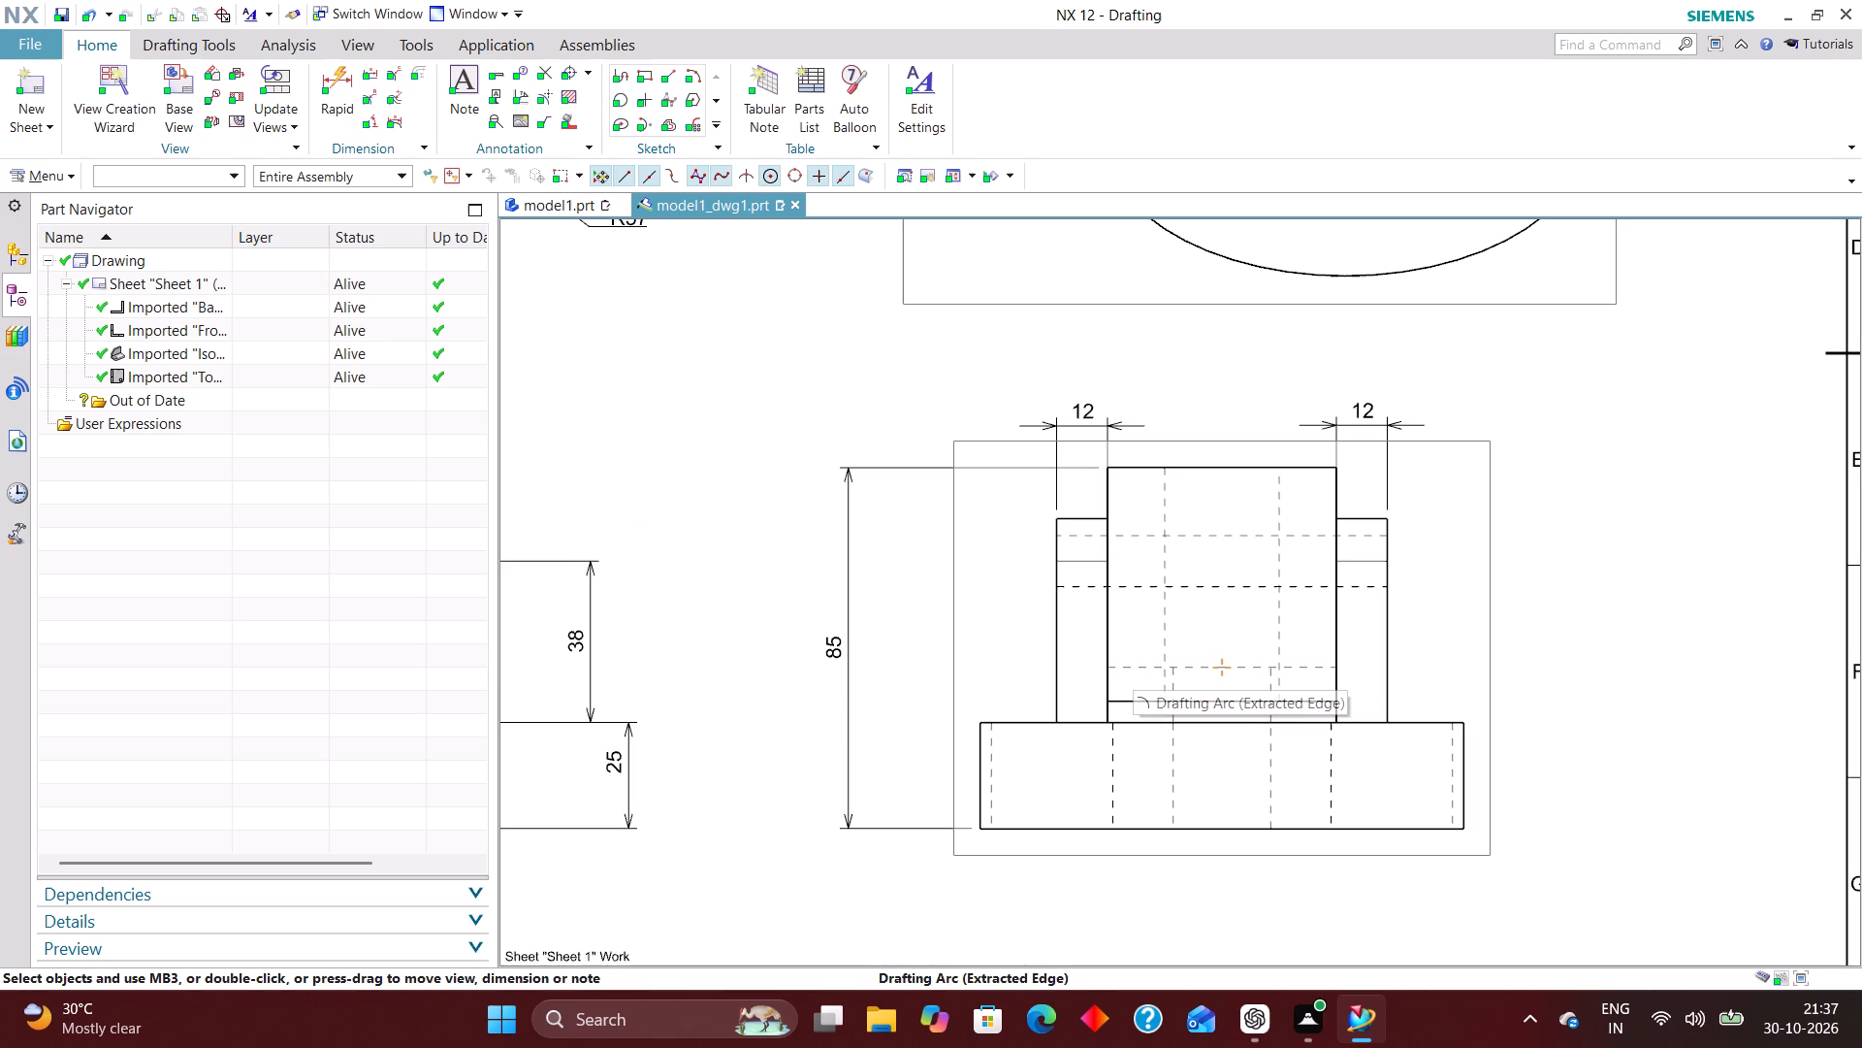
Hide the four outer vertical dashed lines in the end view's base plate, keeping only the two central bore lines.
scroll(984, 900, "up", 2)
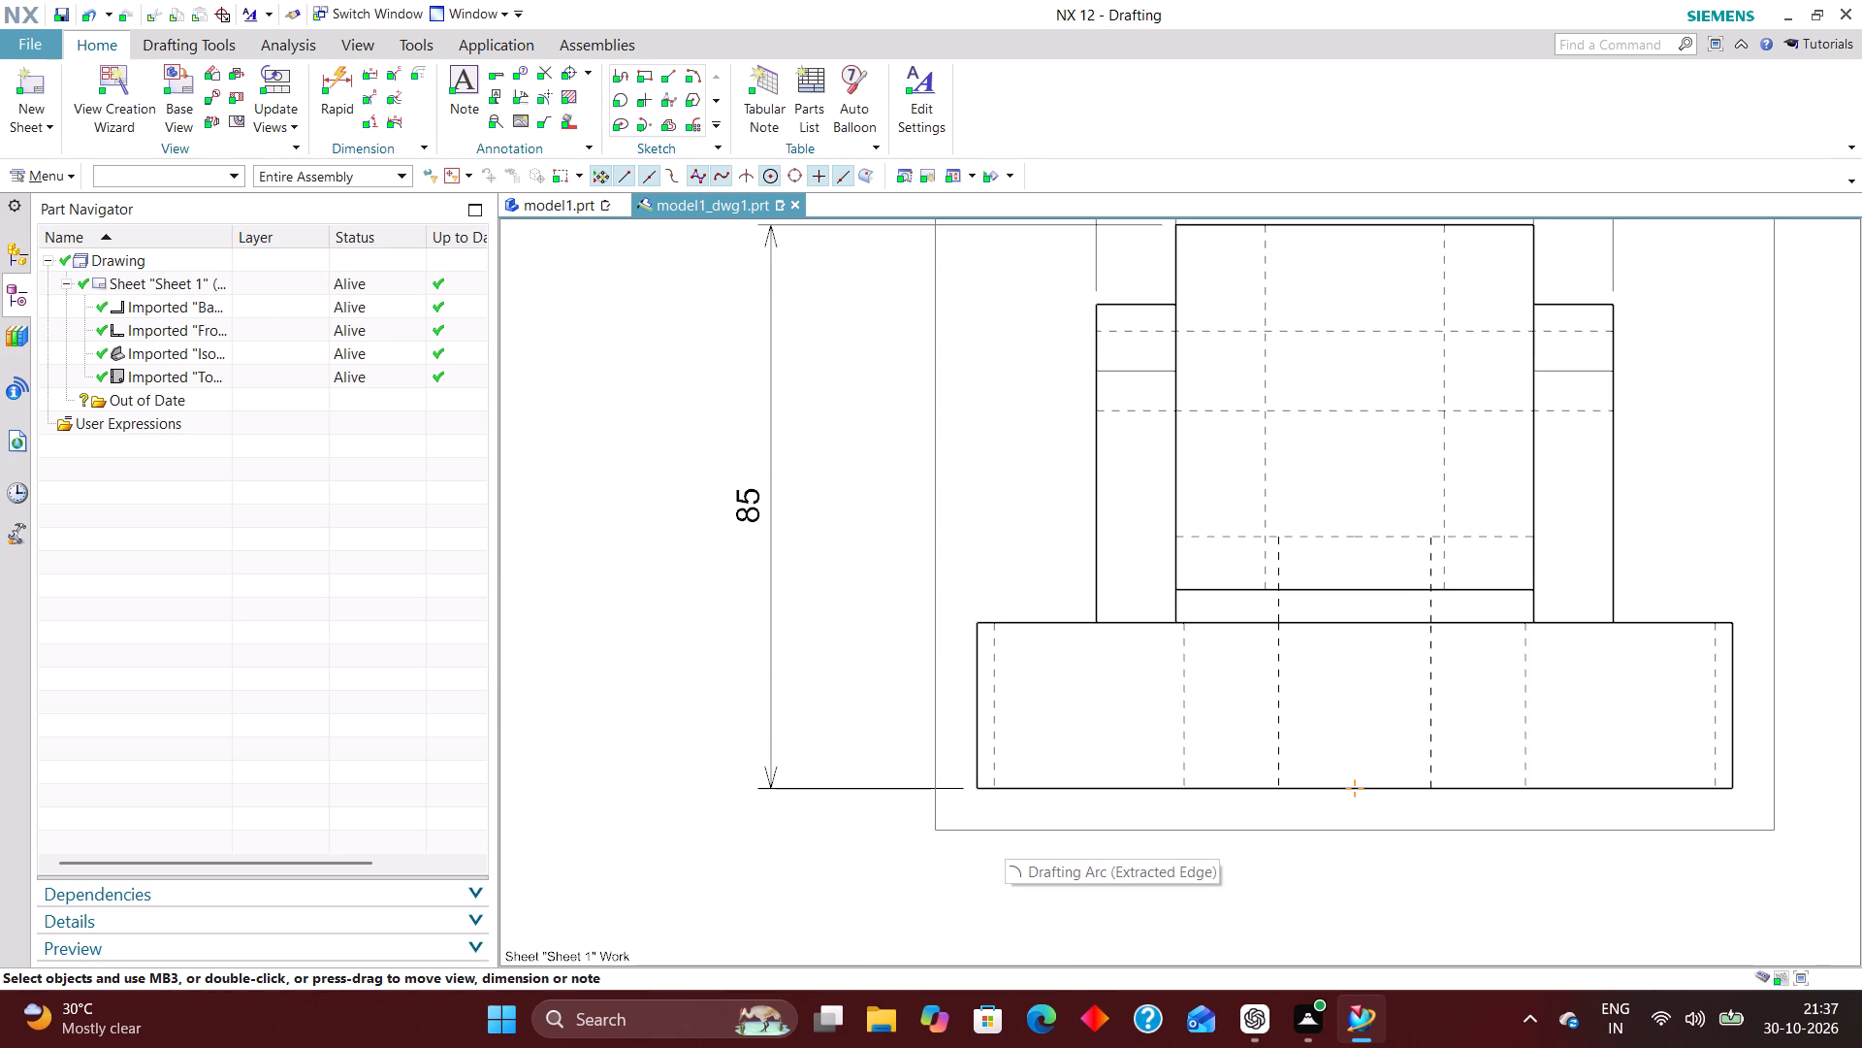
right_click_drag(996, 696, 995, 796)
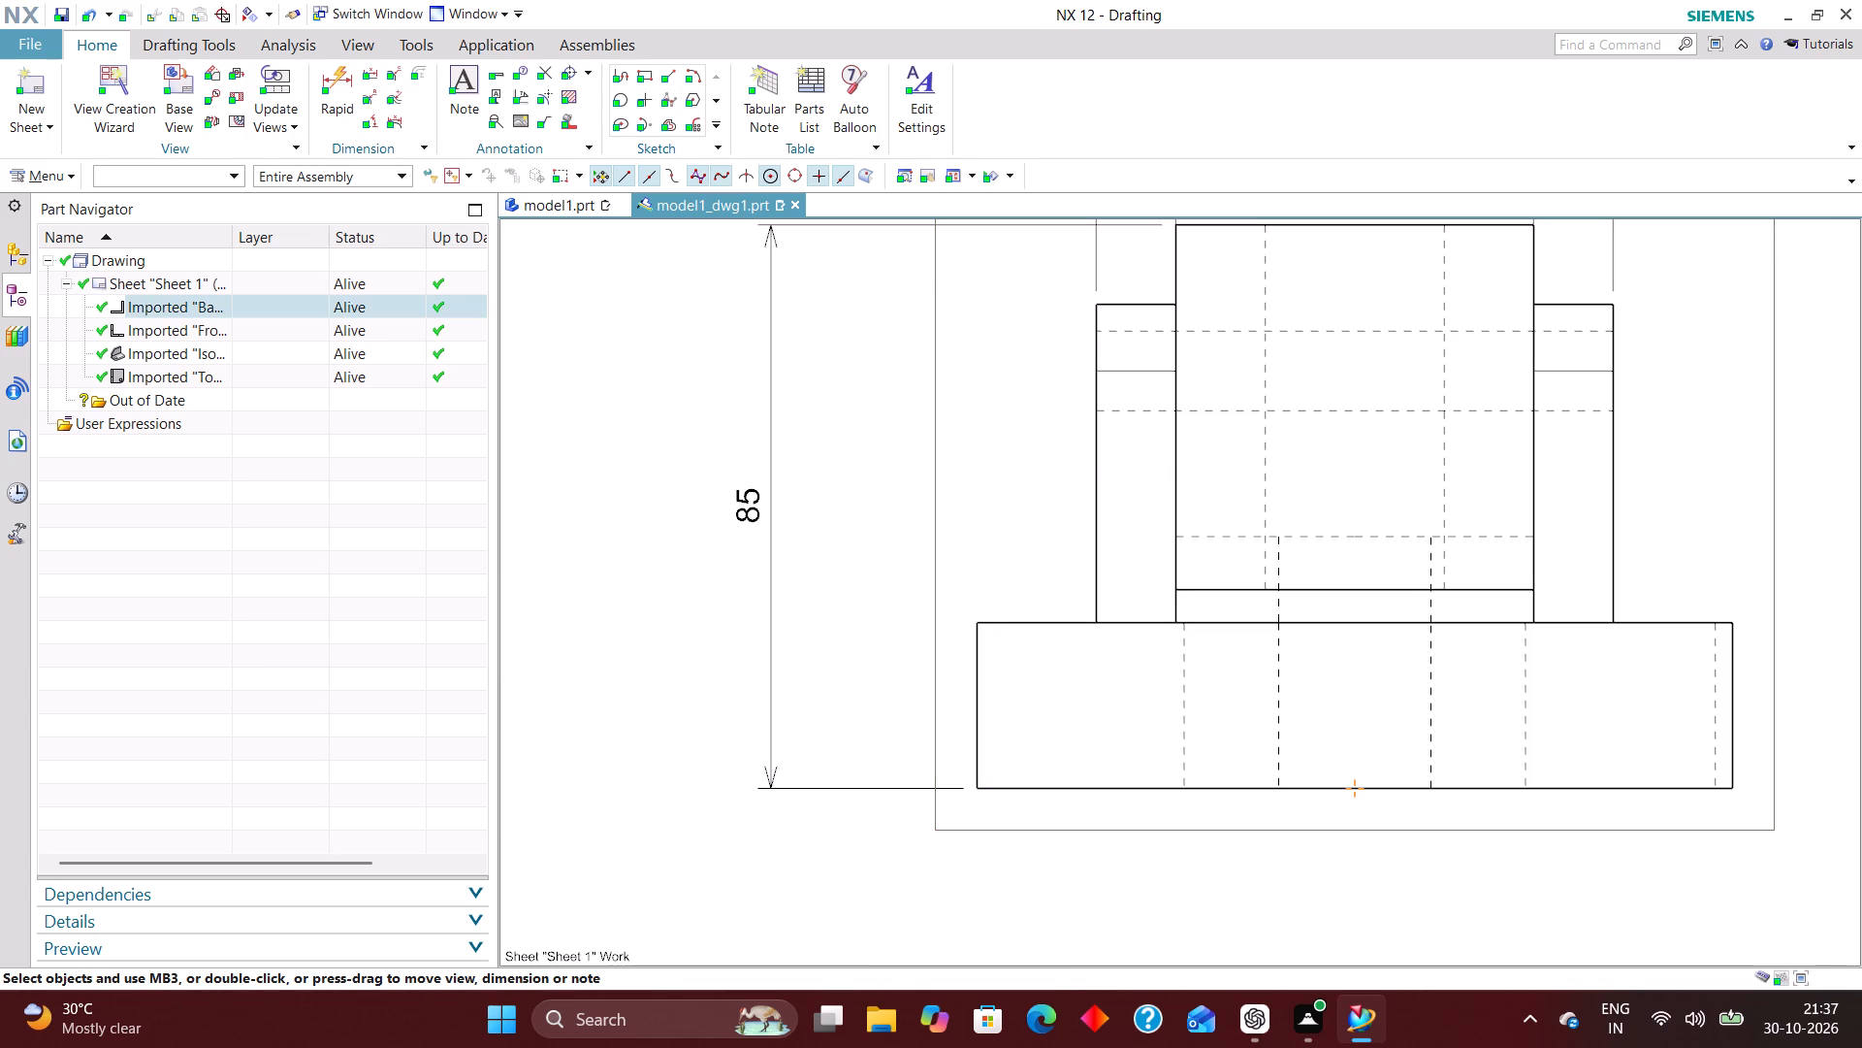
right_click_drag(1176, 710, 1175, 810)
right_click_drag(1522, 676, 1526, 841)
right_click_drag(1717, 699, 1711, 835)
Hide the two horizontal dashed lines of the cross hole that run across the block and both lugs in the end view.
scroll(1236, 846, "down", 1)
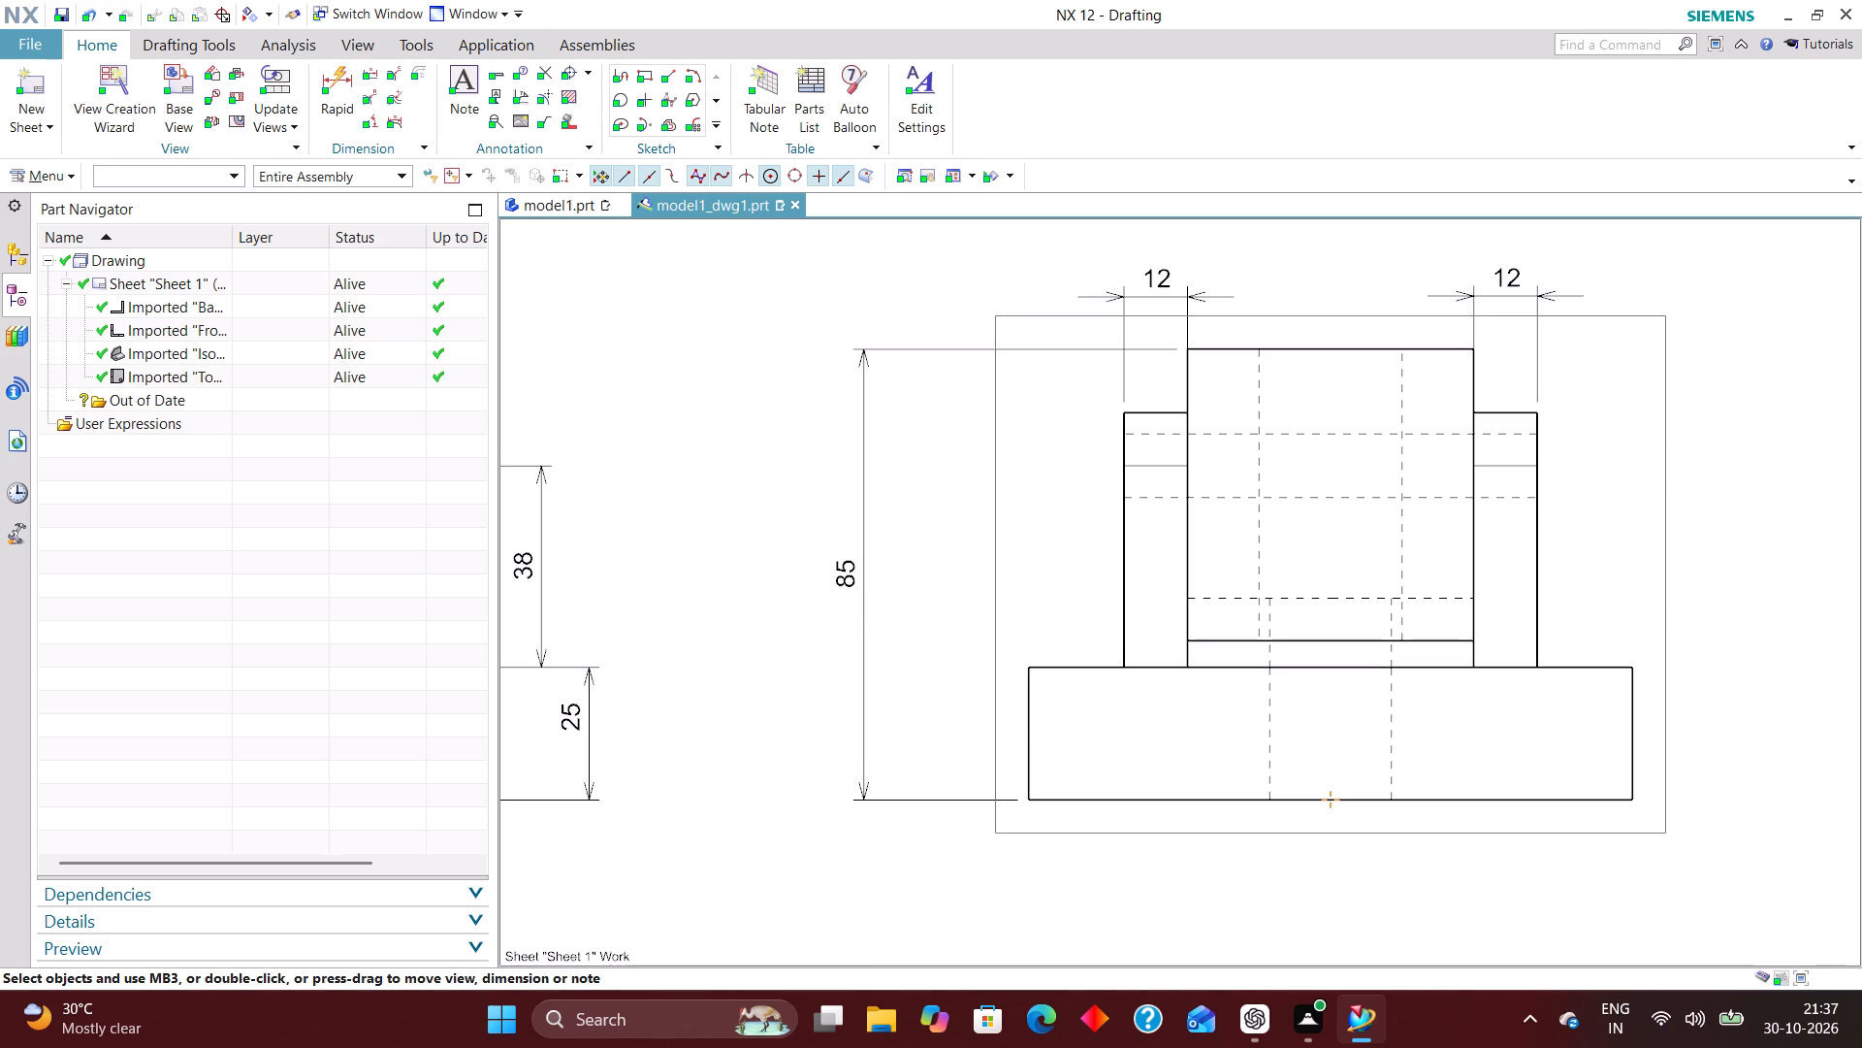
scroll(1294, 468, "up", 2)
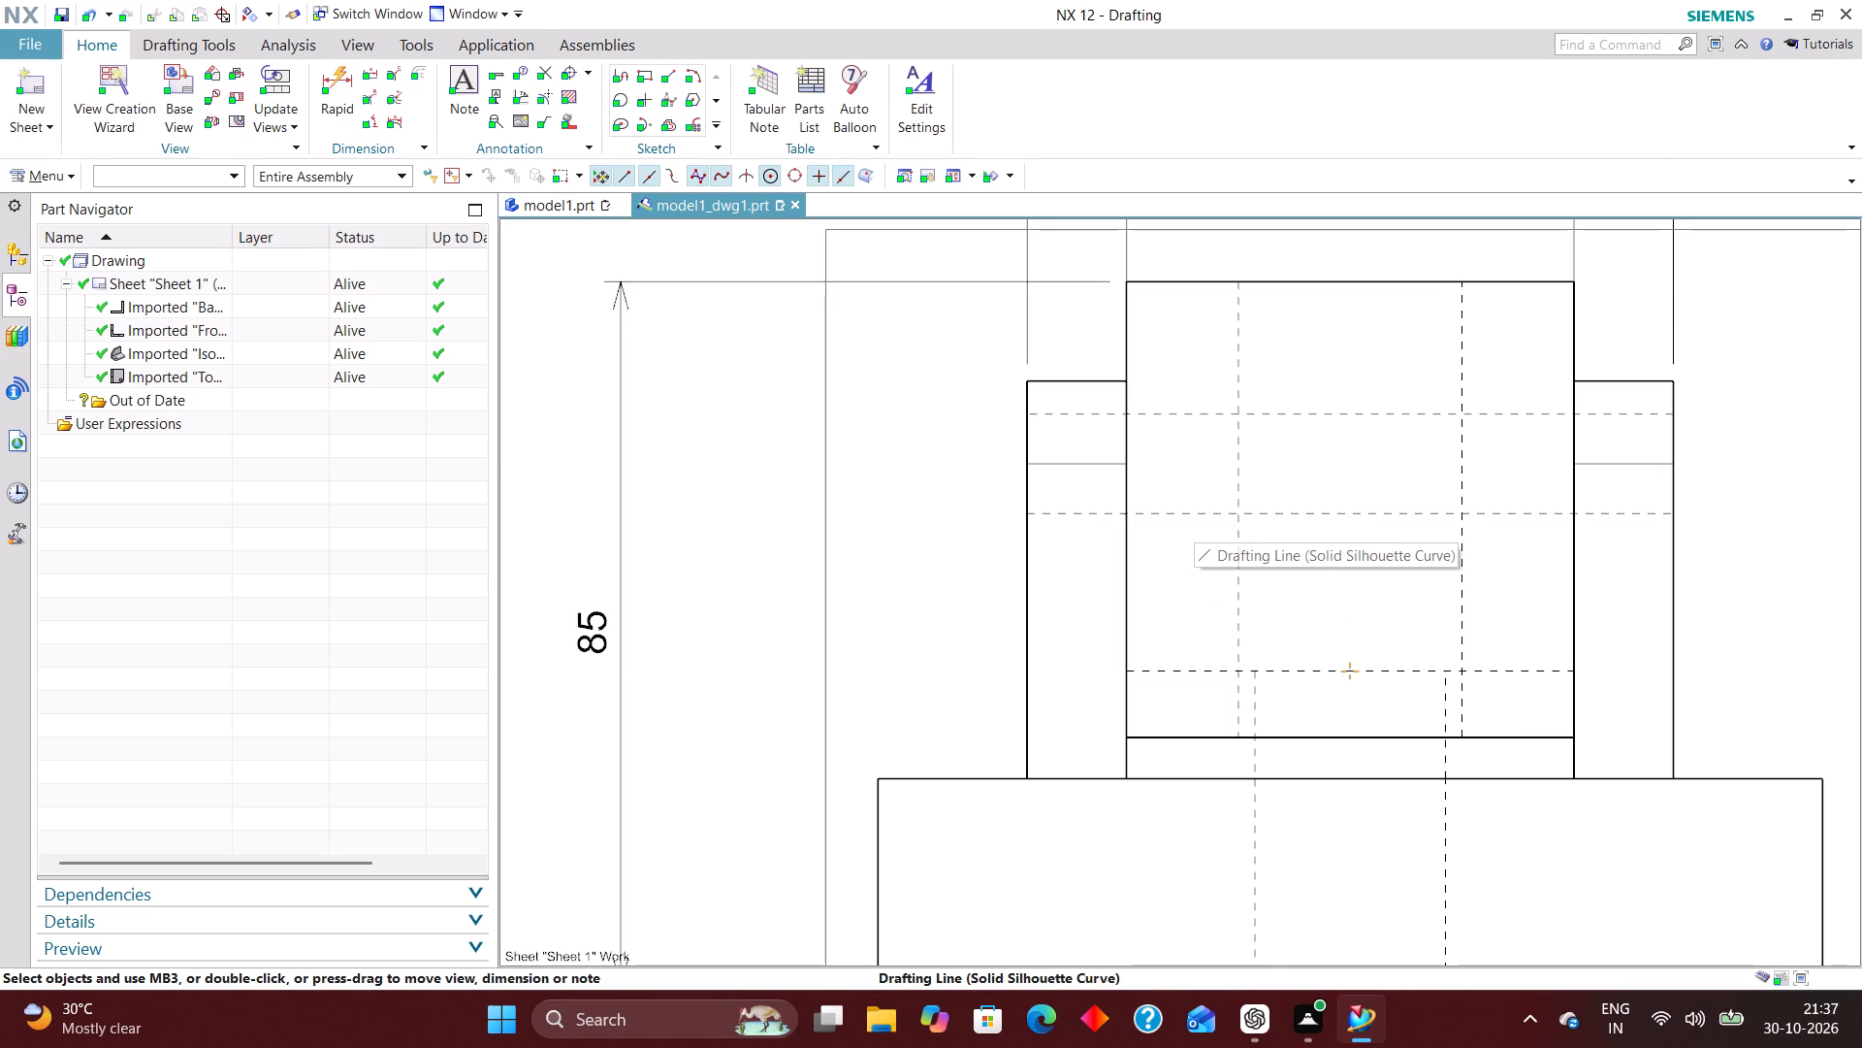
right_click_drag(1191, 513, 1022, 522)
right_click_drag(1186, 415, 812, 421)
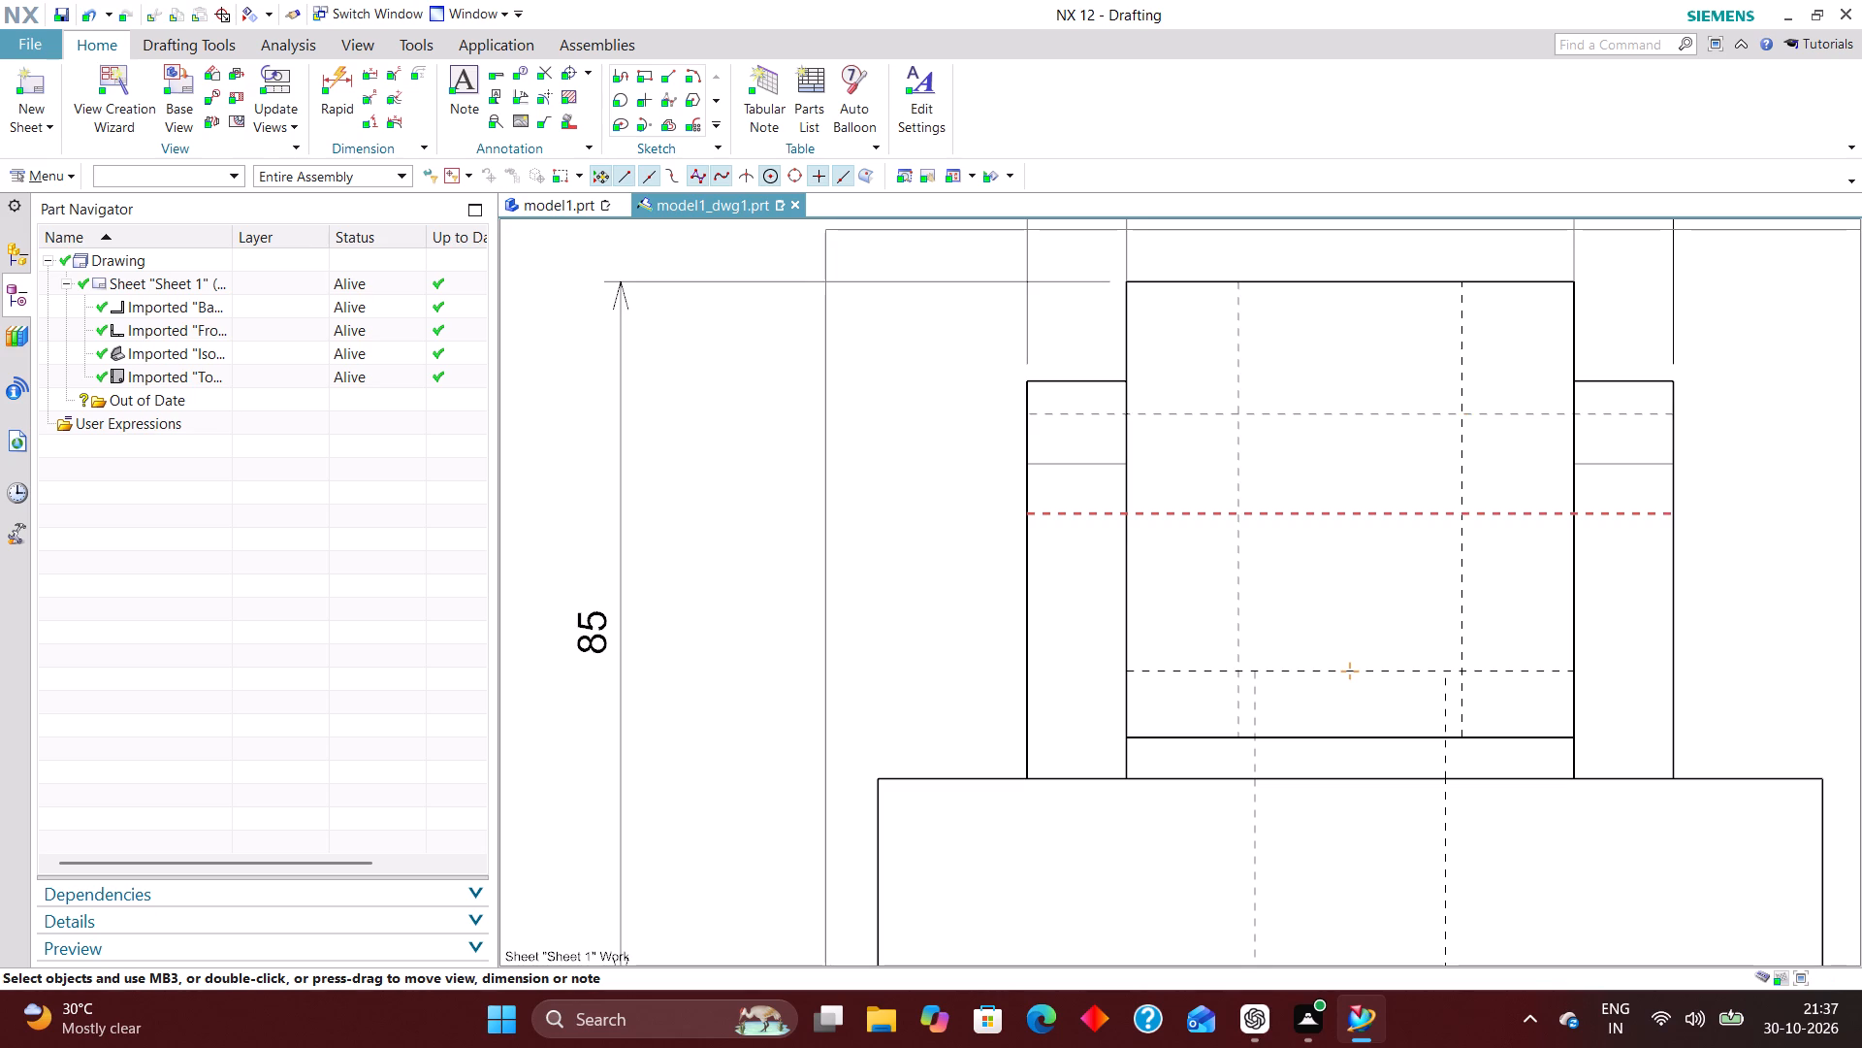
right_click_drag(1189, 512, 1147, 679)
right_click_drag(1172, 412, 1184, 522)
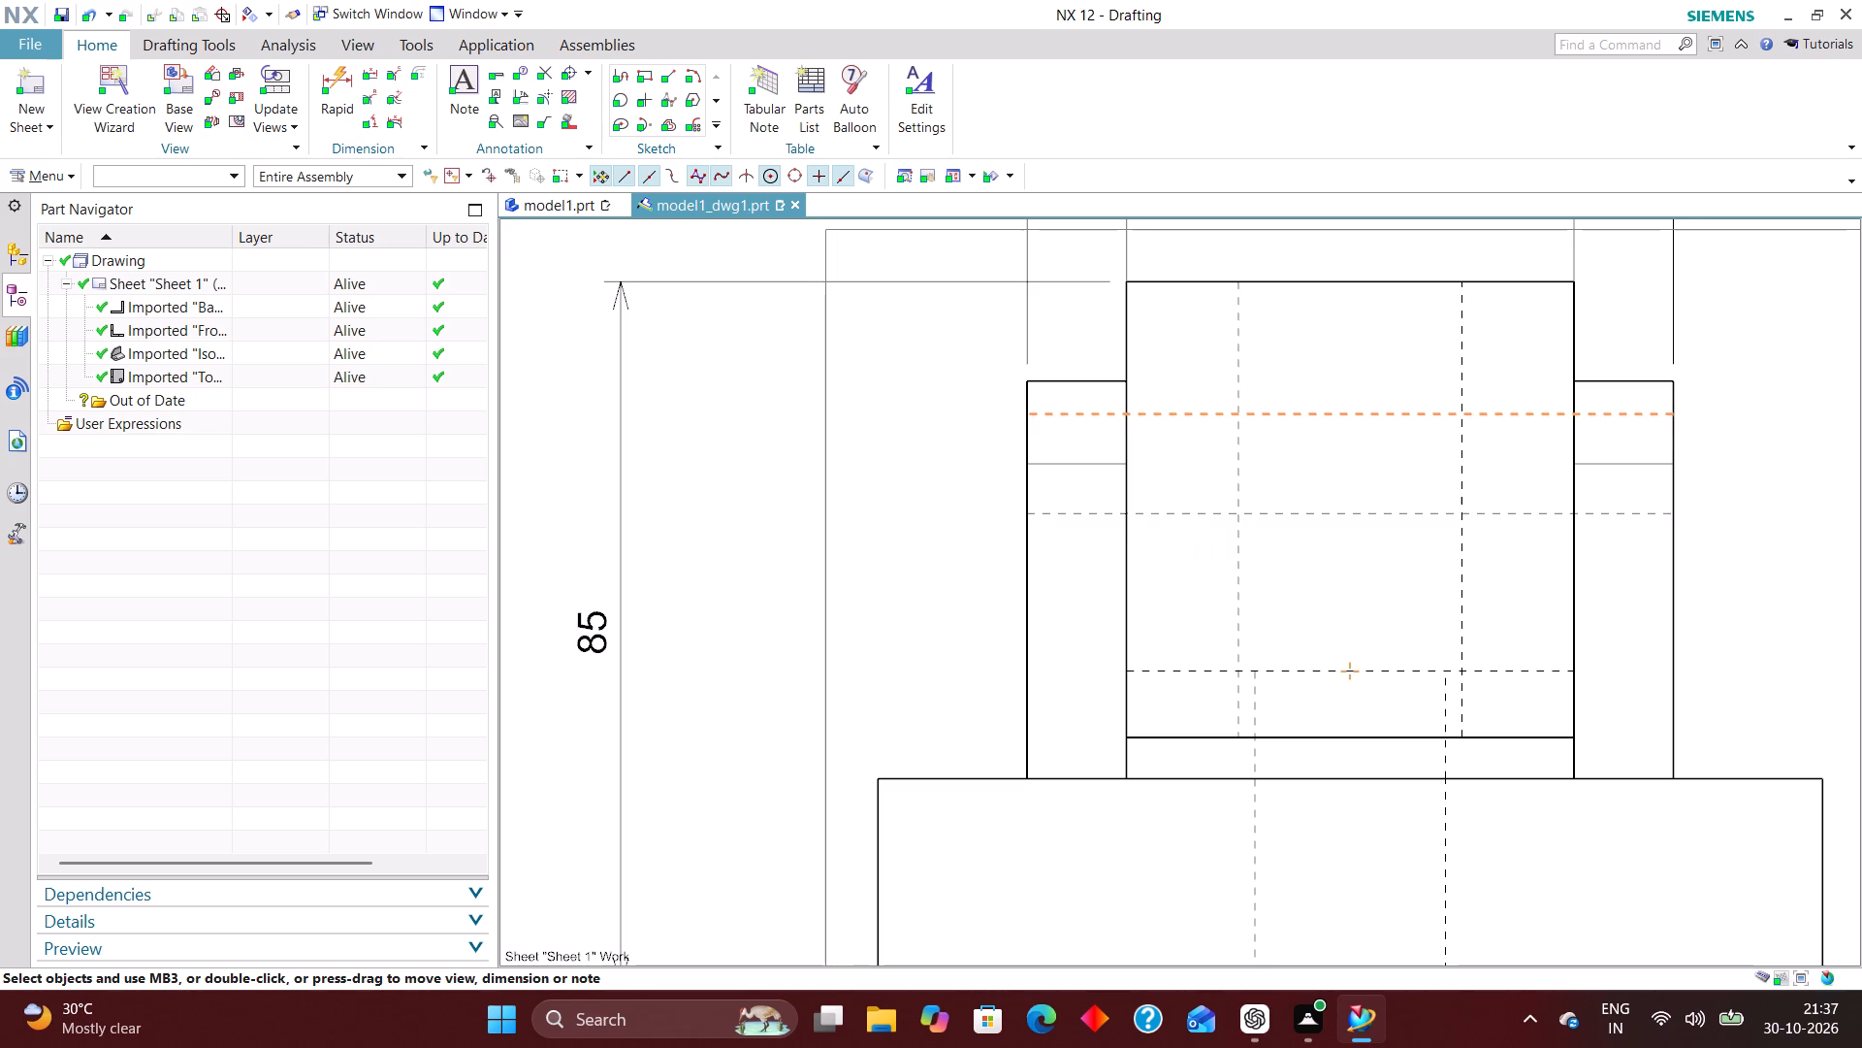
right_click_drag(1172, 513, 1161, 586)
Adjust the placement of the front view's 25 mm base thickness dimension, centring its text between the arrows.
scroll(1186, 489, "down", 3)
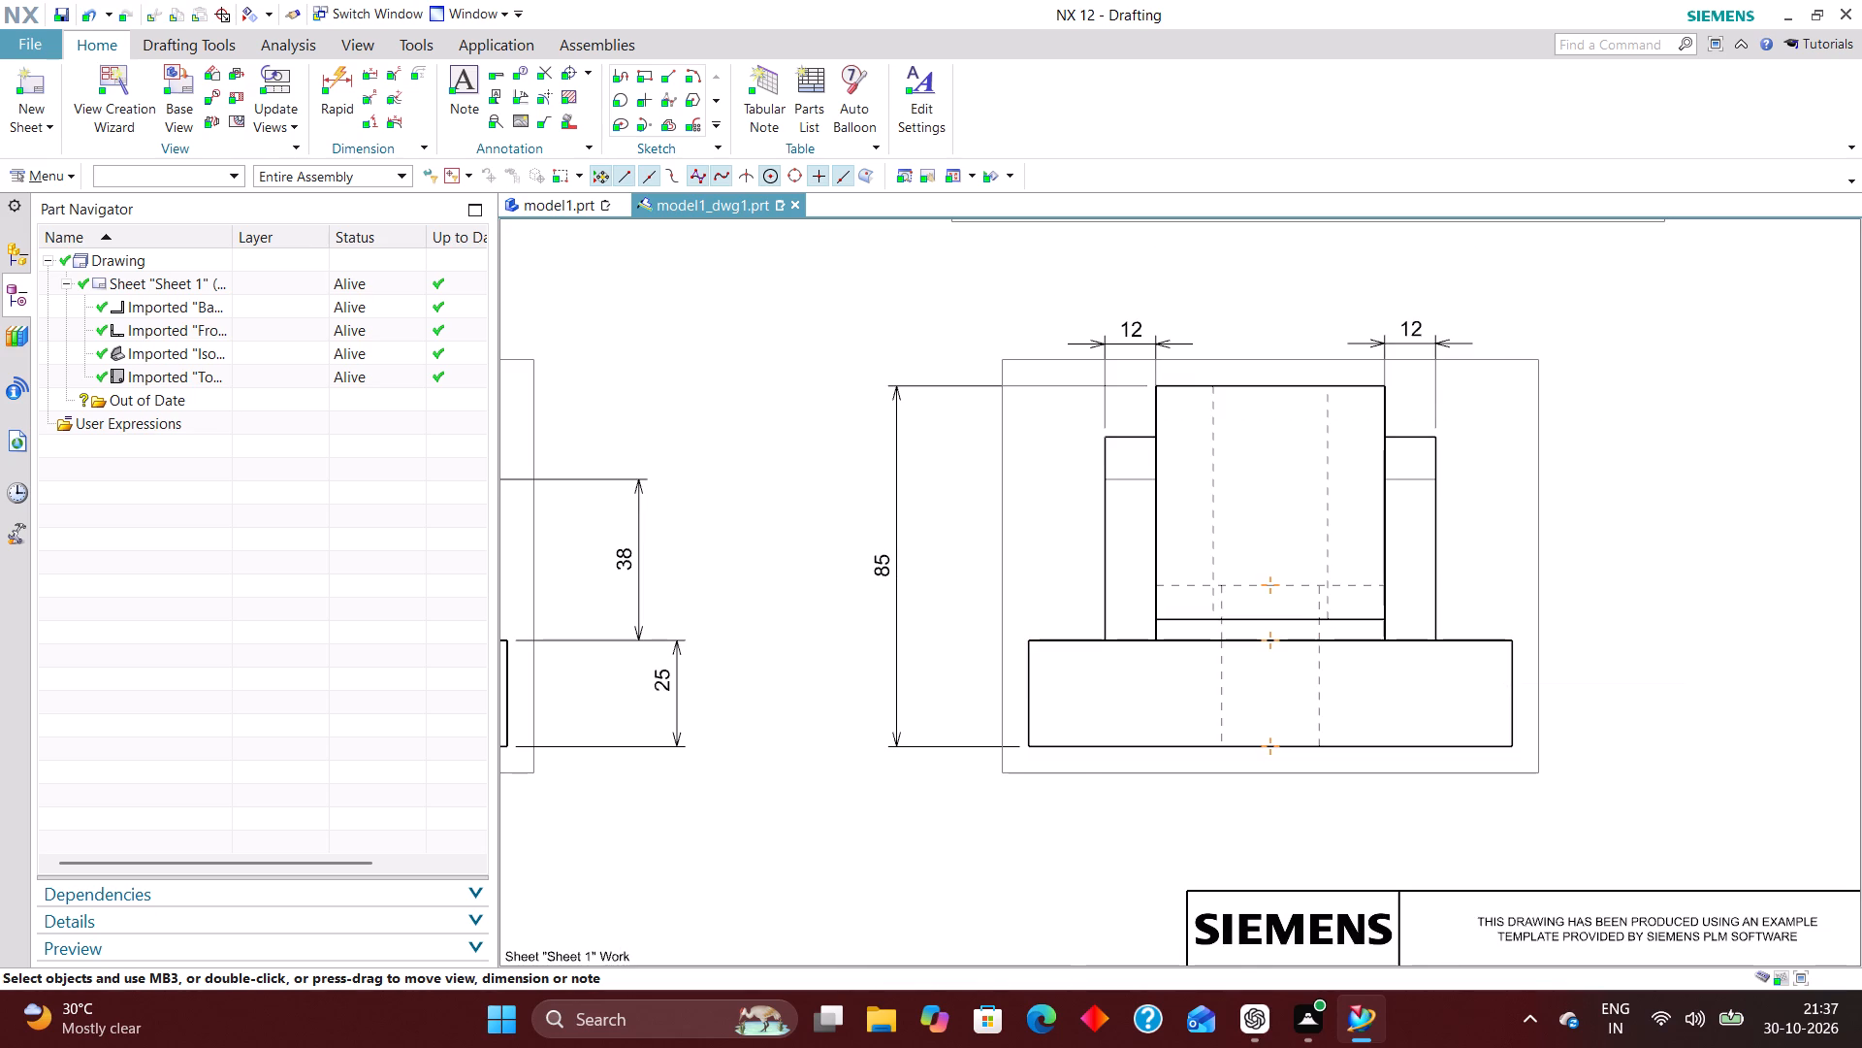
scroll(1236, 606, "up", 5)
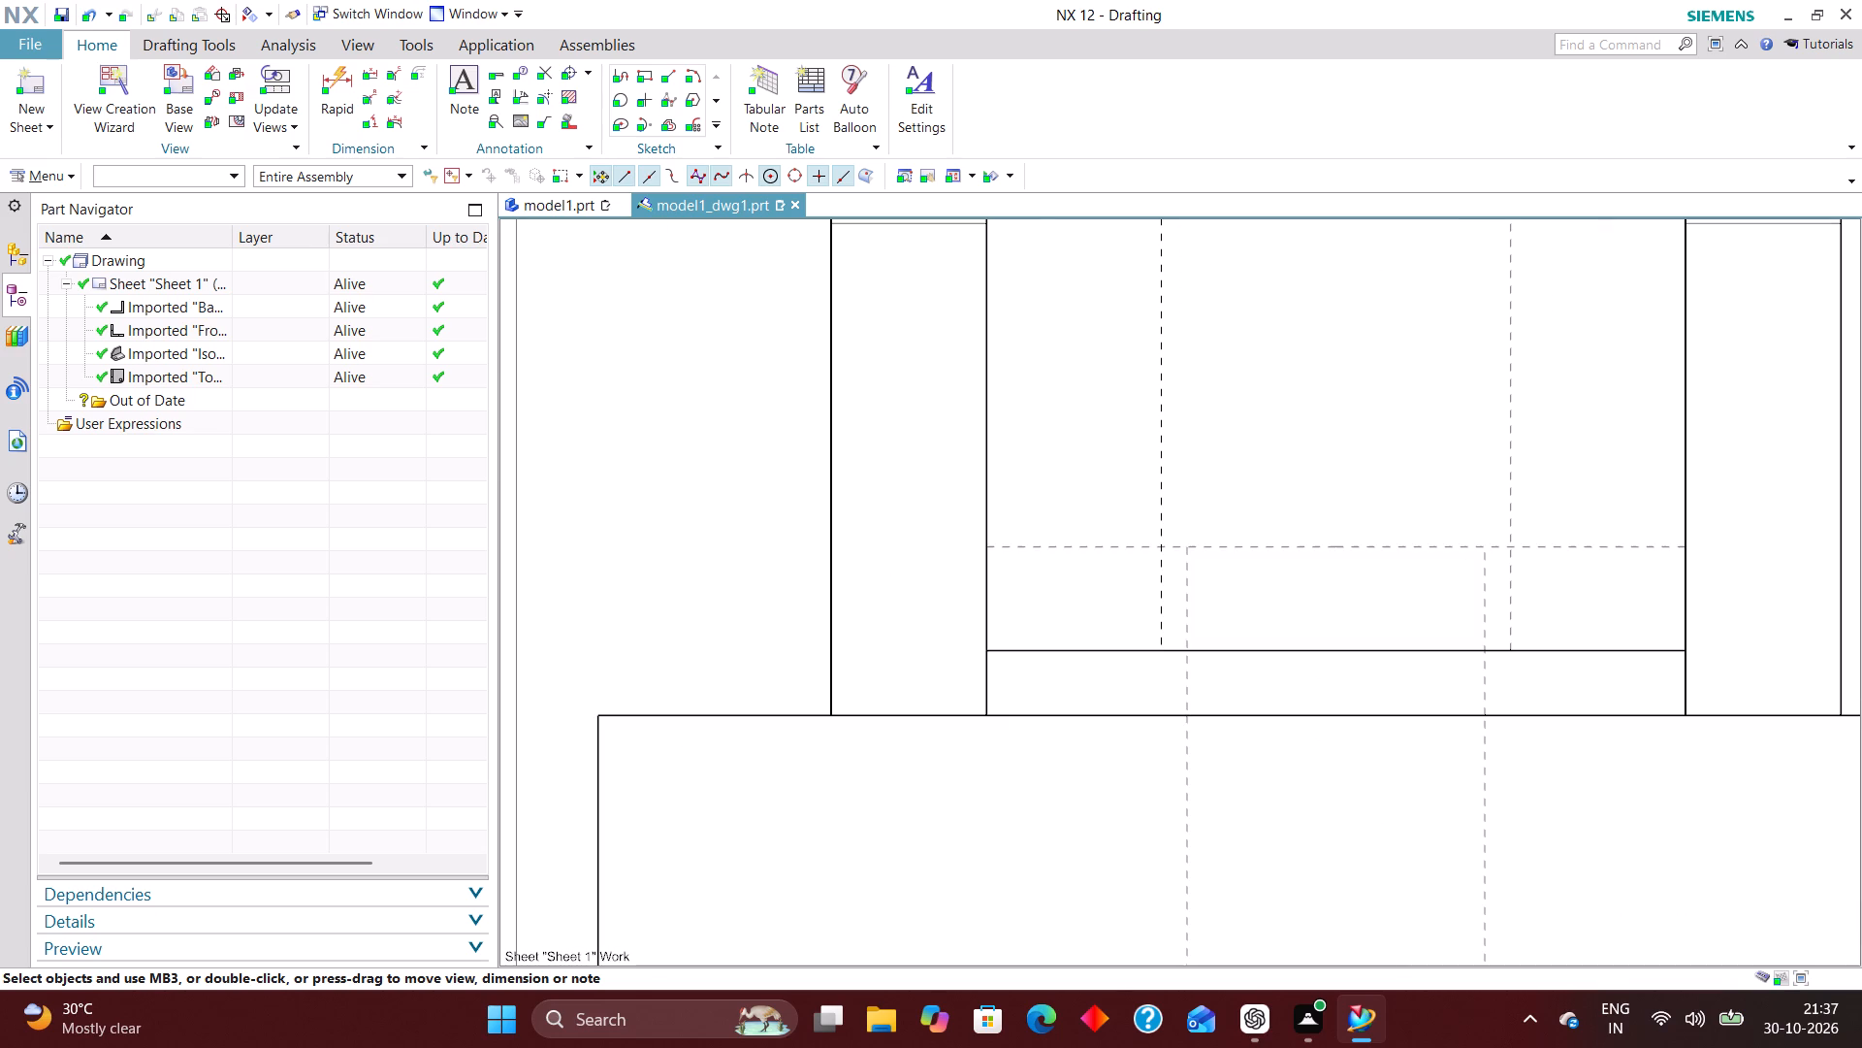
scroll(1240, 670, "down", 5)
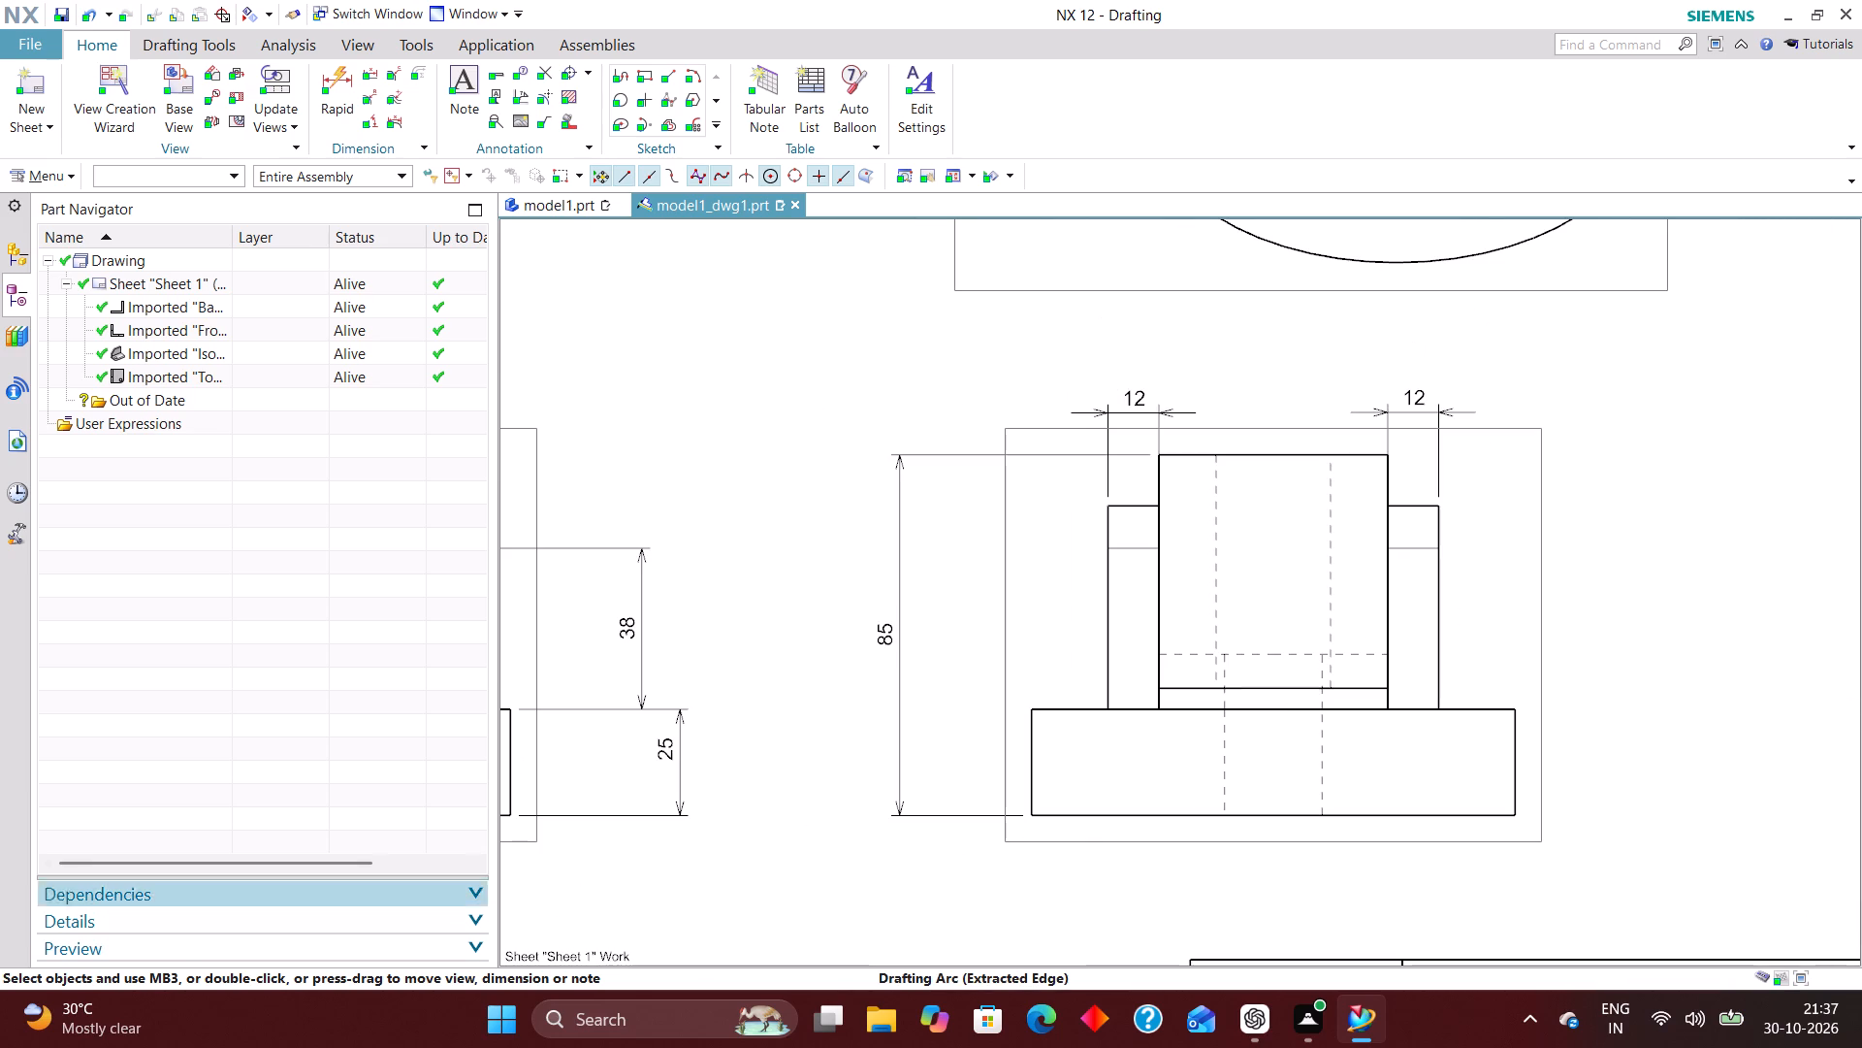
scroll(1081, 698, "down", 2)
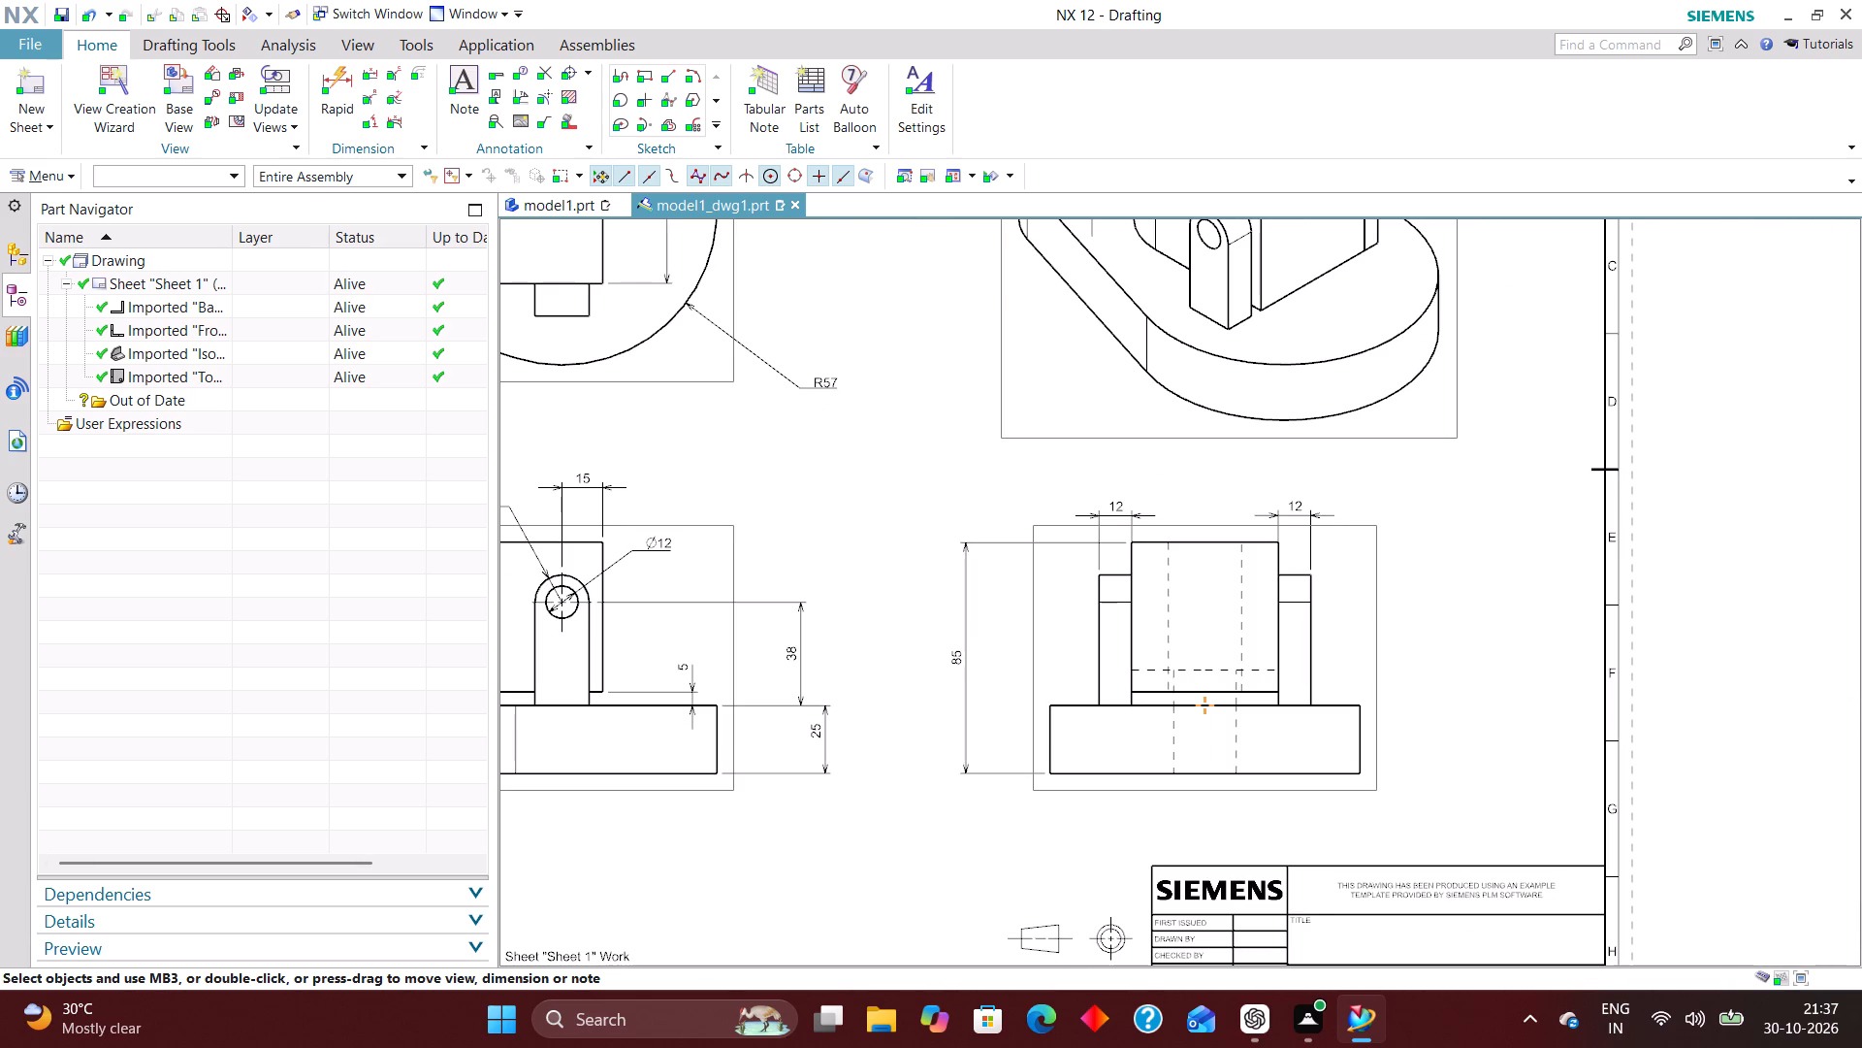
scroll(1410, 637, "down", 2)
right_click_drag(1477, 594, 1335, 825)
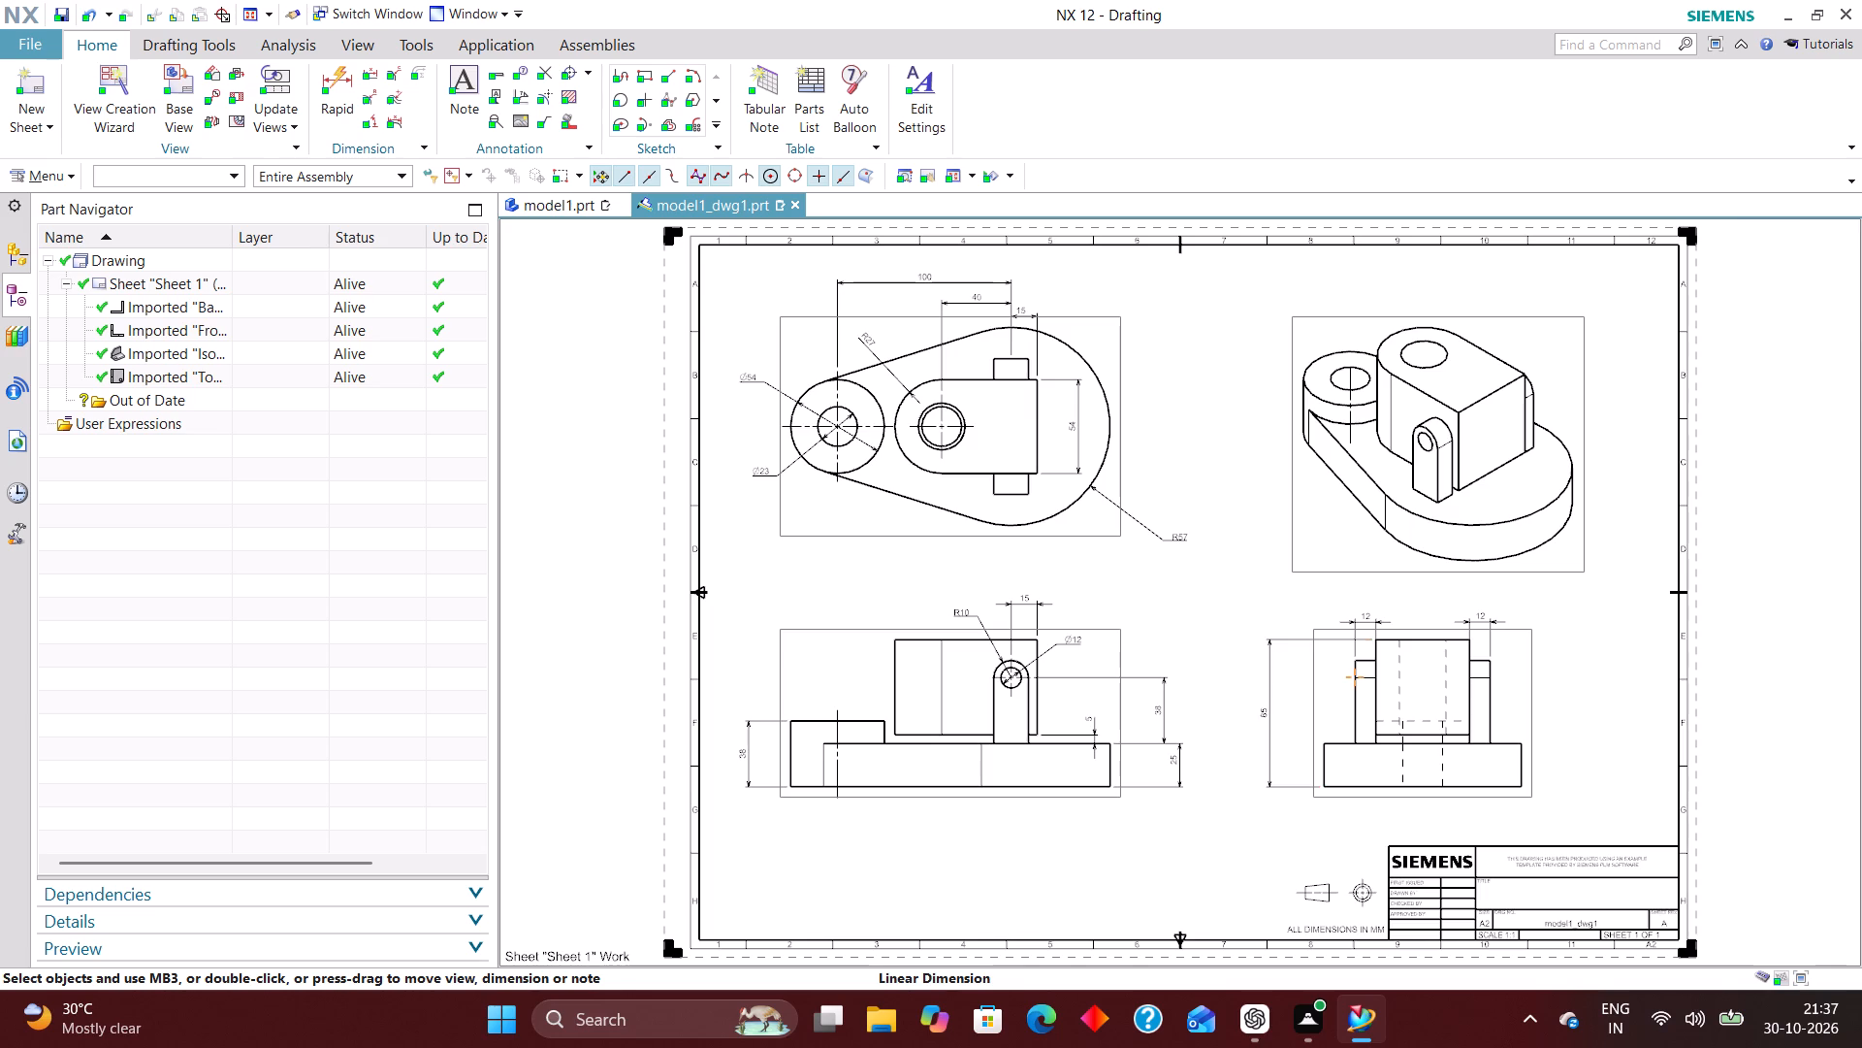
scroll(1285, 723, "up", 4)
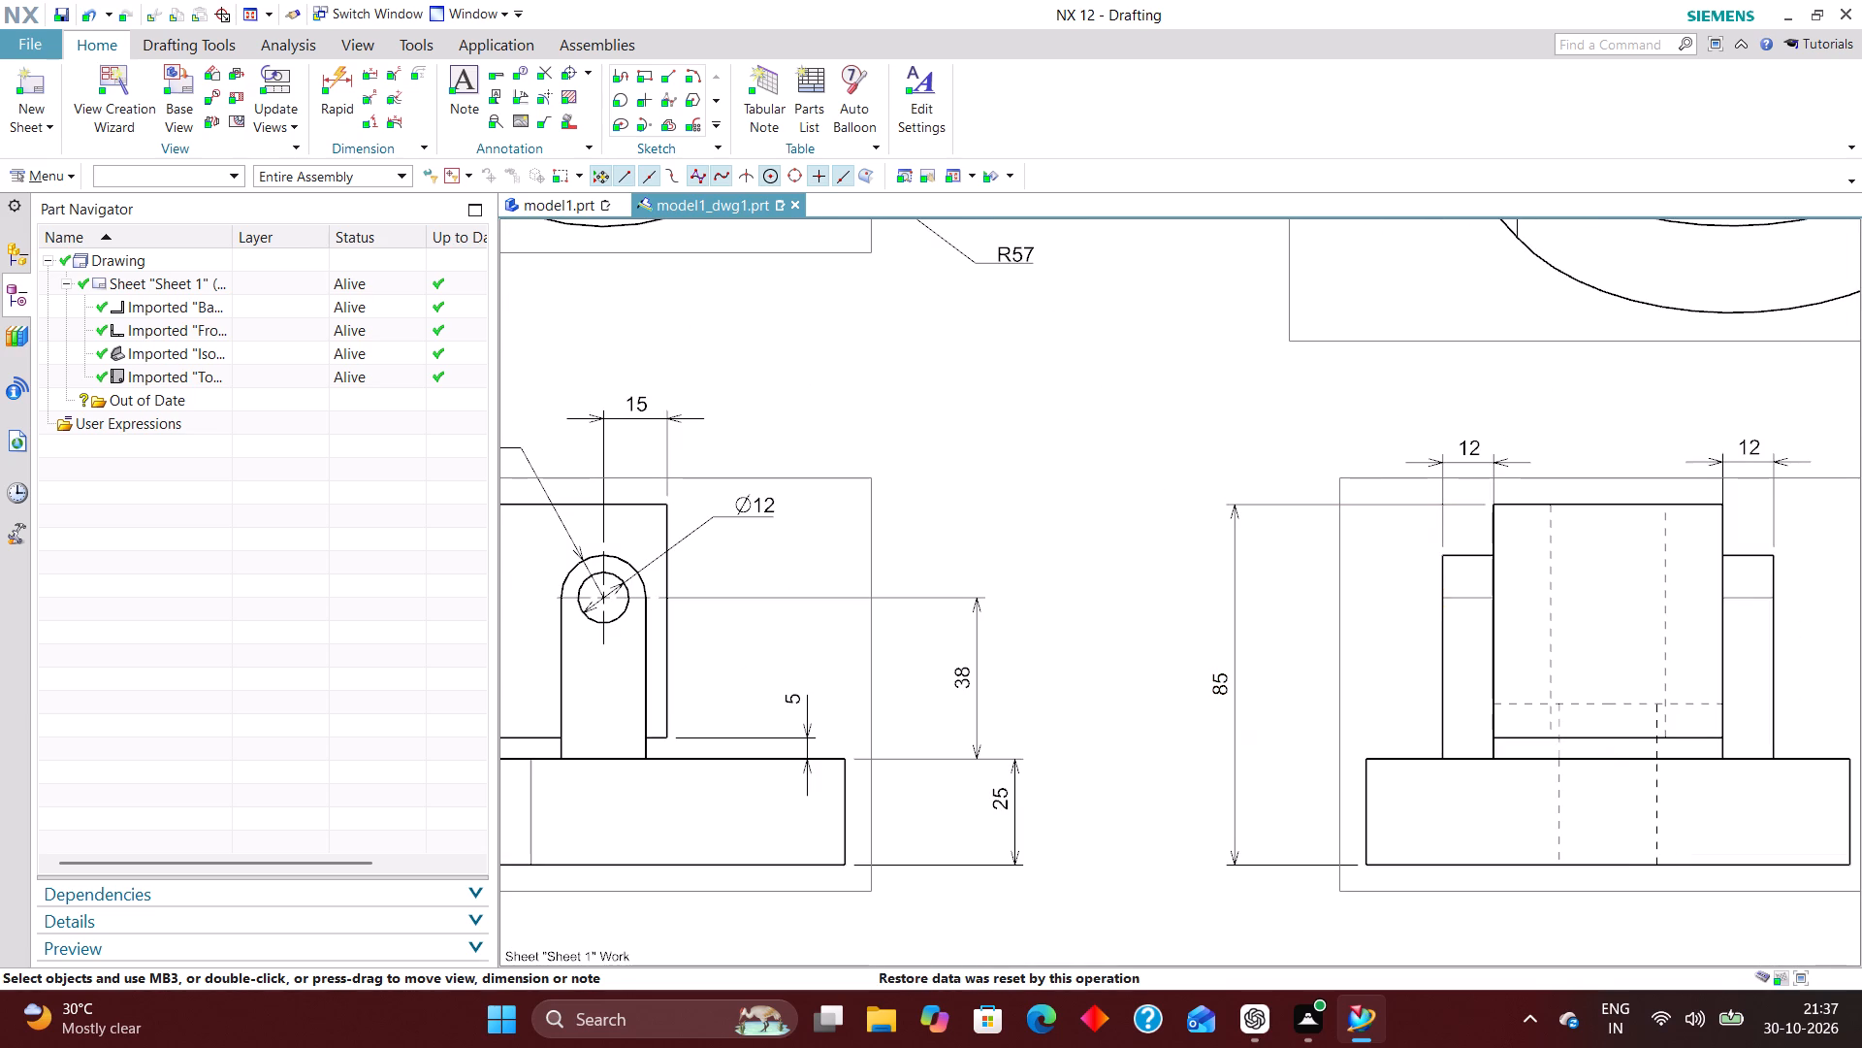
scroll(1369, 726, "down", 1)
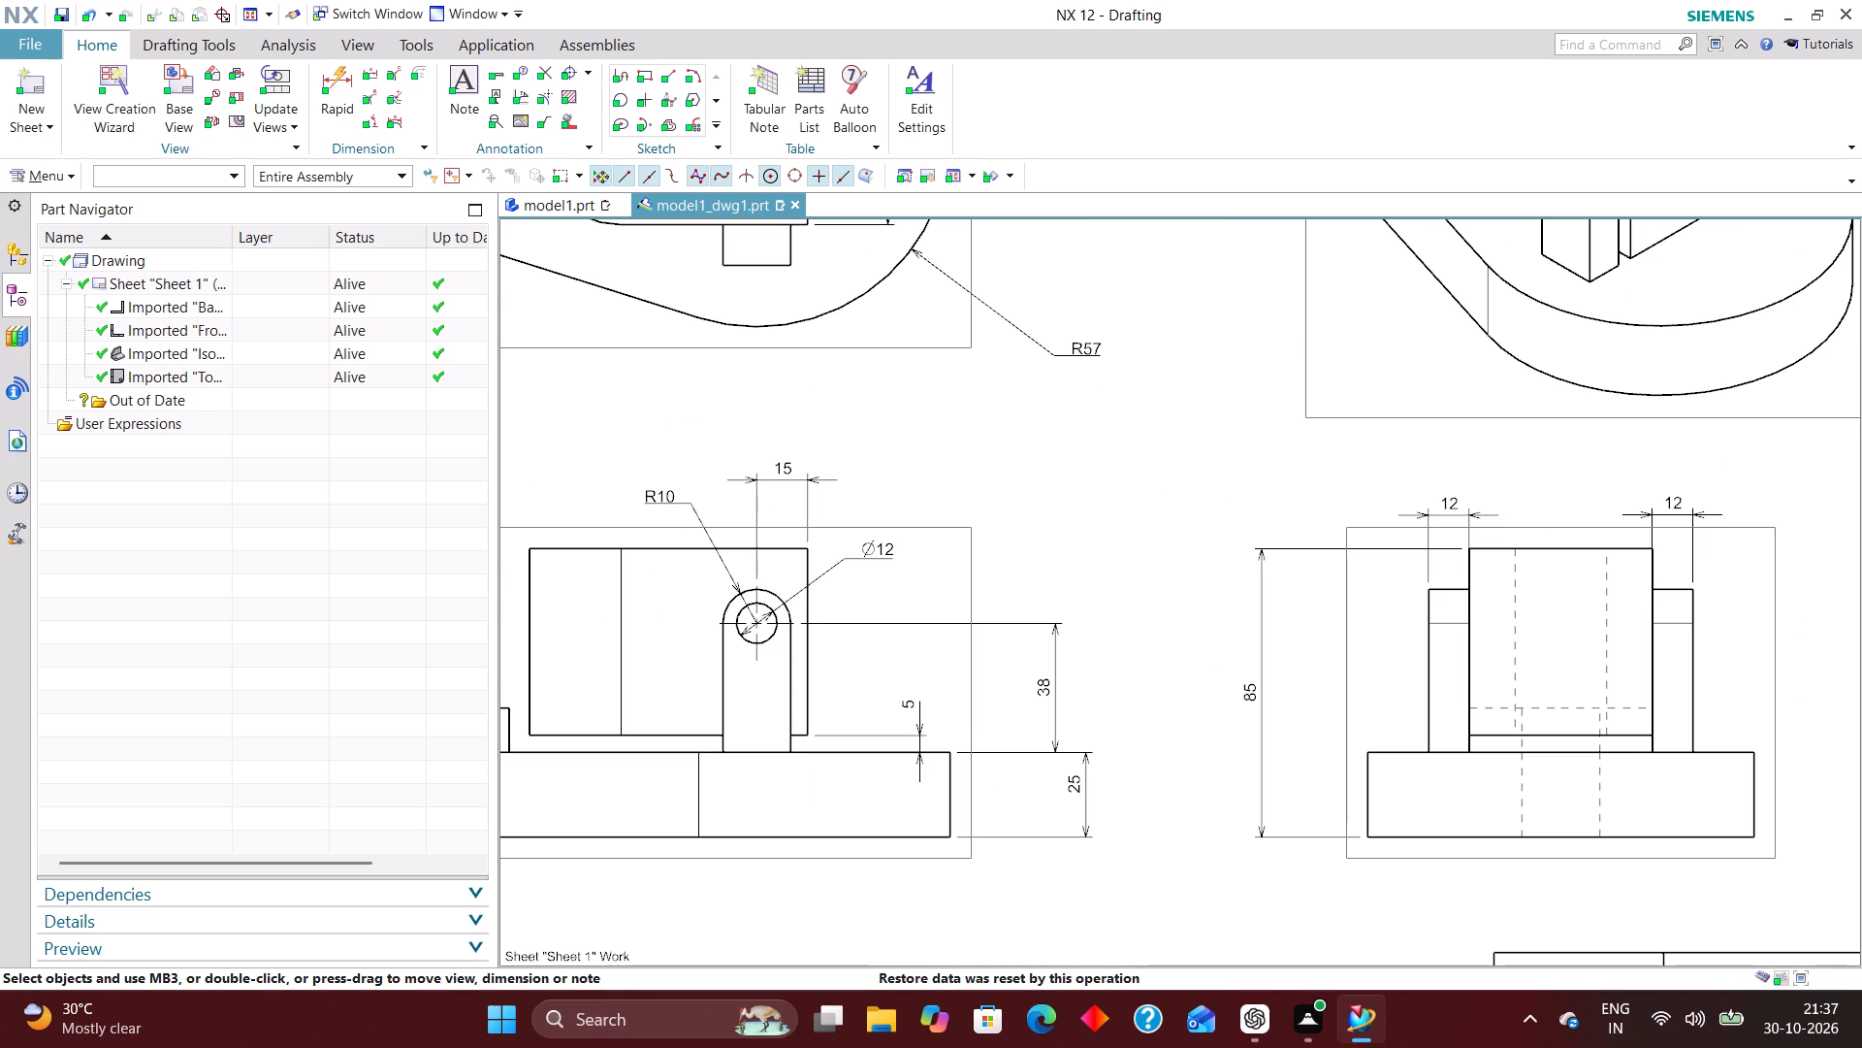
left_click_drag(1086, 797, 1068, 788)
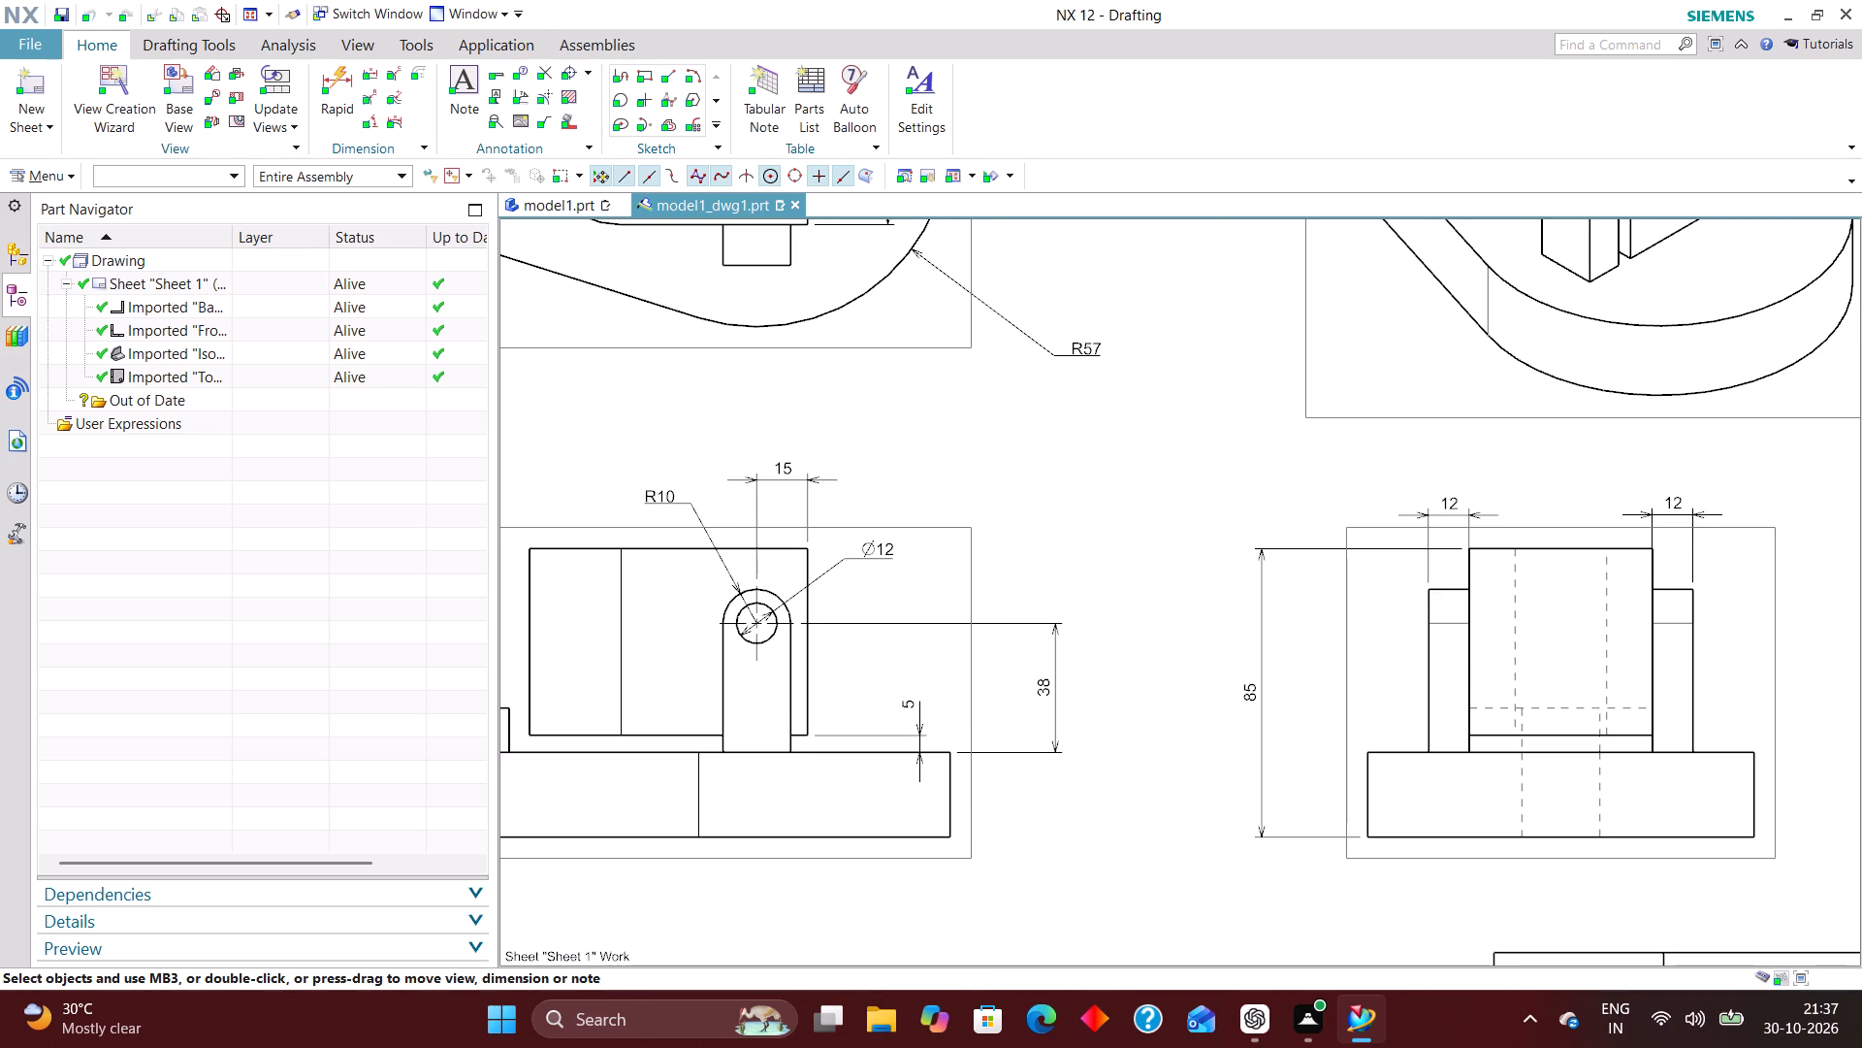
Check the sheet's size, scale, units and projection settings, and accept them without changes.
scroll(1171, 736, "down", 1)
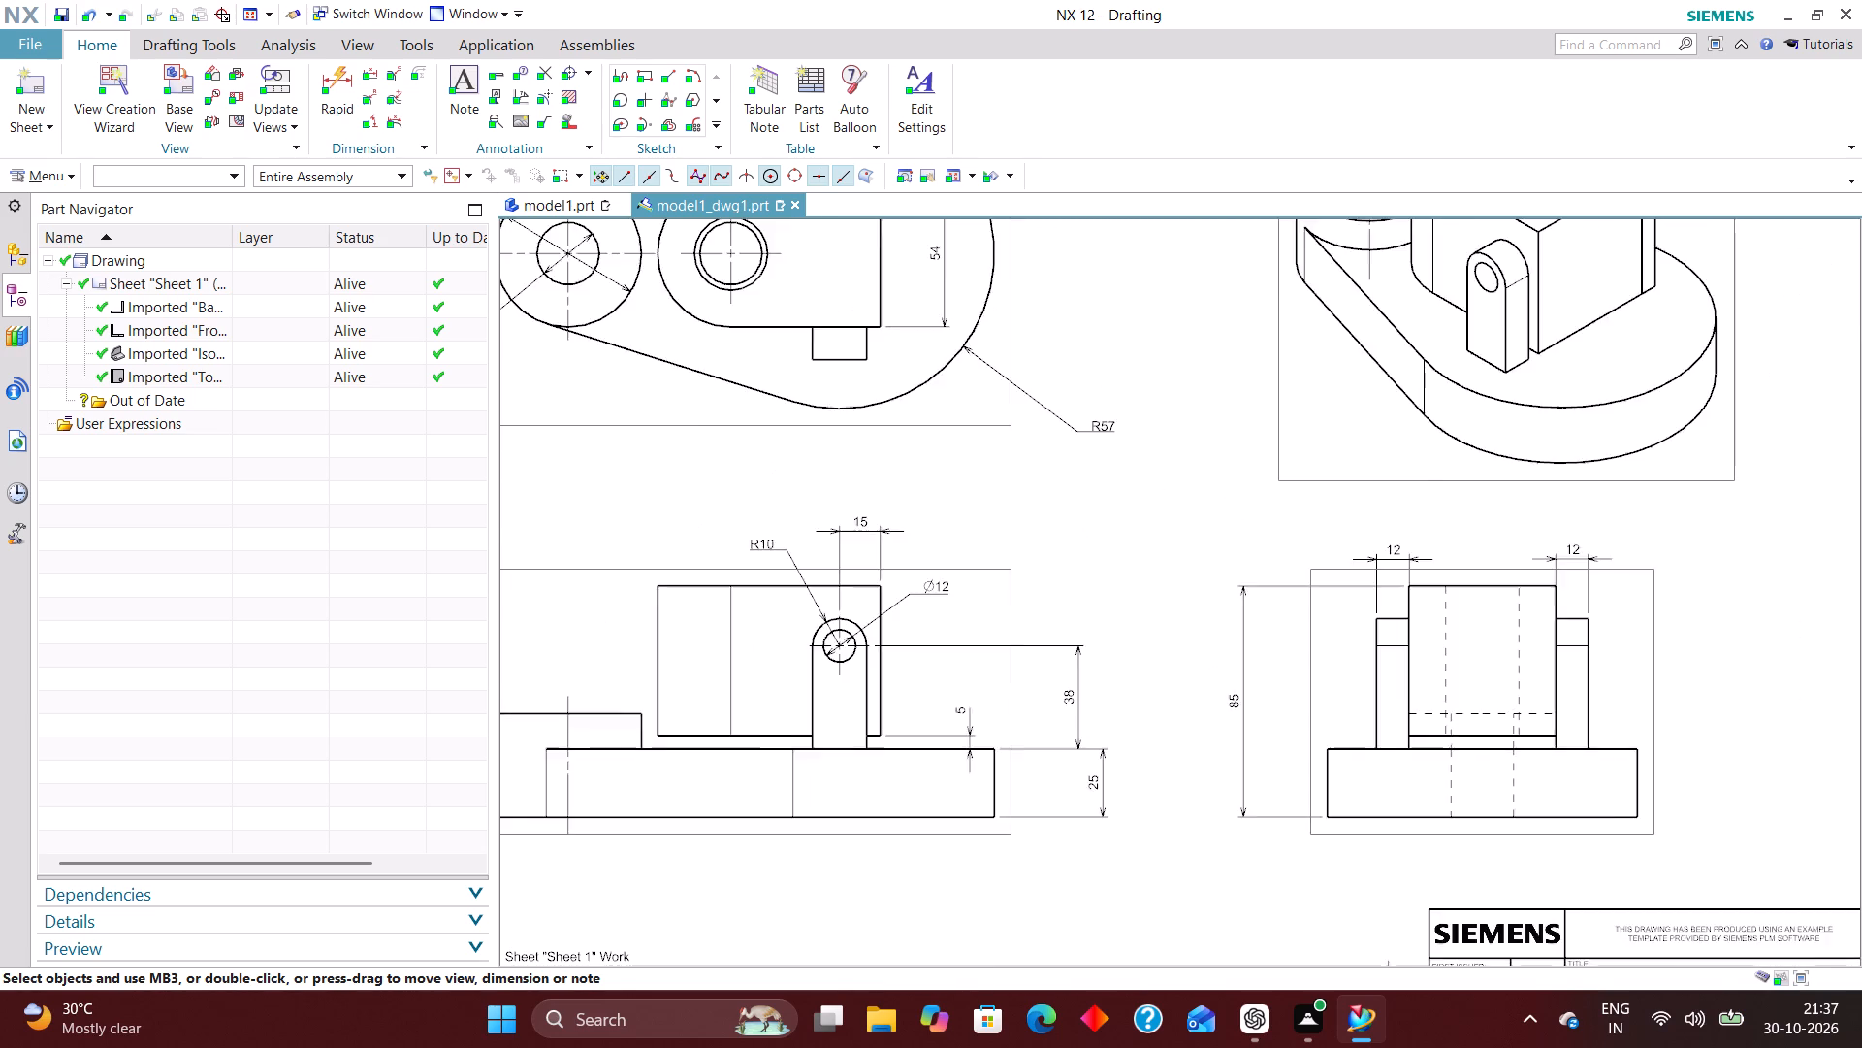
scroll(1171, 745, "down", 1)
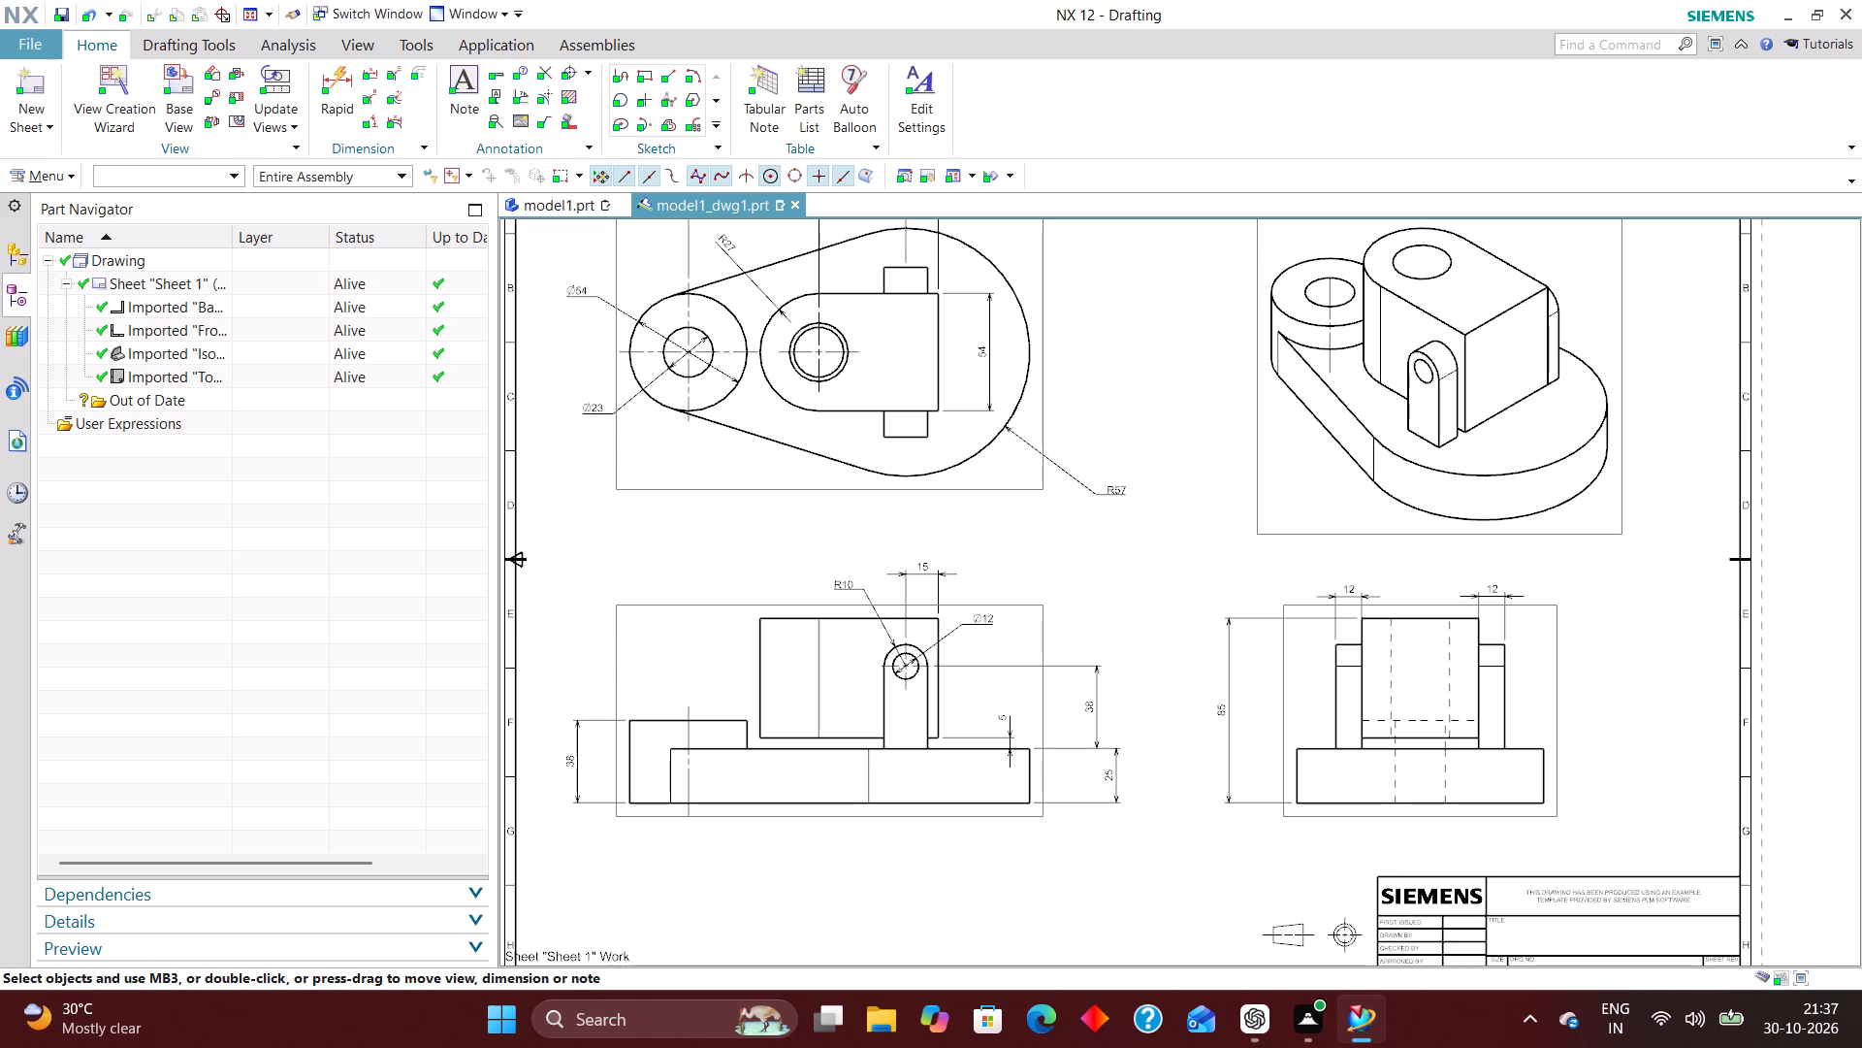
scroll(1036, 649, "down", 2)
scroll(1048, 768, "up", 2)
right_click_drag(1126, 770, 1000, 854)
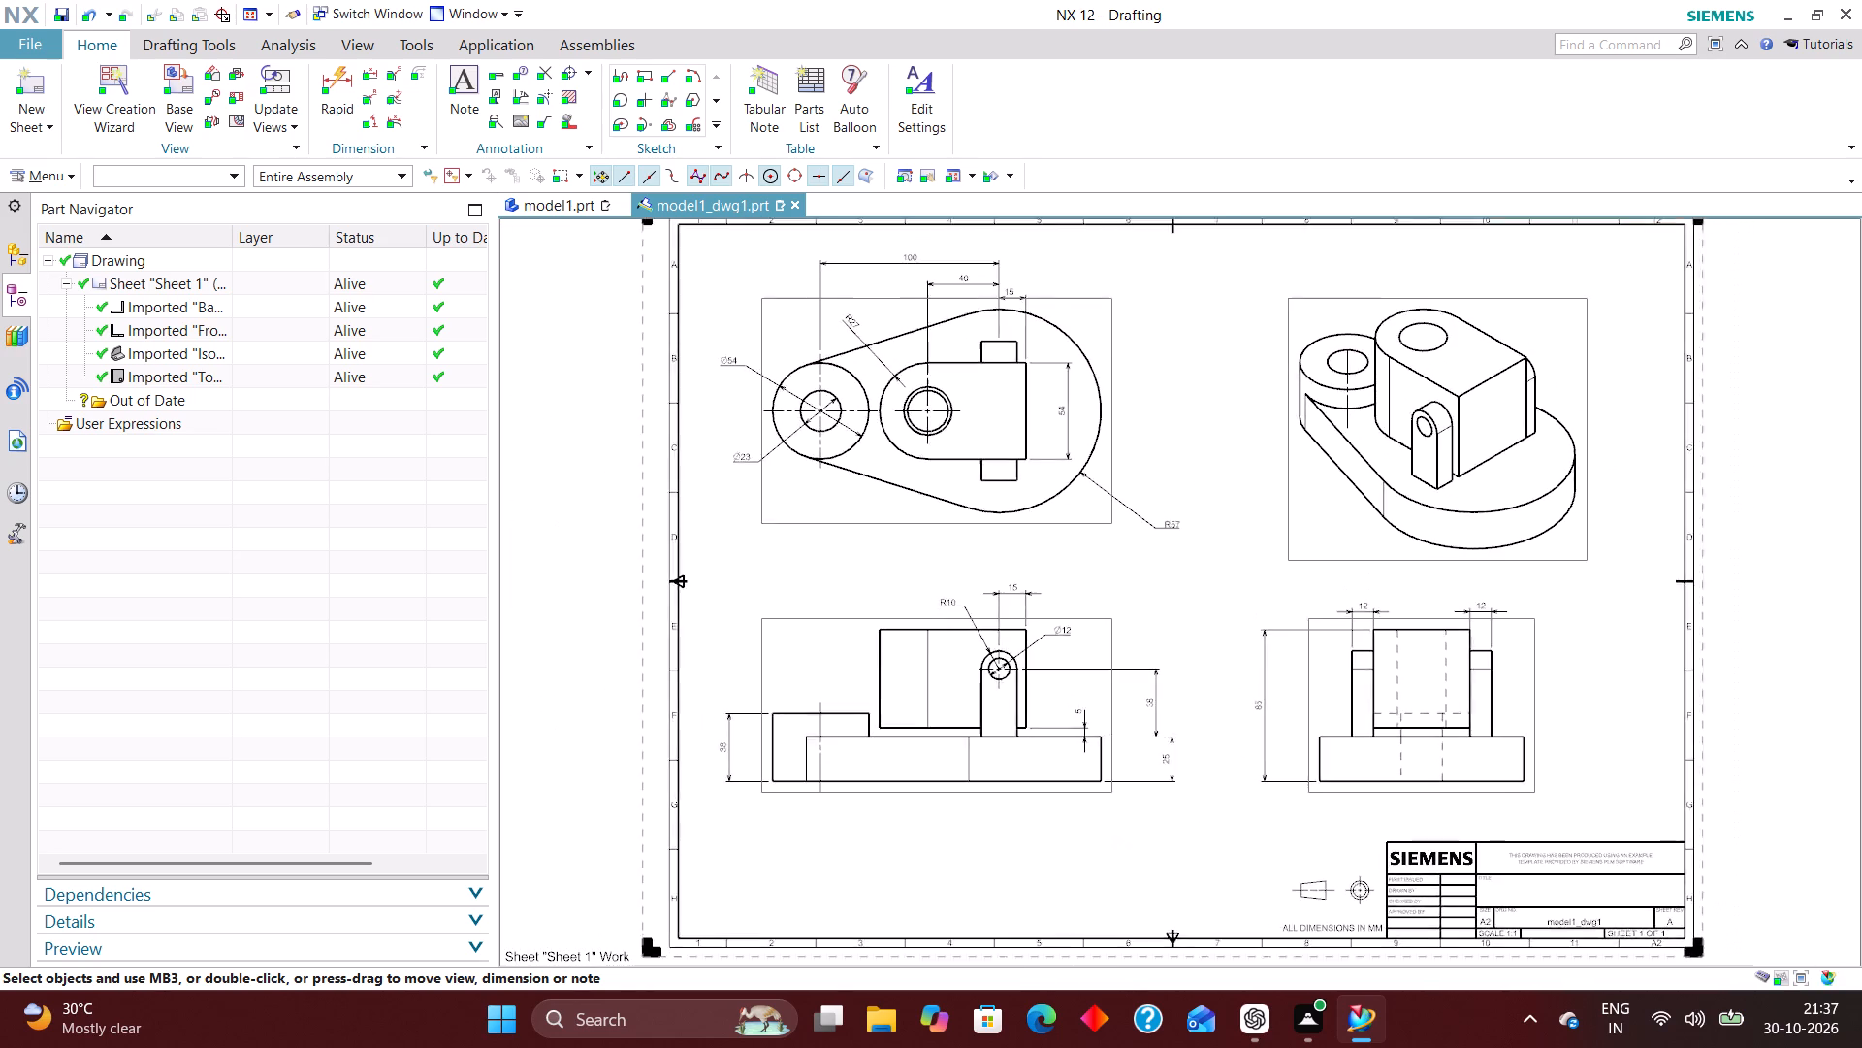
right_click(656, 752)
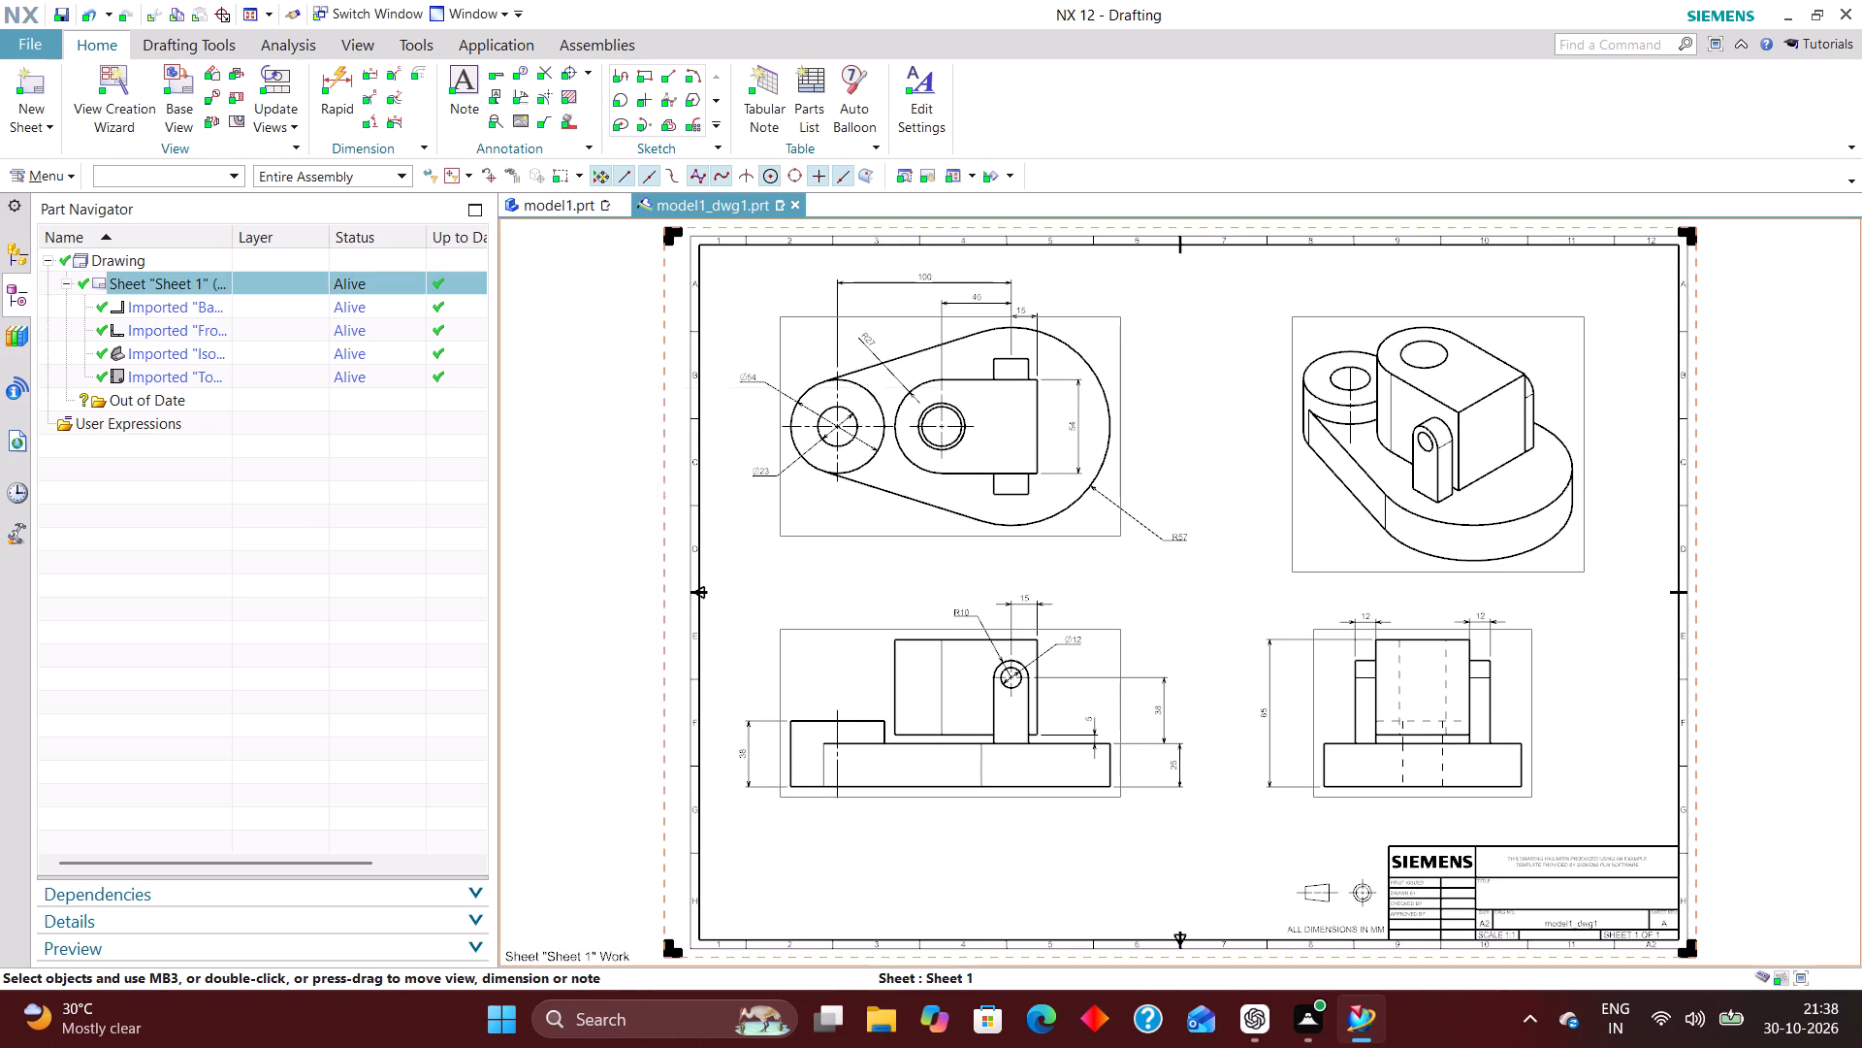
left_click(742, 551)
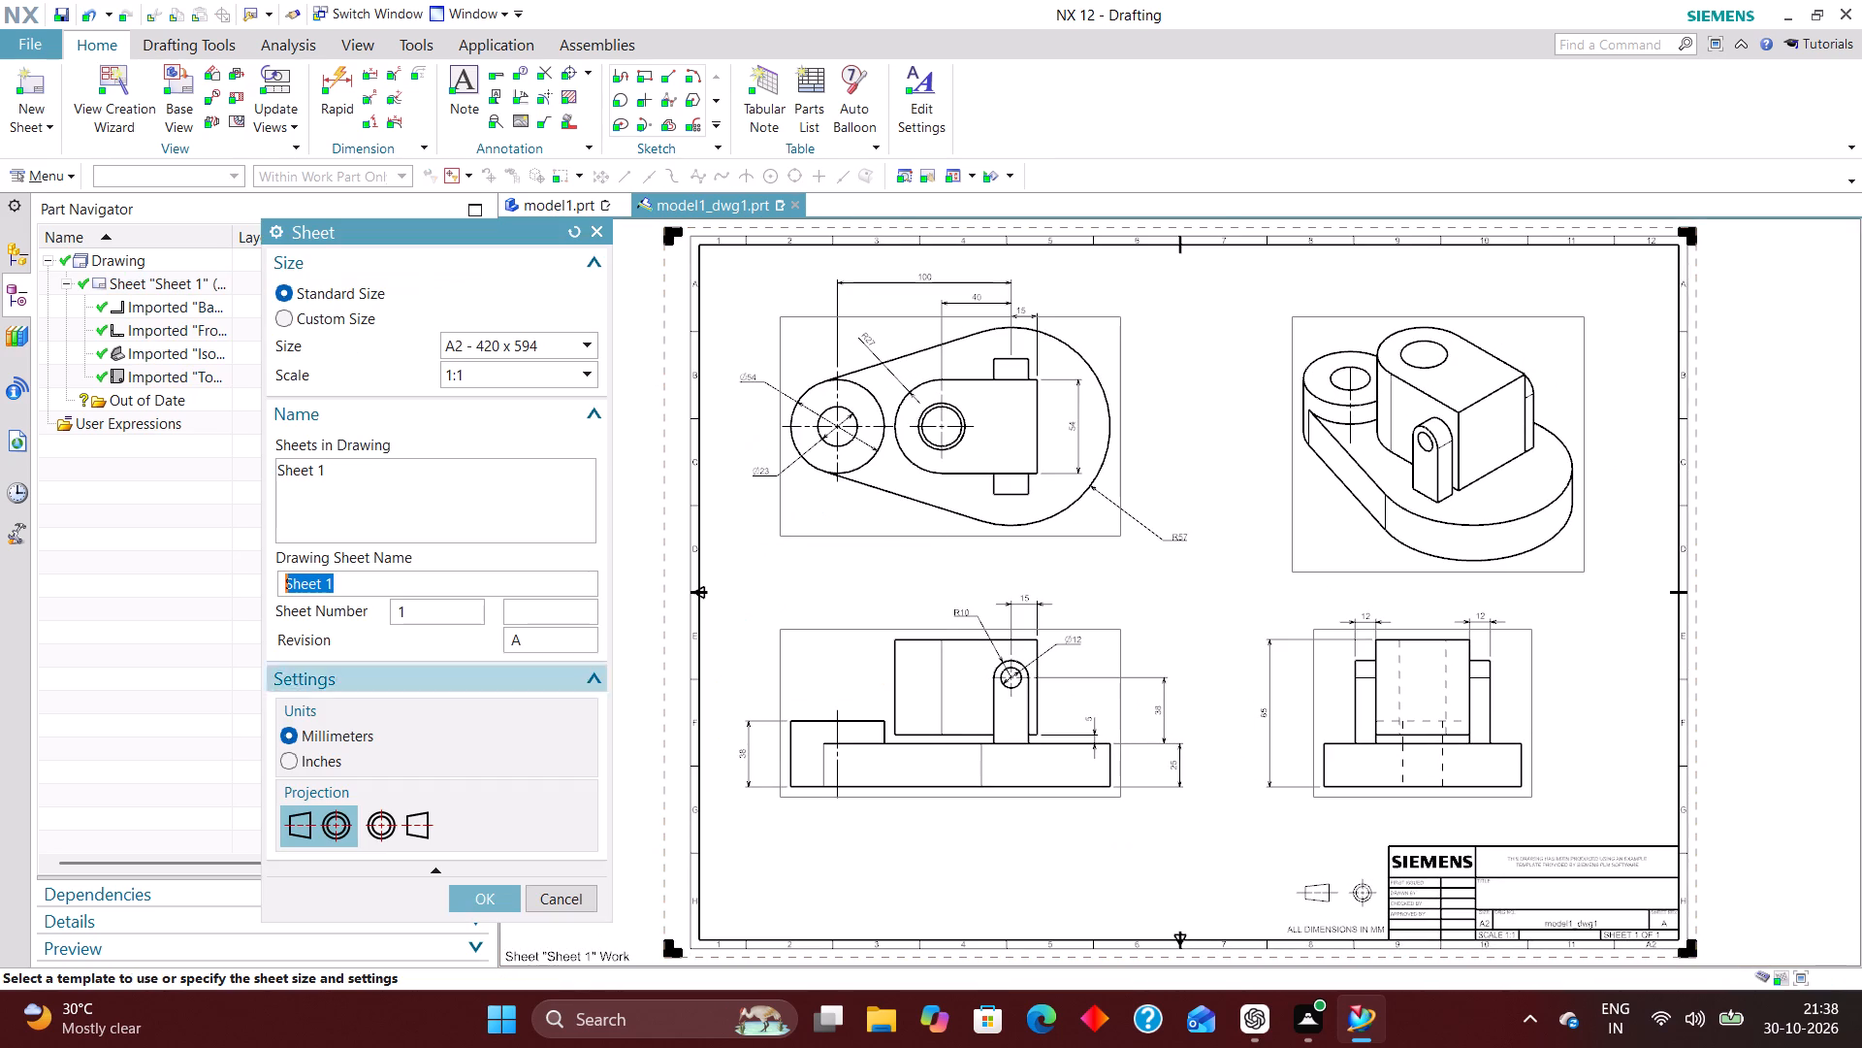
left_click(491, 899)
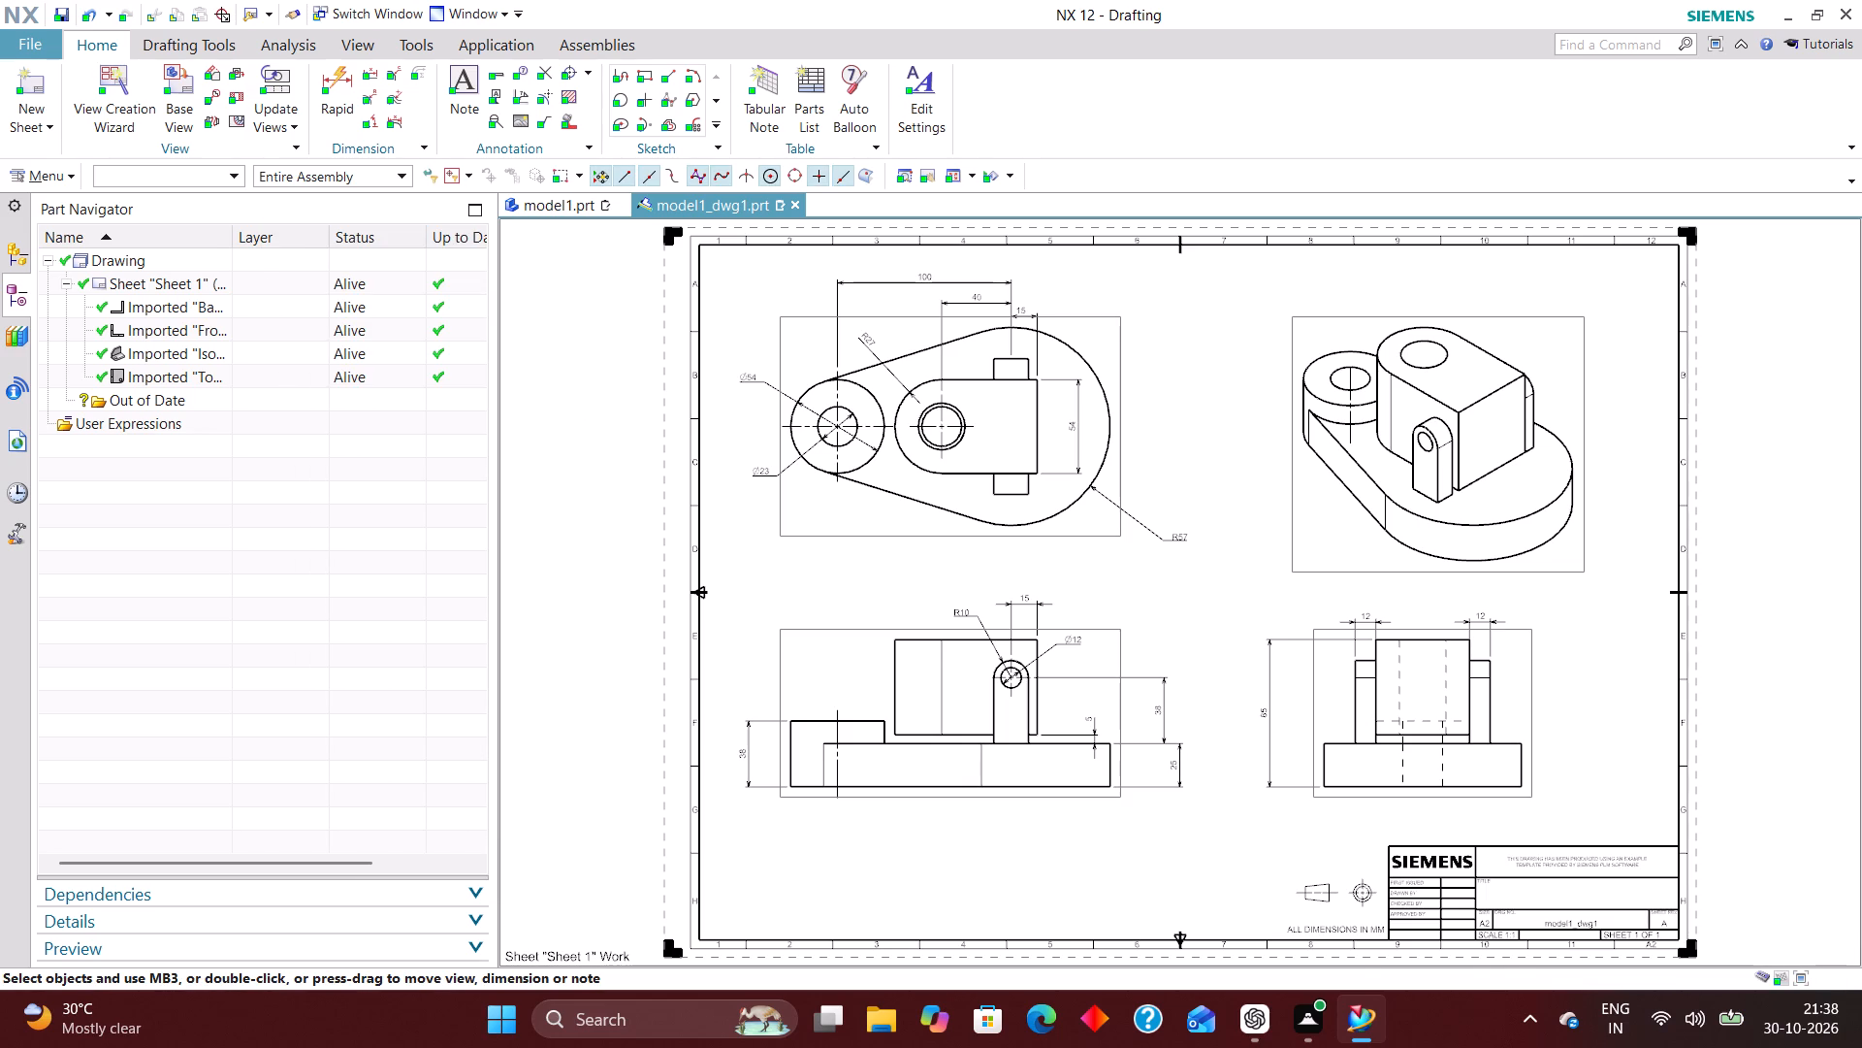
Turn on the view label for the end view and set its view label type to Name.
scroll(1186, 603, "up", 4)
scroll(1036, 503, "down", 4)
scroll(1127, 535, "up", 2)
scroll(1013, 566, "down", 2)
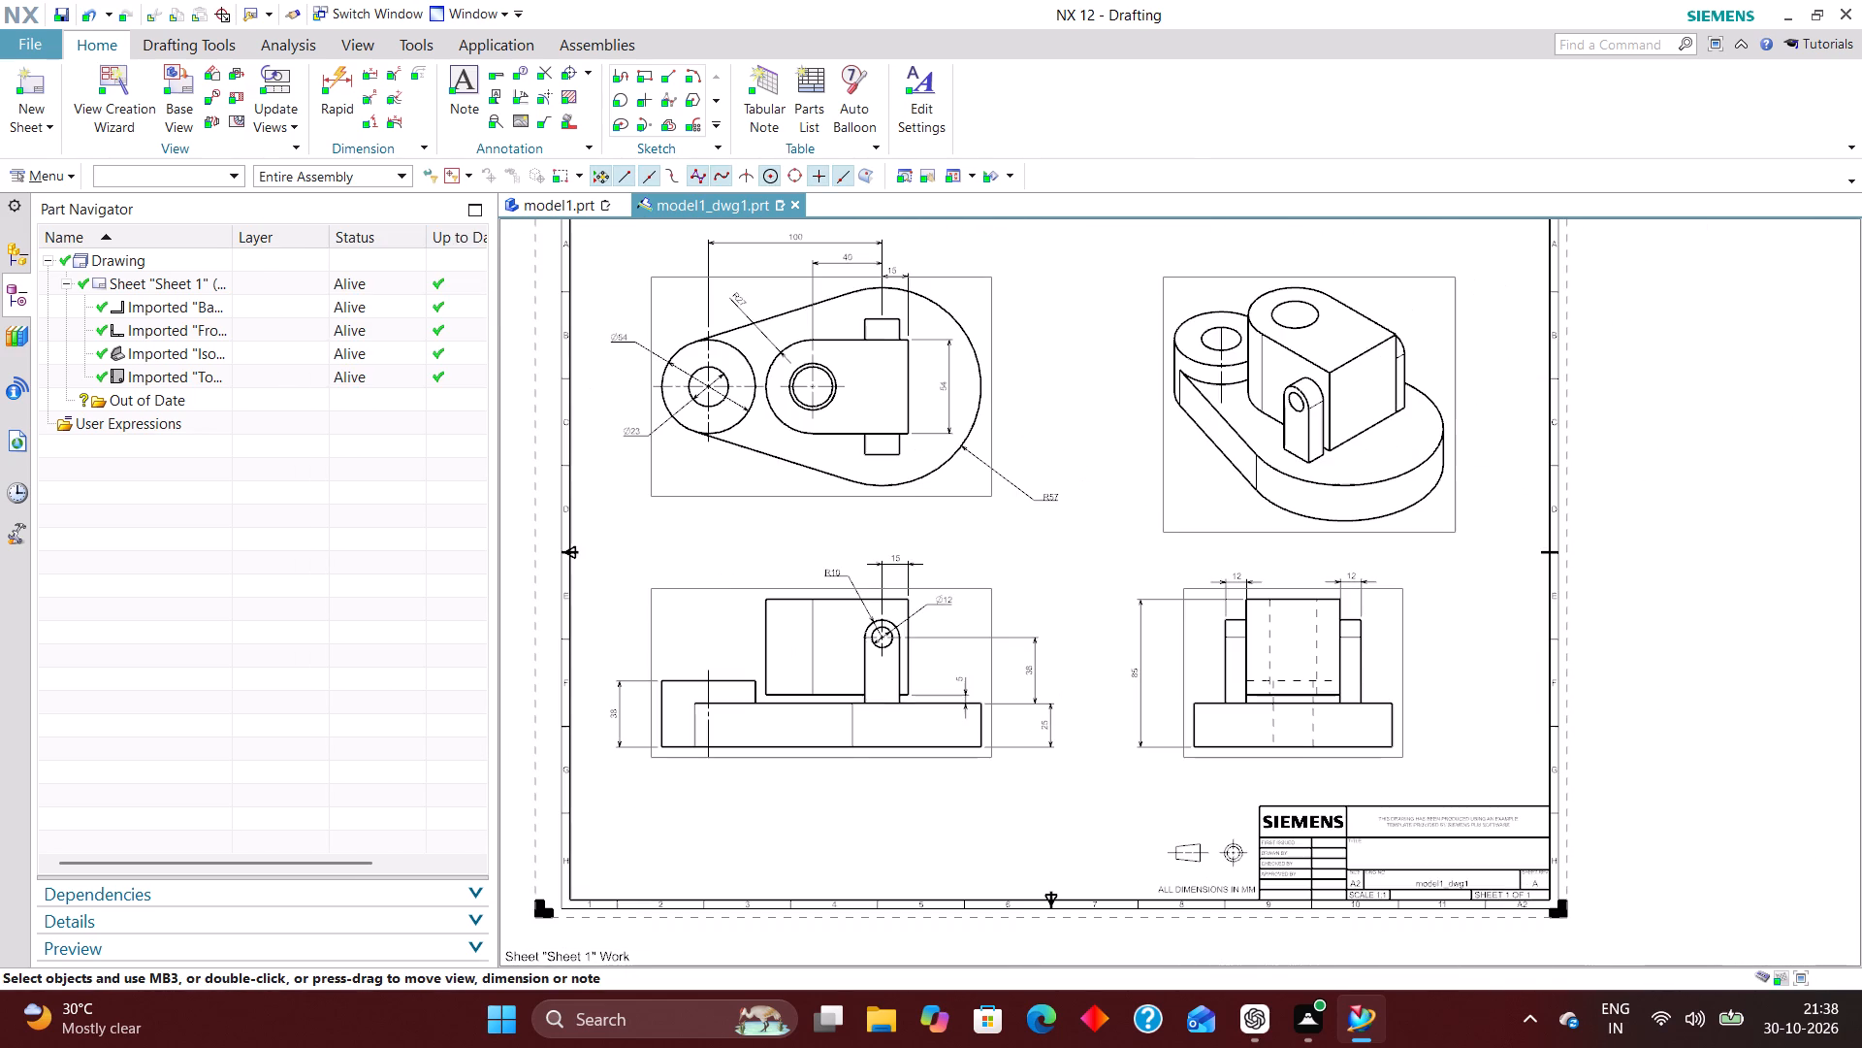
scroll(1386, 742, "up", 2)
right_click(1369, 775)
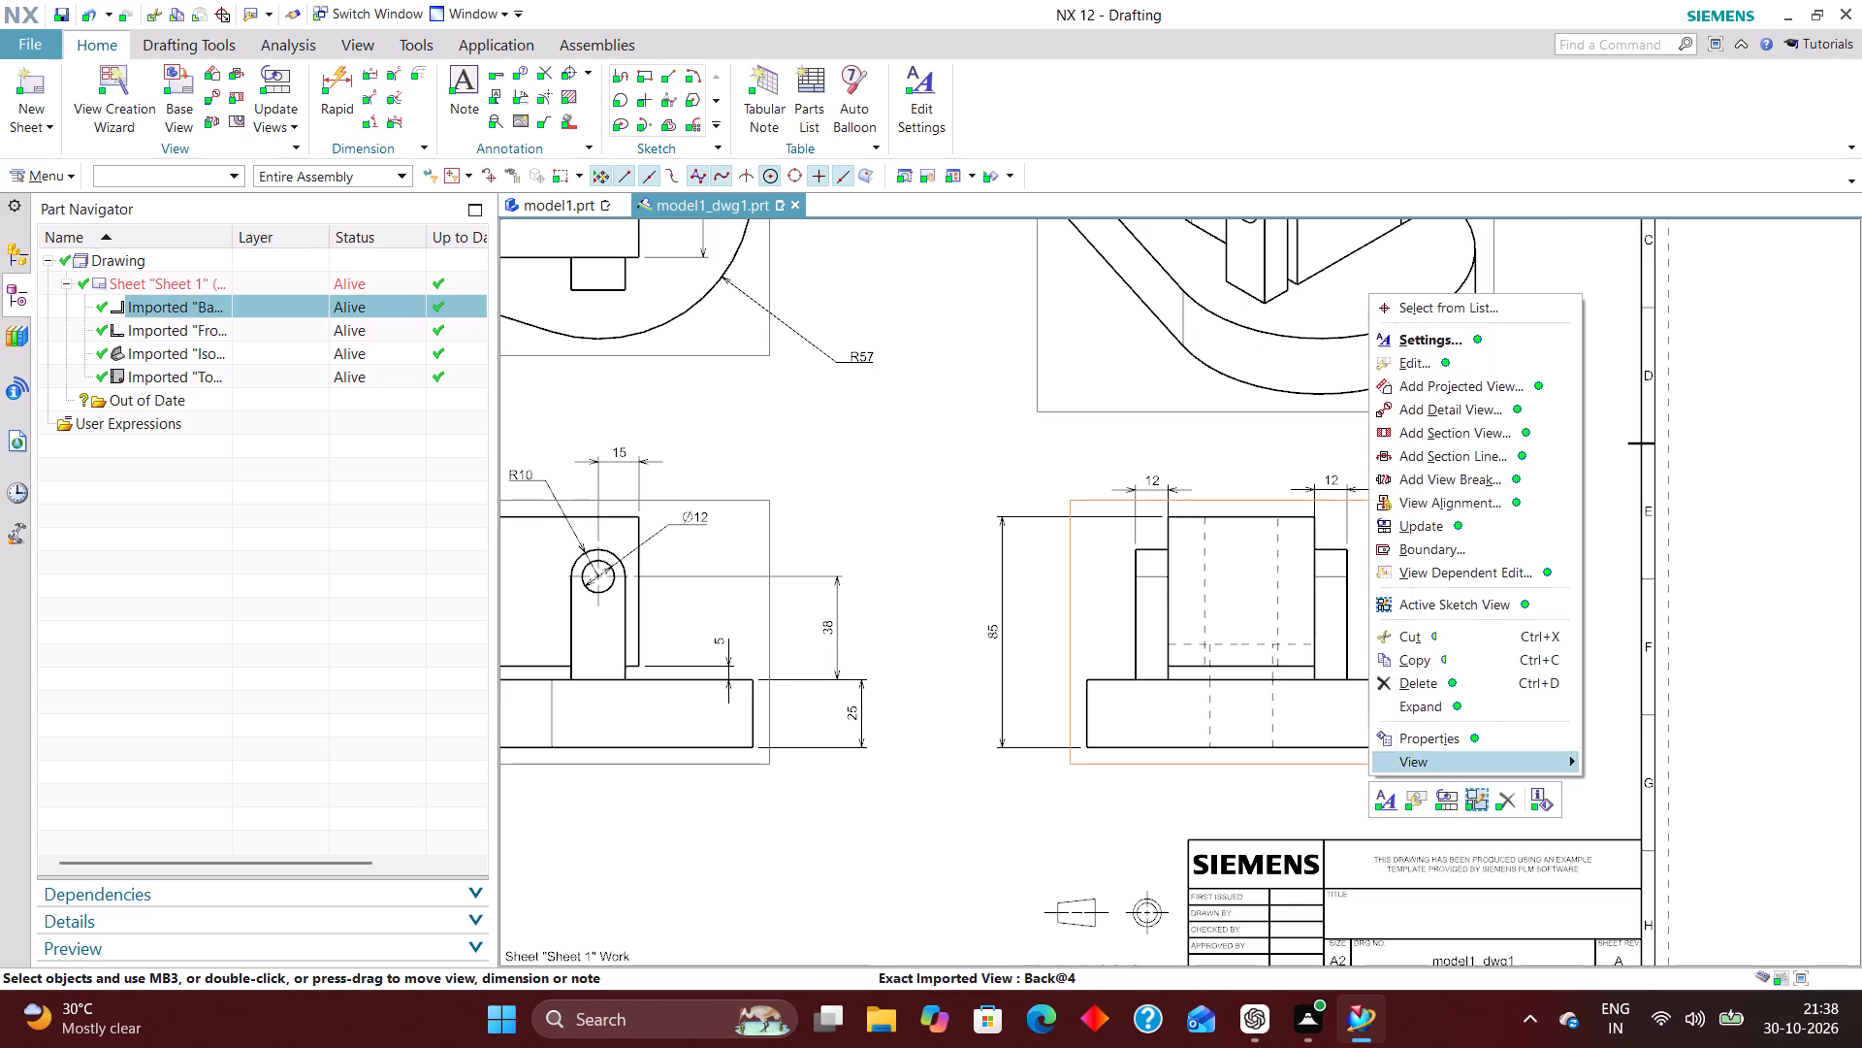
left_click(1439, 334)
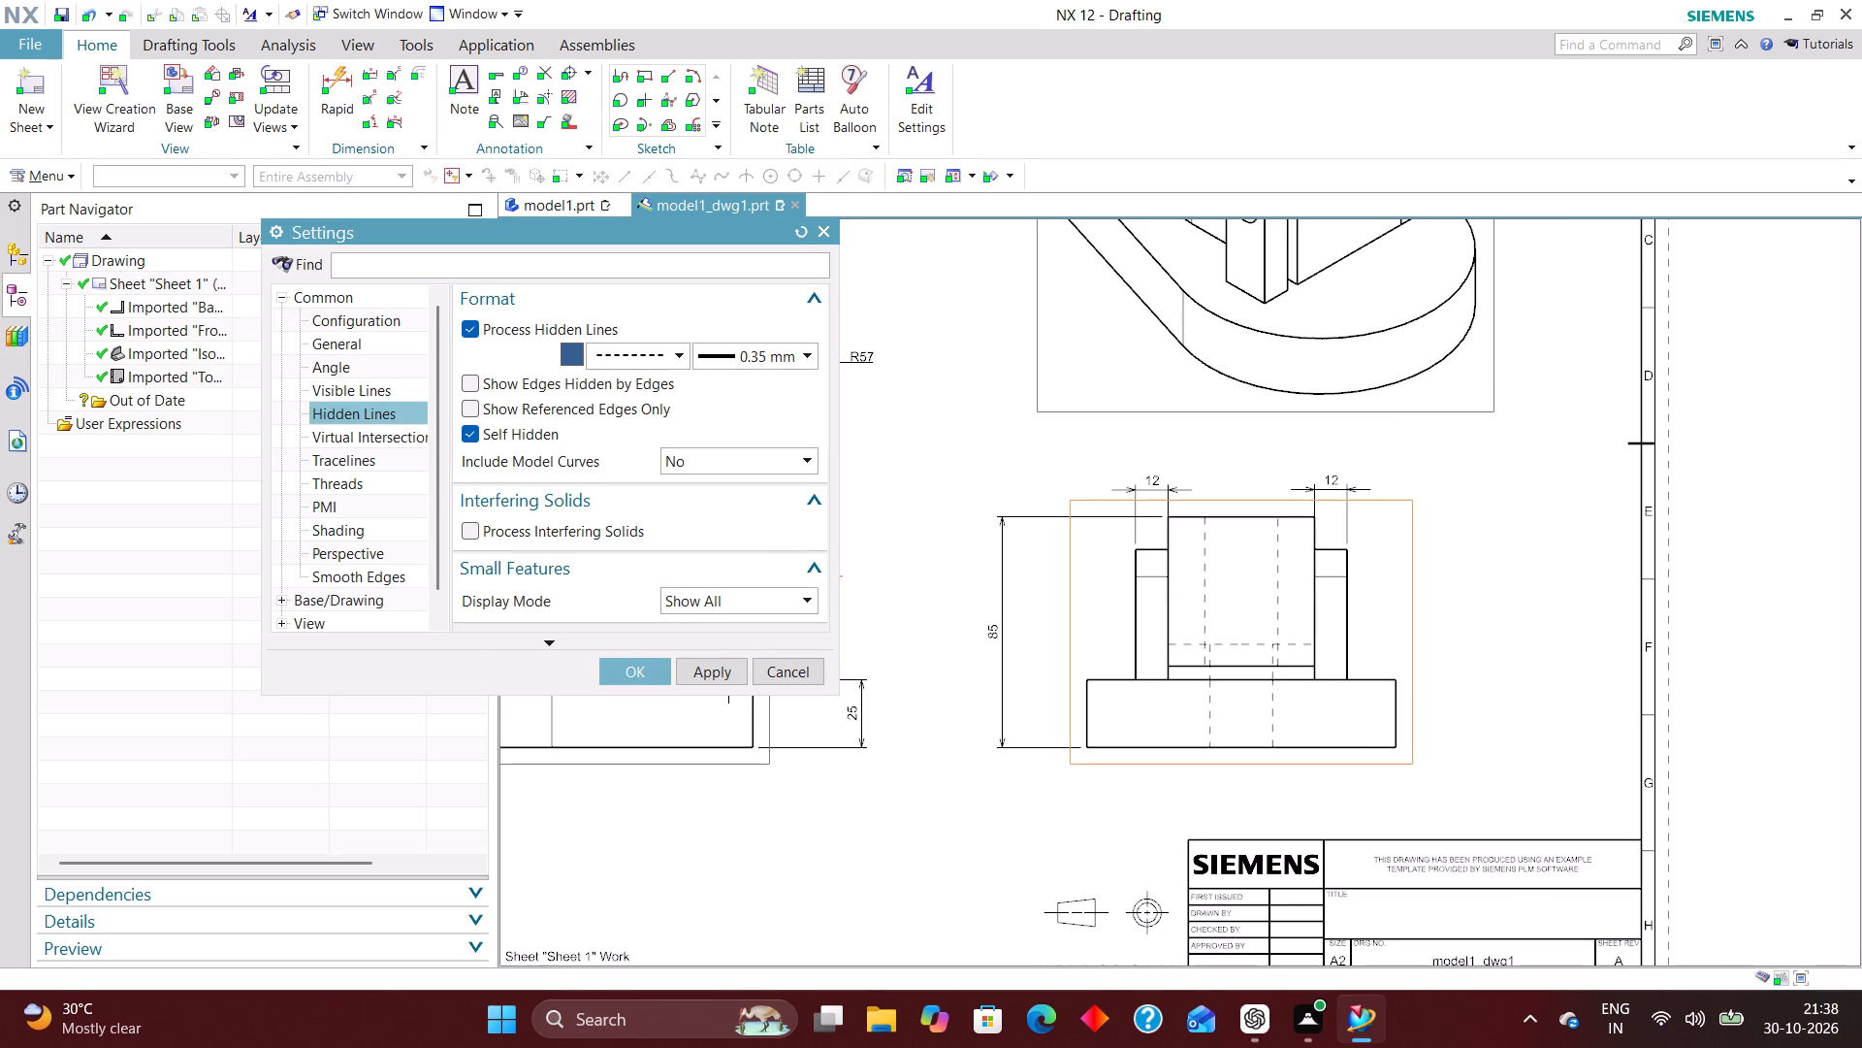
scroll(362, 456, "down", 1)
scroll(364, 442, "up", 5)
left_click(380, 604)
left_click(473, 322)
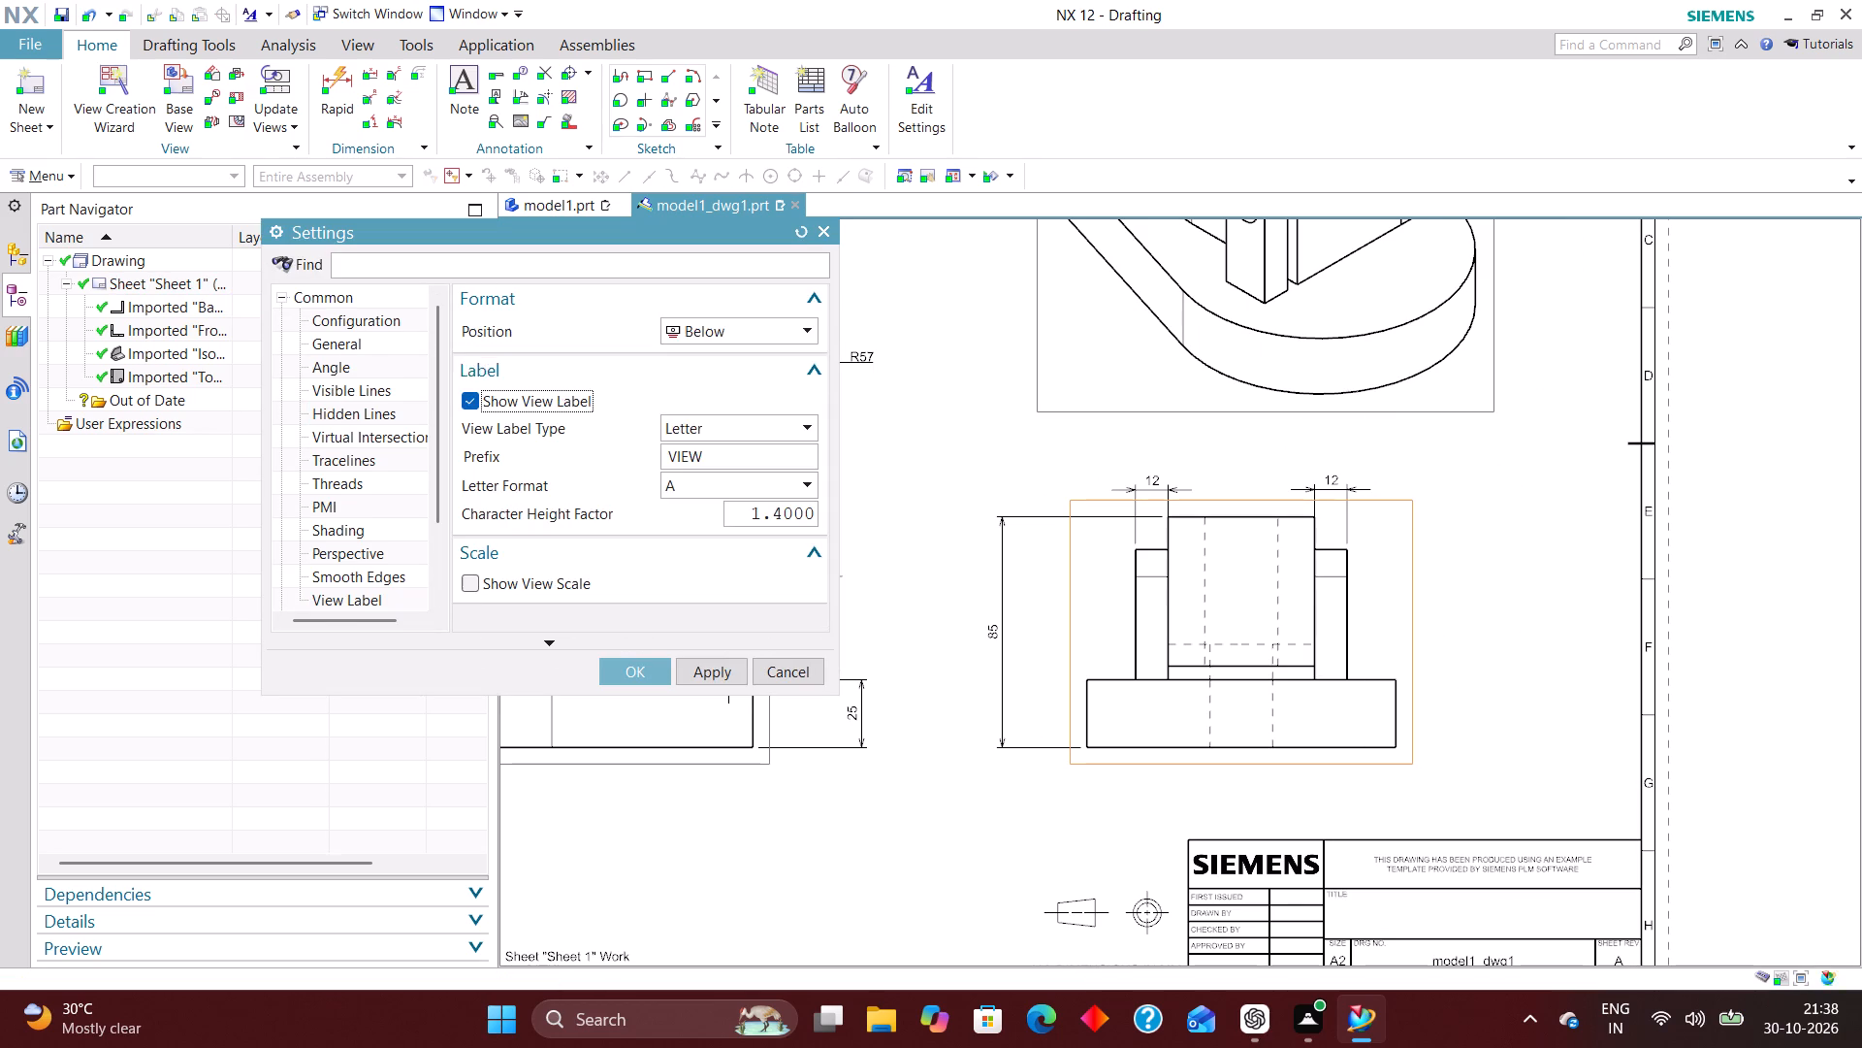
left_click(742, 419)
left_click(721, 452)
left_click(634, 673)
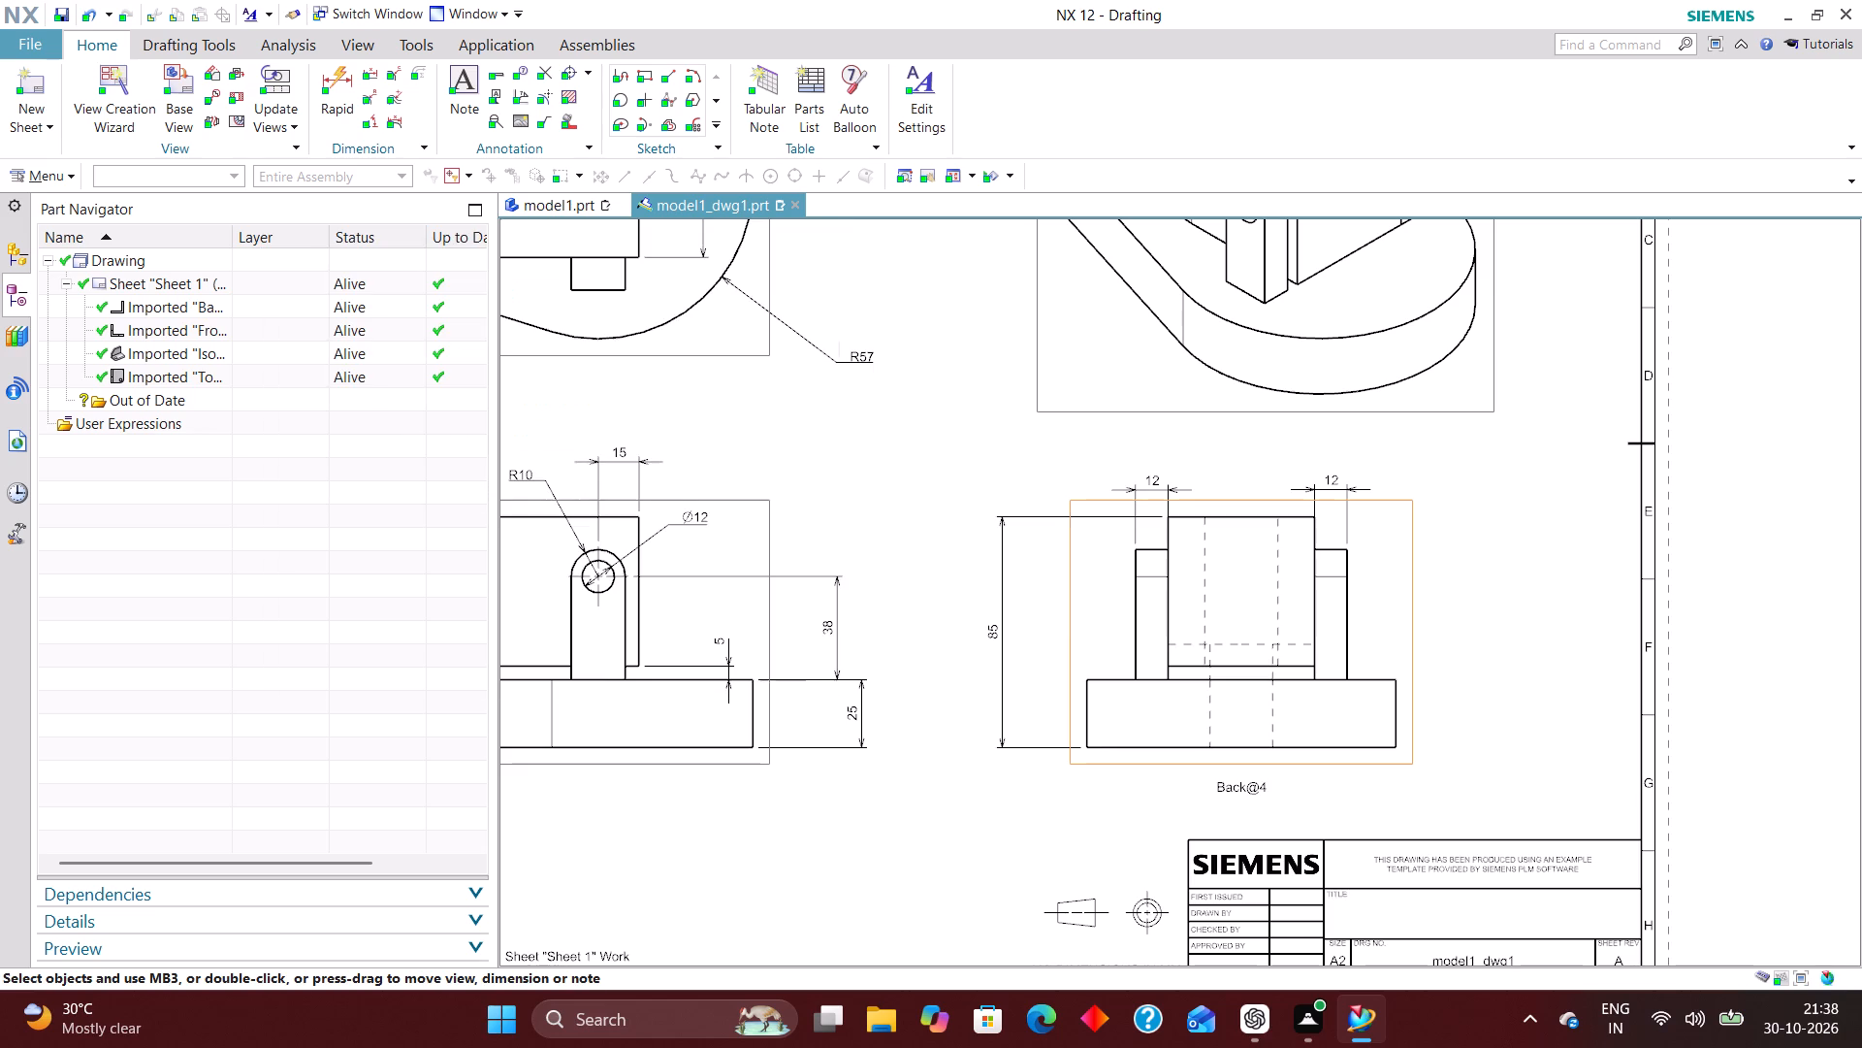
Turn on the view label for the isometric view and set its view label type to Name.
scroll(1075, 741, "down", 1)
scroll(1245, 499, "up", 2)
right_click(1237, 469)
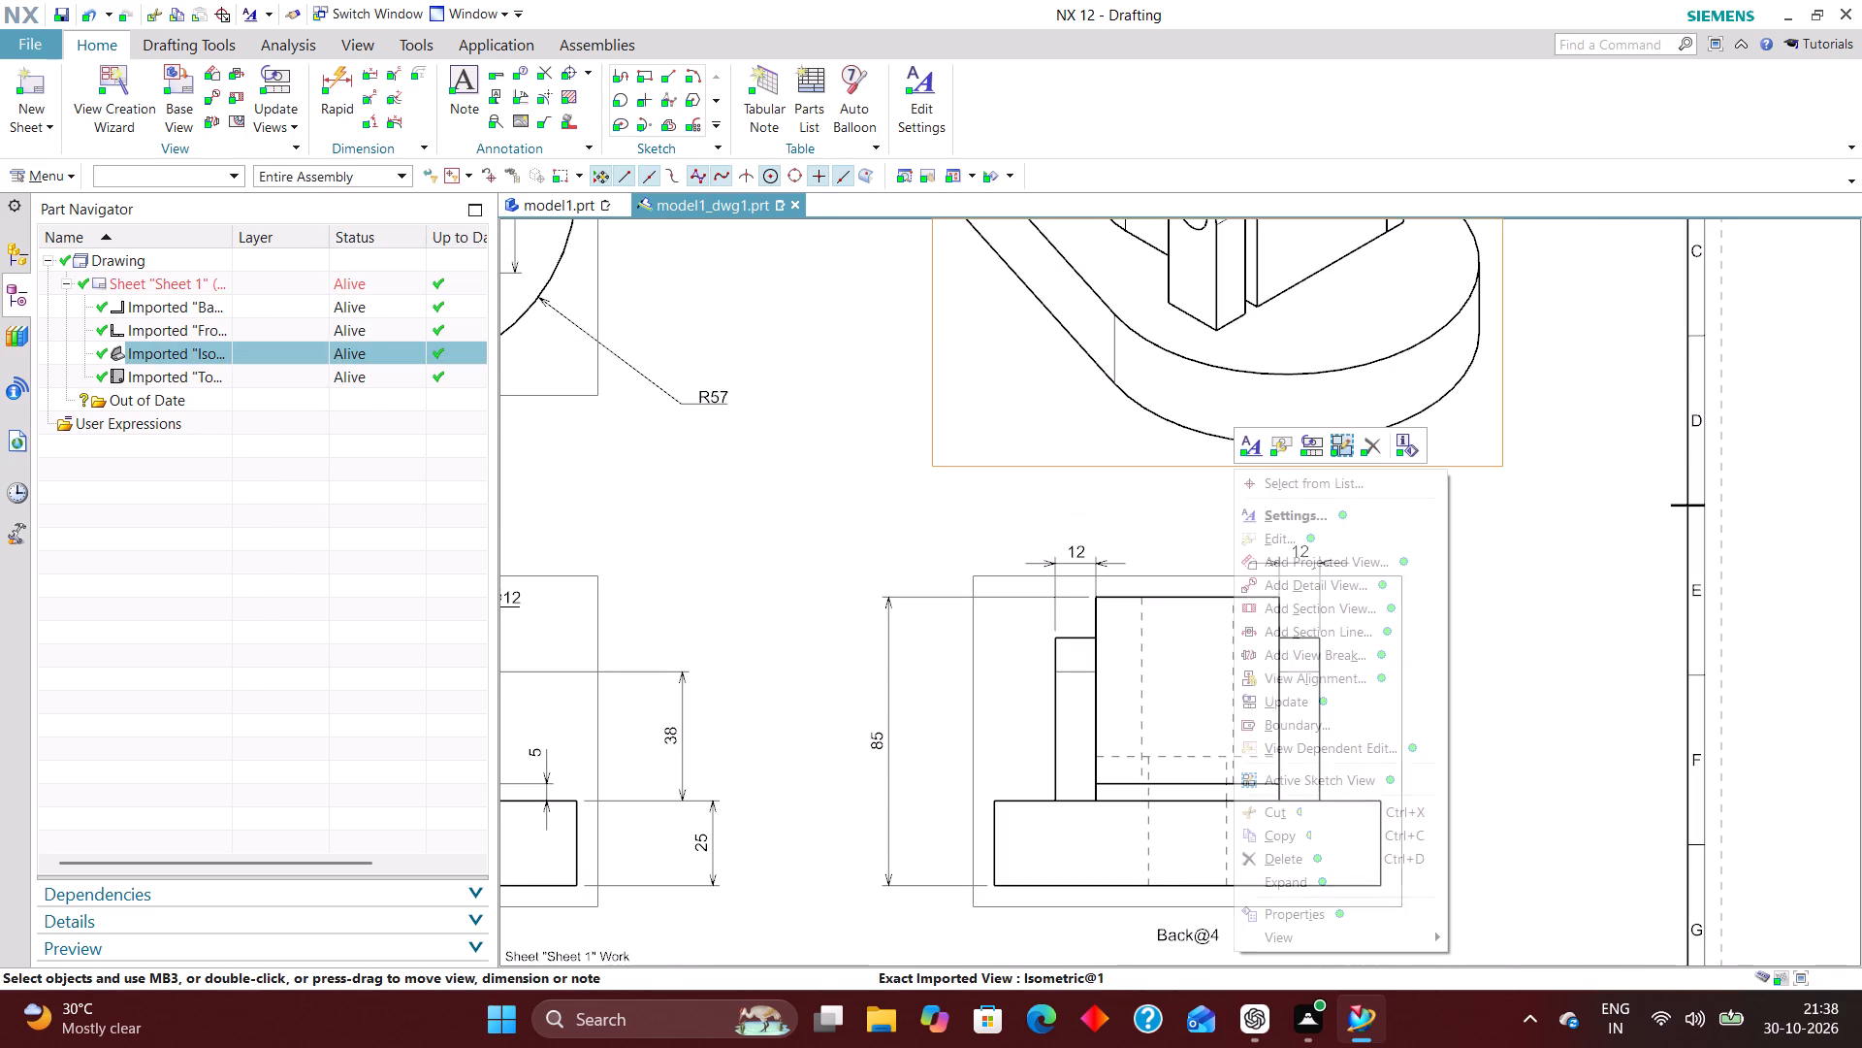
left_click(1293, 512)
left_click(469, 323)
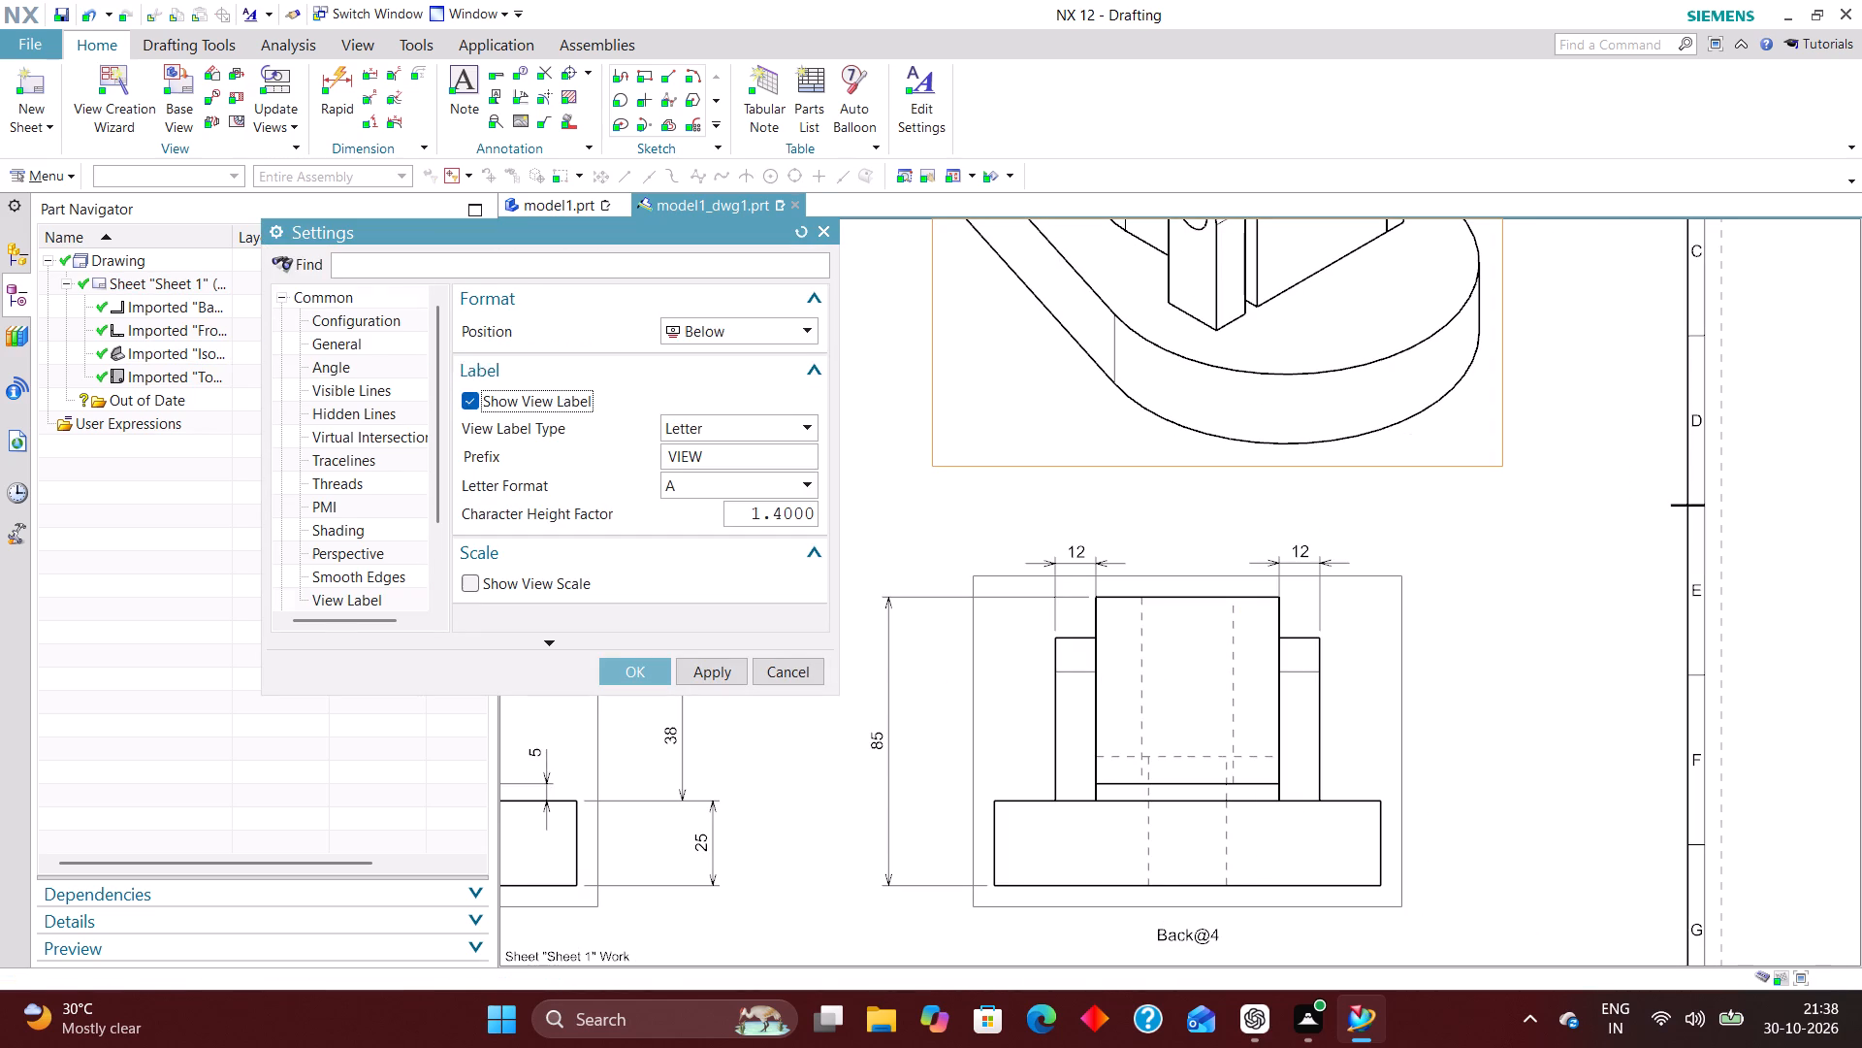
left_click(702, 421)
left_click(702, 448)
left_click(630, 673)
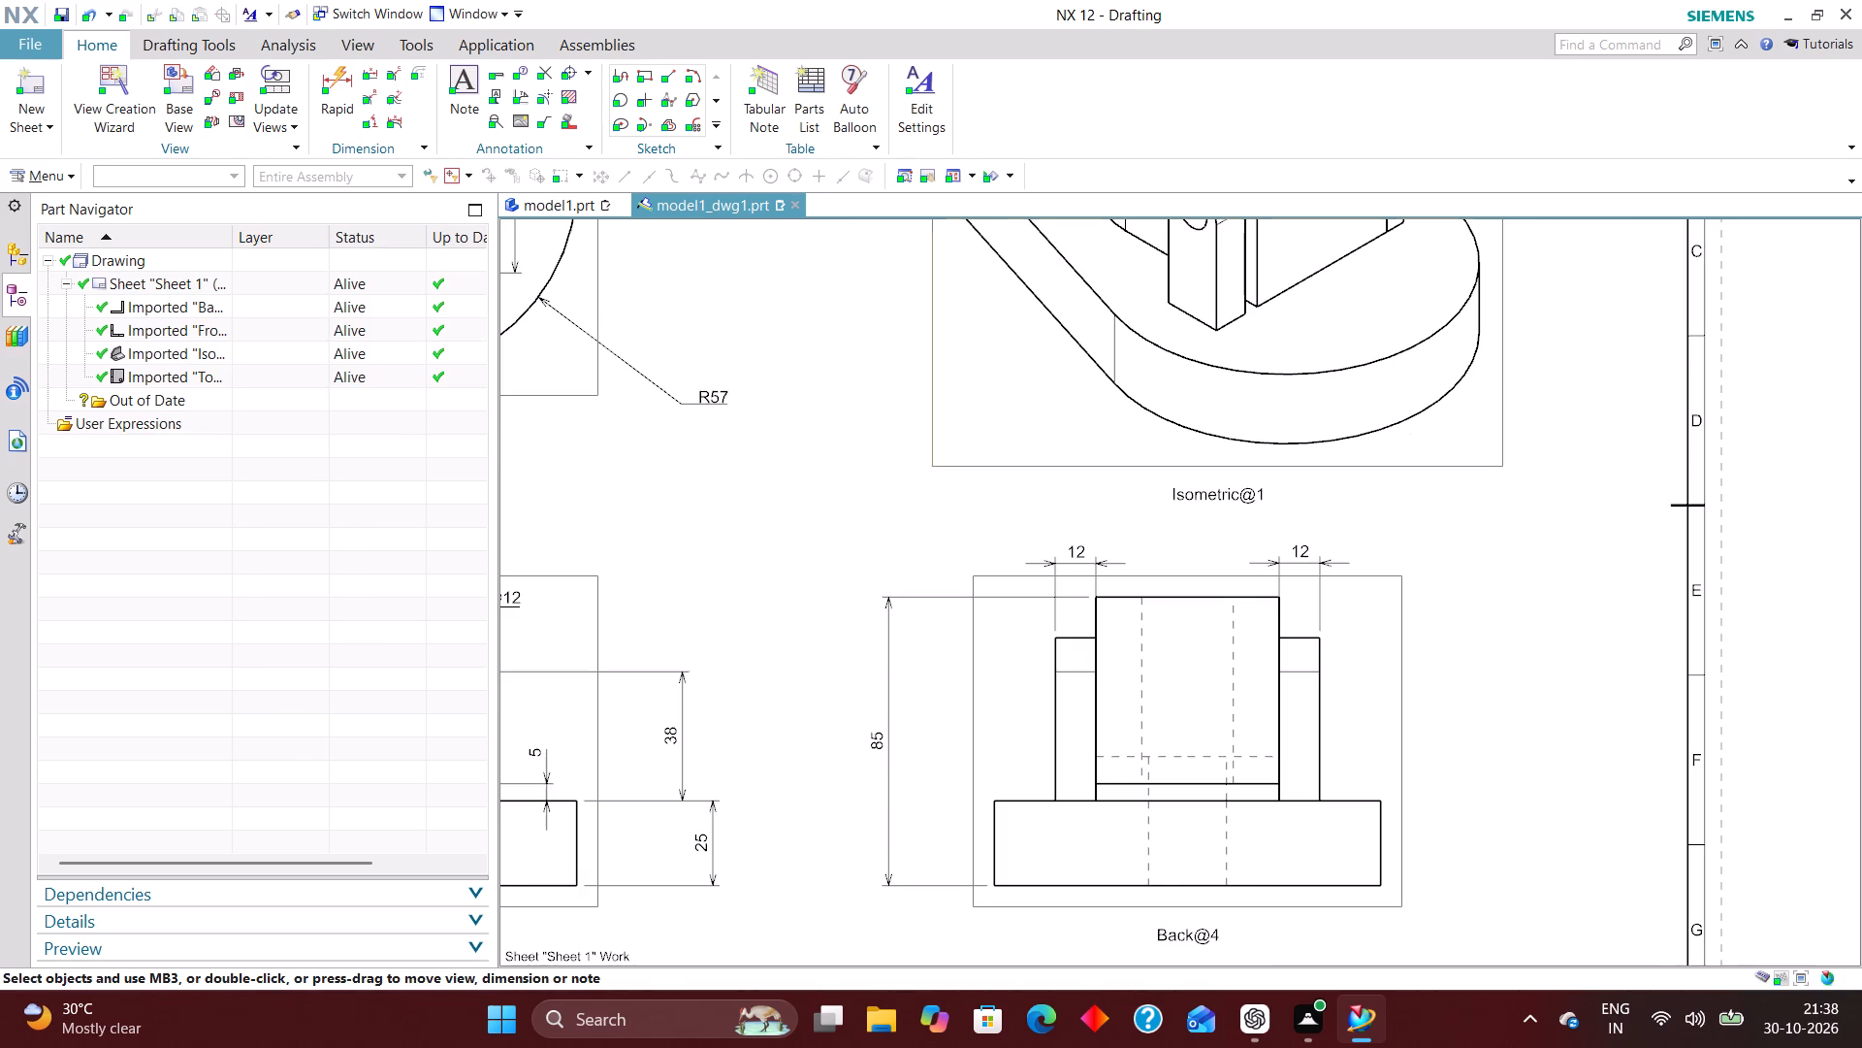
Turn on the view label for the top view and set its view label type to Name.
scroll(1171, 669, "down", 3)
right_click(676, 523)
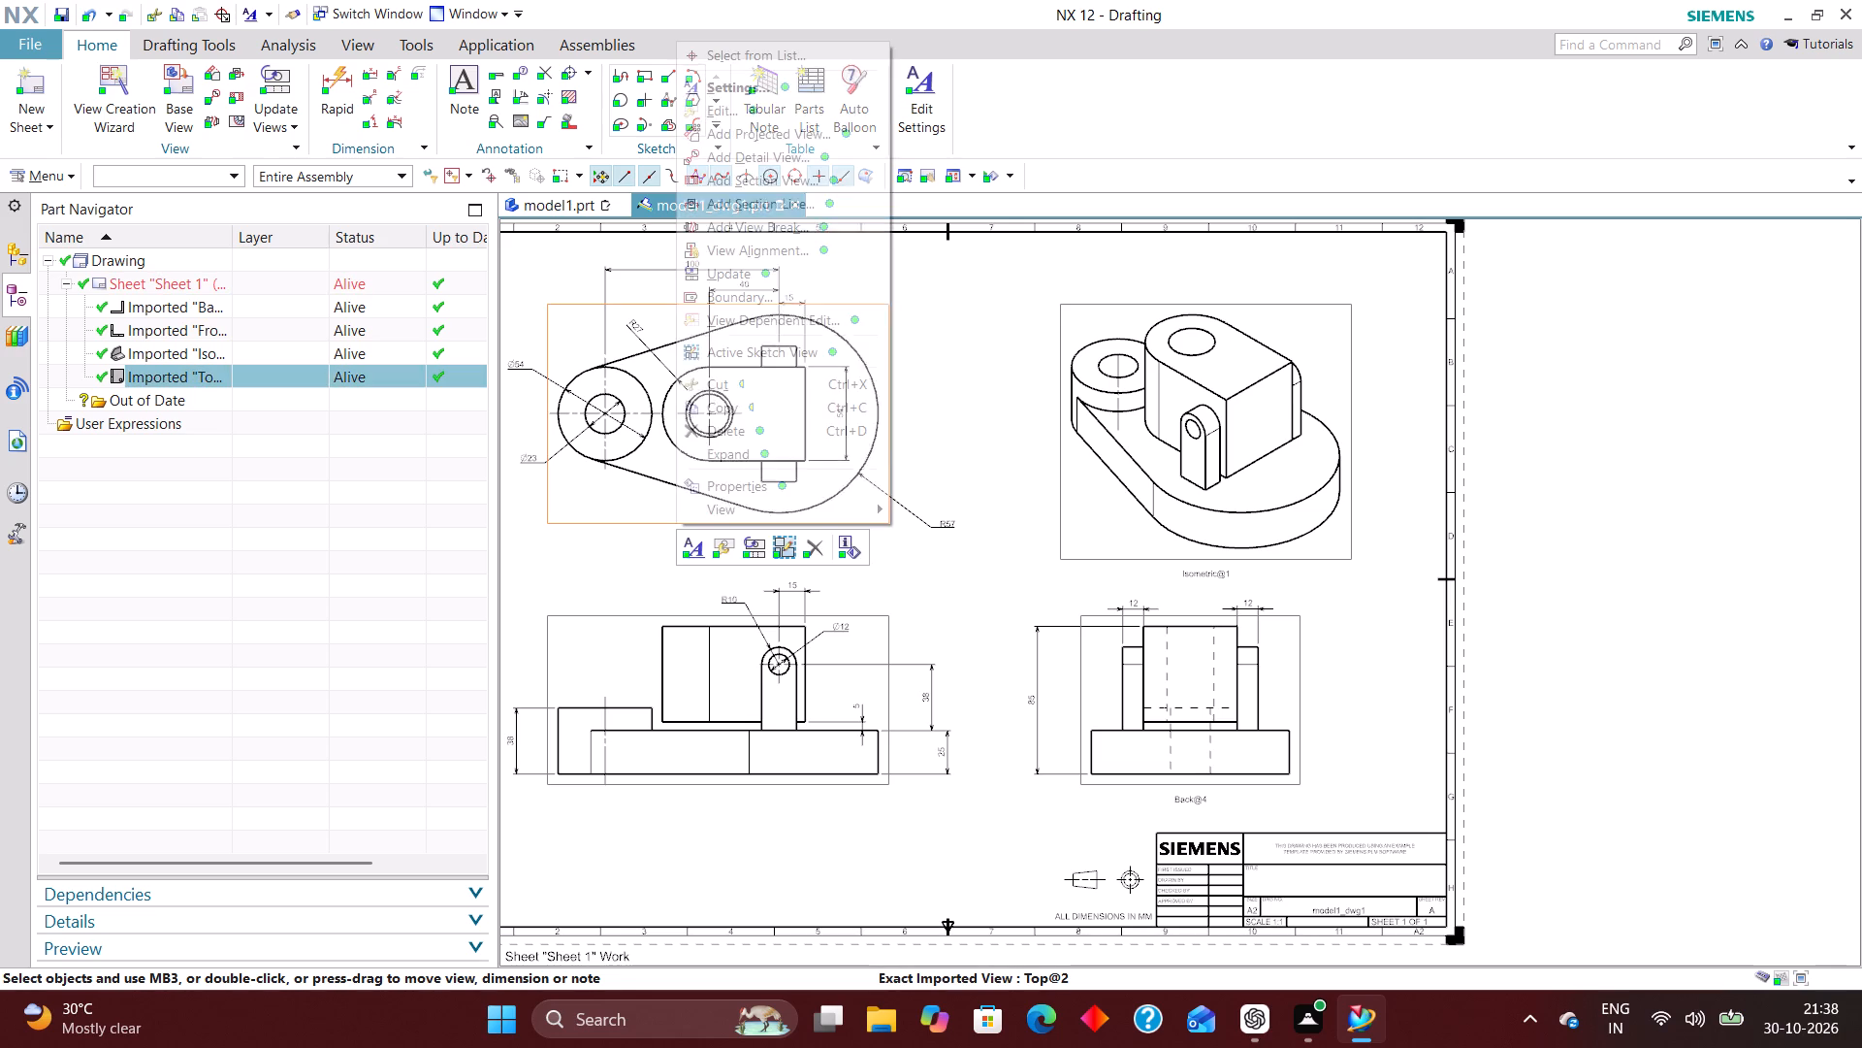
left_click(767, 89)
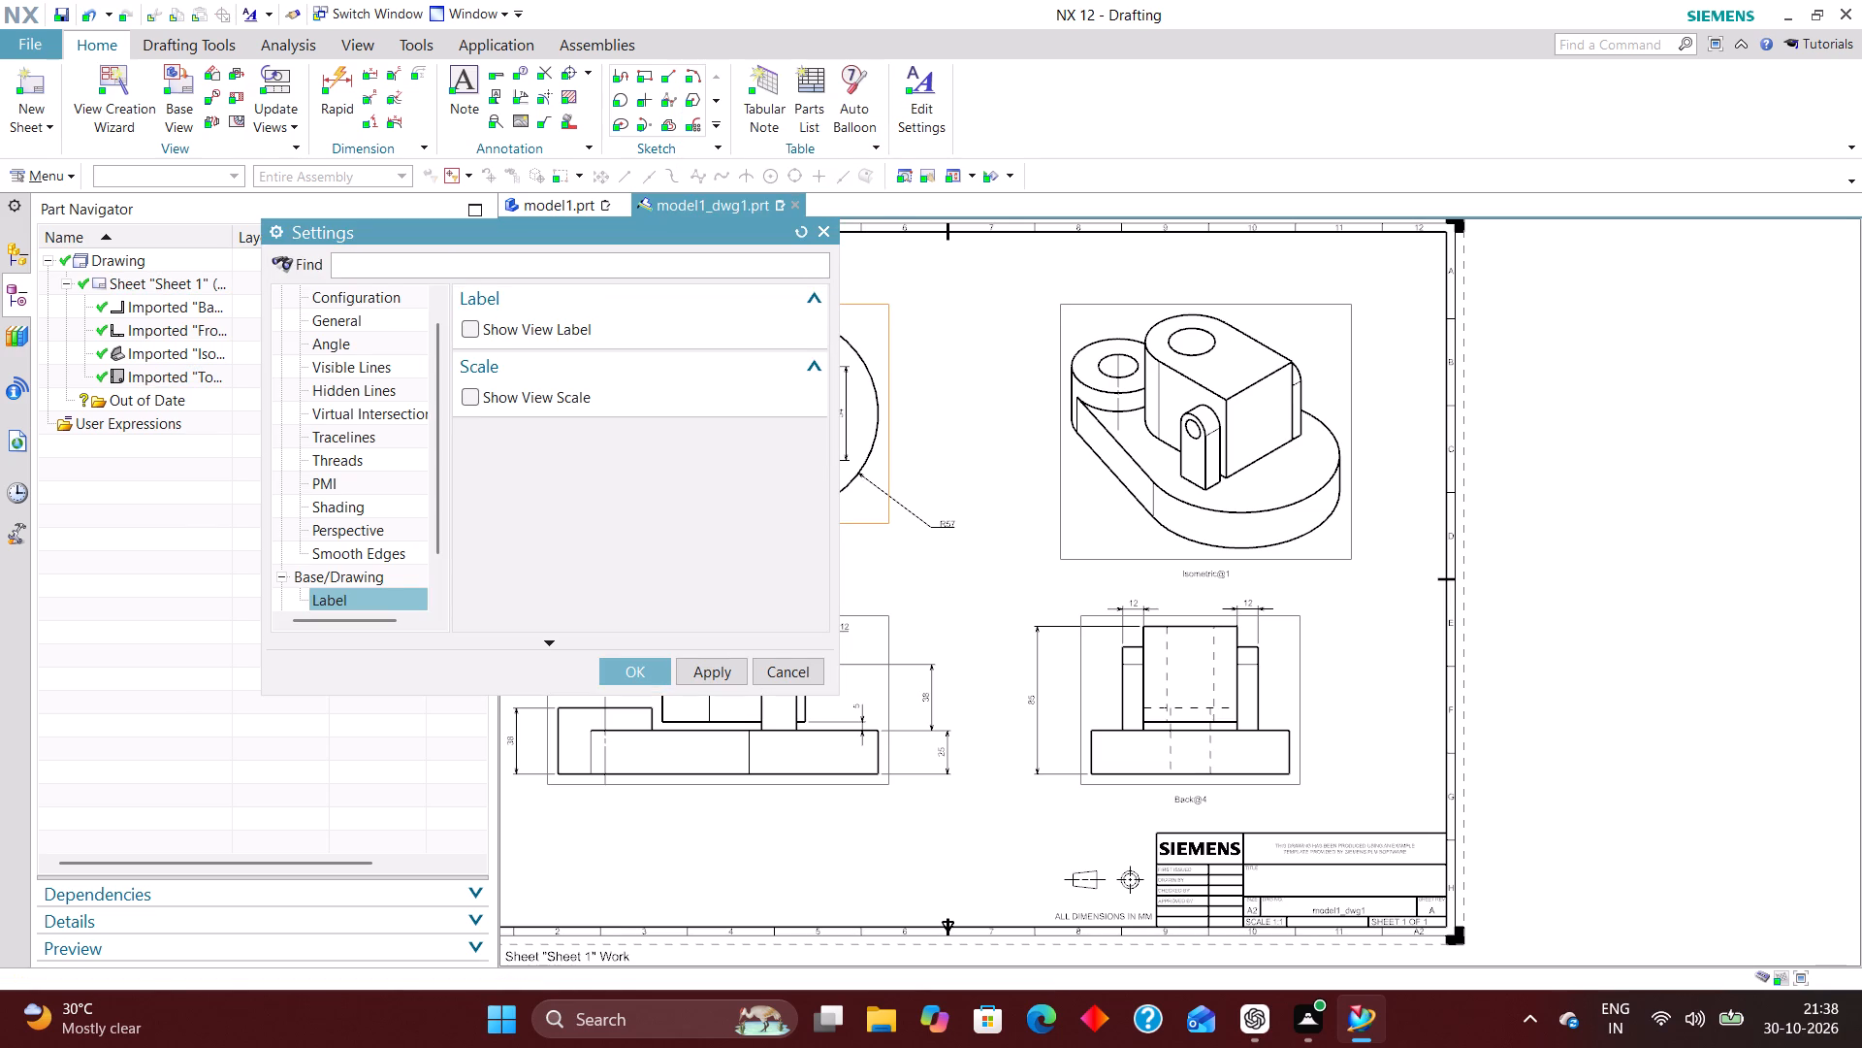
left_click(467, 326)
left_click(738, 432)
left_click(722, 454)
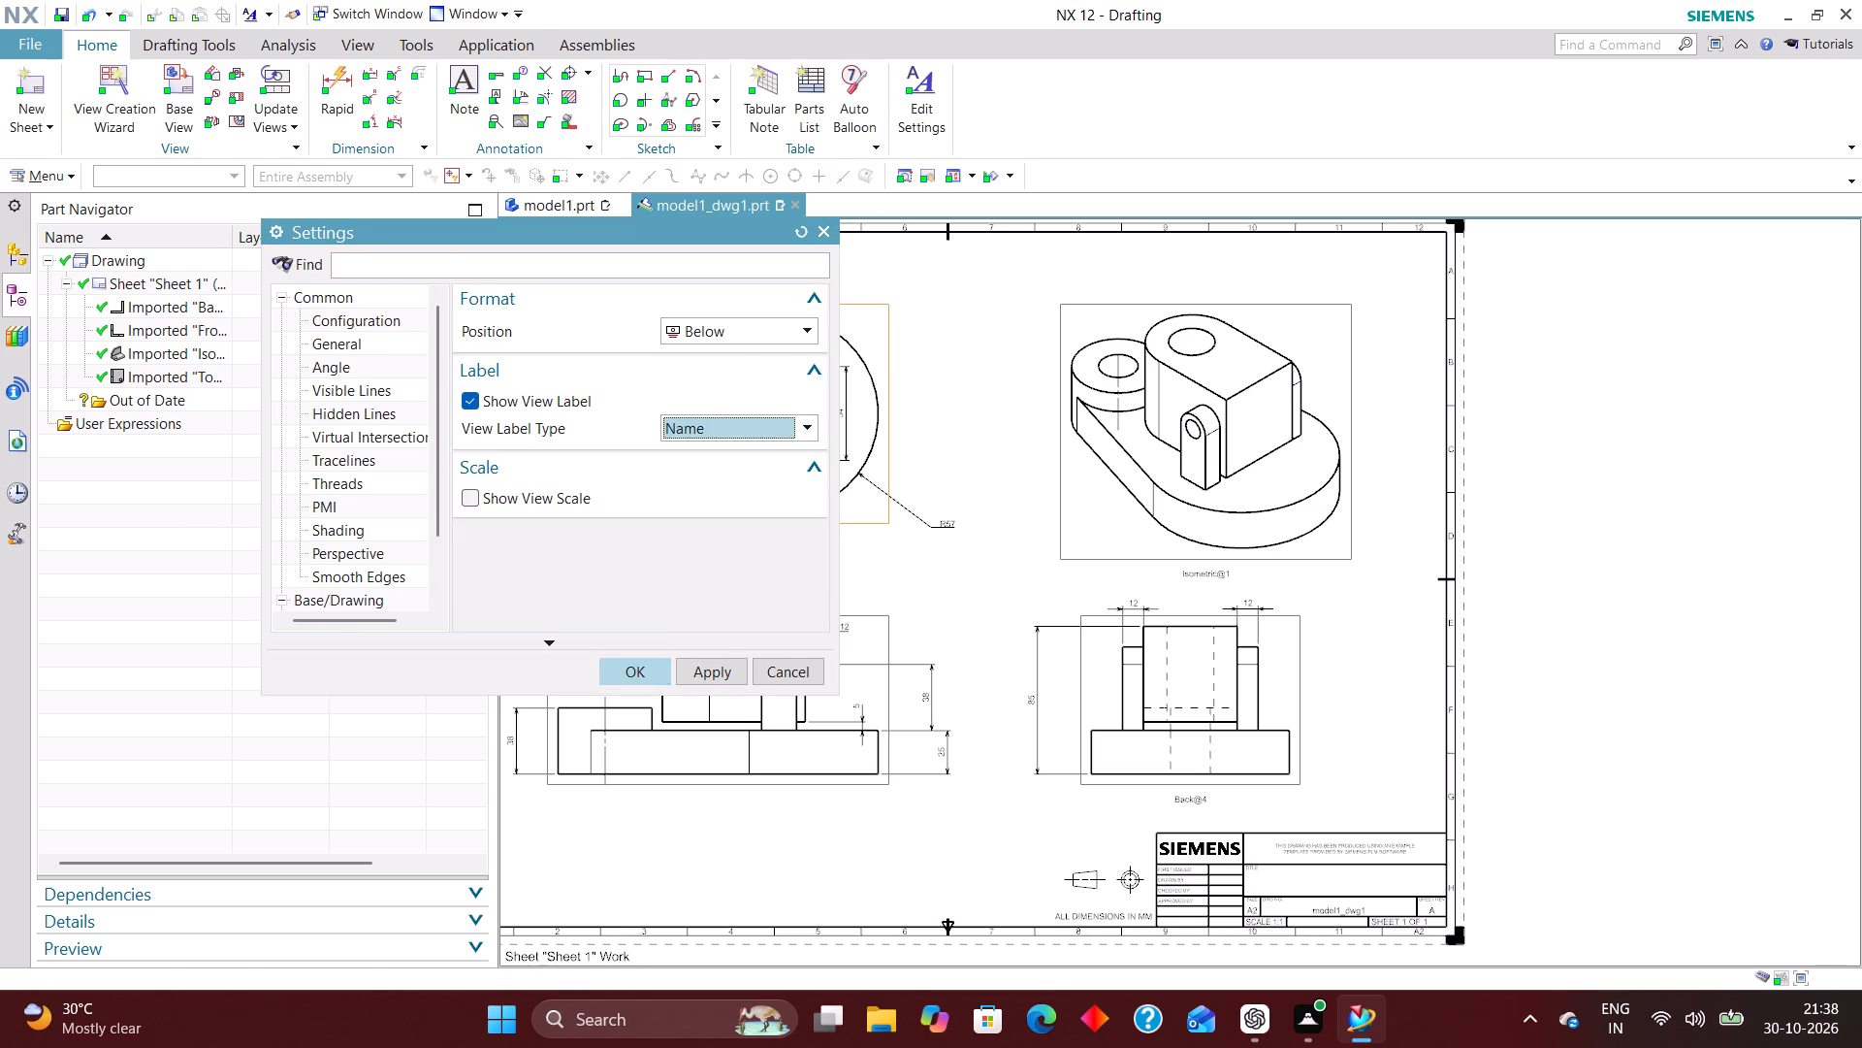
left_click(638, 677)
Turn on the view label for the front view and set its view label type to Name.
scroll(1104, 582, "down", 2)
scroll(905, 779, "up", 3)
right_click(938, 651)
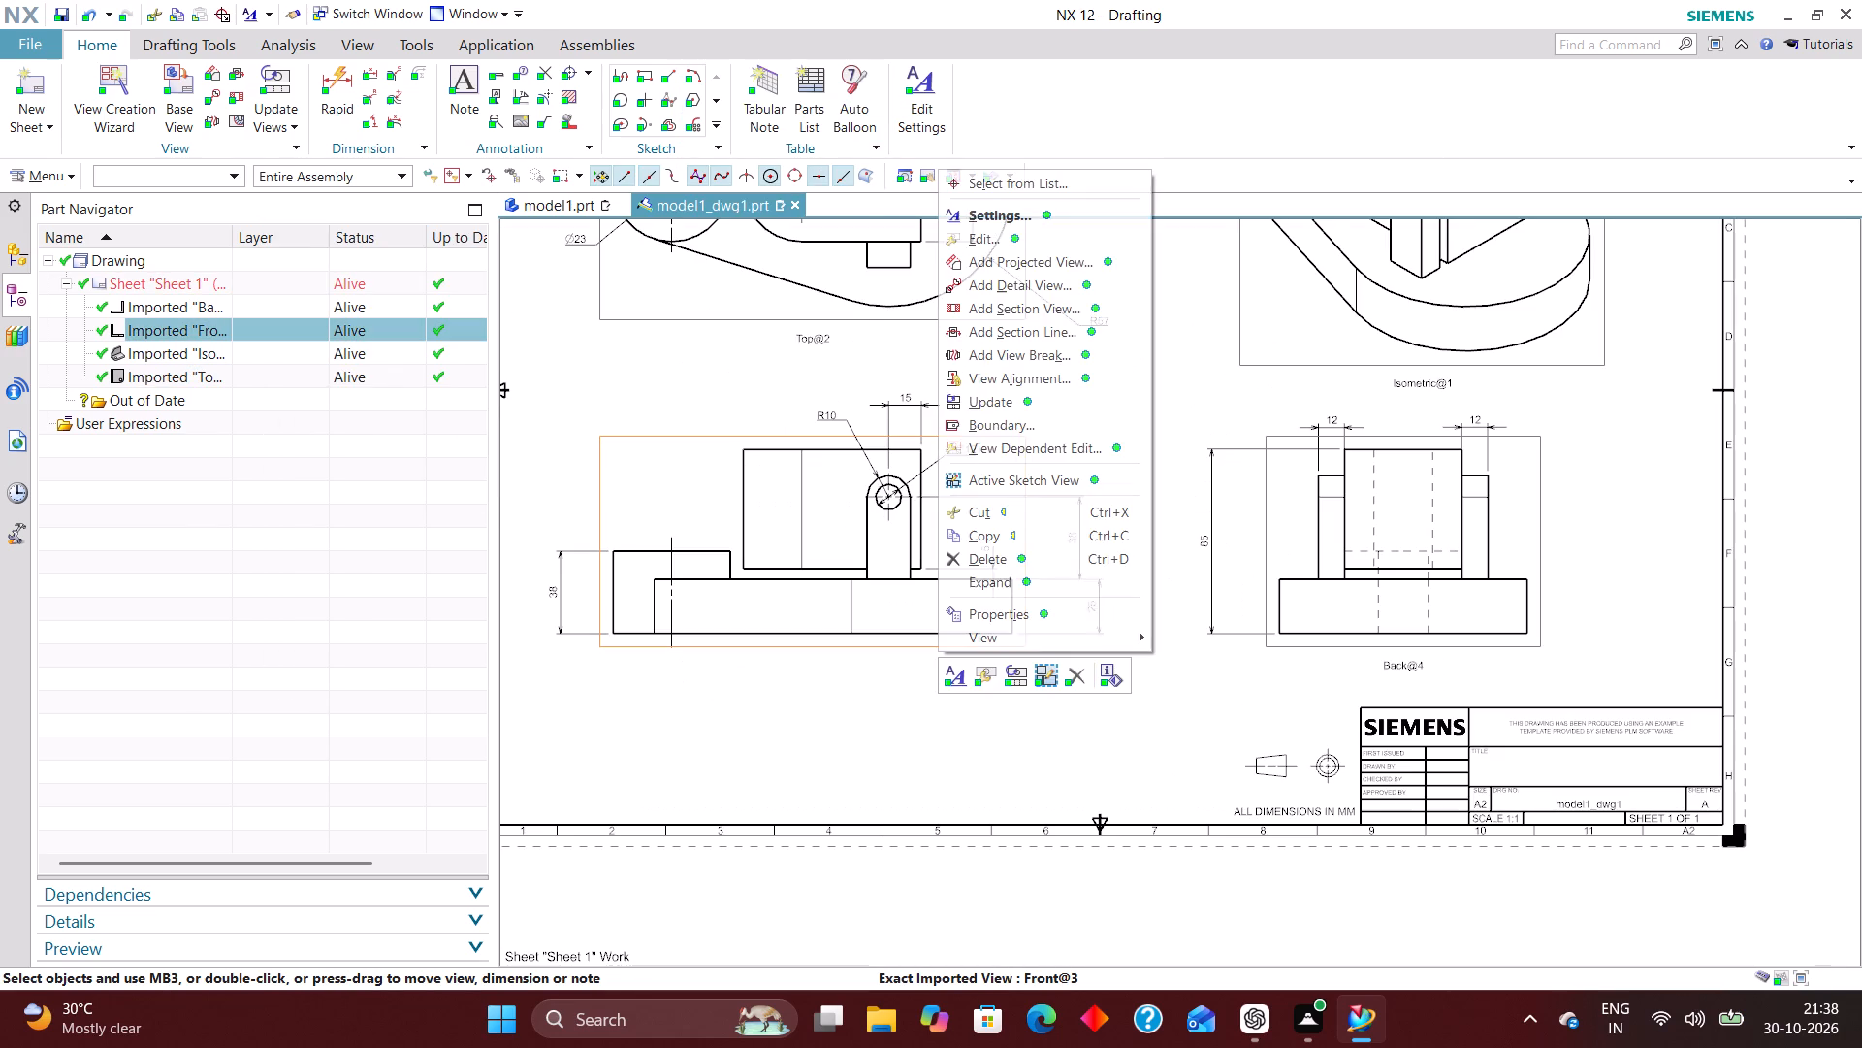
left_click(1058, 214)
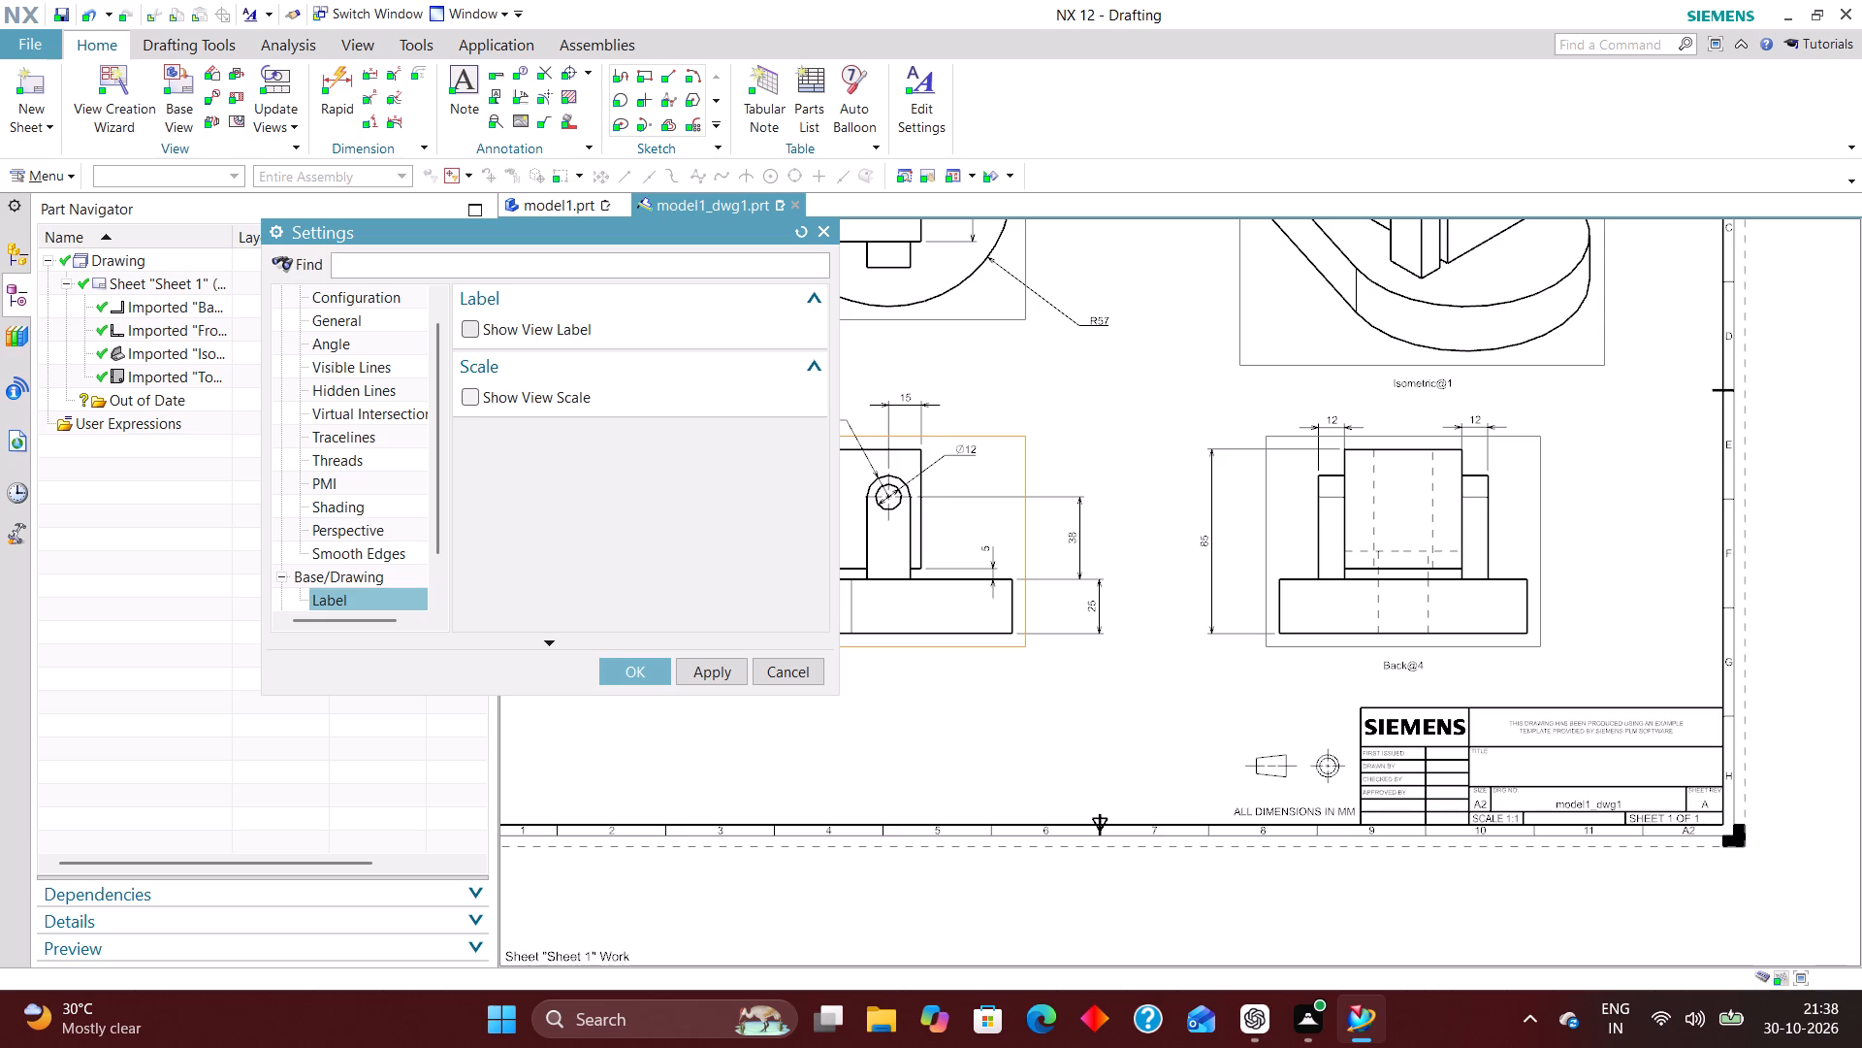
left_click(477, 325)
left_click(715, 429)
left_click(707, 451)
left_click(649, 685)
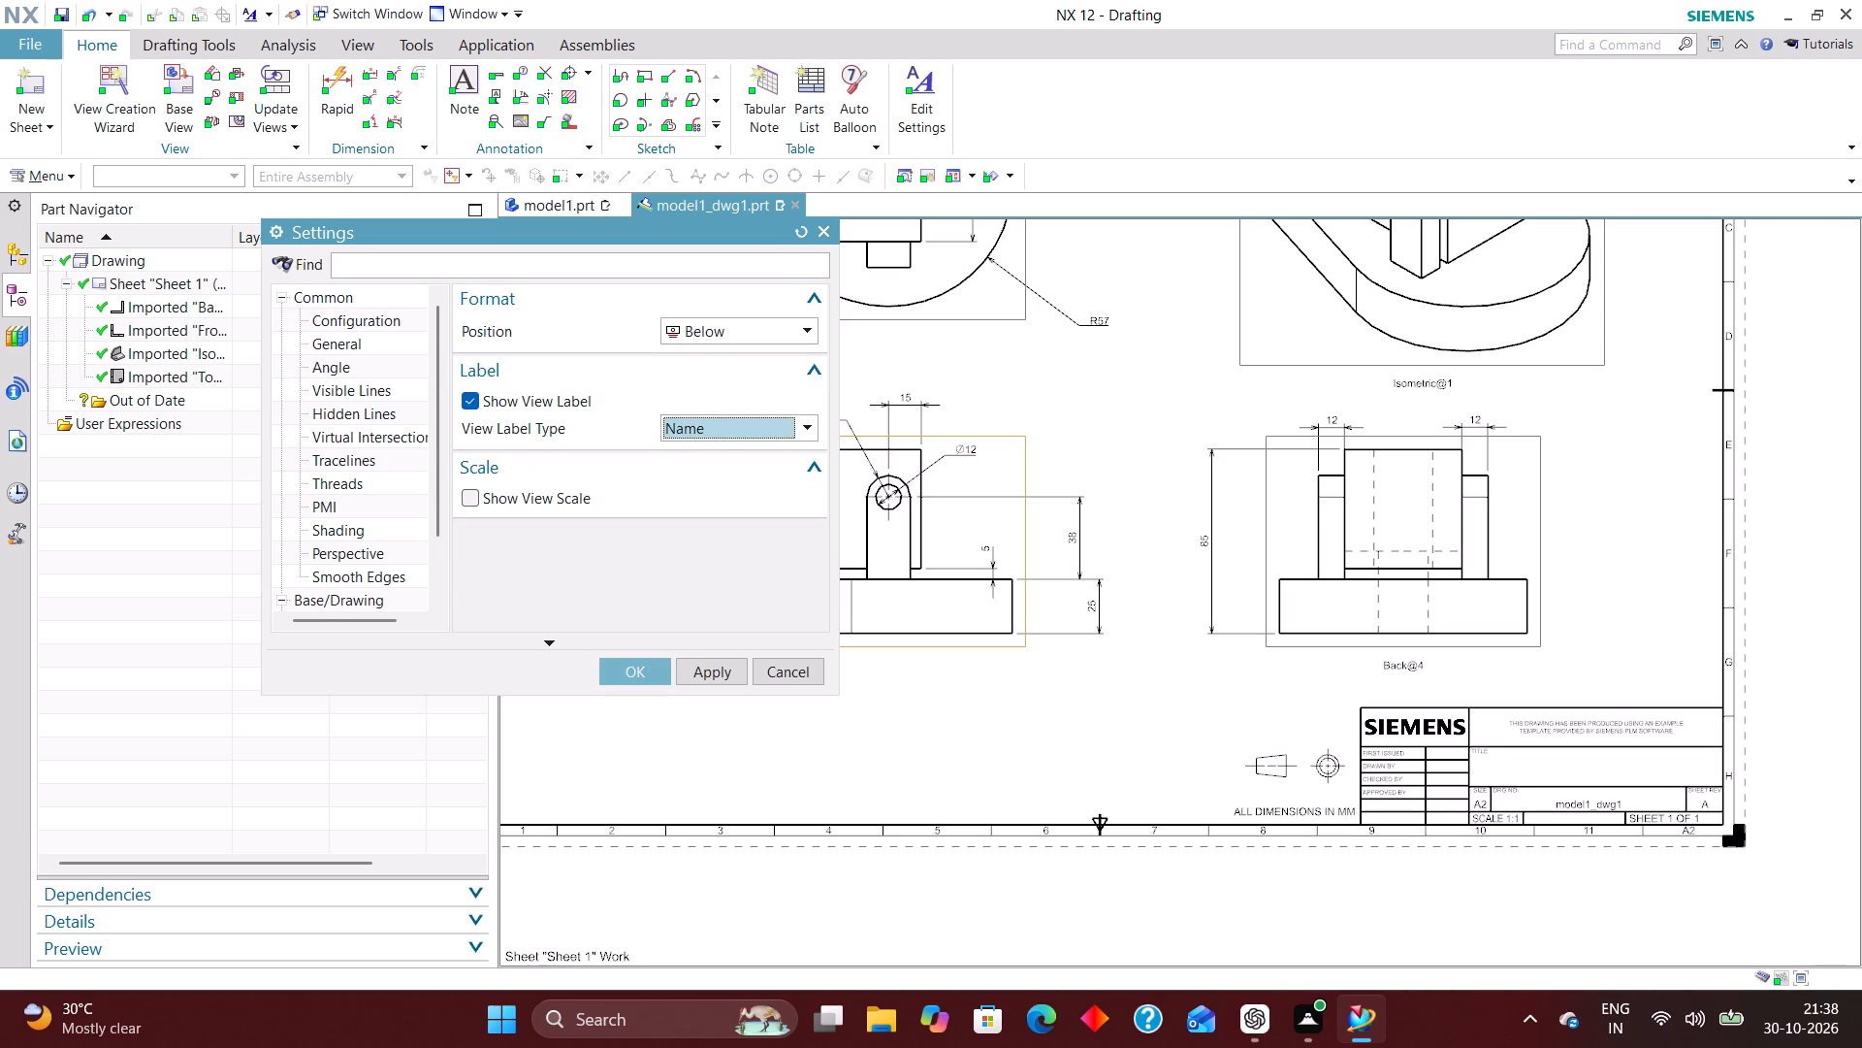
left_click(655, 676)
Rename the imported top view as TOP VIEW.
scroll(797, 738, "down", 1)
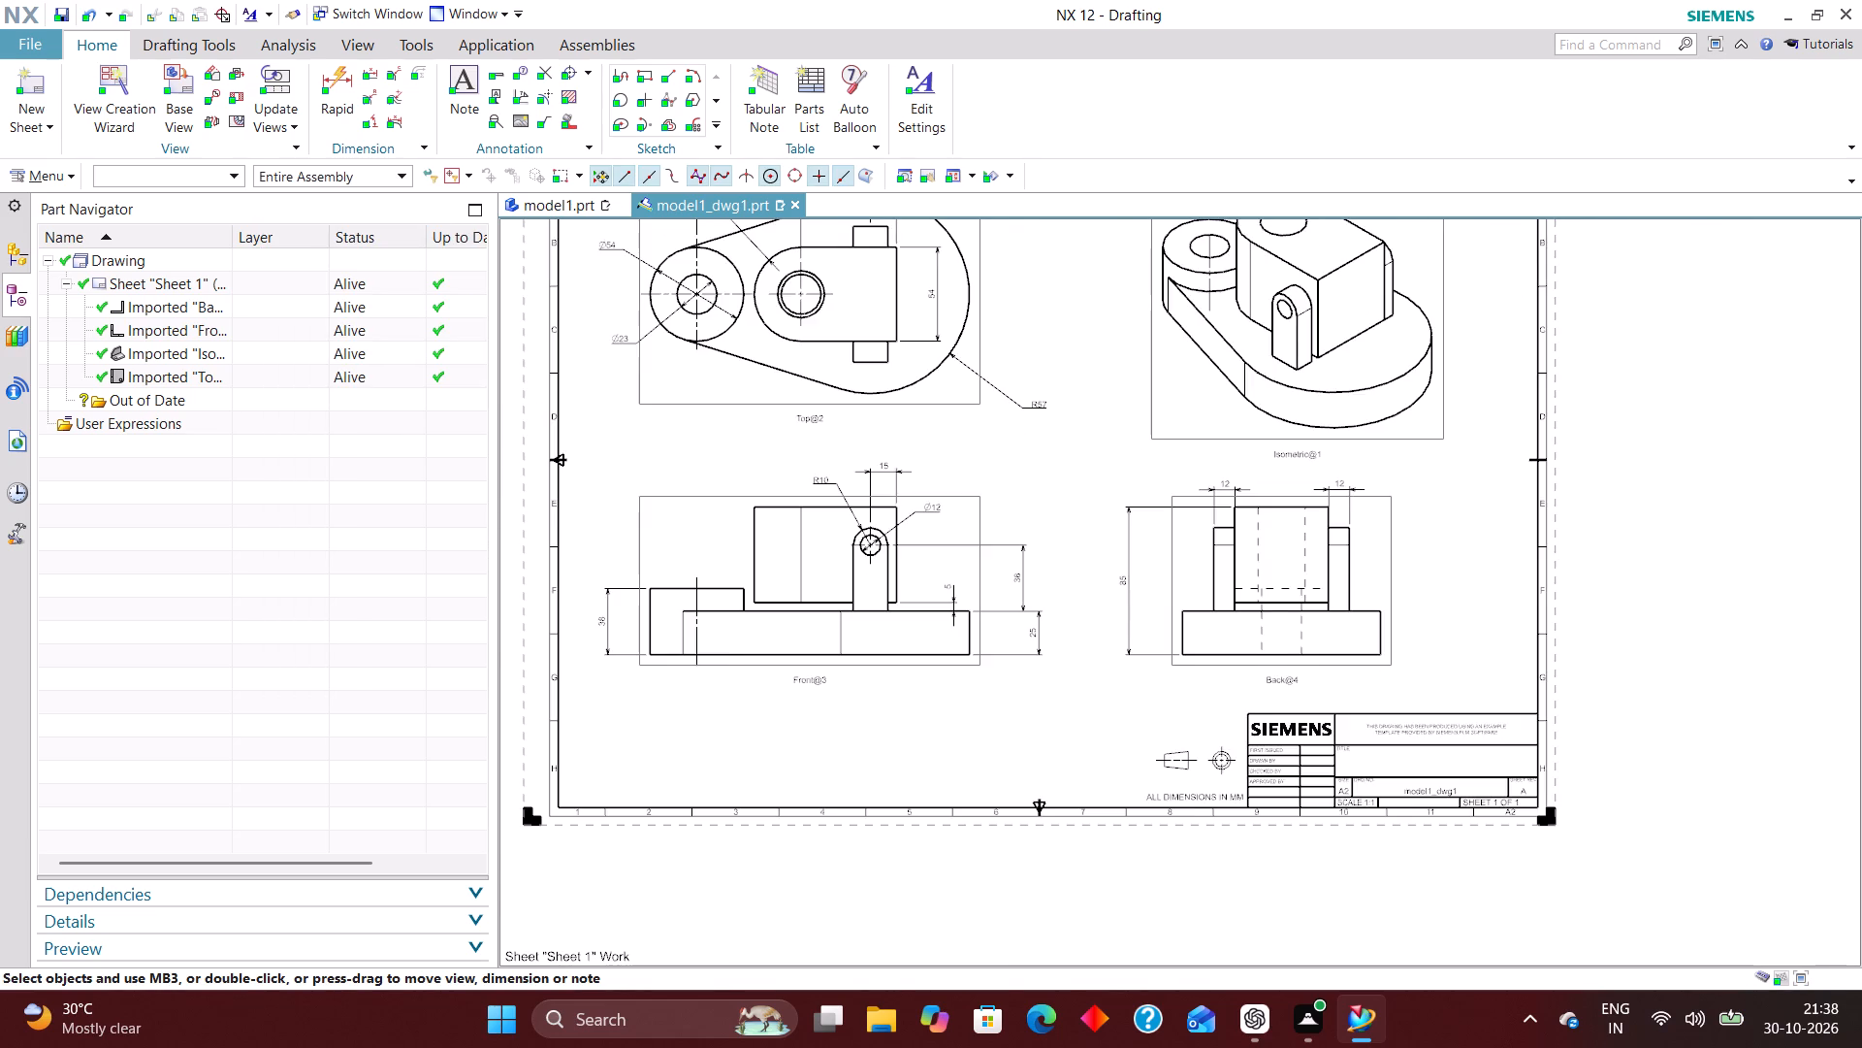
scroll(1287, 670, "up", 2)
right_click(1169, 675)
left_click(1097, 766)
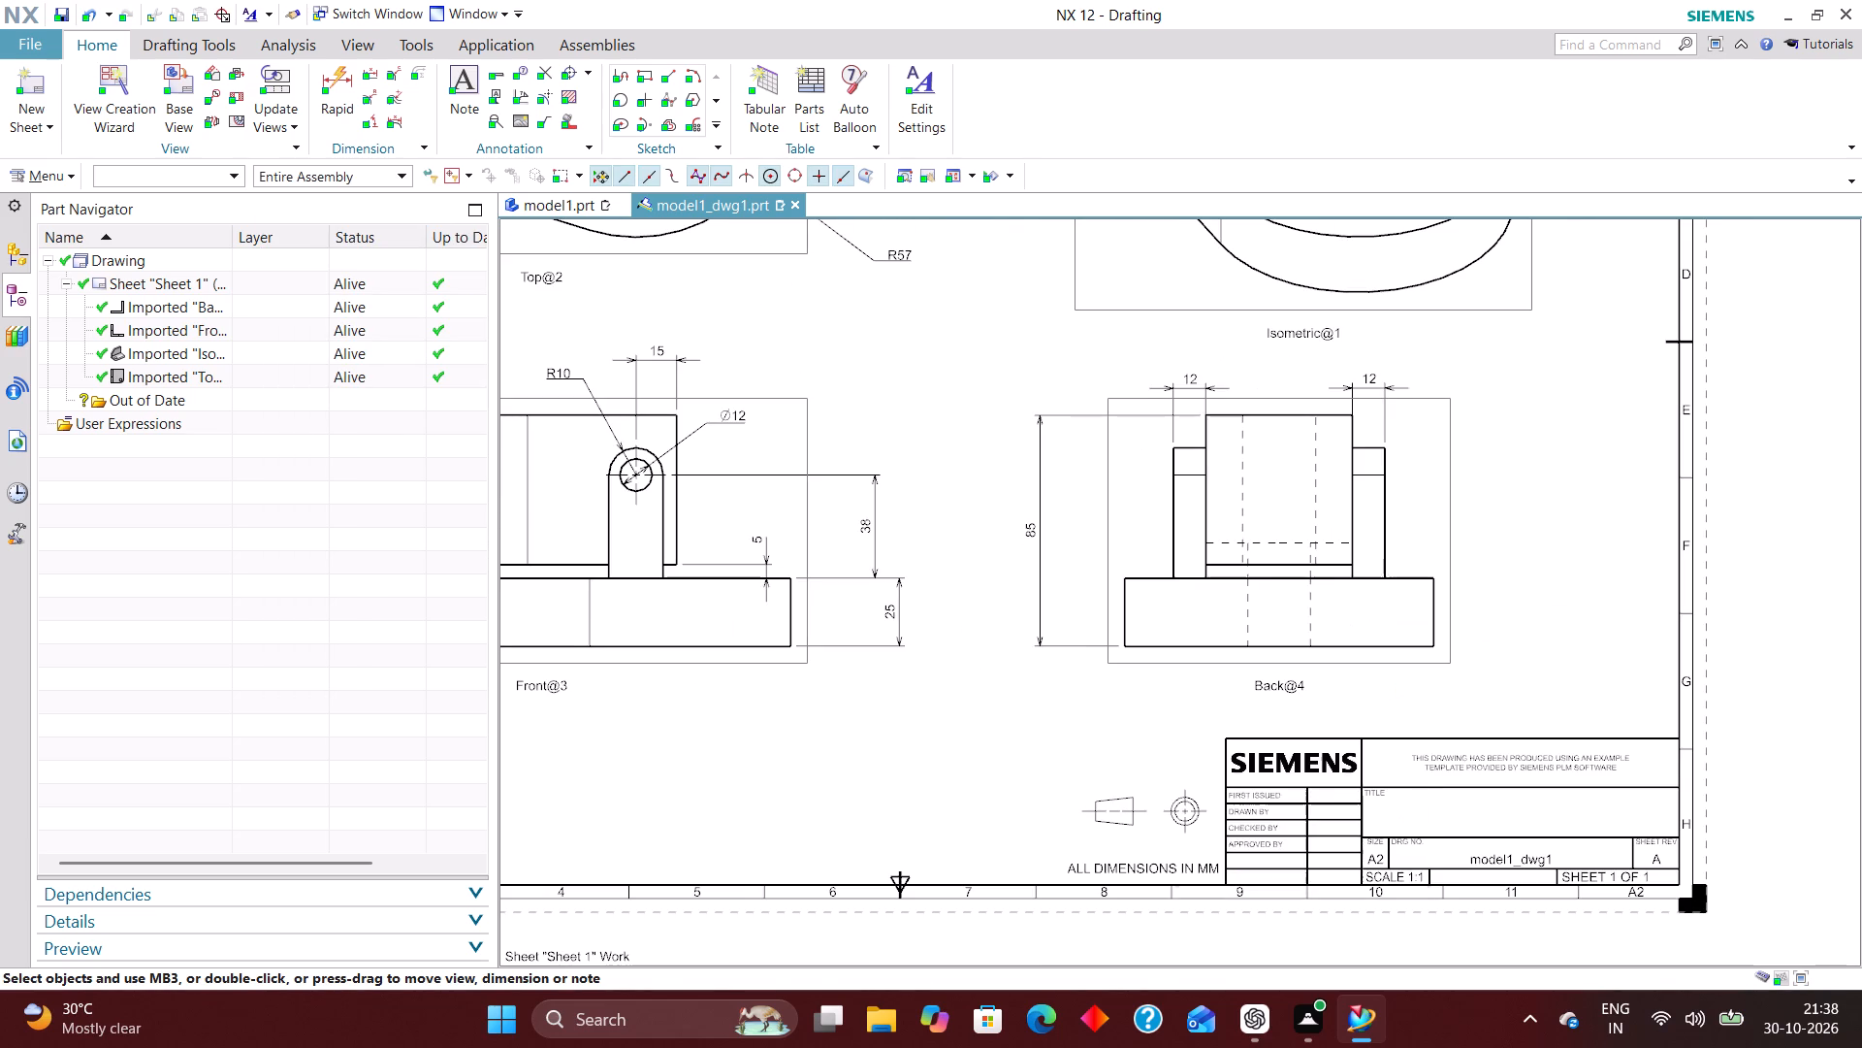
left_click(229, 305)
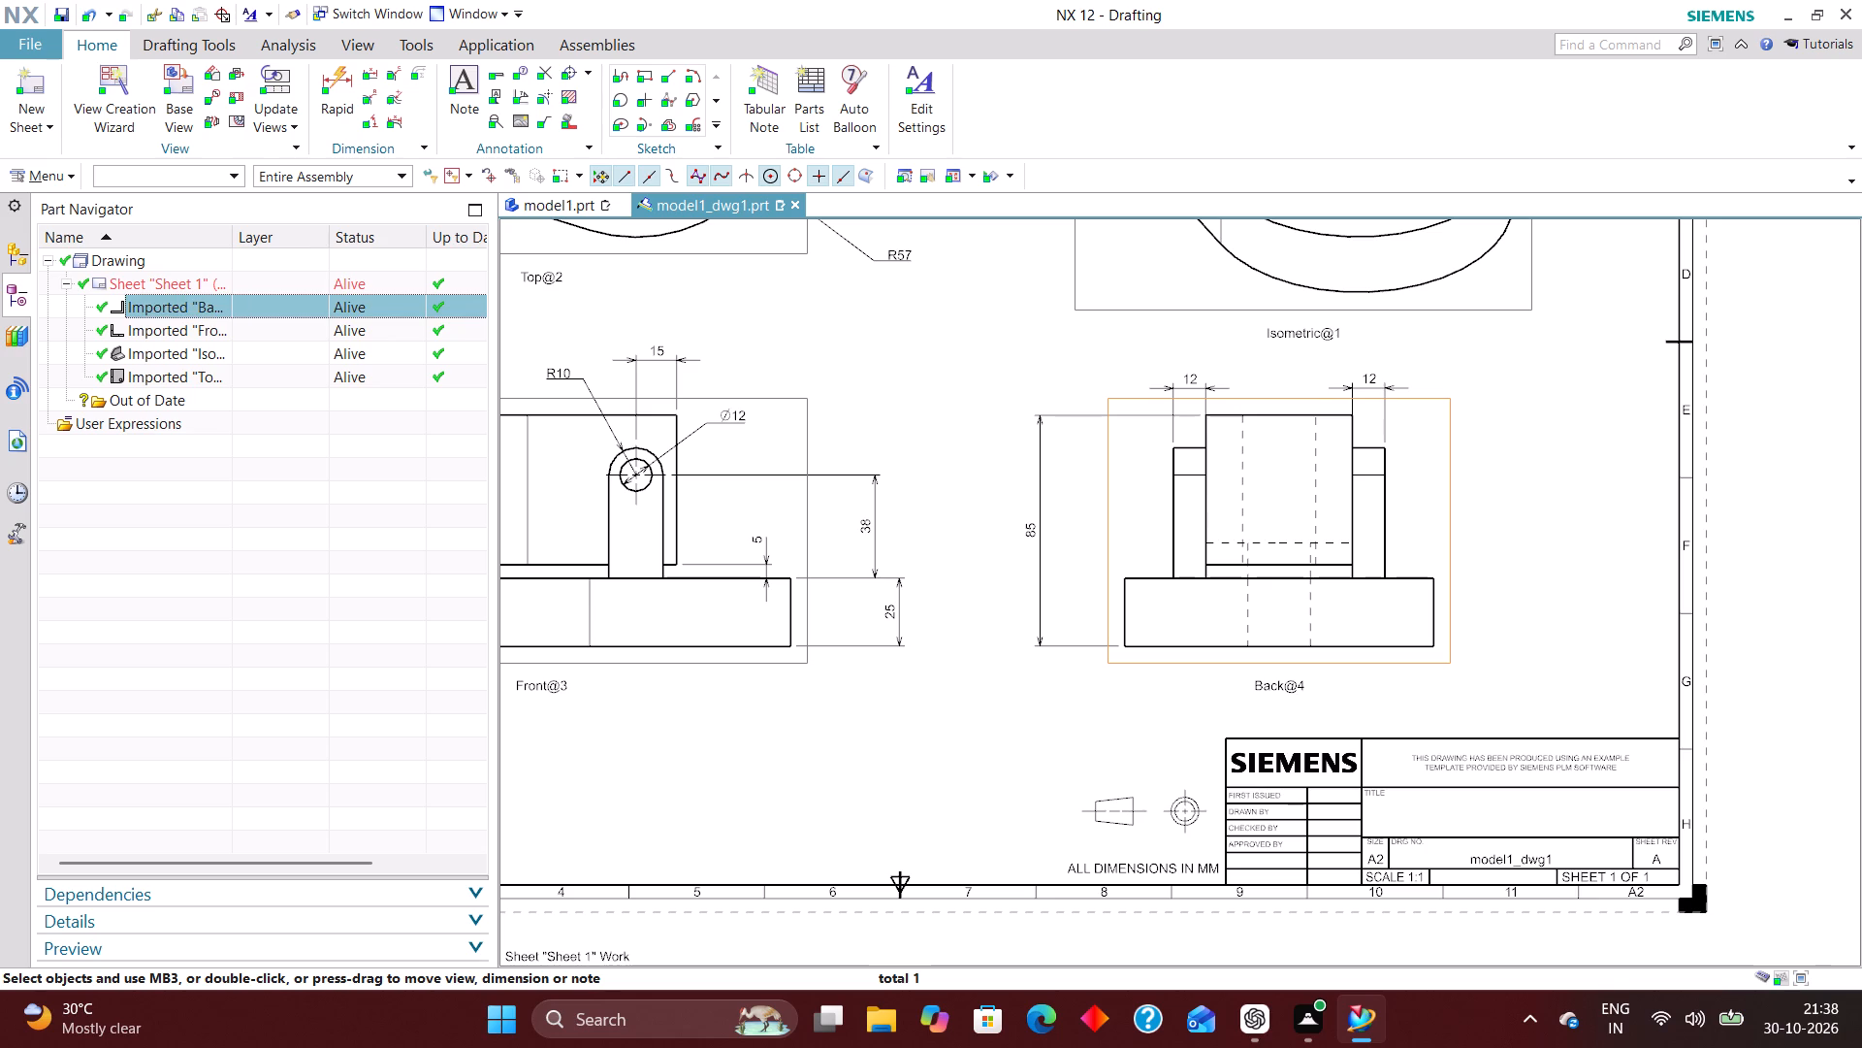
left_click(250, 378)
right_click(256, 377)
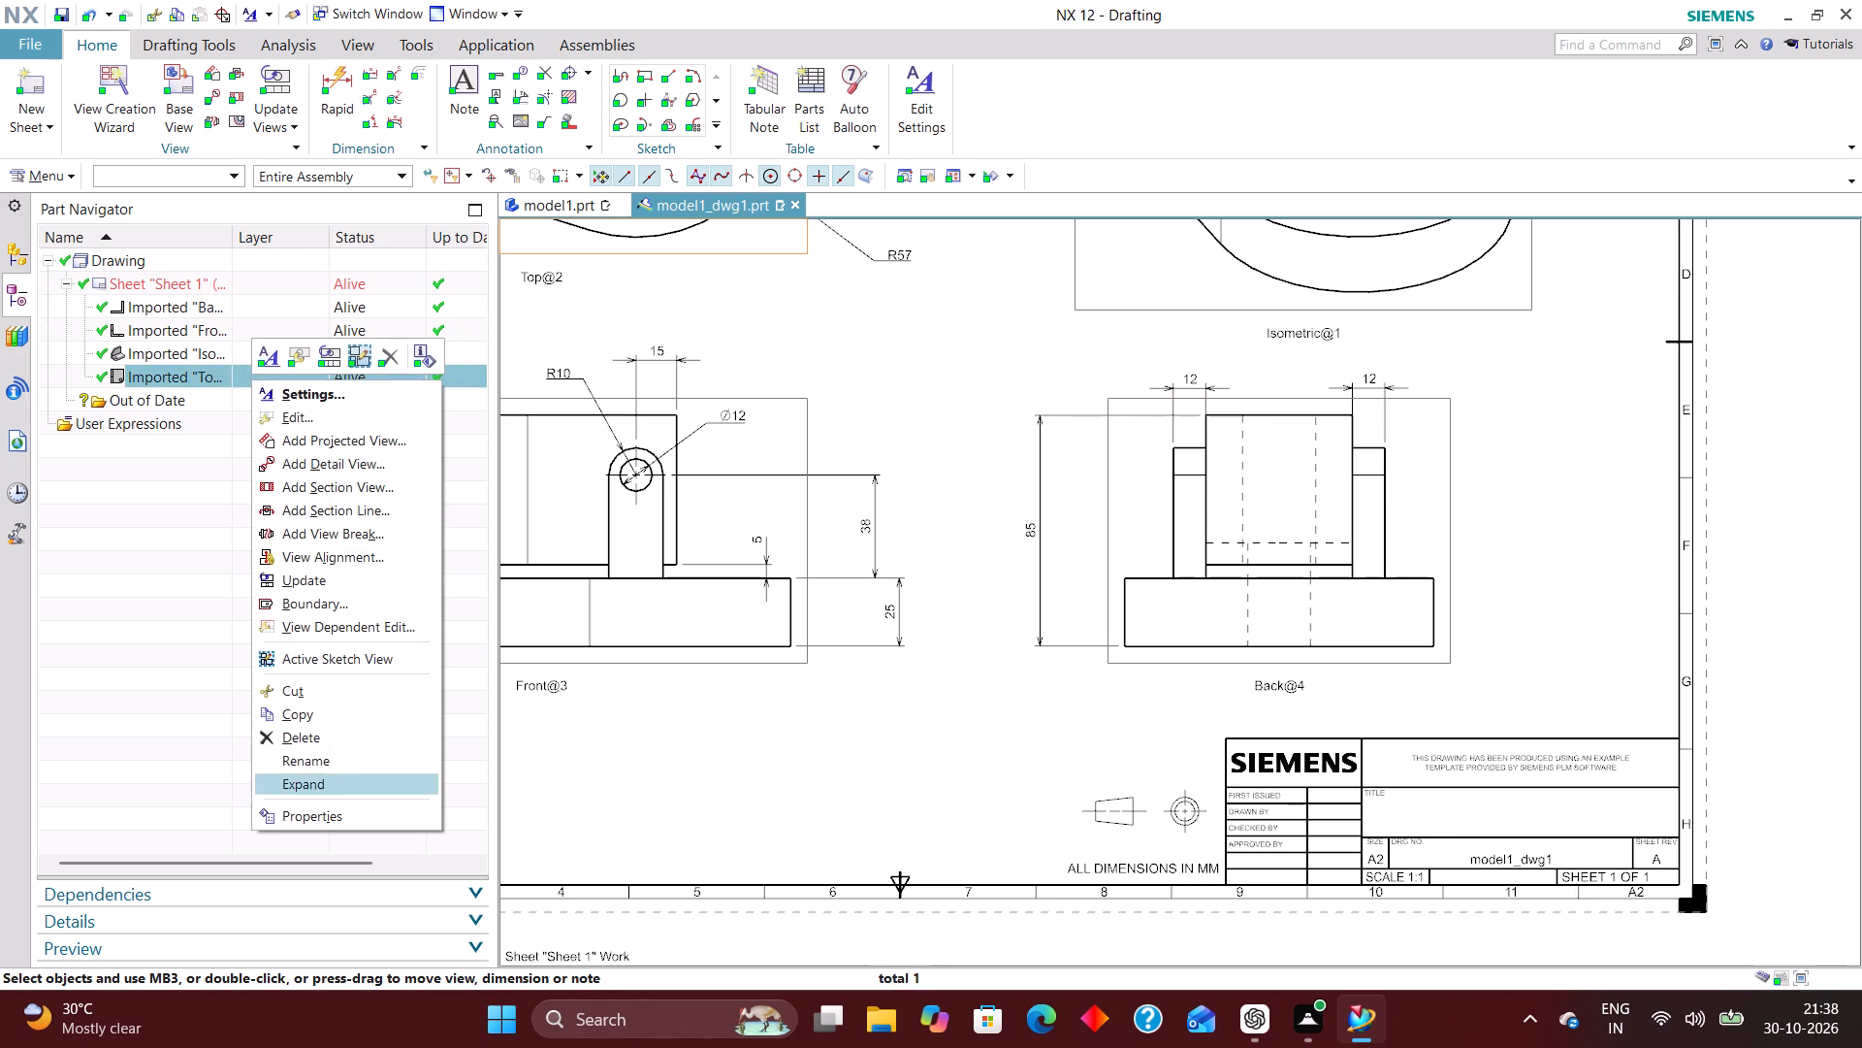
left_click(375, 766)
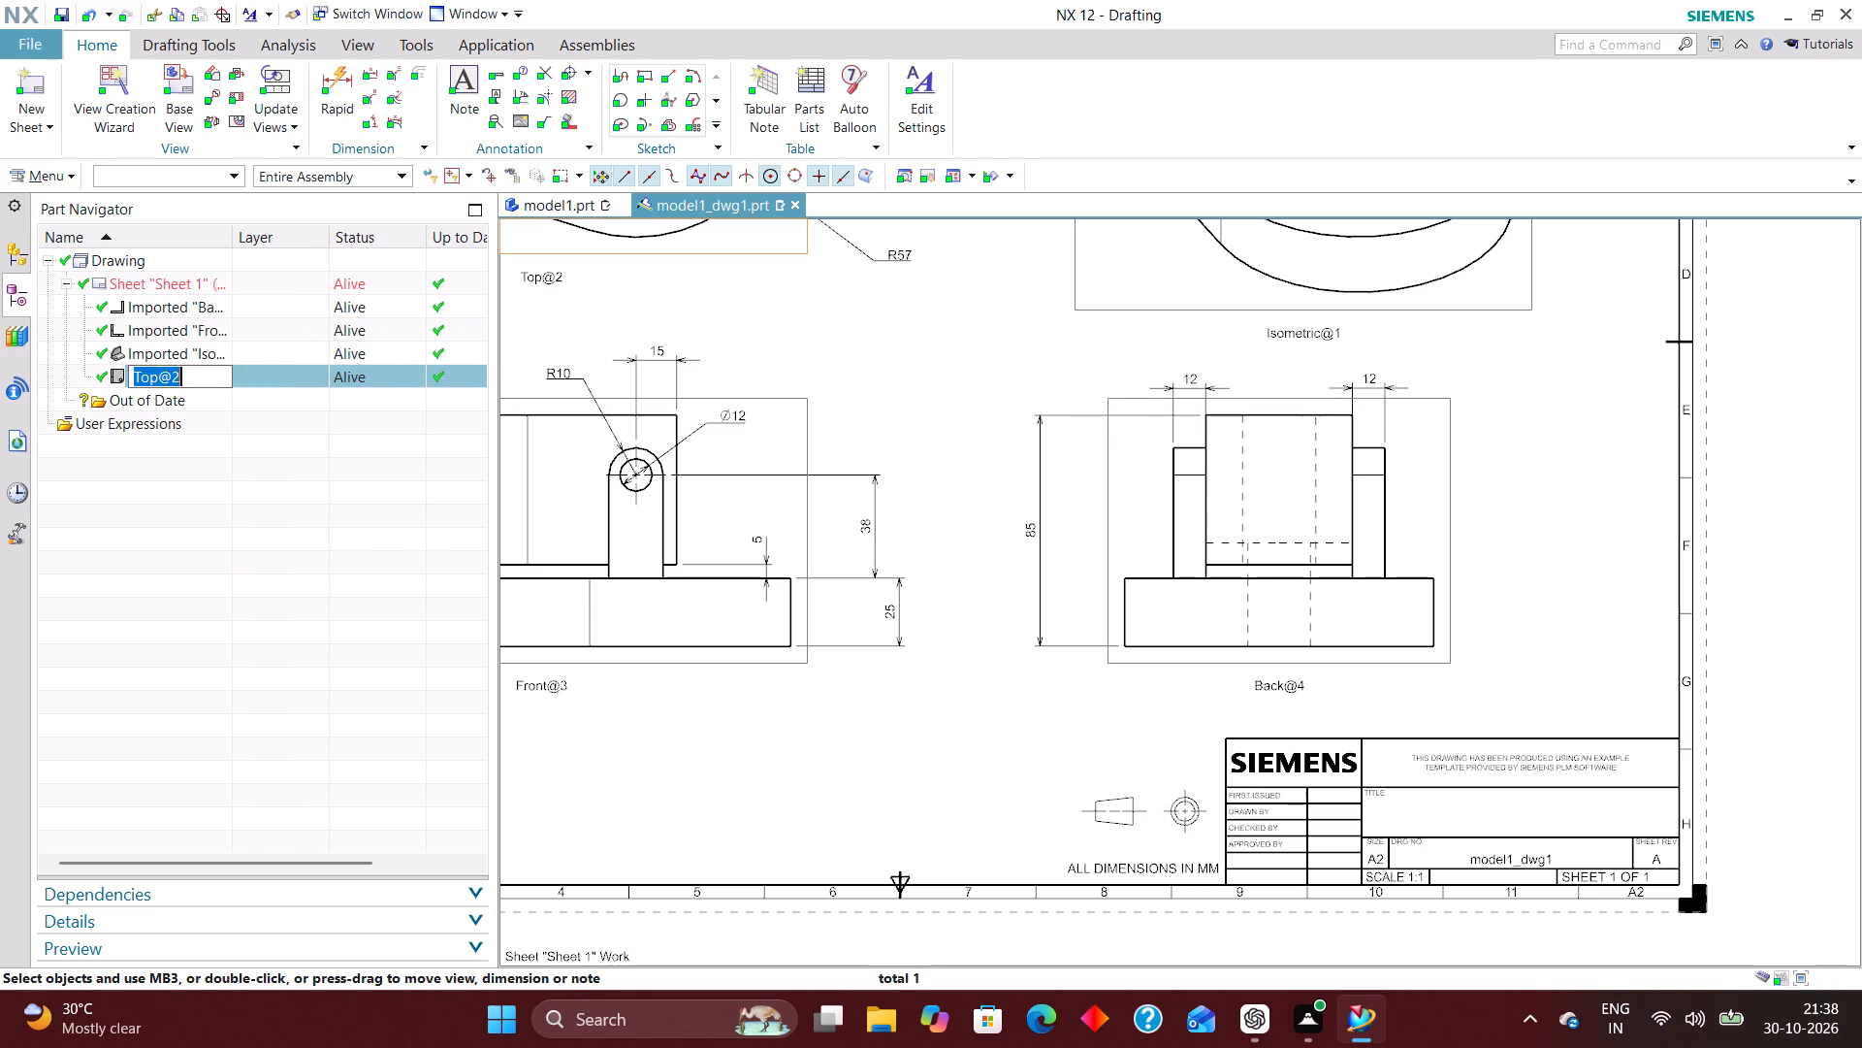
type("TOP VIEW")
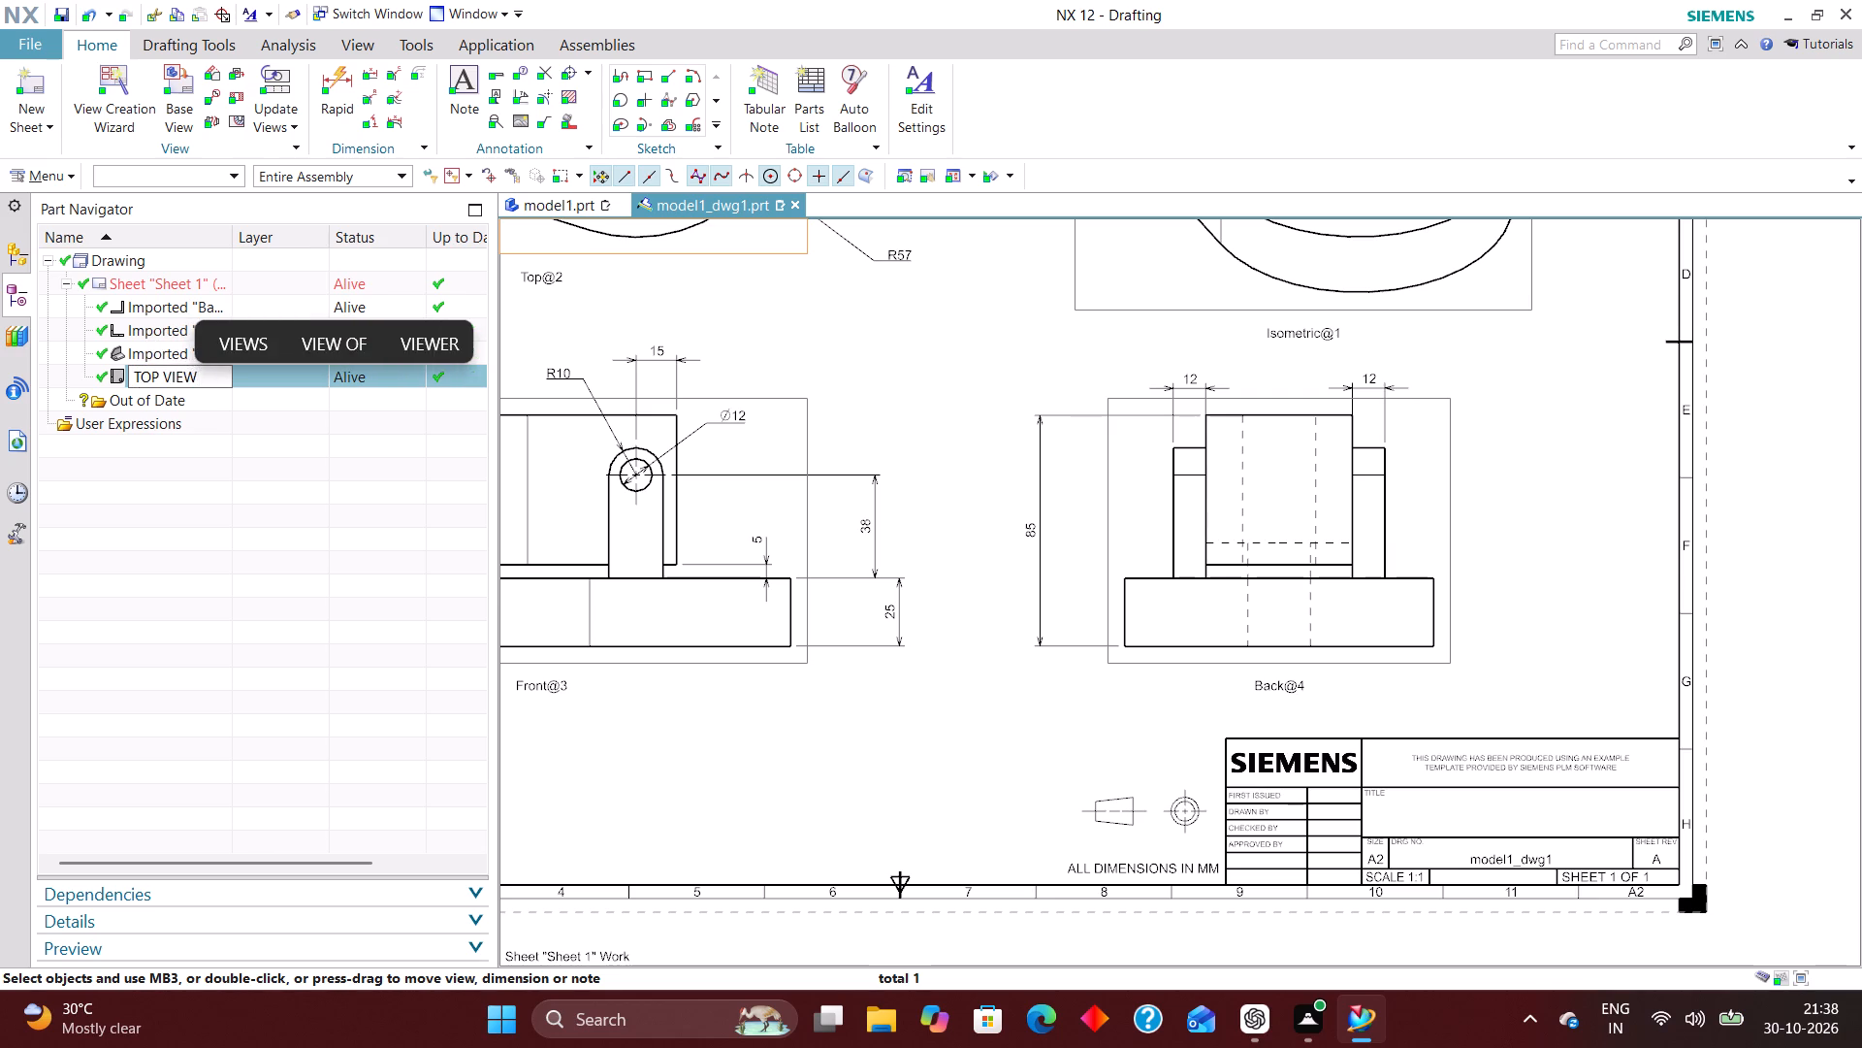
key("Return")
Rename the imported isometric view as ISOMETRIC VIEW.
left_click(252, 354)
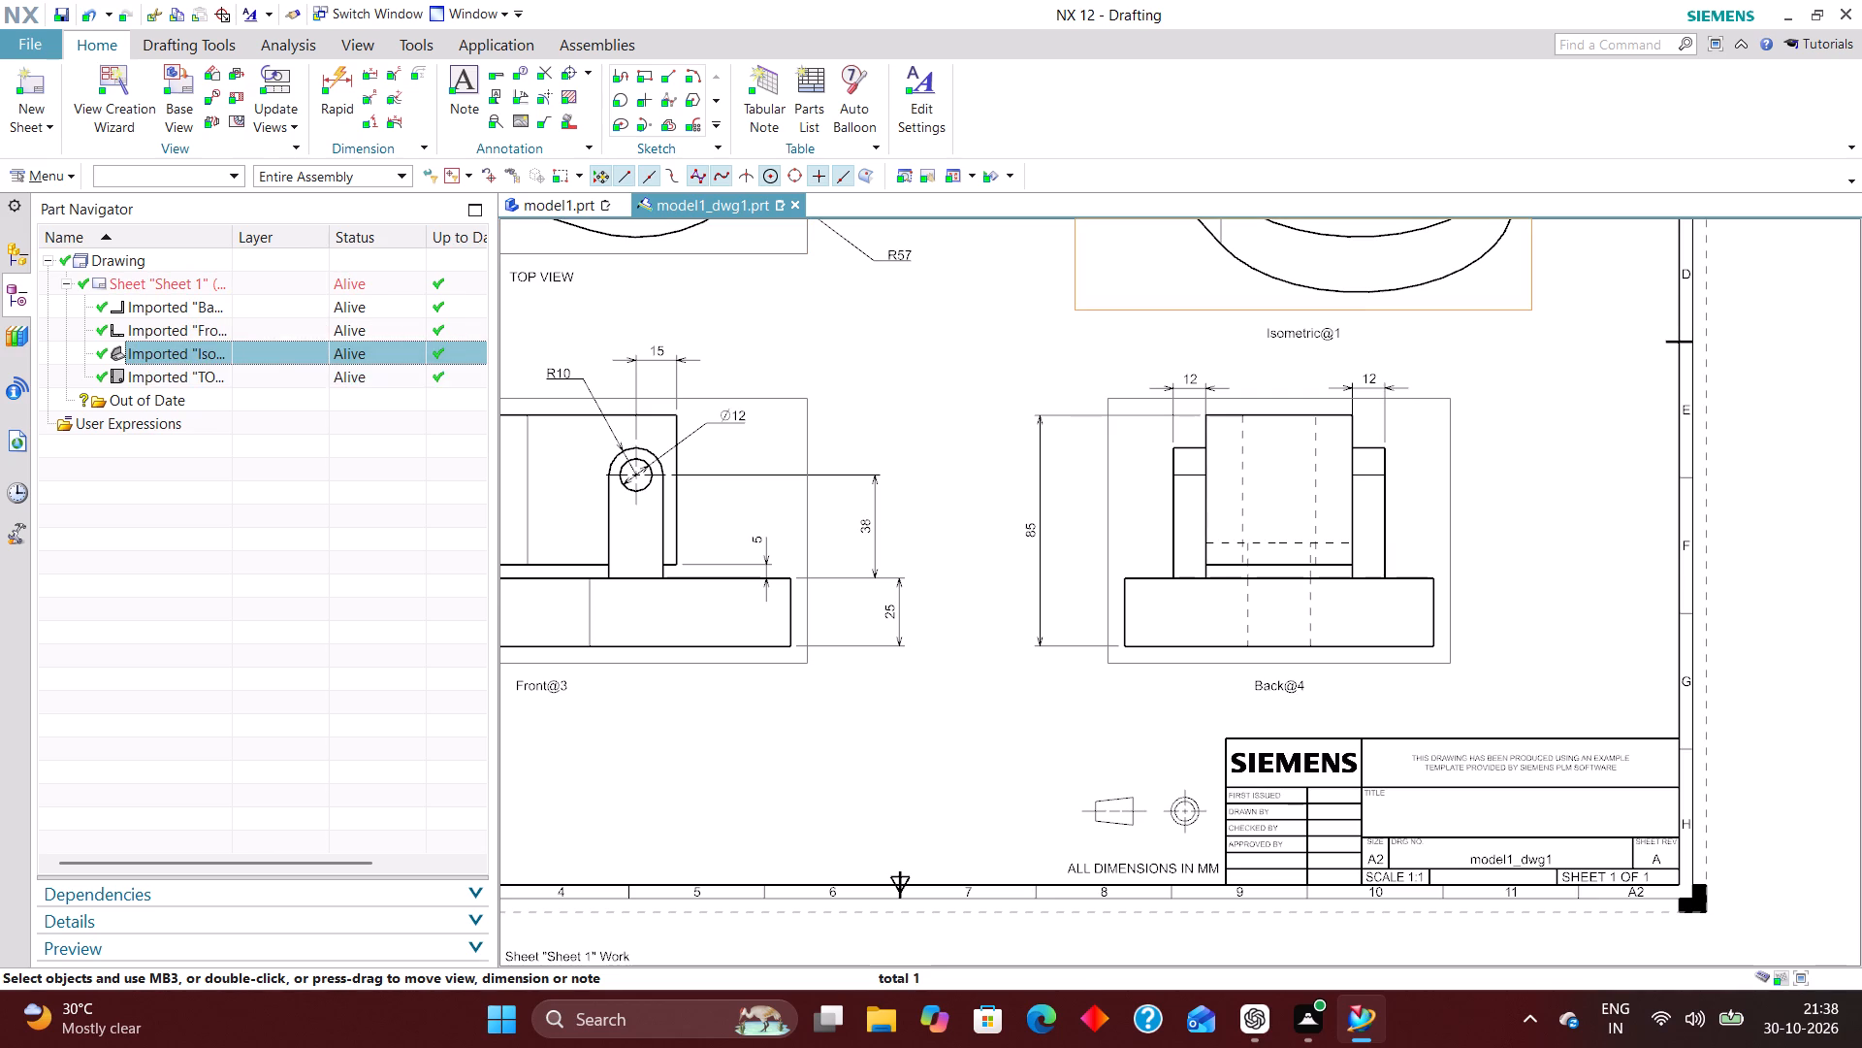
right_click(250, 351)
left_click(385, 733)
type("ISOMETRIC VIR")
key("BackSpace")
type("EW")
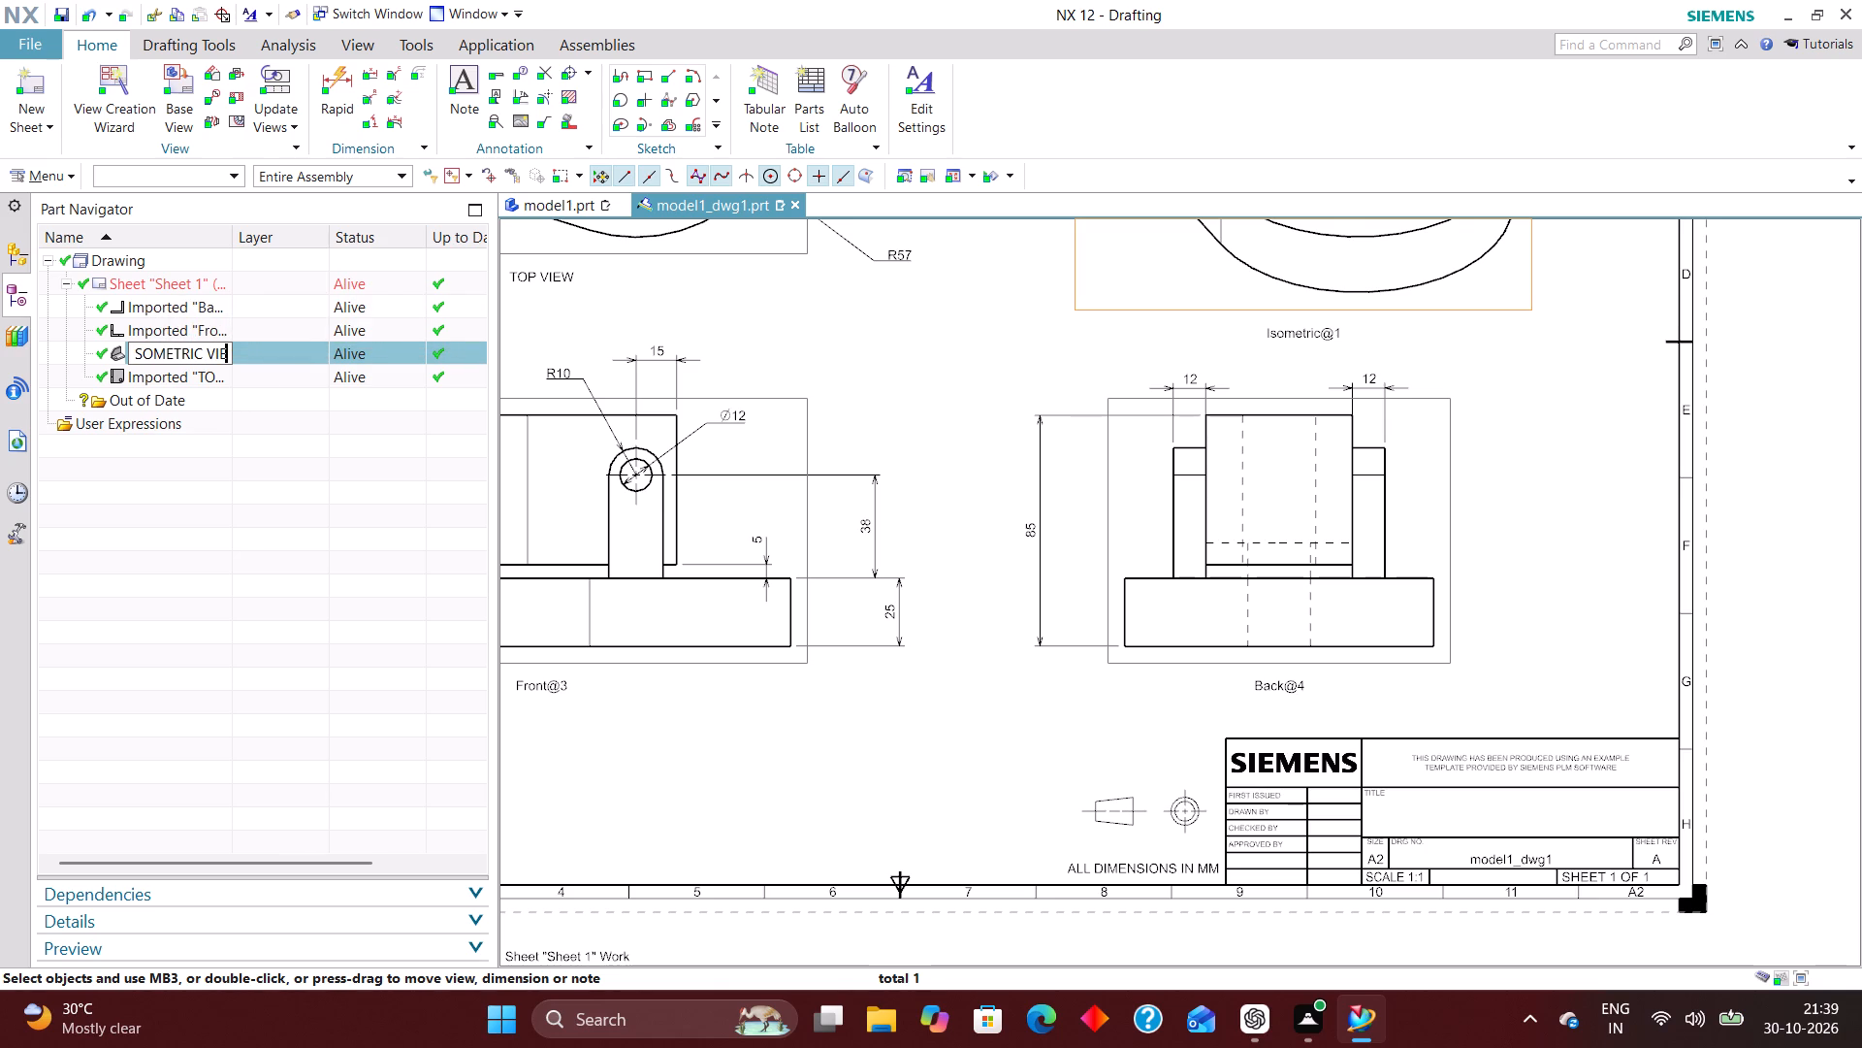
key("Return")
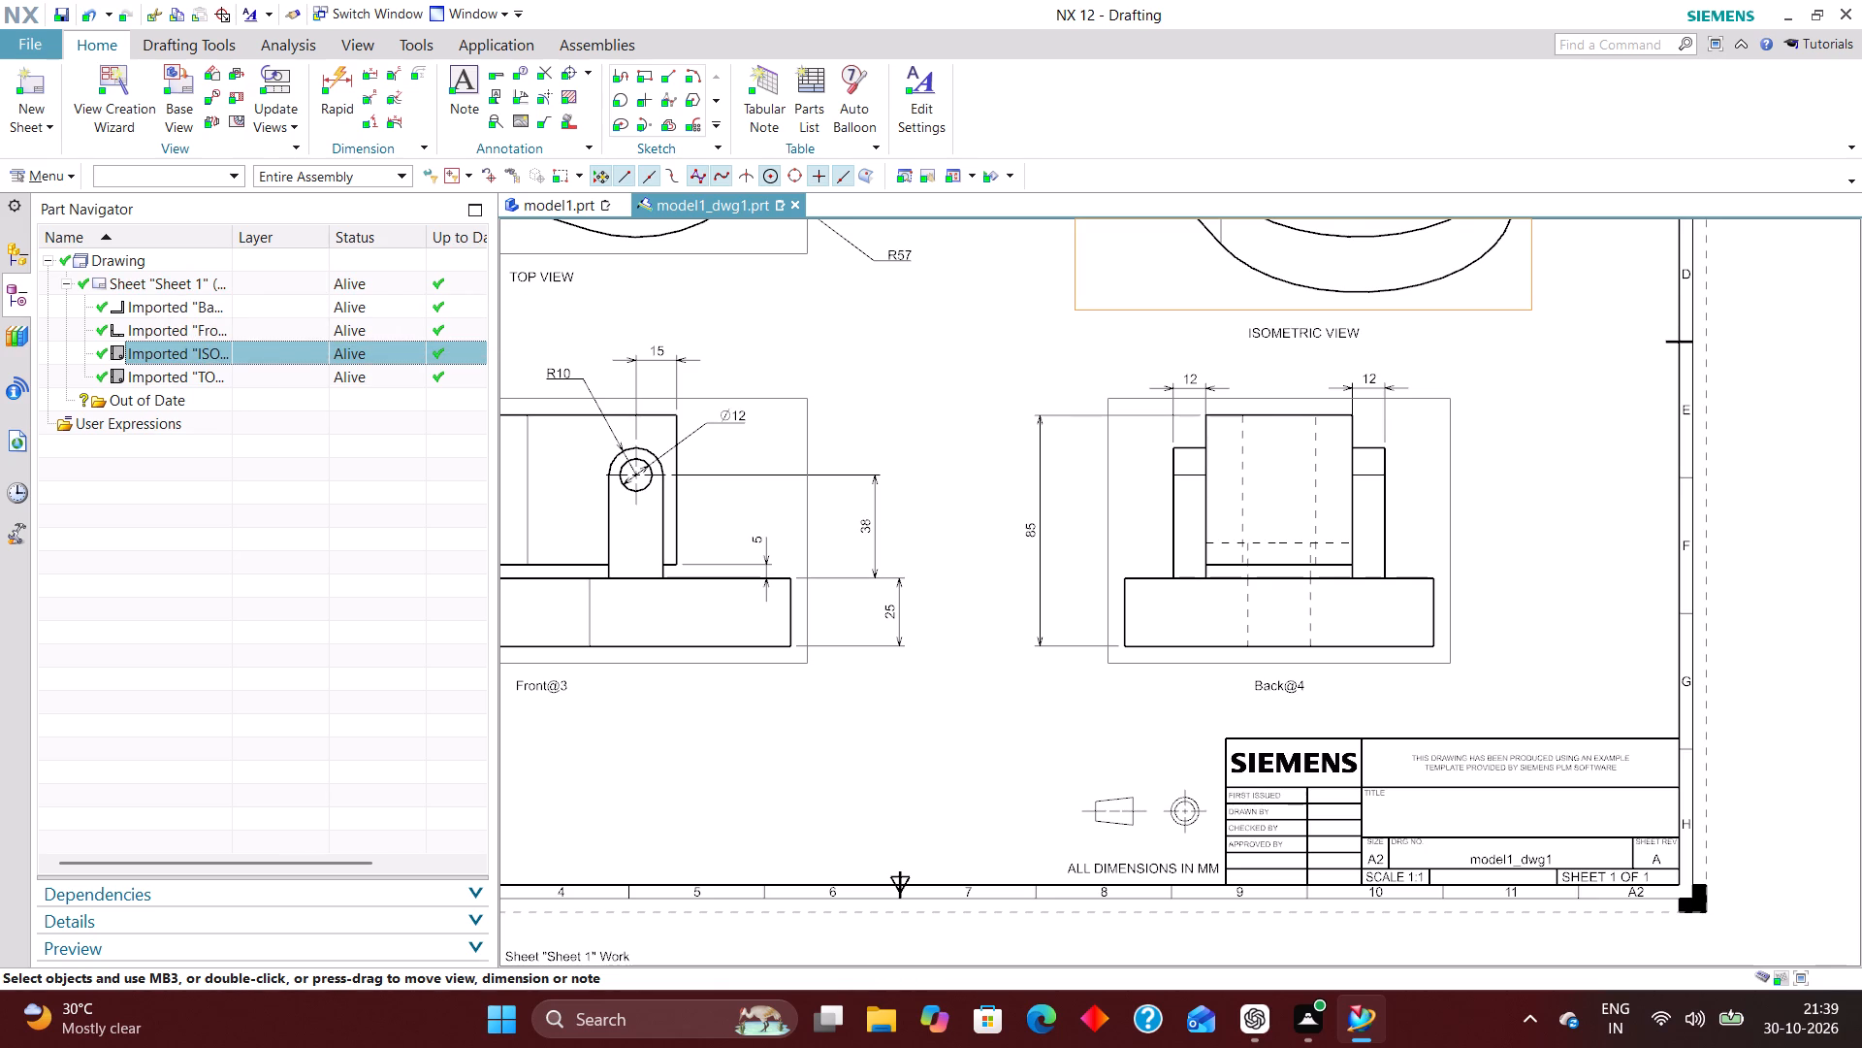
Rename the imported front view as FRONT VIEW.
left_click(237, 322)
right_click(243, 326)
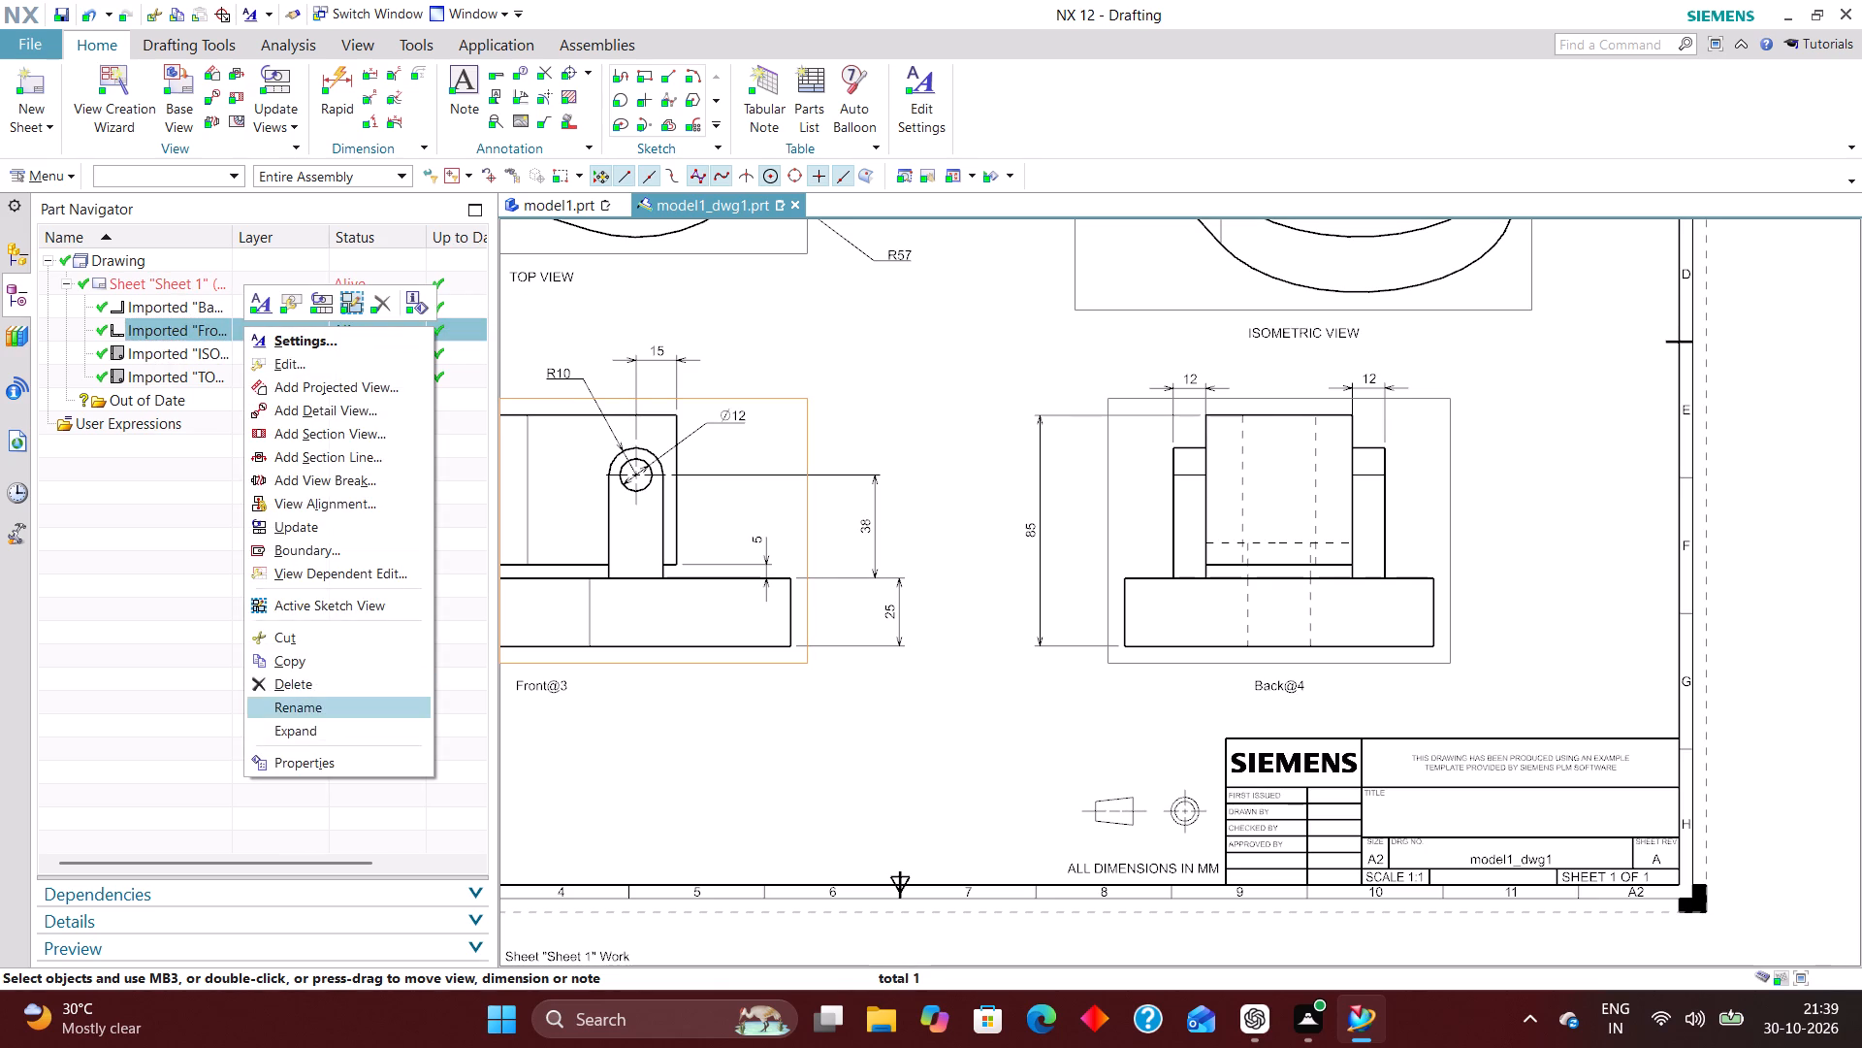
left_click(307, 709)
type("FR")
type("ONT VIEW")
key("Return")
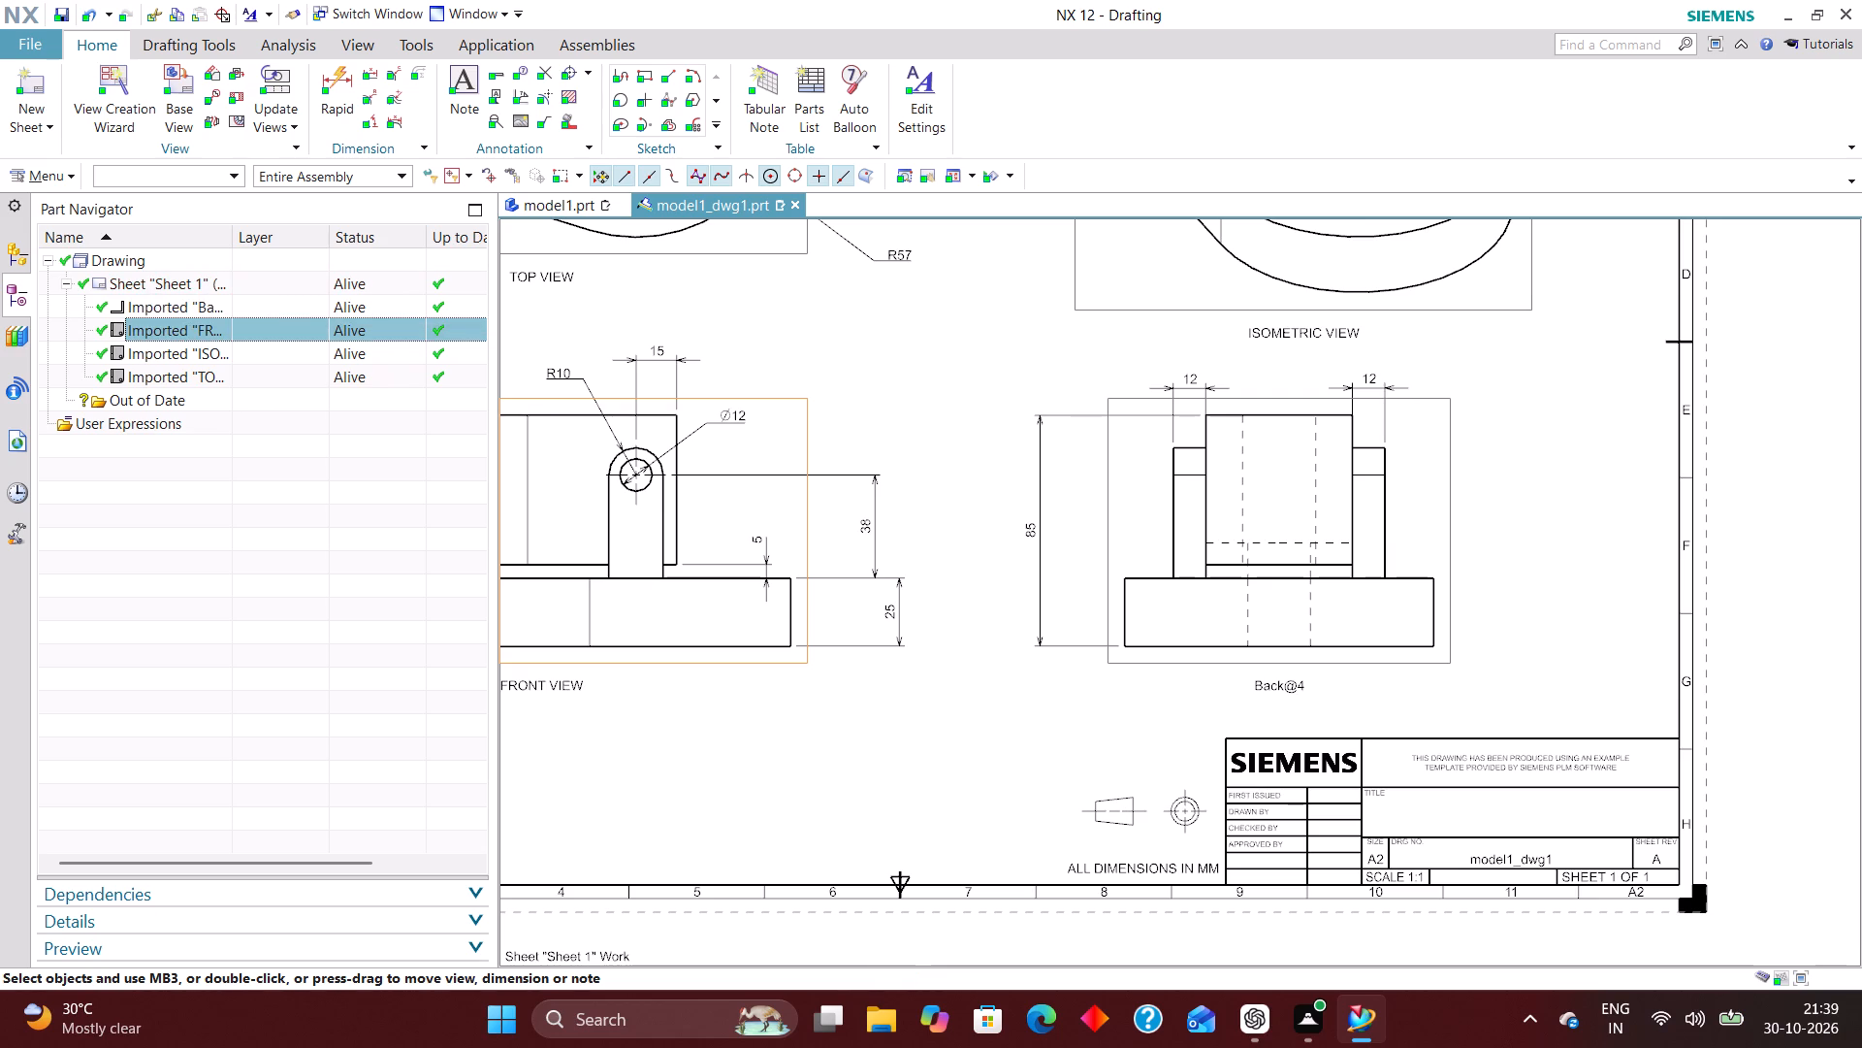
Rename the imported end view, Back@4, as RIGHT VIEW.
scroll(1036, 689, "down", 3)
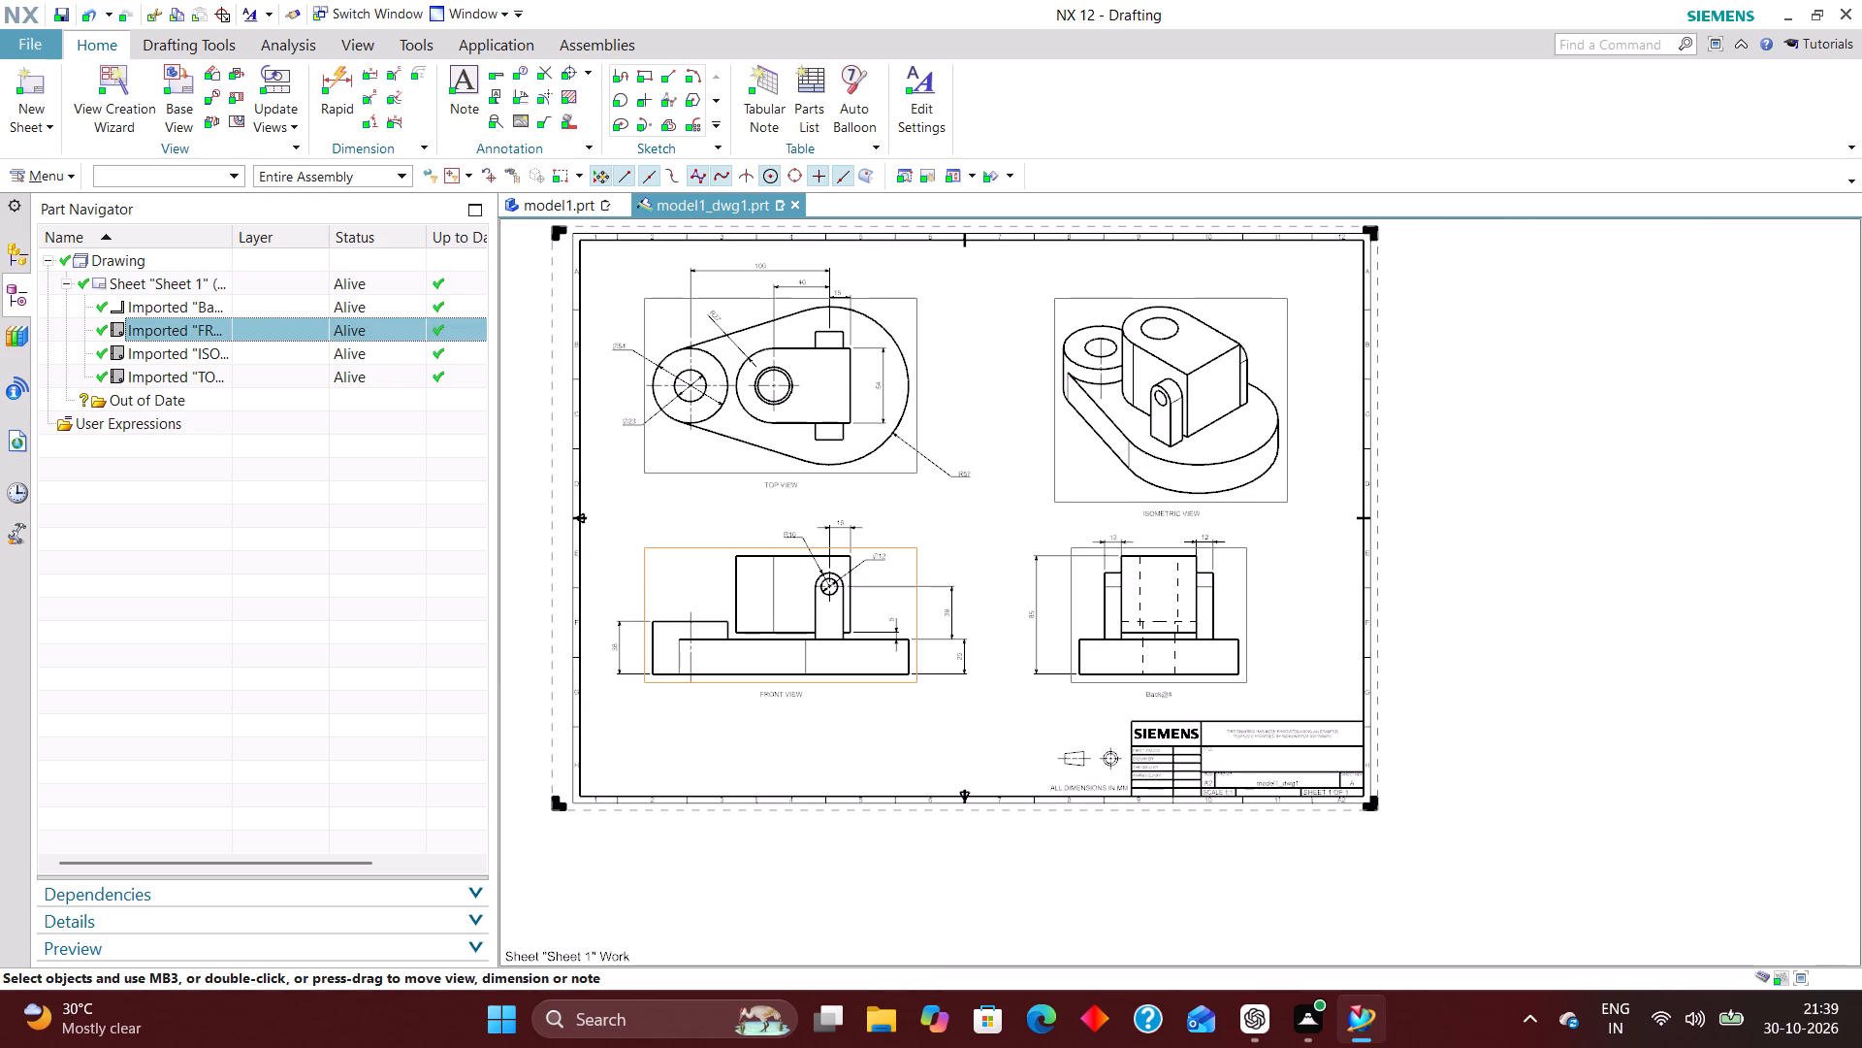
left_click(247, 305)
right_click(241, 304)
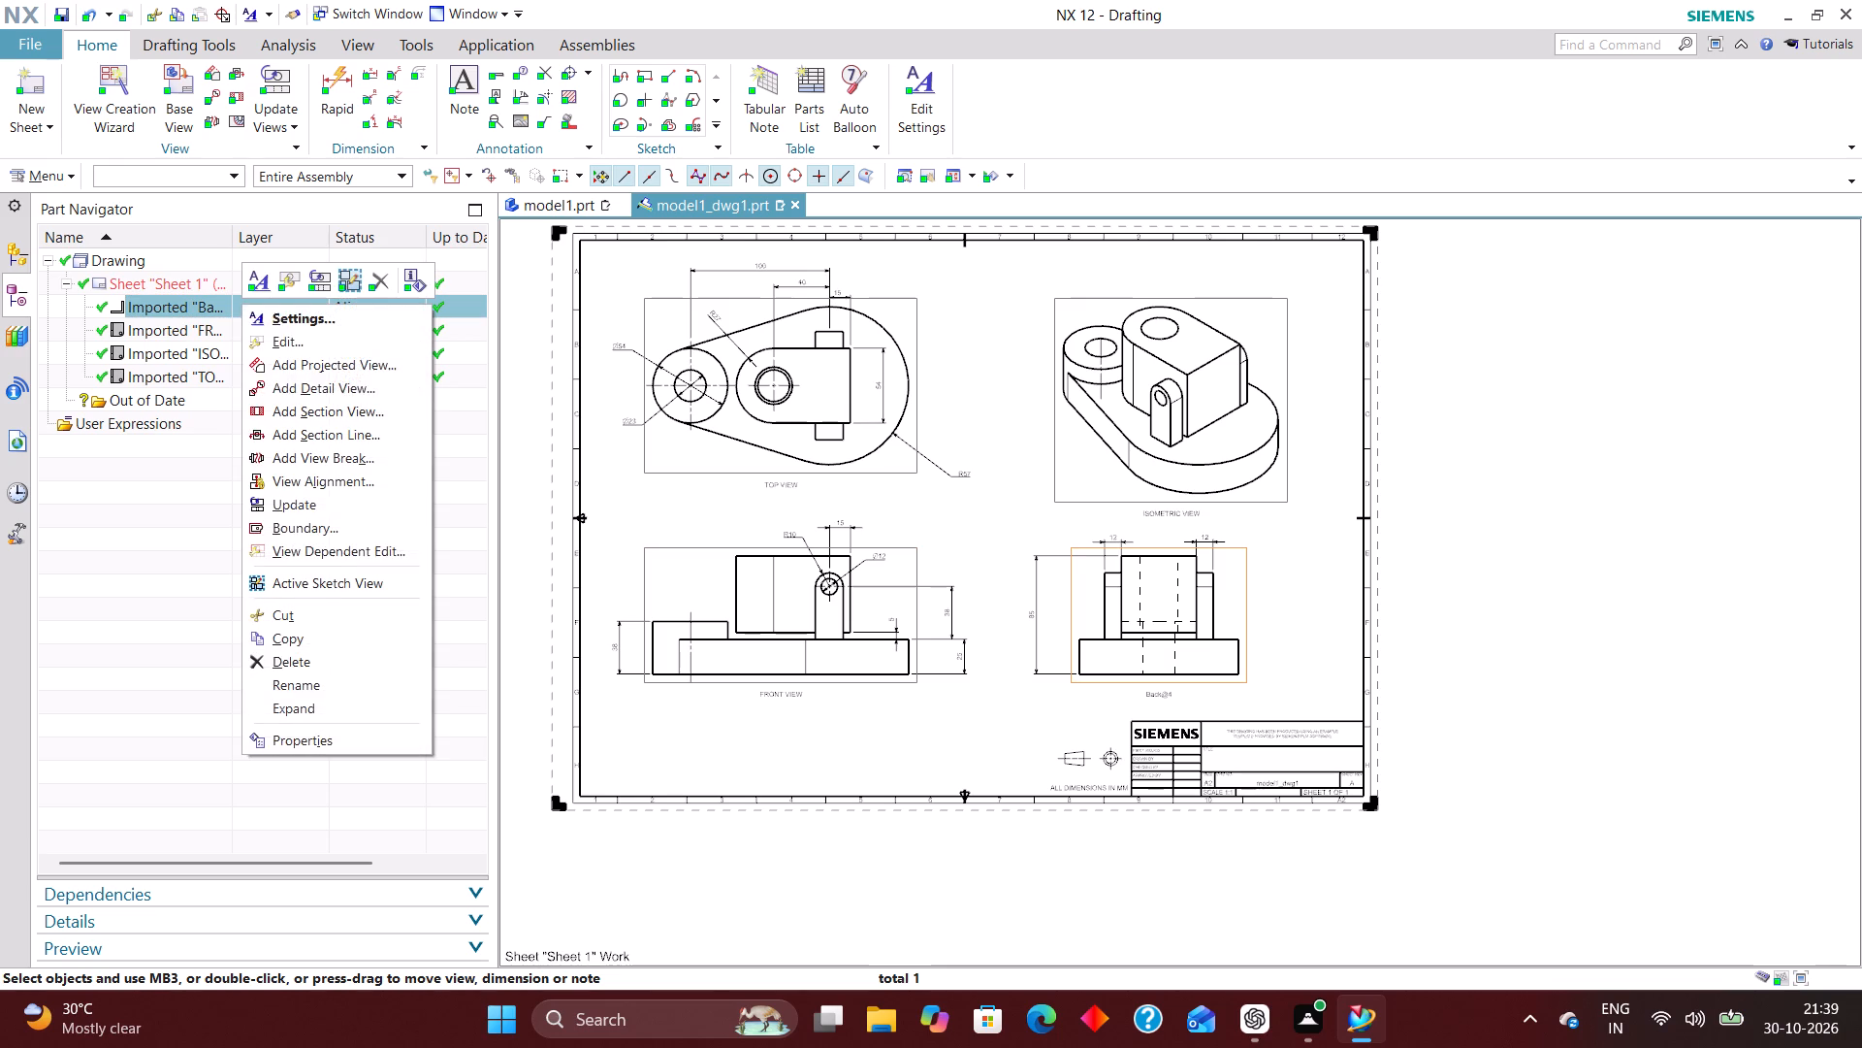
left_click(333, 687)
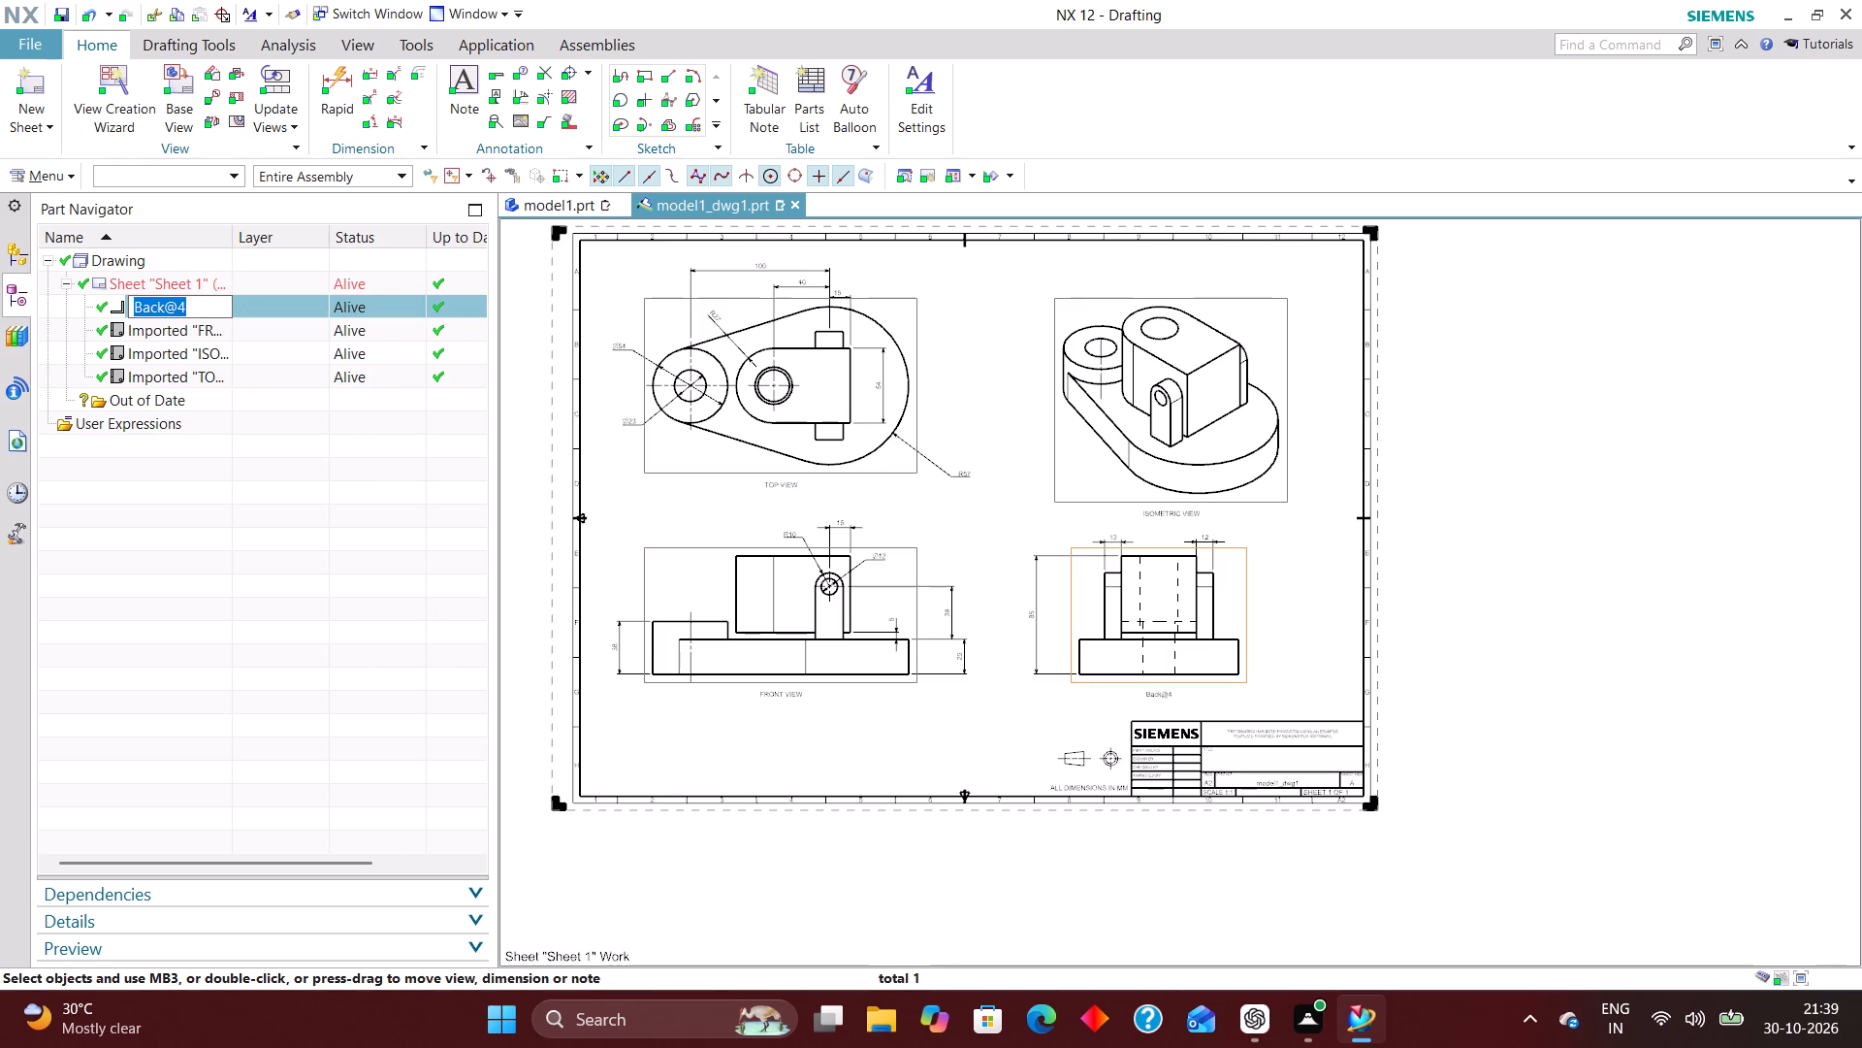
type("RIG")
key("h")
key("t")
key("space")
type("VIEW")
key("Return")
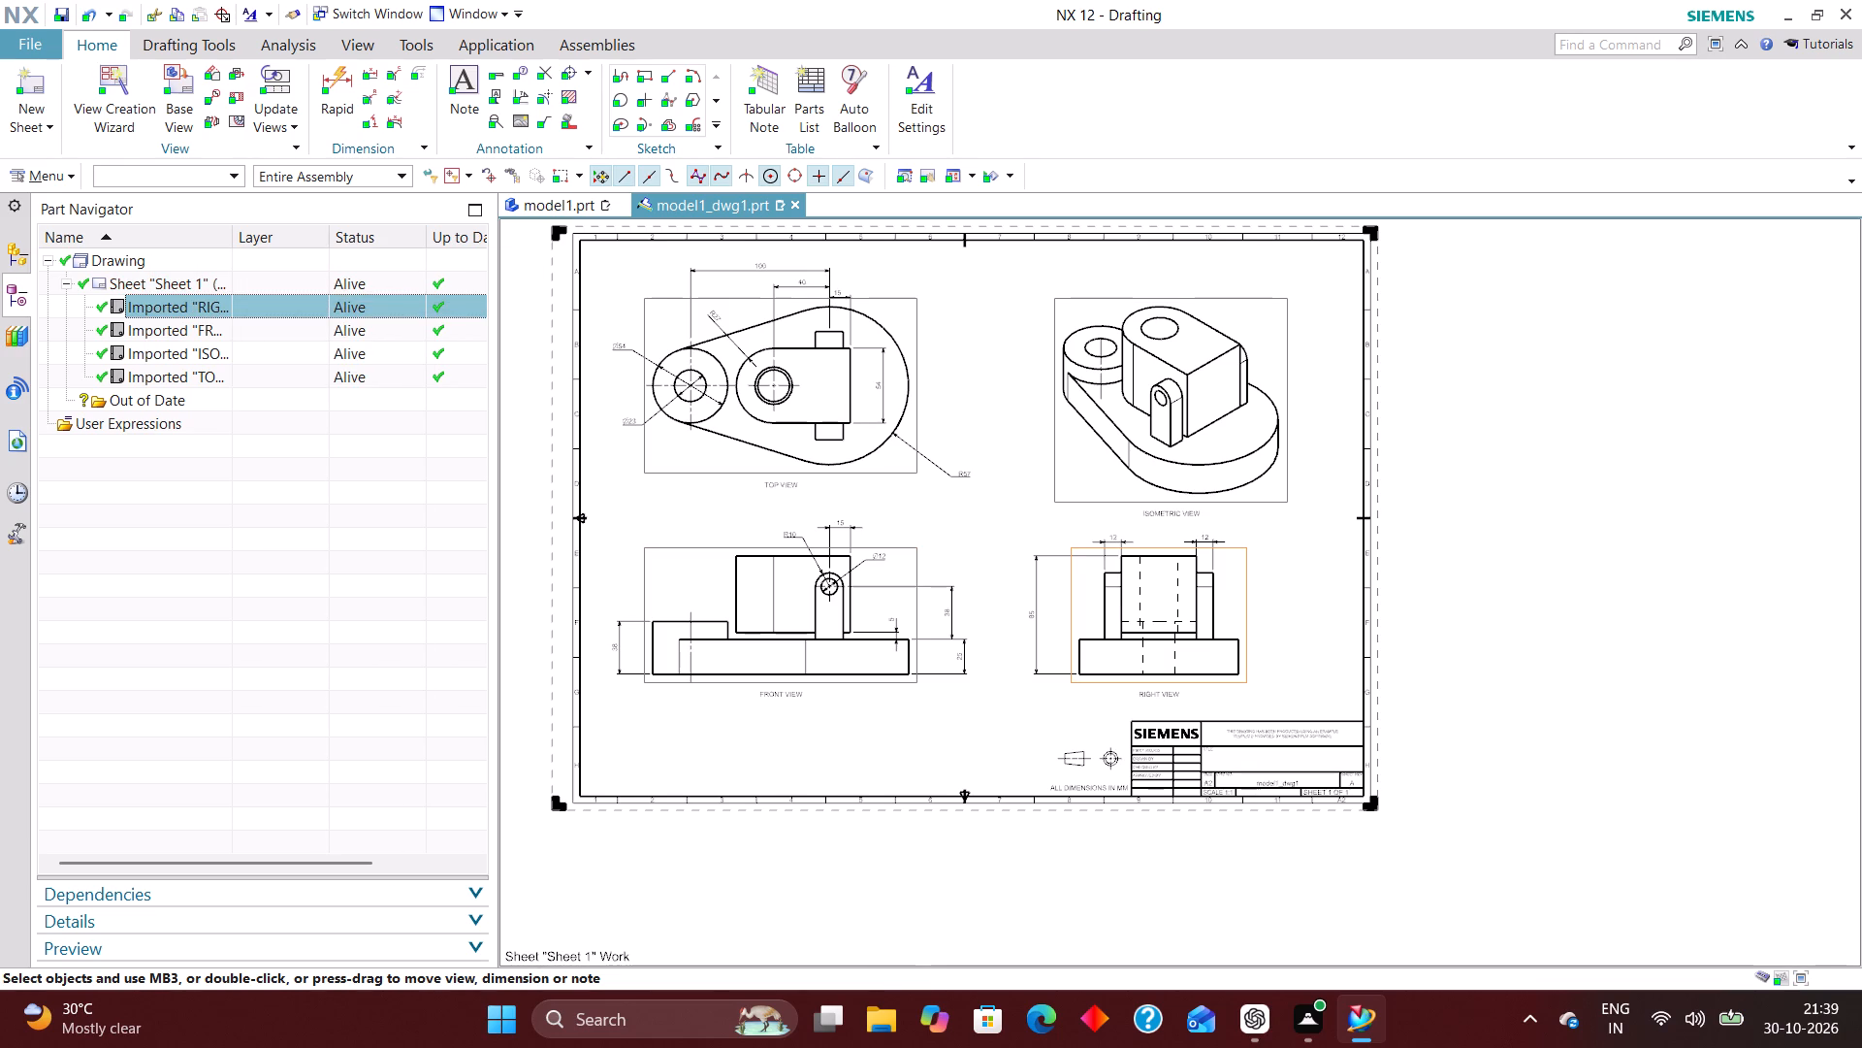
Turn off the display of view borders in the view workflow settings of the drafting preferences.
scroll(940, 438, "up", 1)
right_click_drag(977, 383, 894, 512)
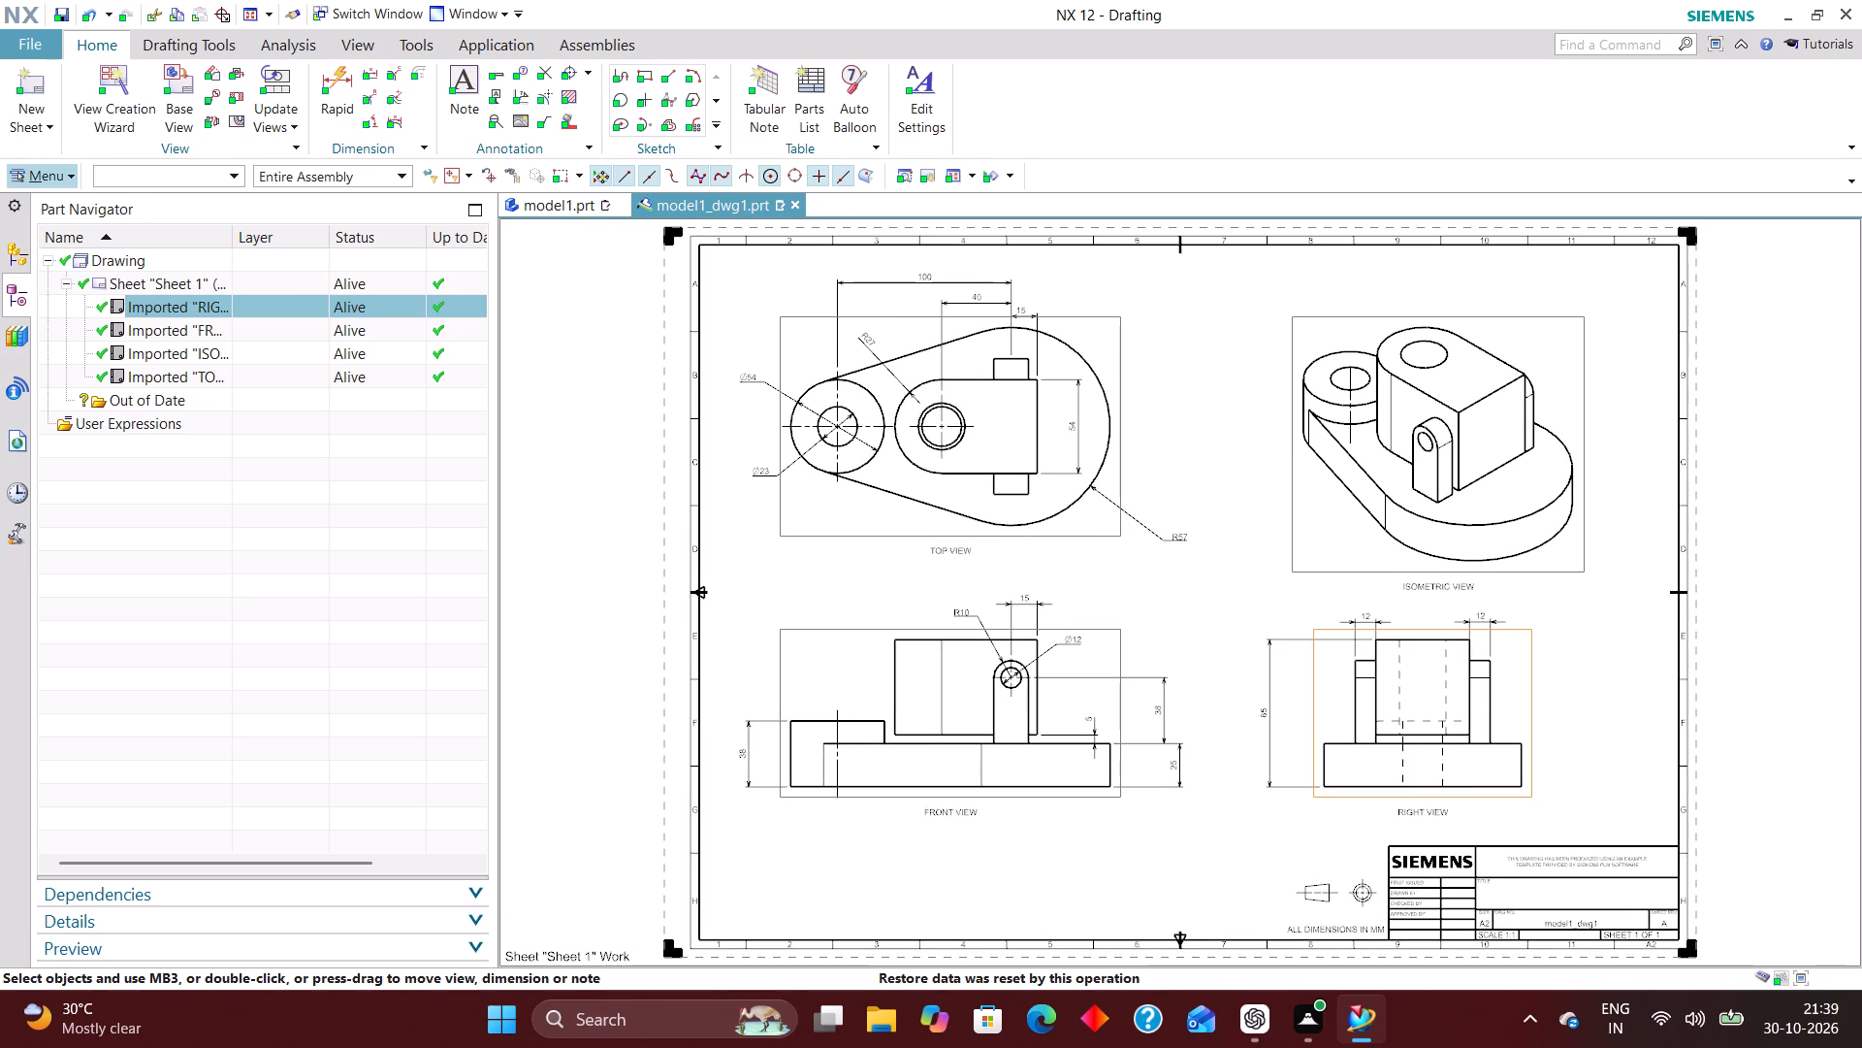
left_click(65, 174)
left_click(102, 405)
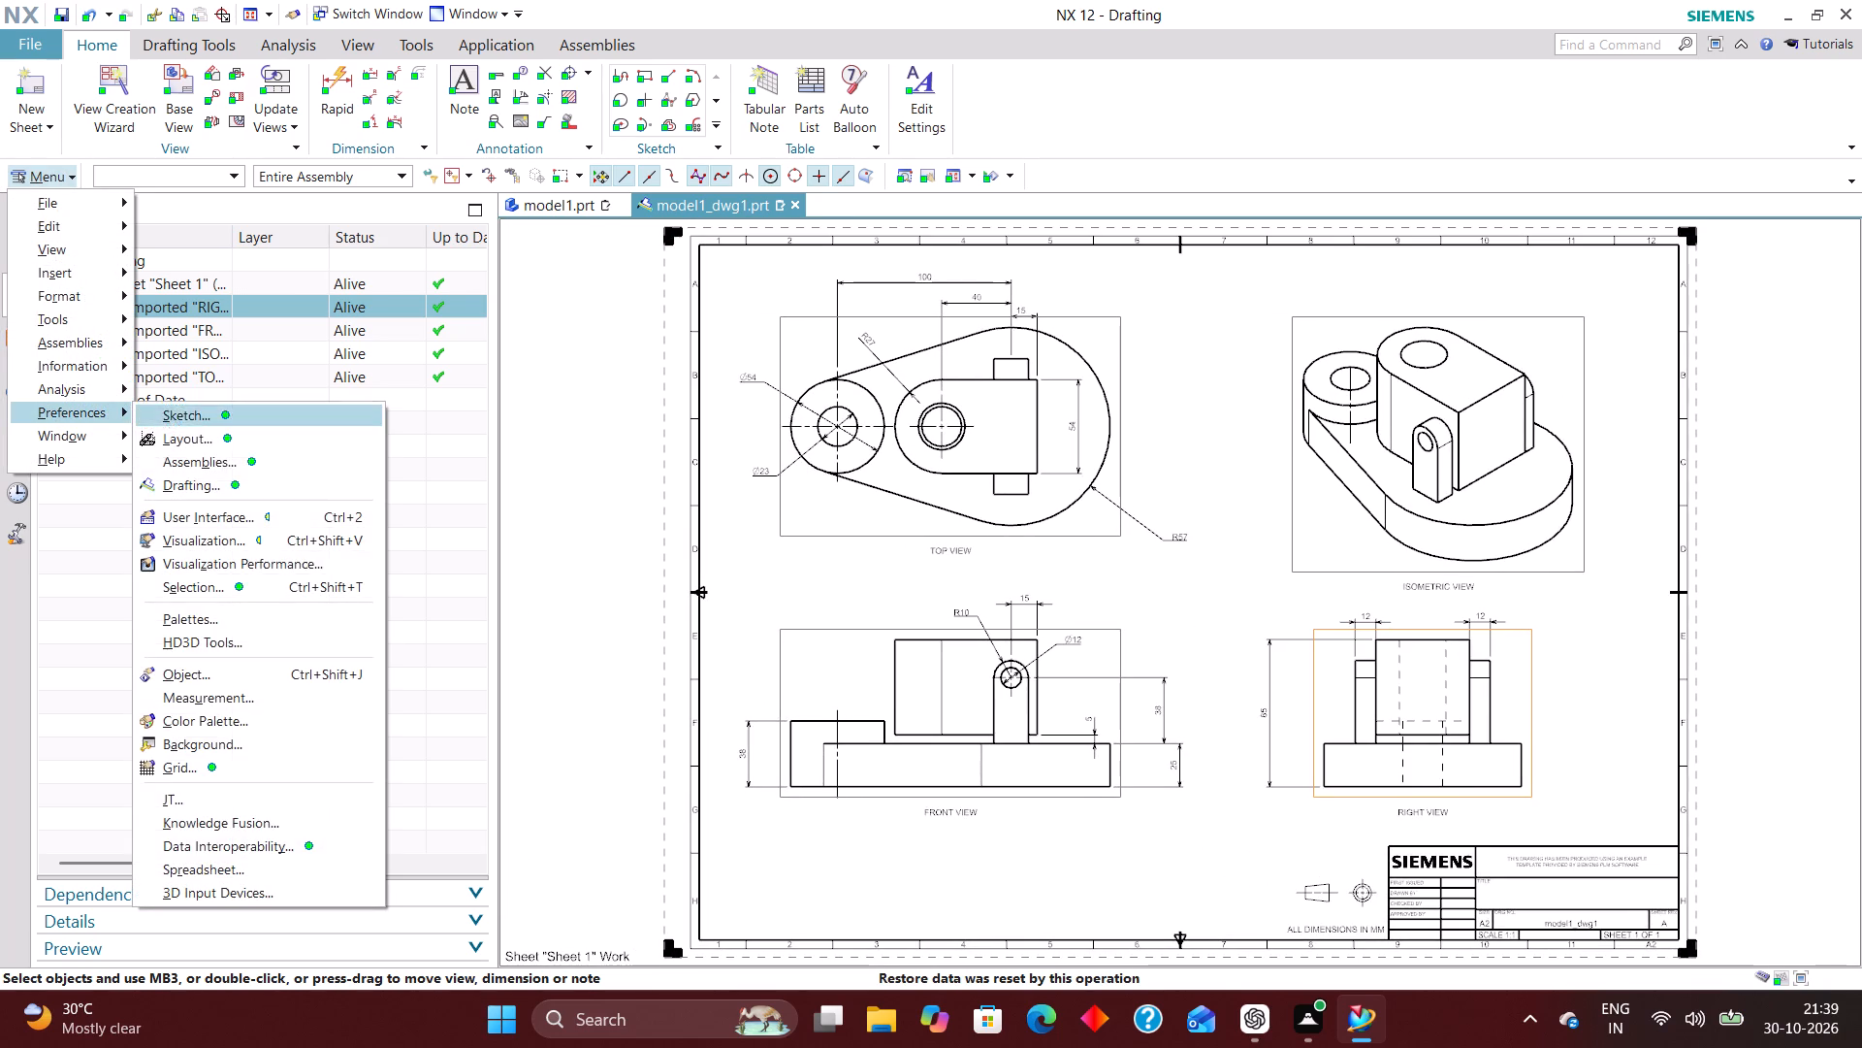
left_click(204, 485)
scroll(370, 622, "down", 4)
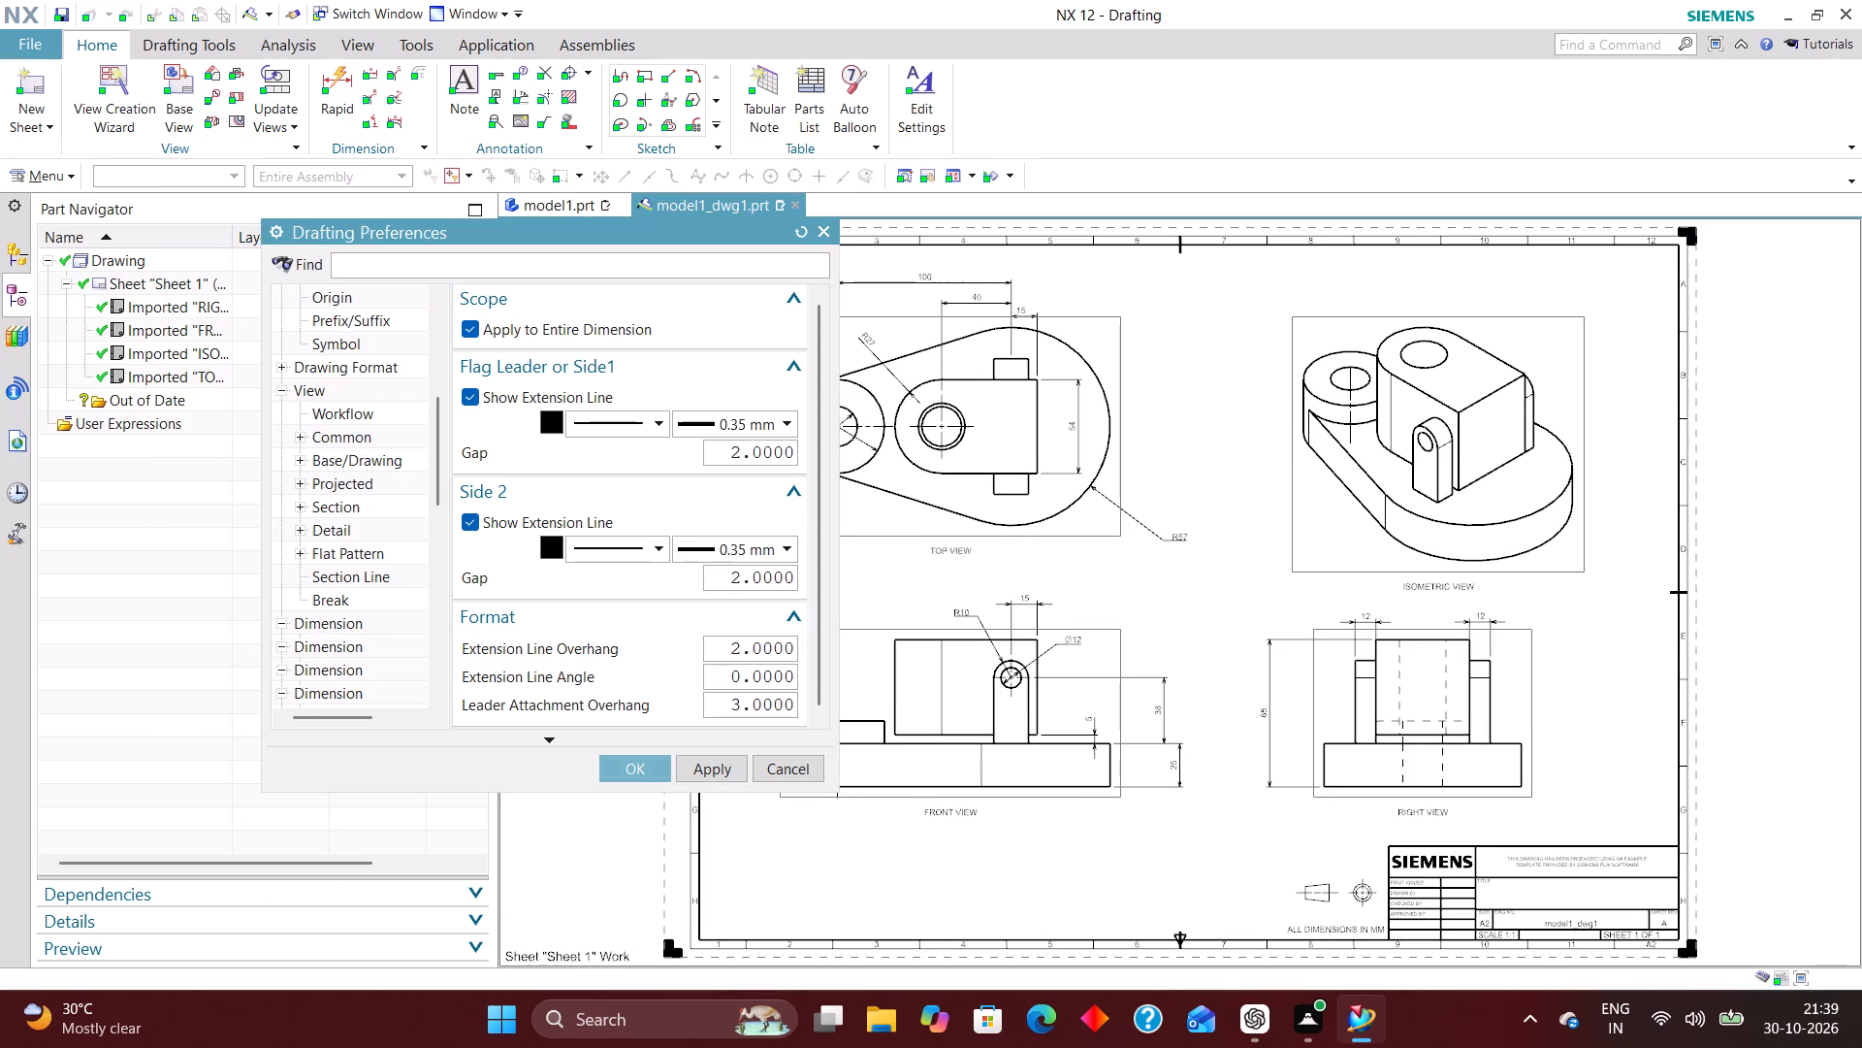
scroll(369, 648, "down", 1)
scroll(324, 473, "down", 8)
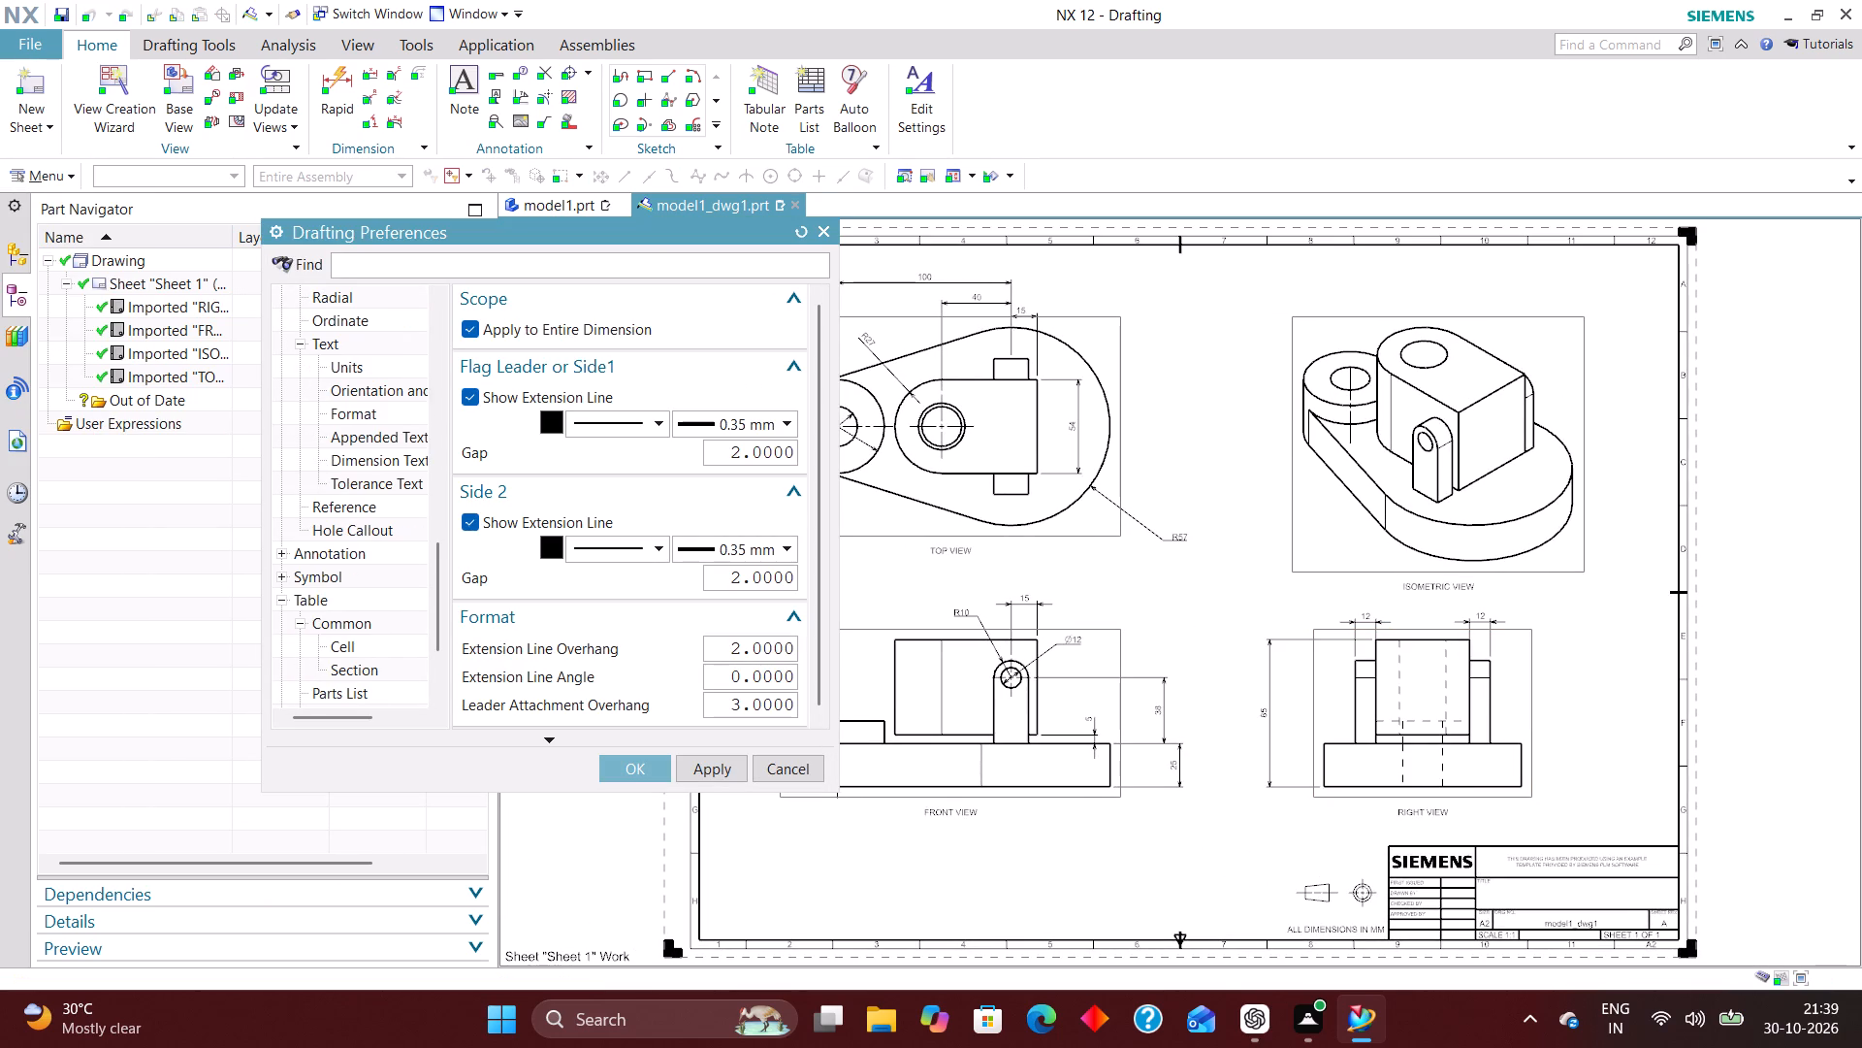
scroll(345, 574, "up", 1)
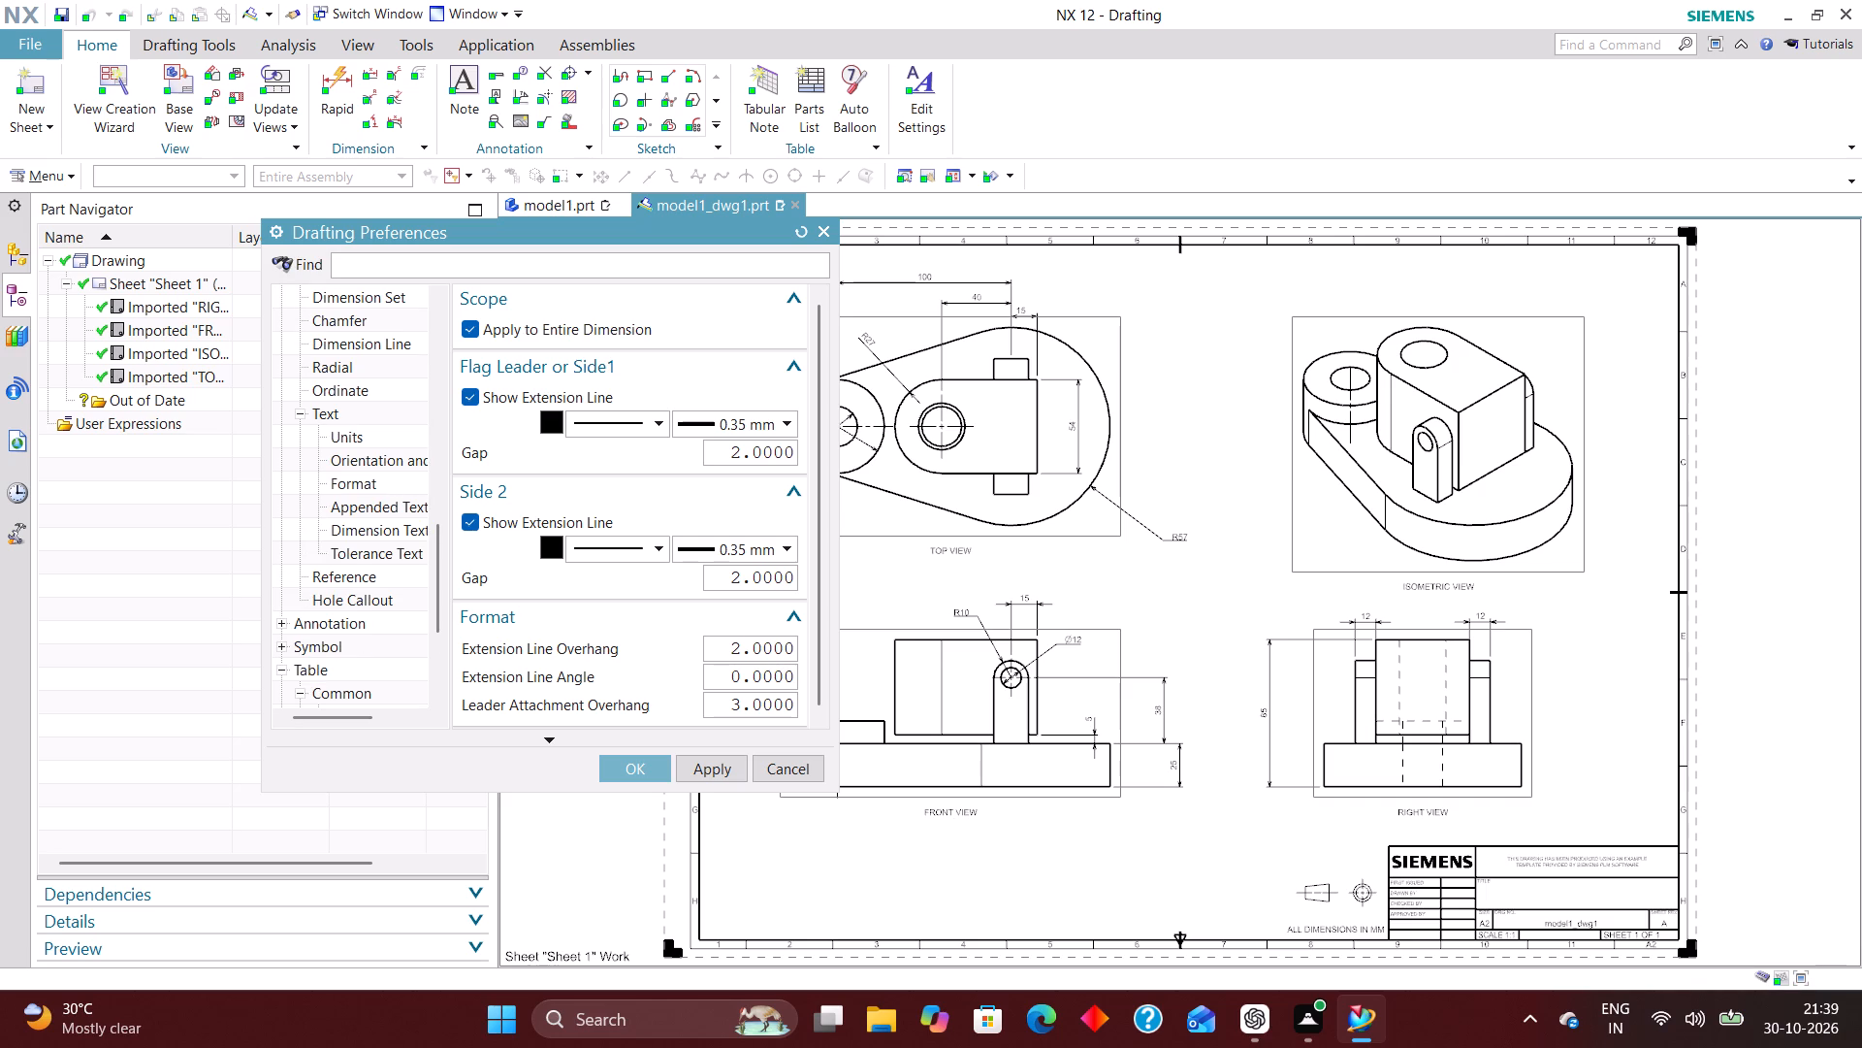
scroll(371, 438, "up", 4)
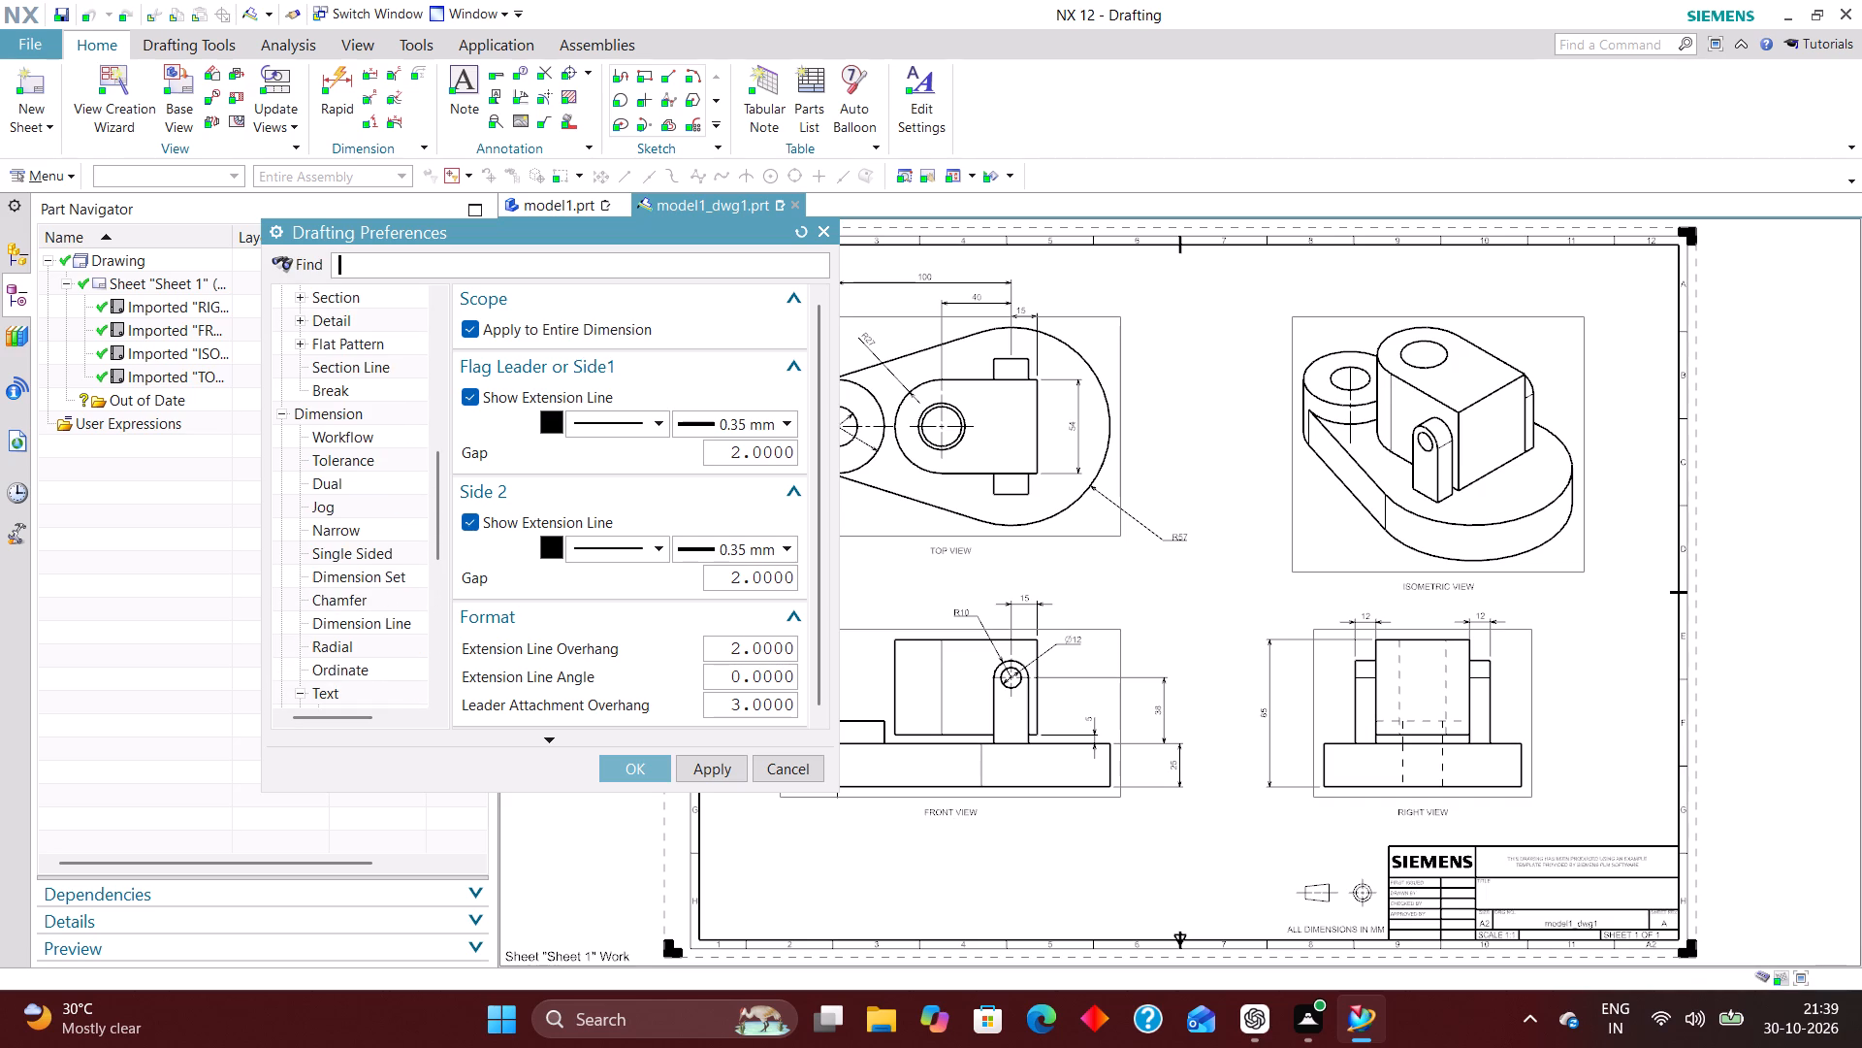
scroll(362, 430, "up", 1)
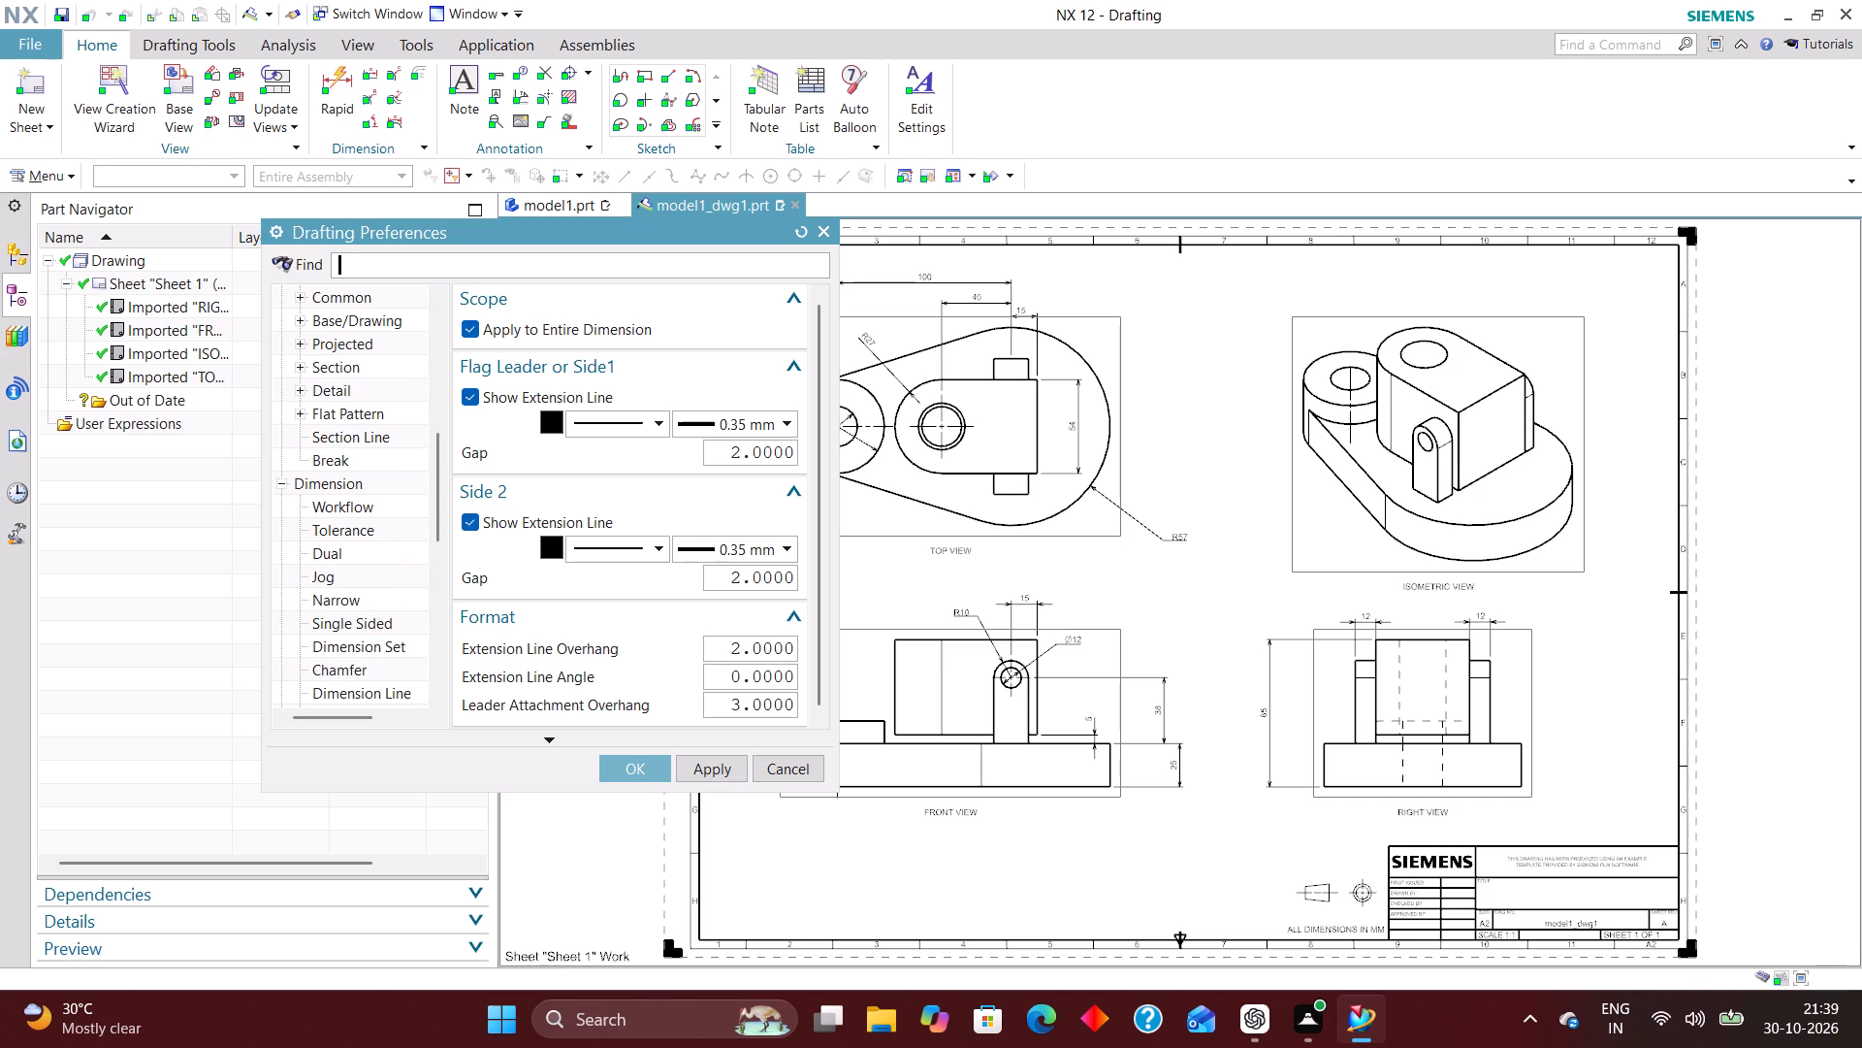
scroll(359, 476, "up", 2)
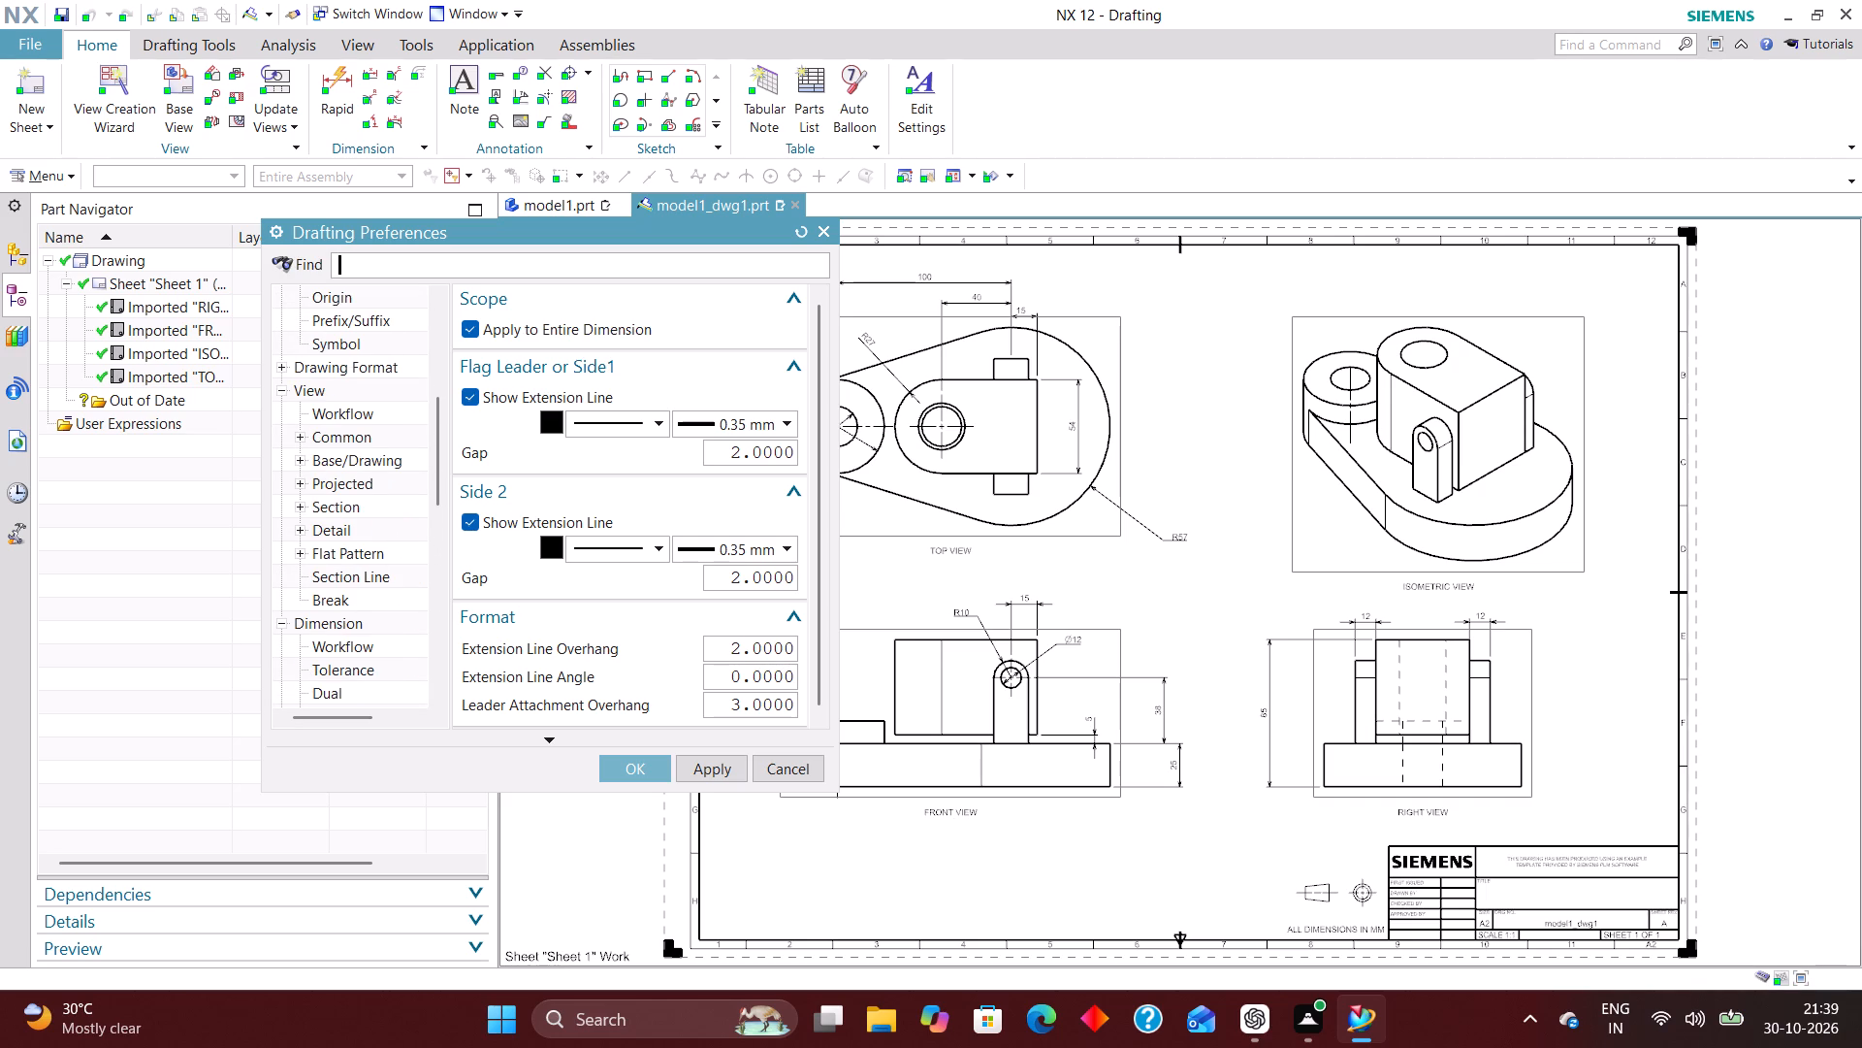
left_click(372, 417)
left_click(471, 333)
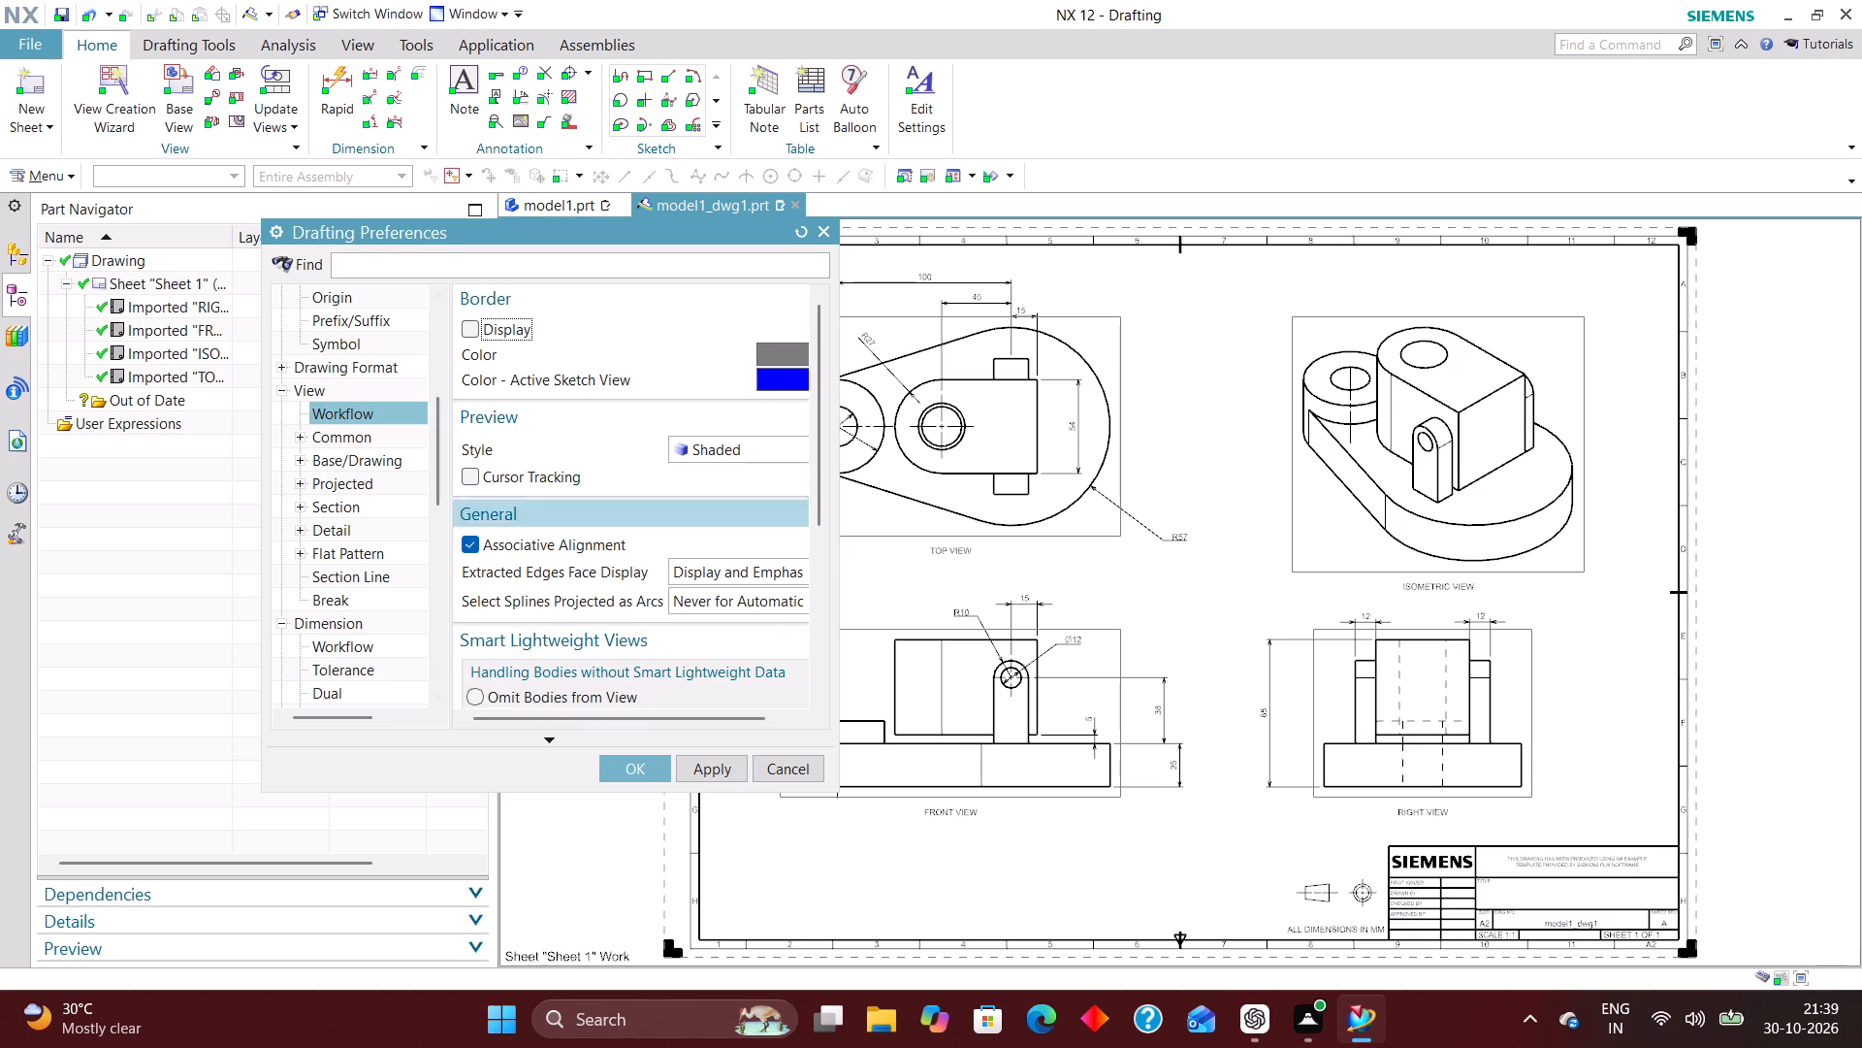
left_click(633, 761)
Move the R57 radius dimension of the top view closer to the base plate's outline.
scroll(808, 694, "down", 2)
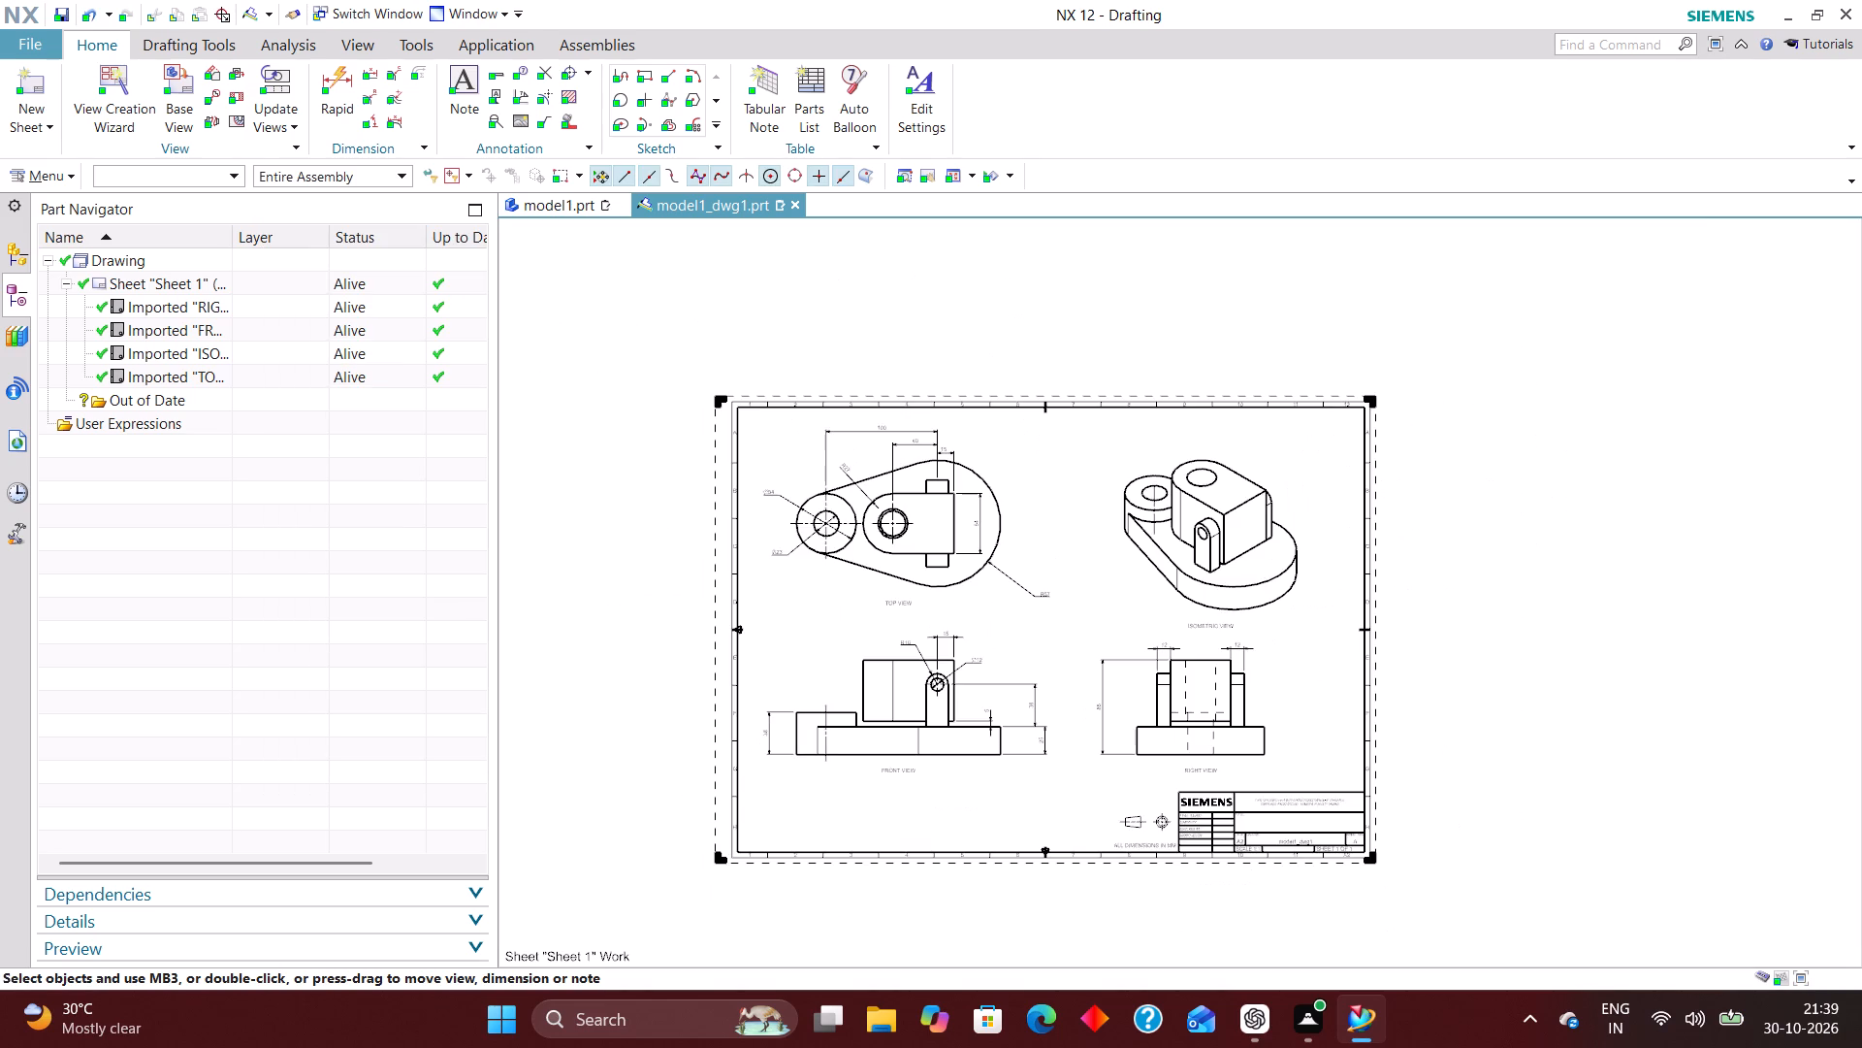
scroll(1074, 622, "up", 2)
right_click_drag(1129, 540, 910, 816)
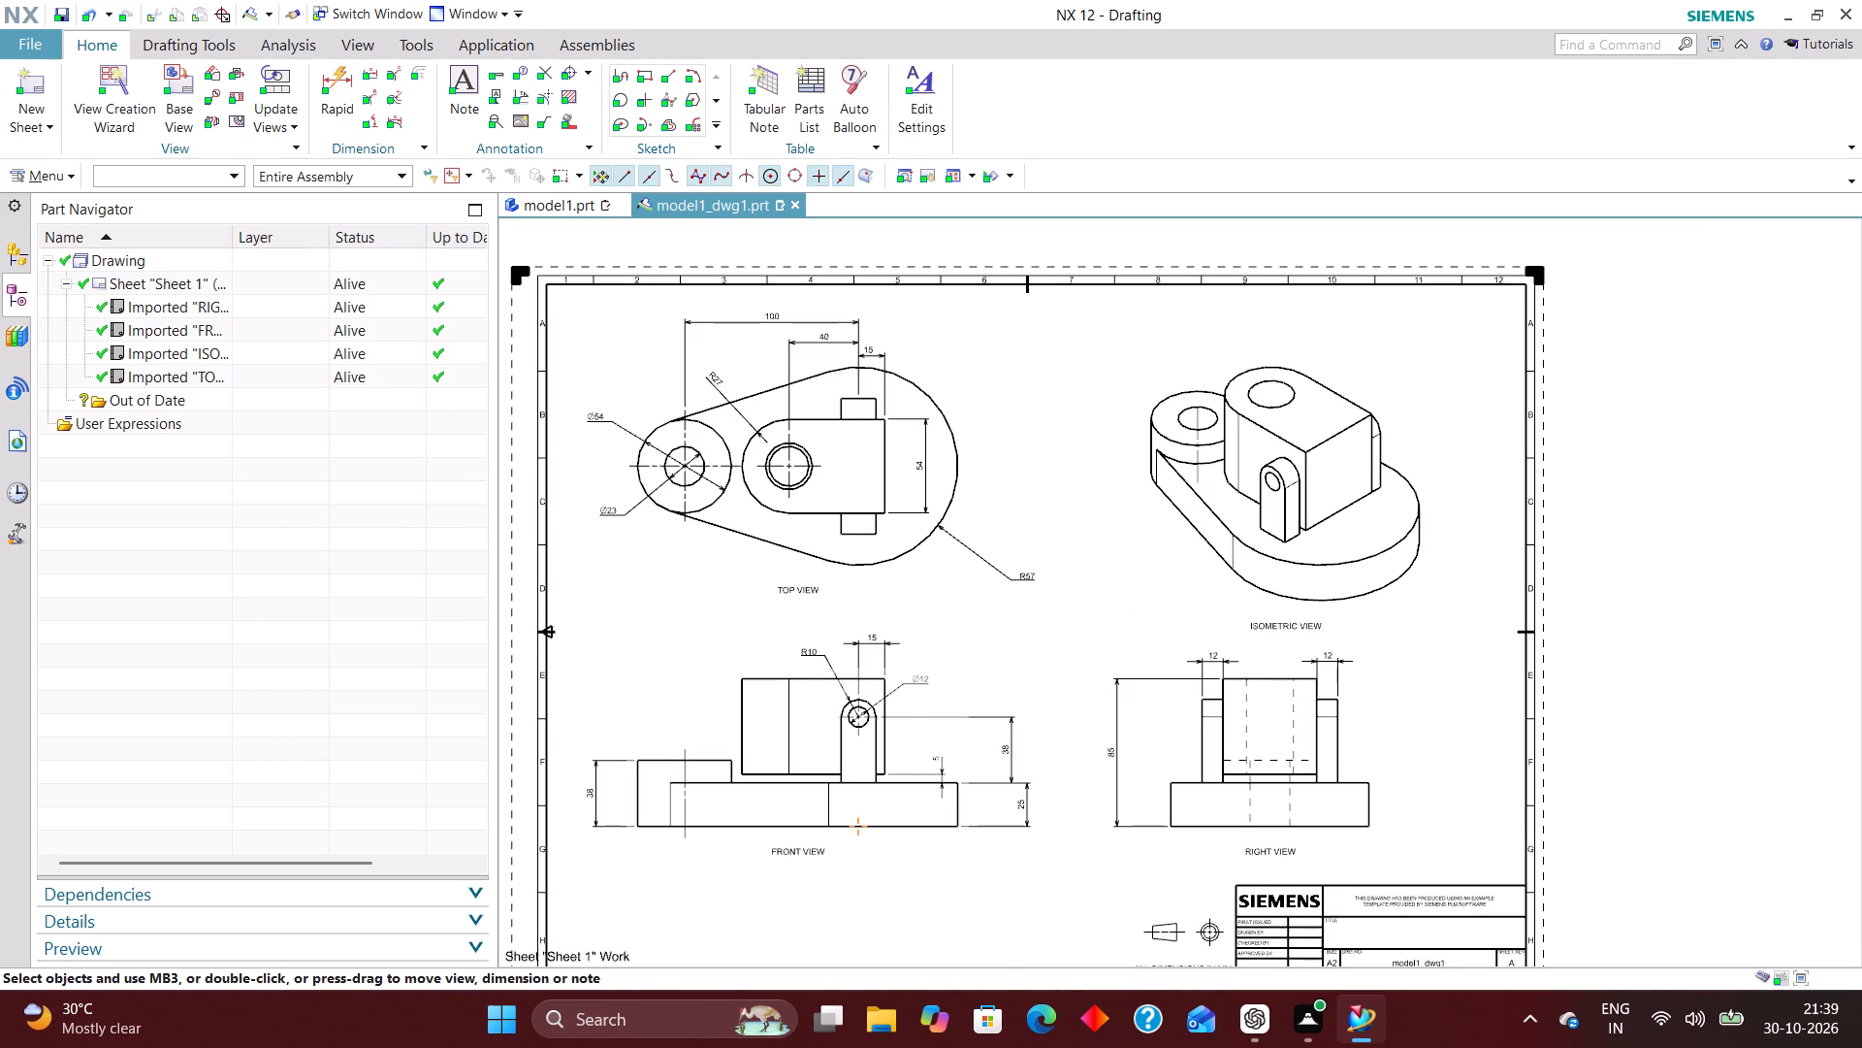
right_click_drag(1039, 634, 901, 710)
left_click_drag(1174, 540, 1145, 513)
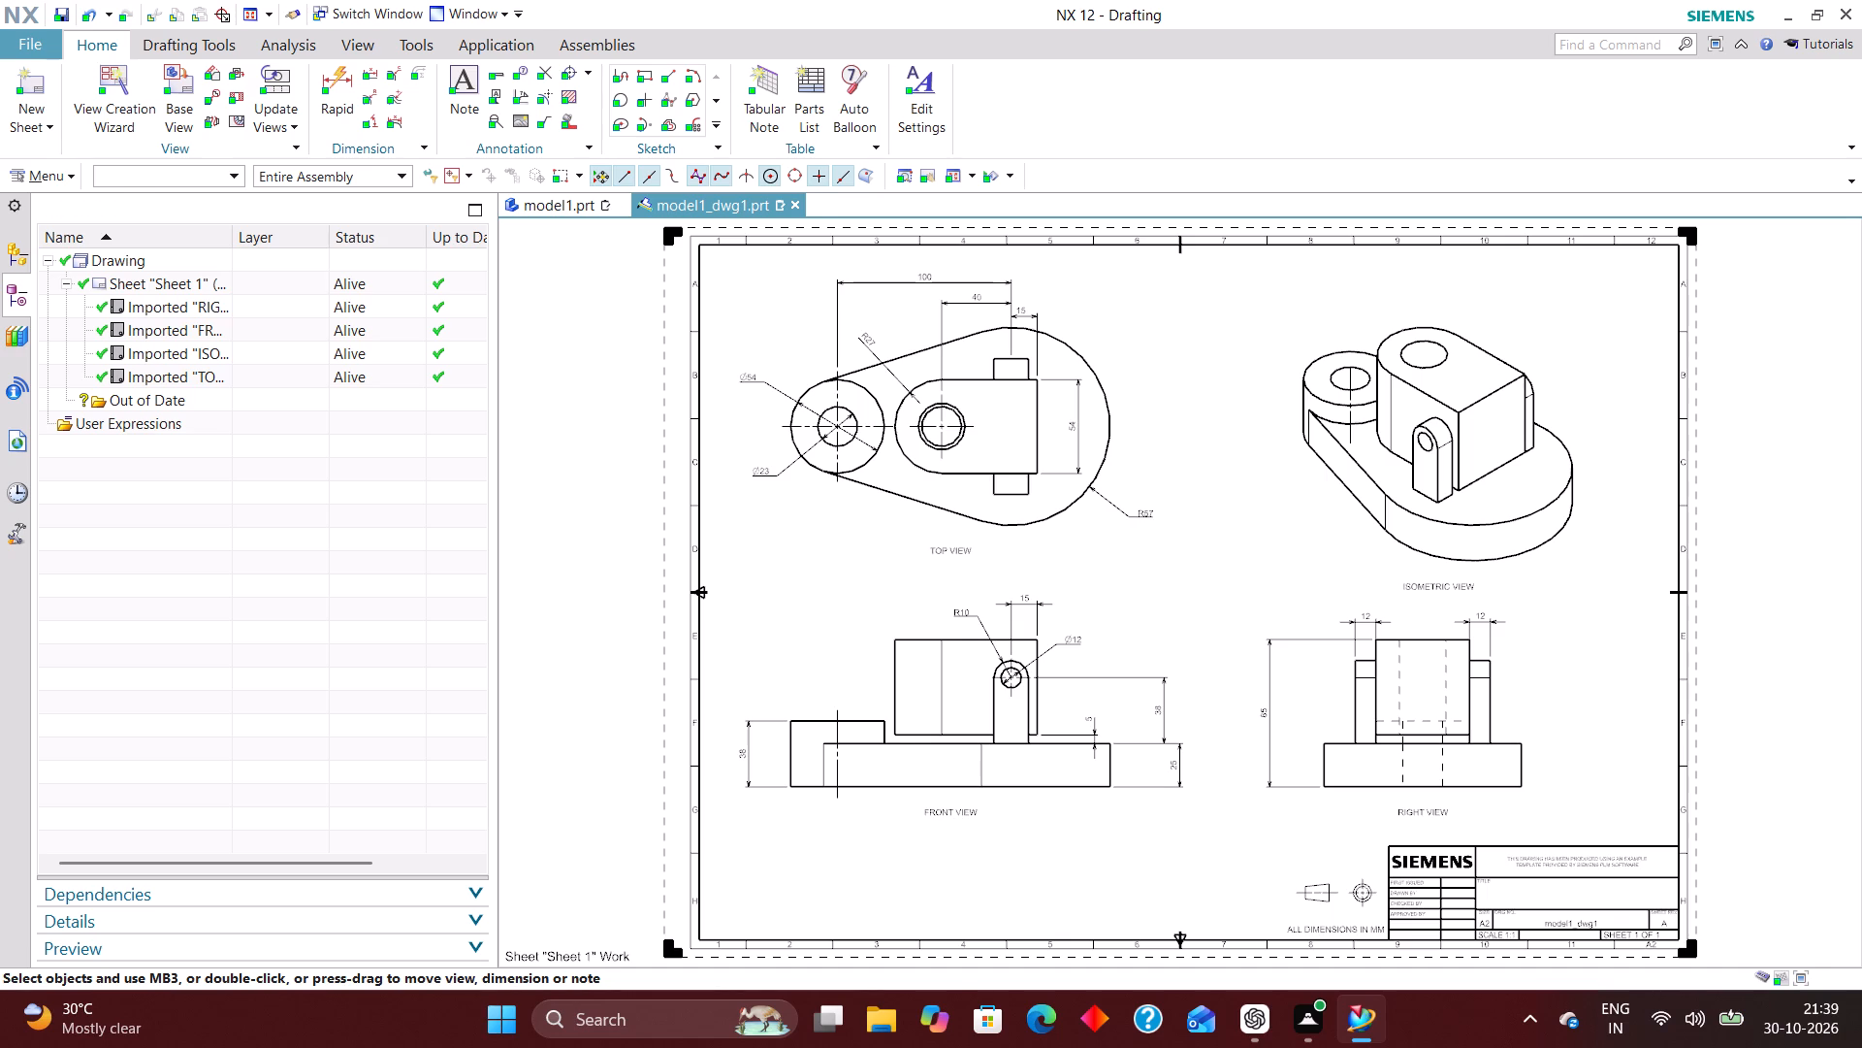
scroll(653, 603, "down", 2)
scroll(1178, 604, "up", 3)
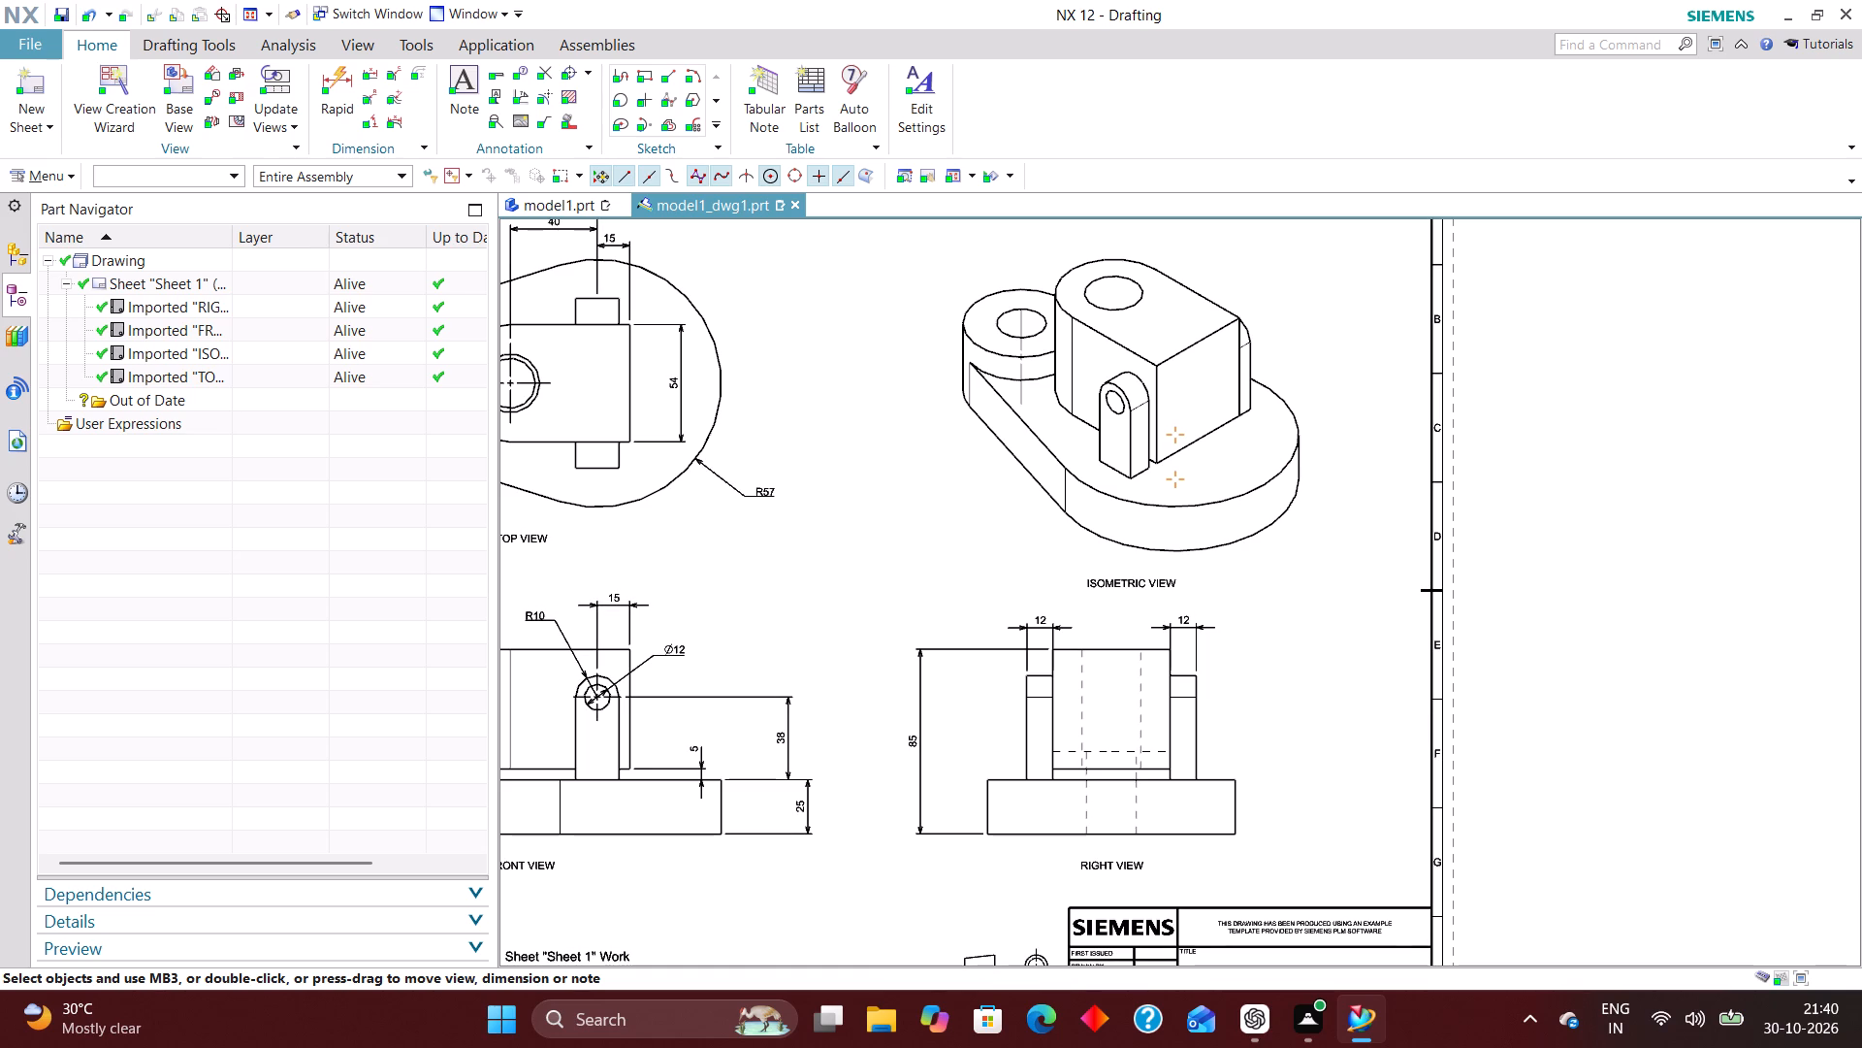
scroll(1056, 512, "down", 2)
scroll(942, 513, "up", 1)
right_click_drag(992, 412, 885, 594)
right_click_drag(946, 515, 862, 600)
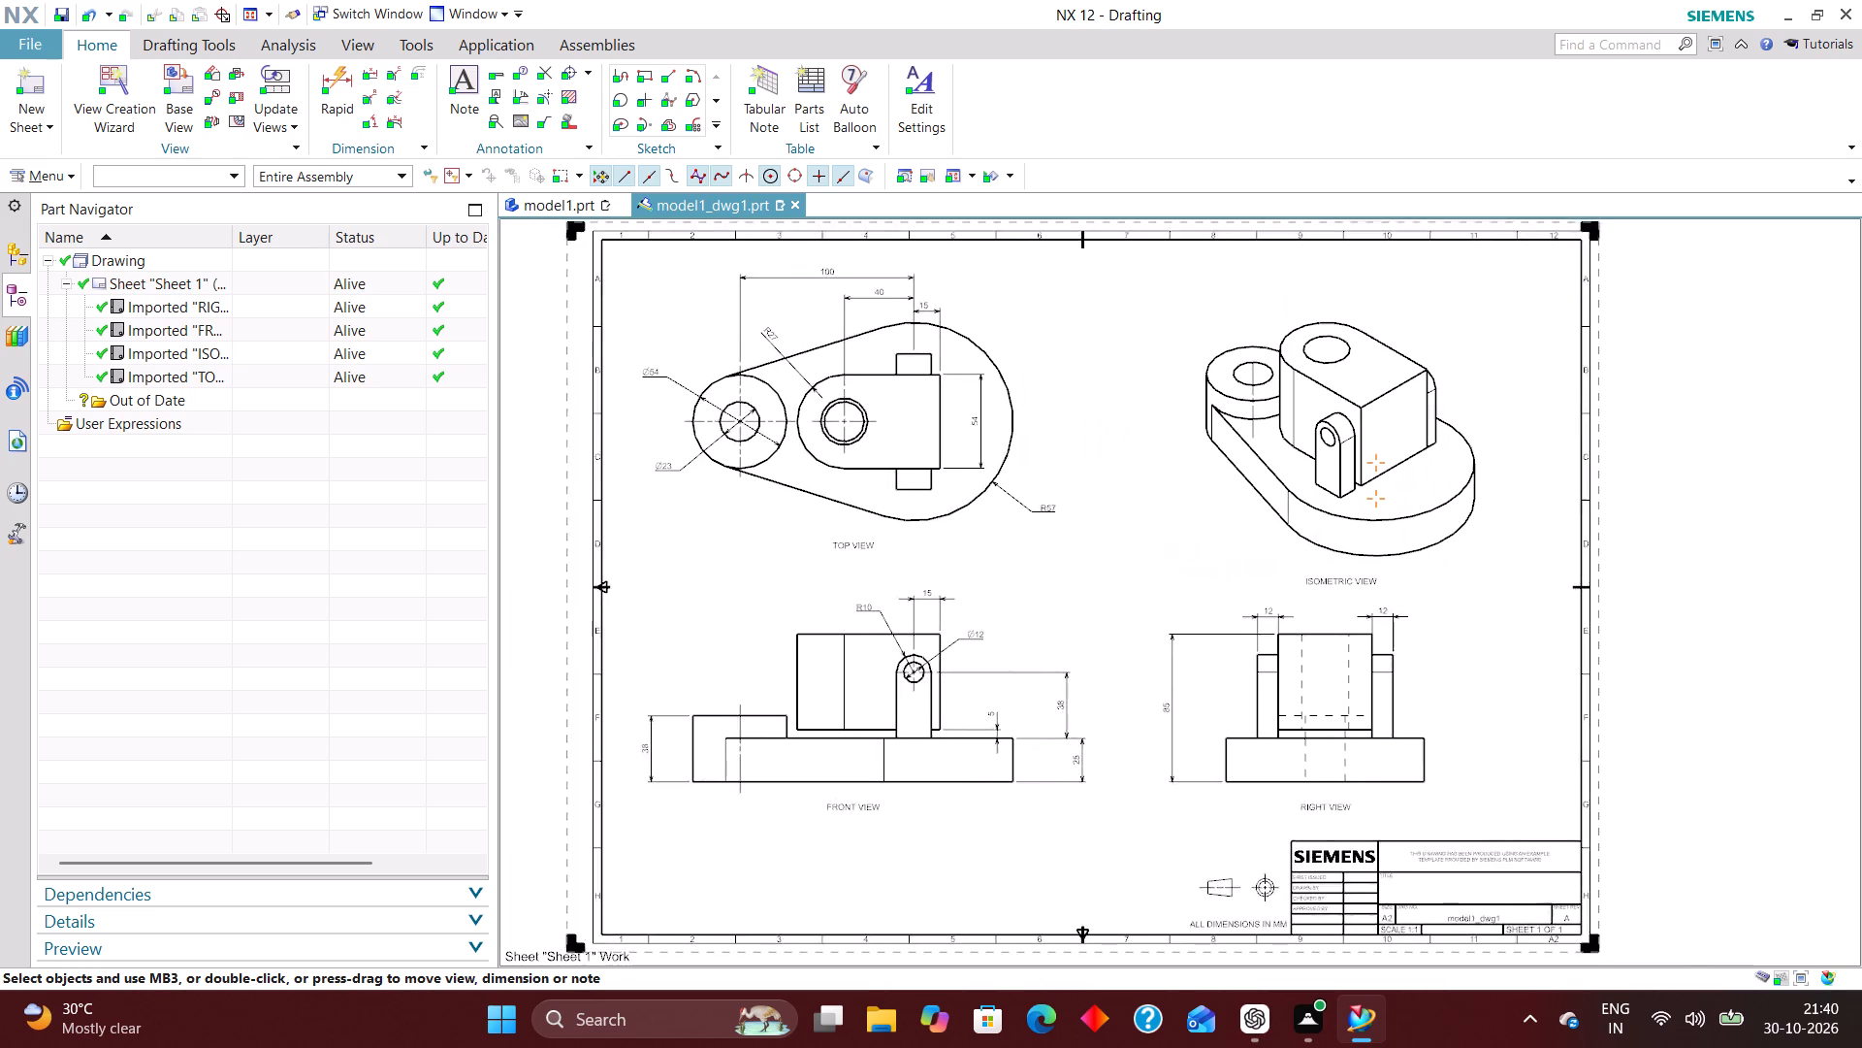
Show the view scale in the isometric view's label with prefix "SCALE : " and both prefix and value character height factors set to 1.
right_click(1531, 575)
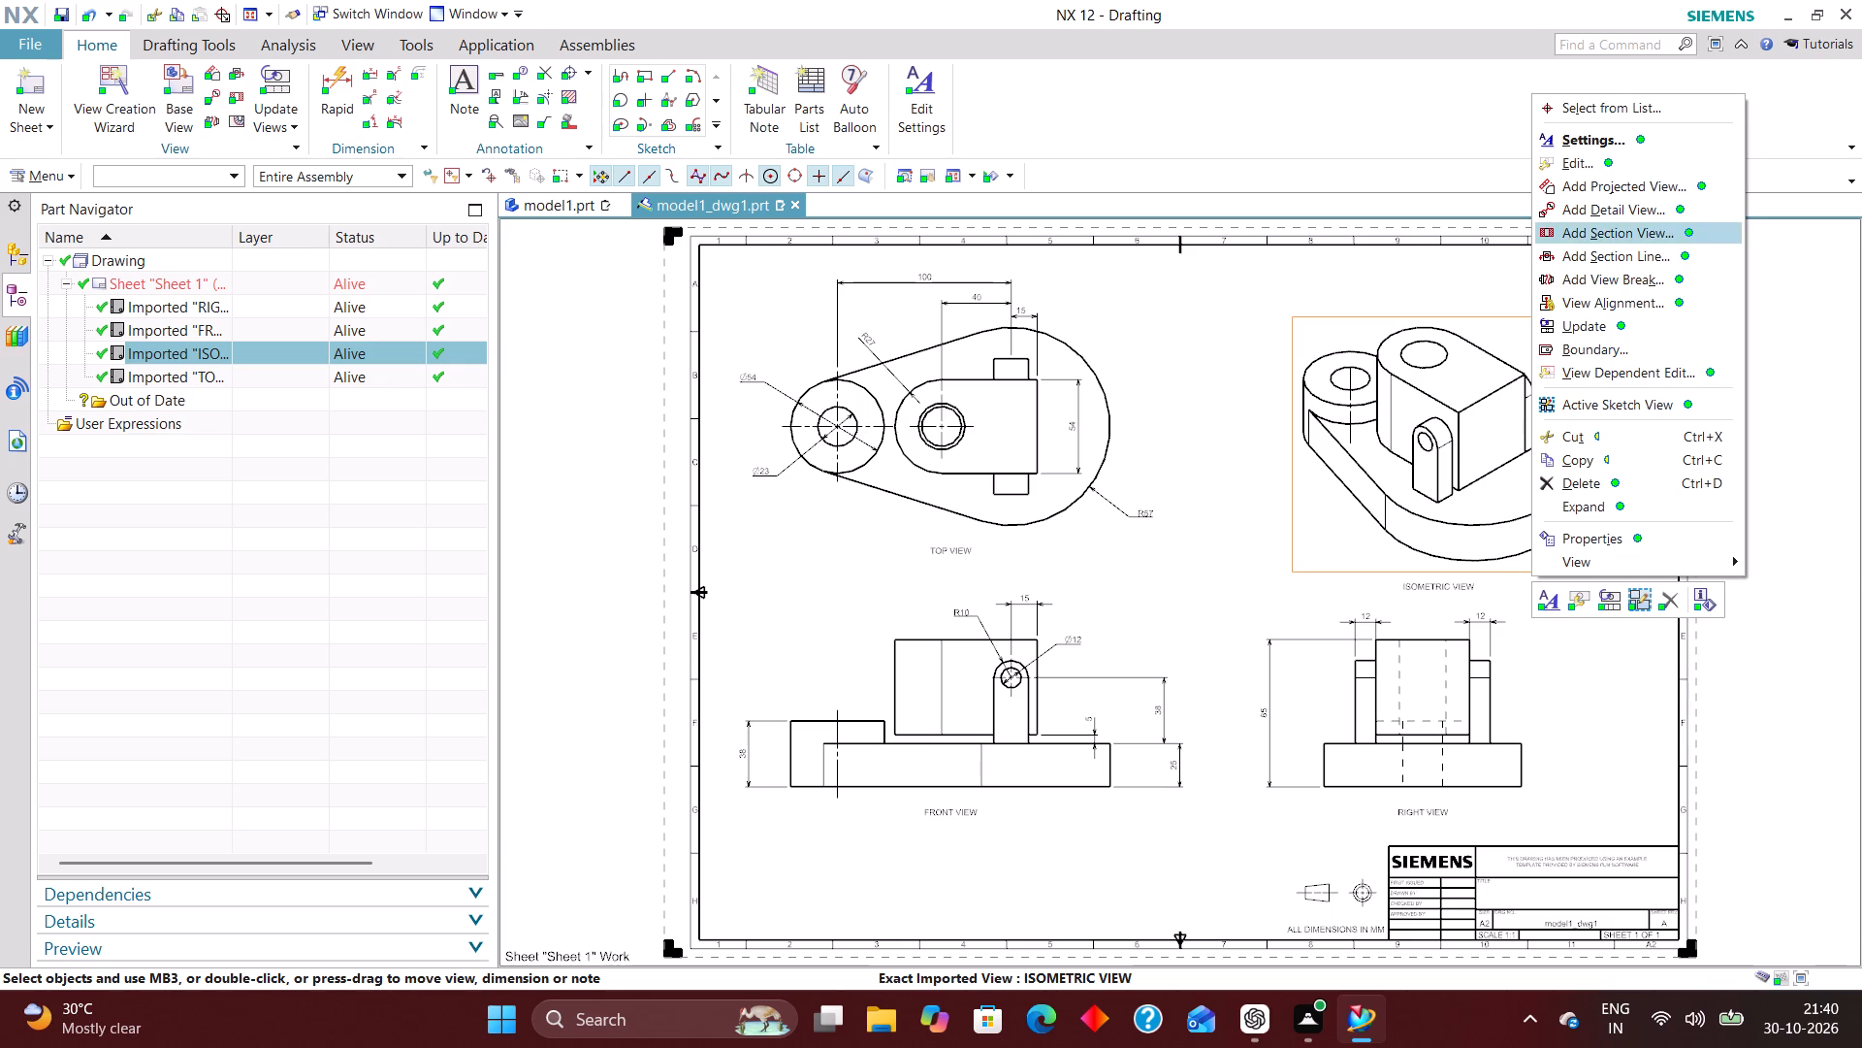
left_click(1602, 138)
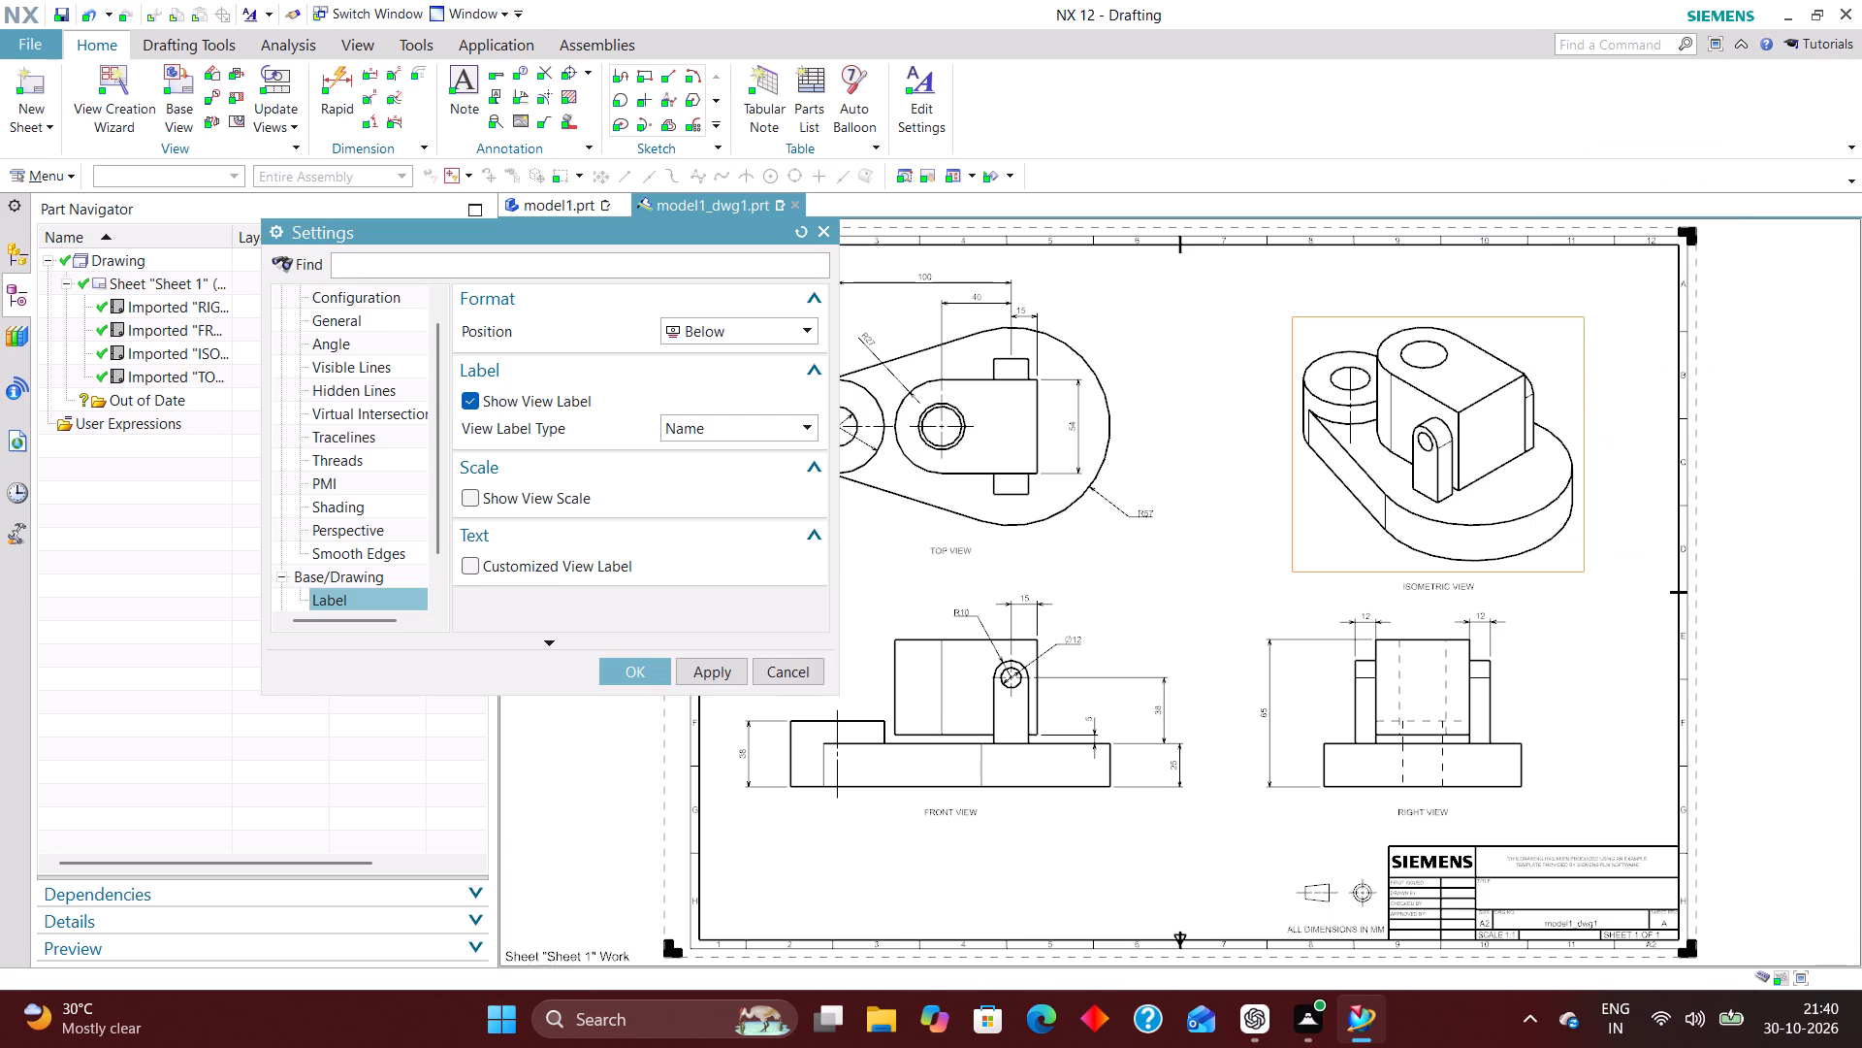
scroll(359, 508, "down", 2)
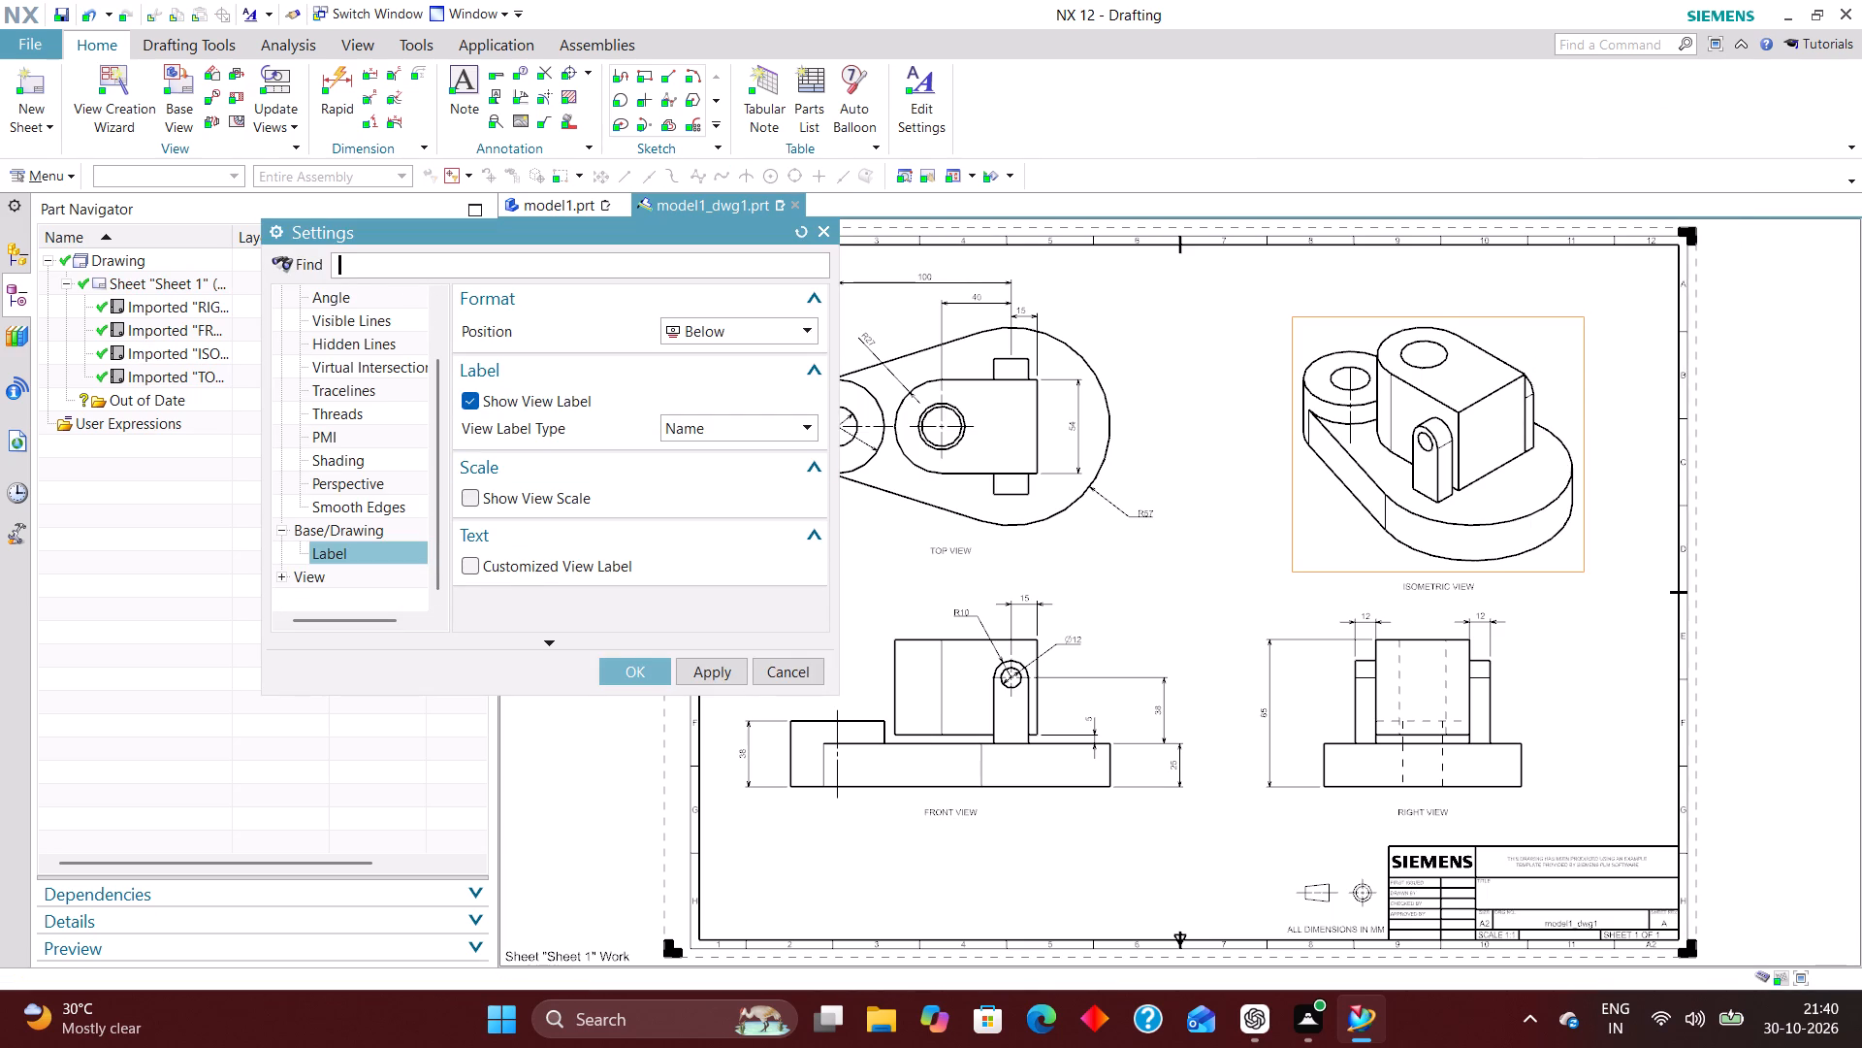
left_click(474, 496)
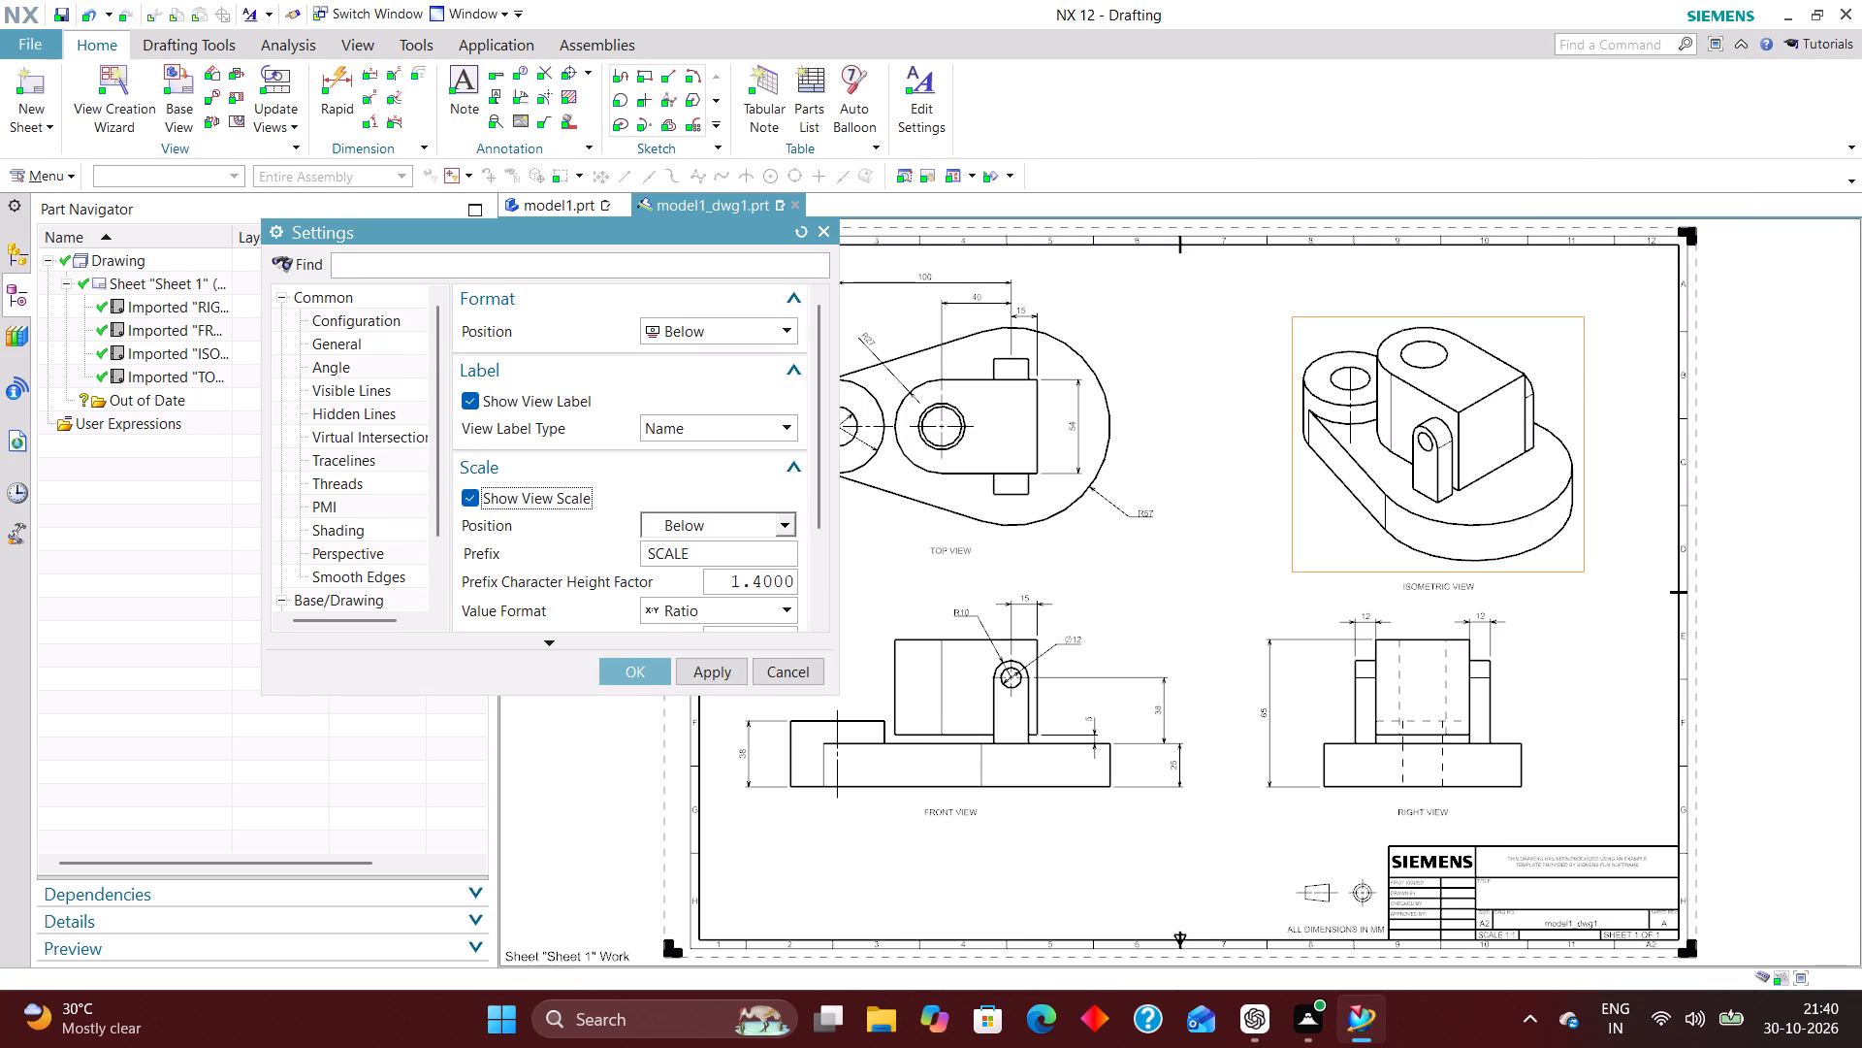
left_click(708, 546)
key("space")
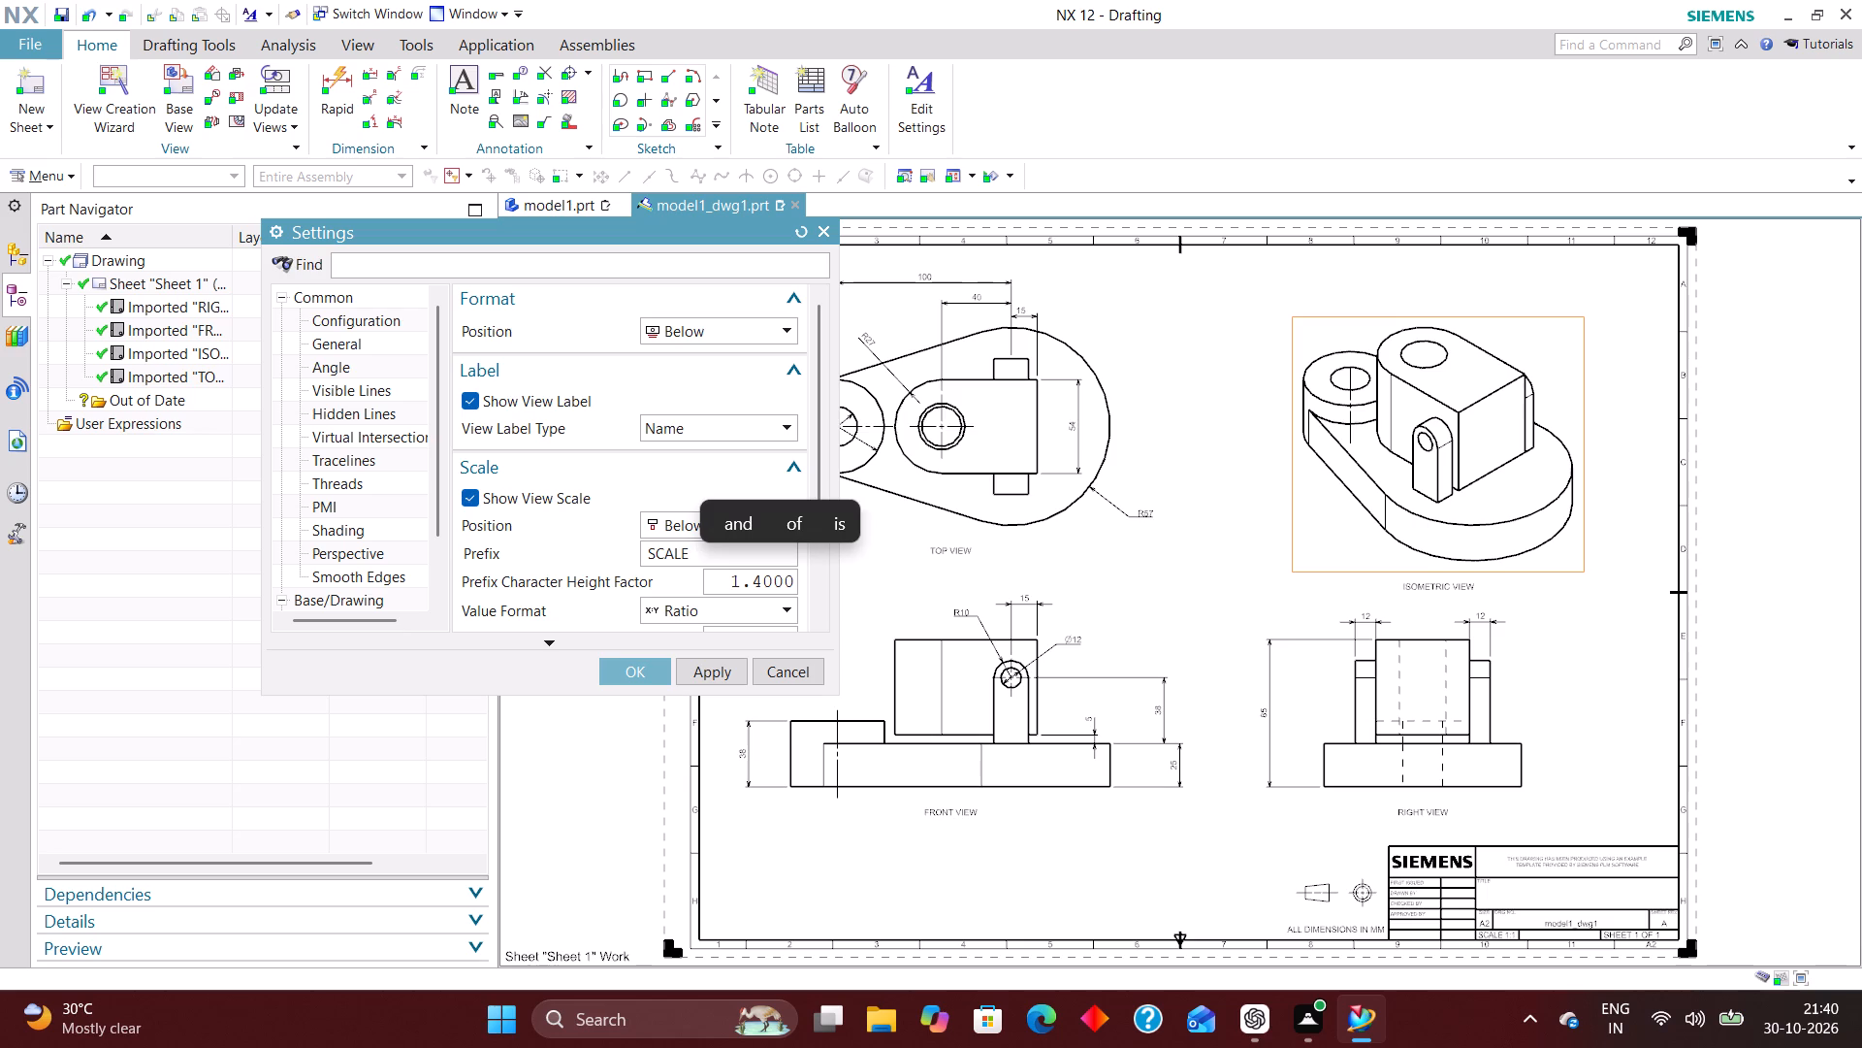
type(":")
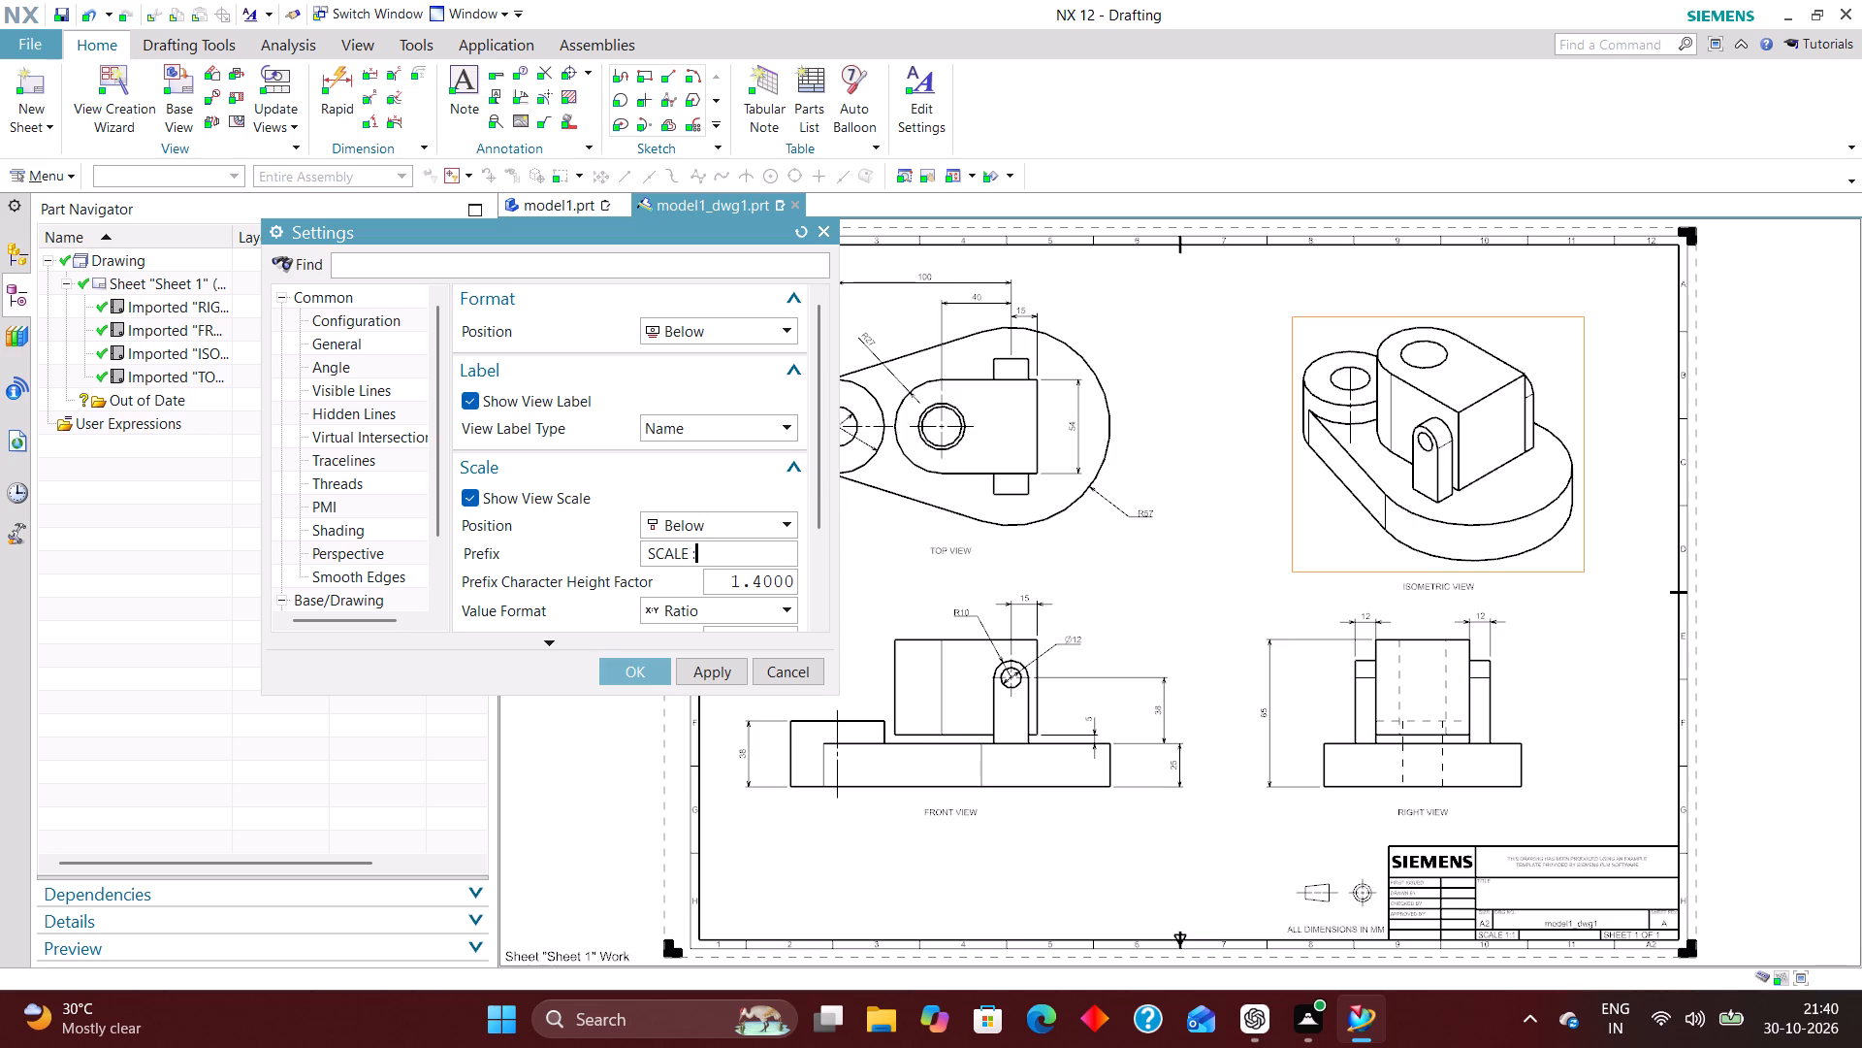
key("space")
scroll(657, 355, "down", 3)
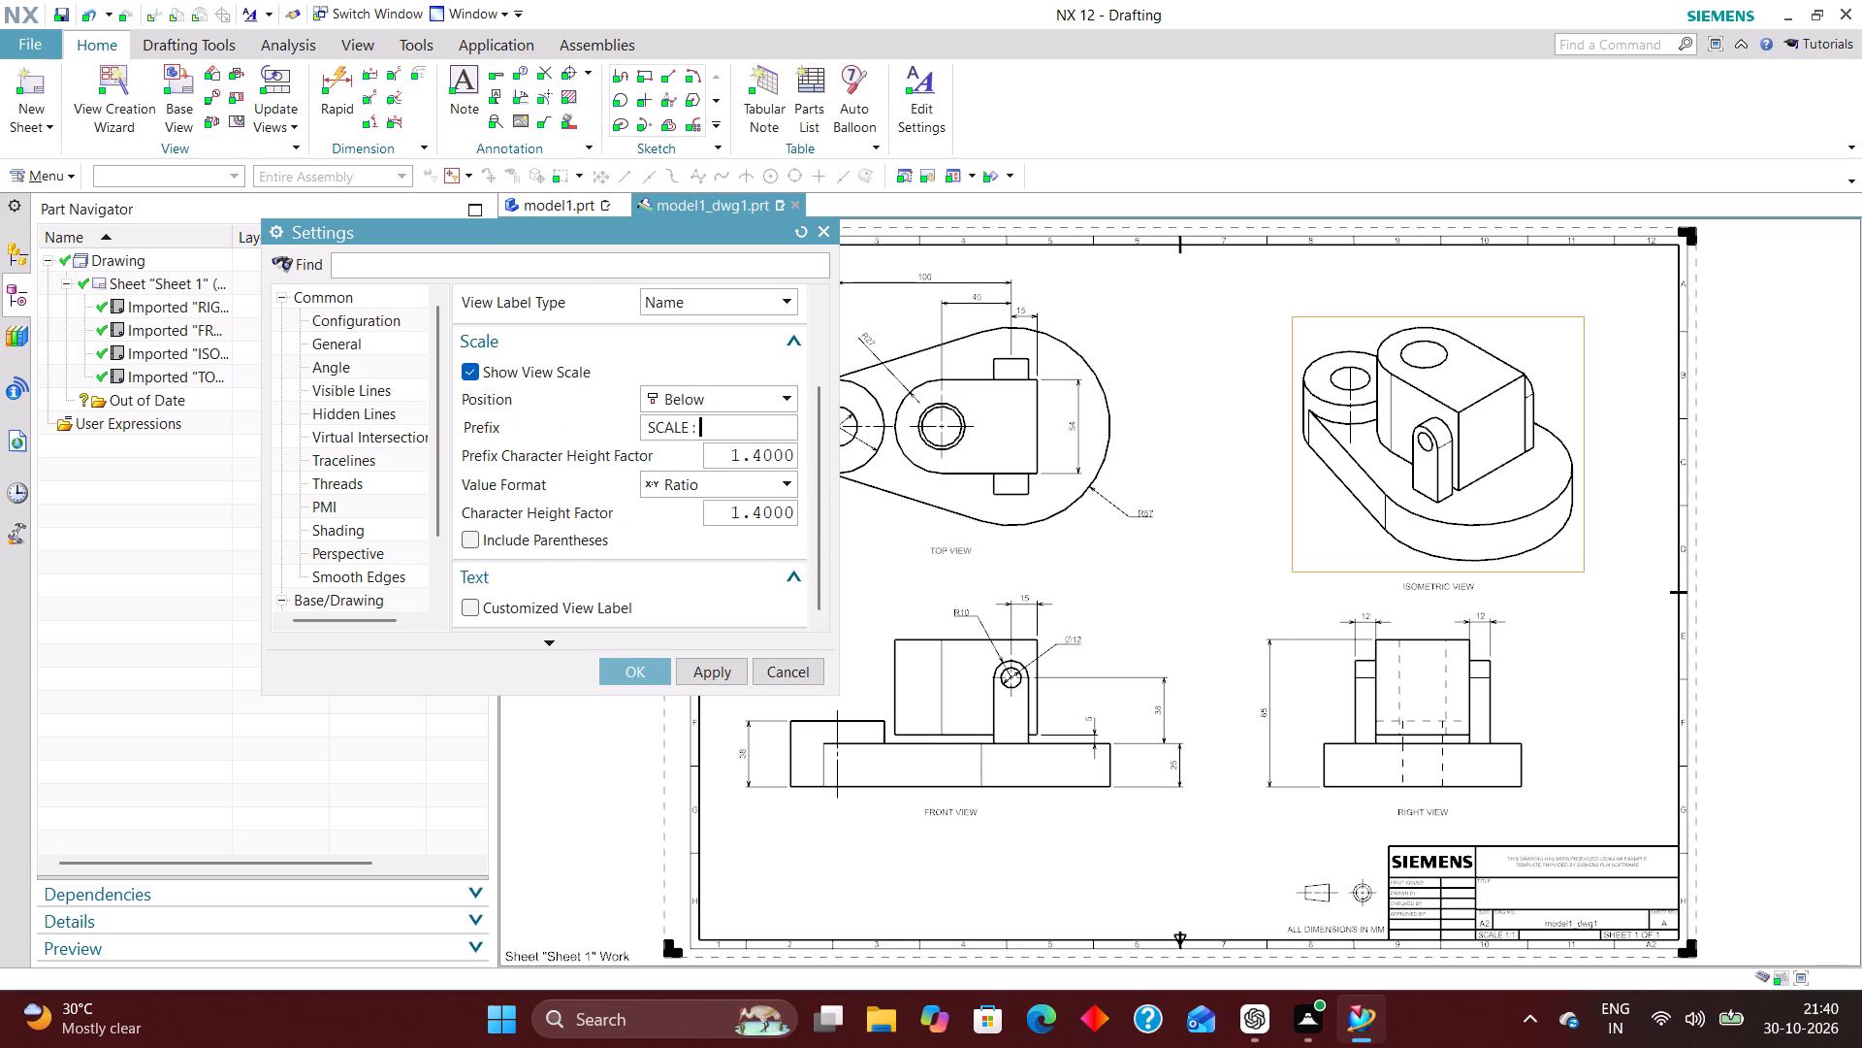
left_click_drag(723, 461, 864, 463)
key("1")
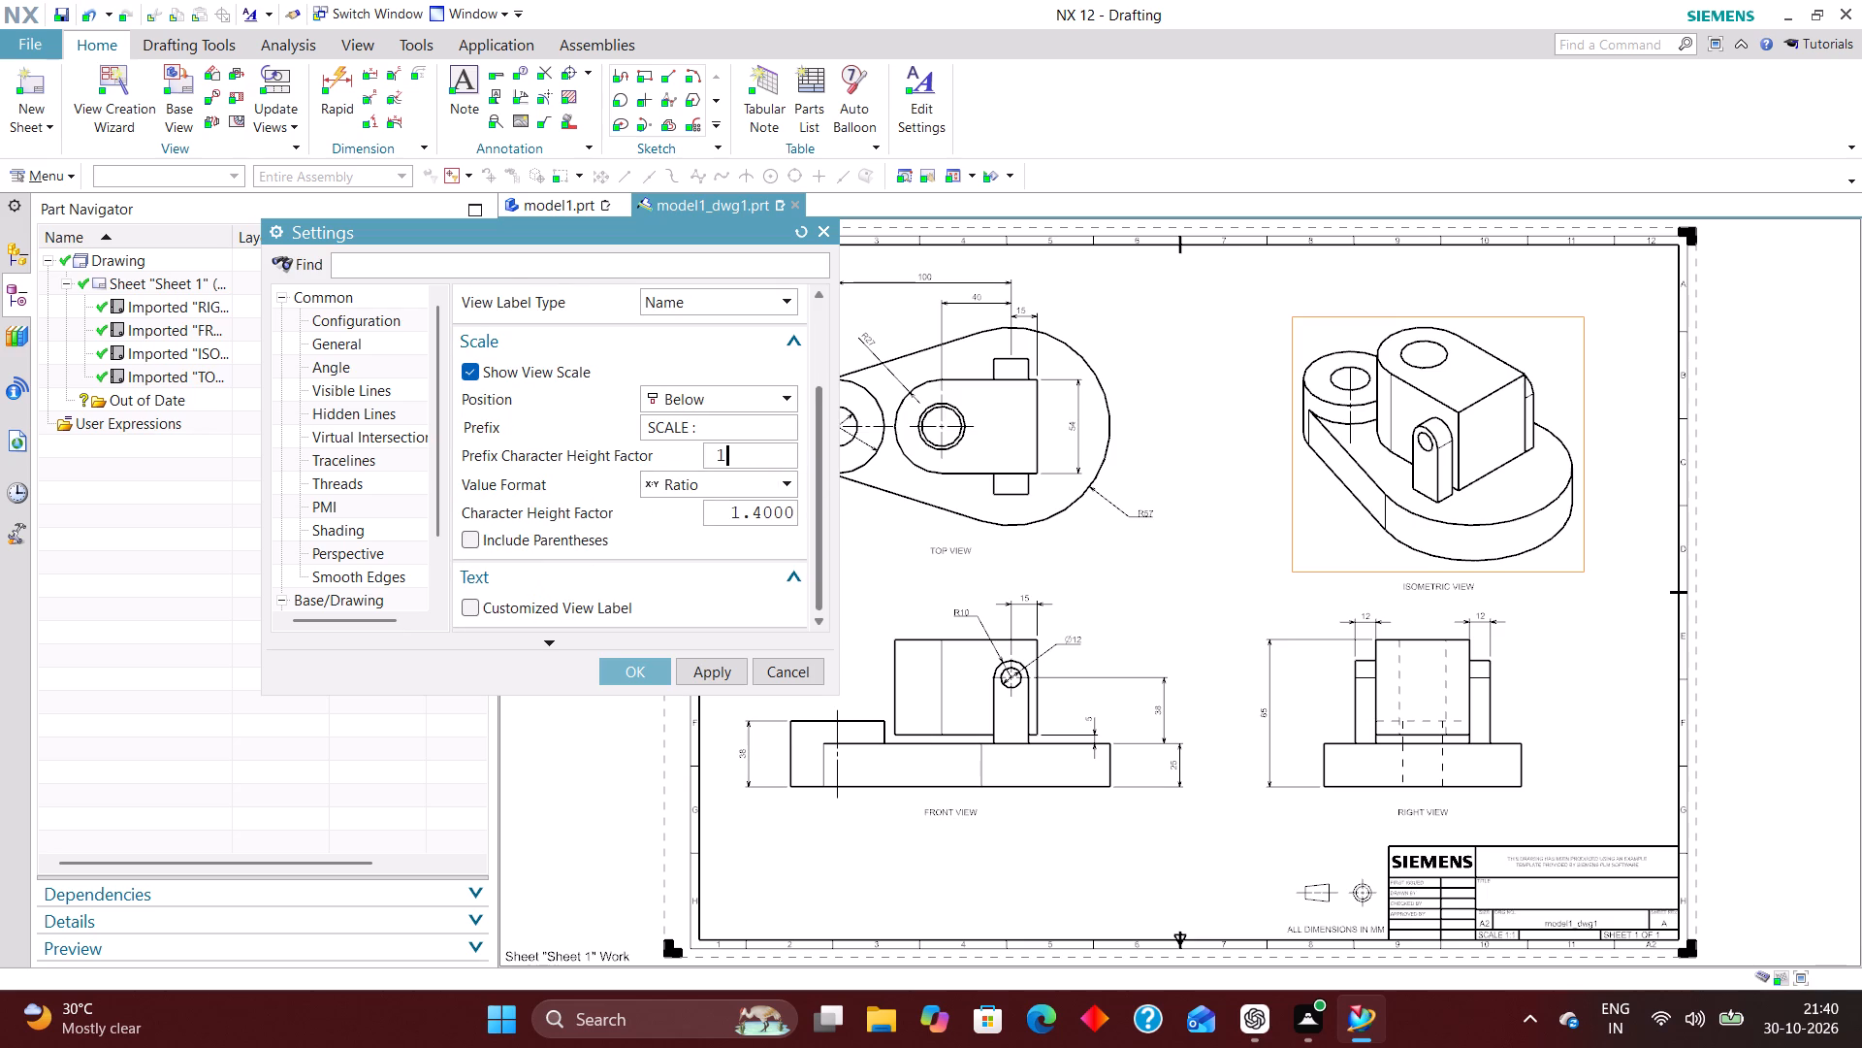
key("Return")
left_click_drag(726, 513, 939, 505)
key("1")
key("Return")
left_click(648, 663)
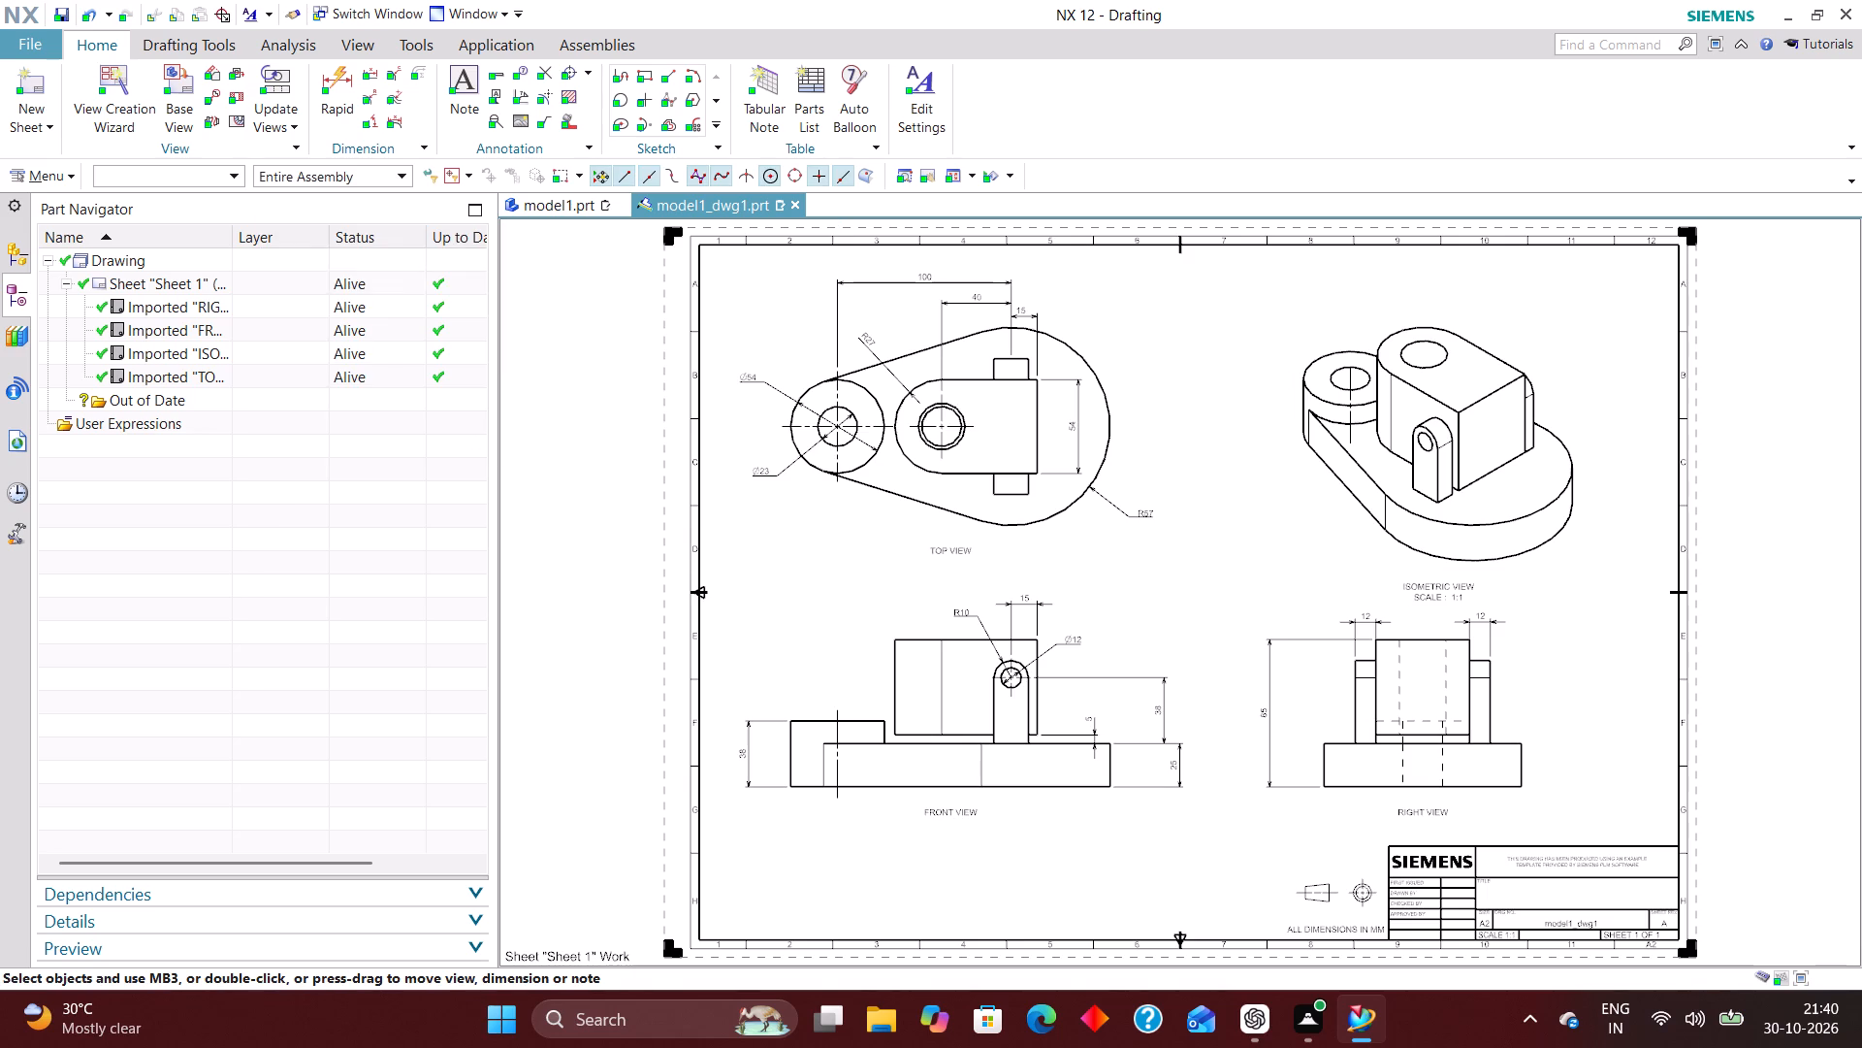
Show the view scale in the top view's label with prefix "SCALE : " and both character height factors set to 1.
right_click(929, 549)
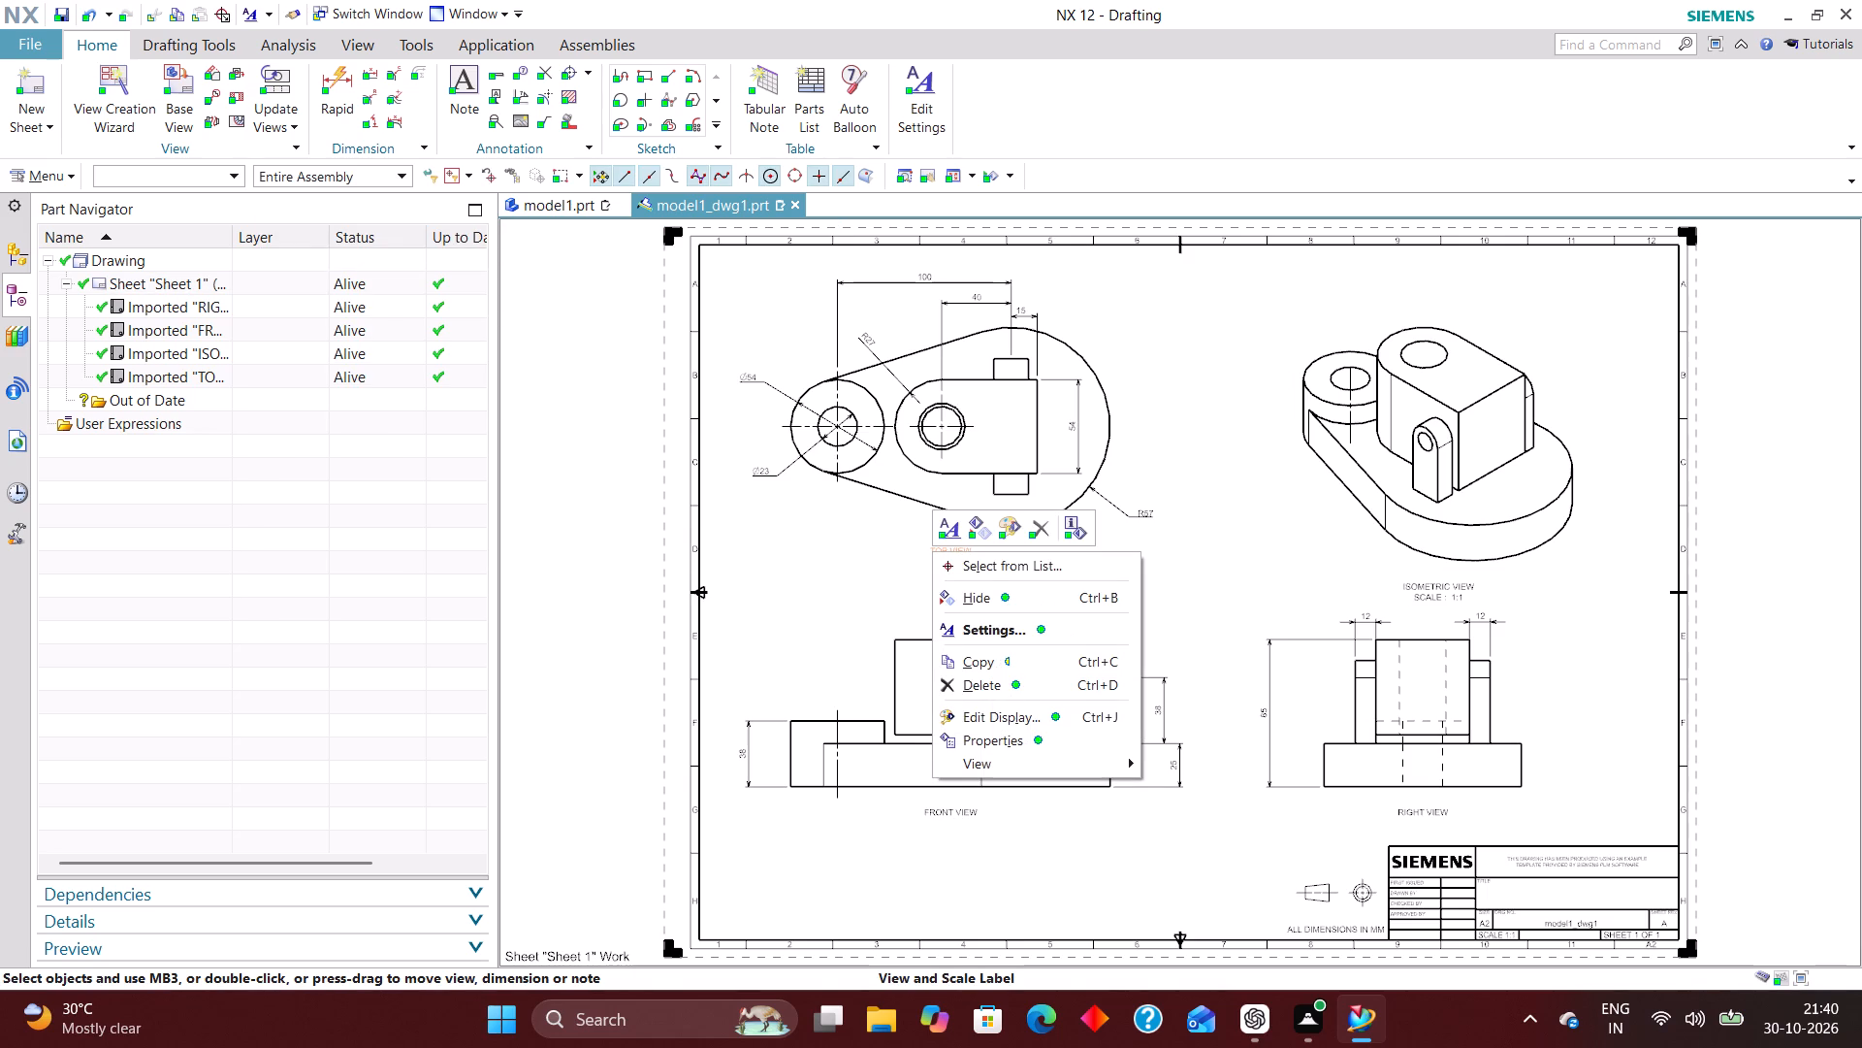
left_click(873, 587)
right_click(986, 540)
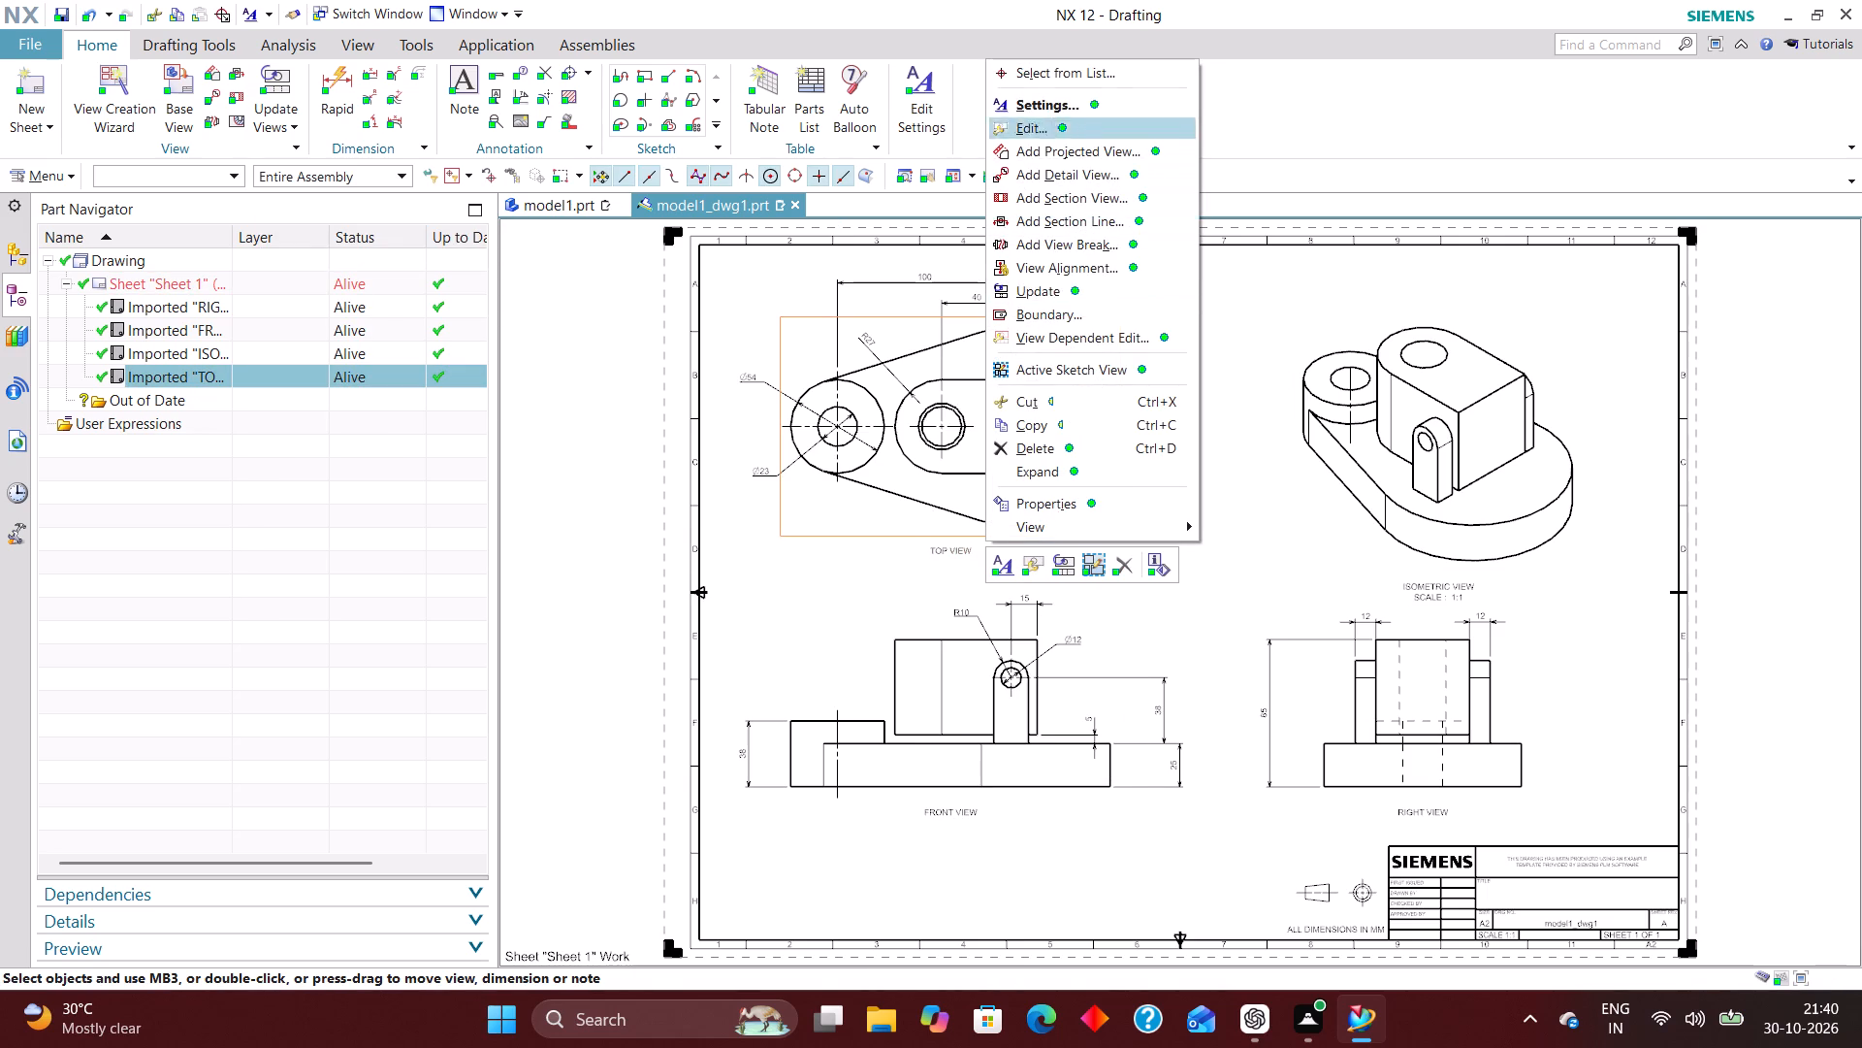
left_click(1100, 103)
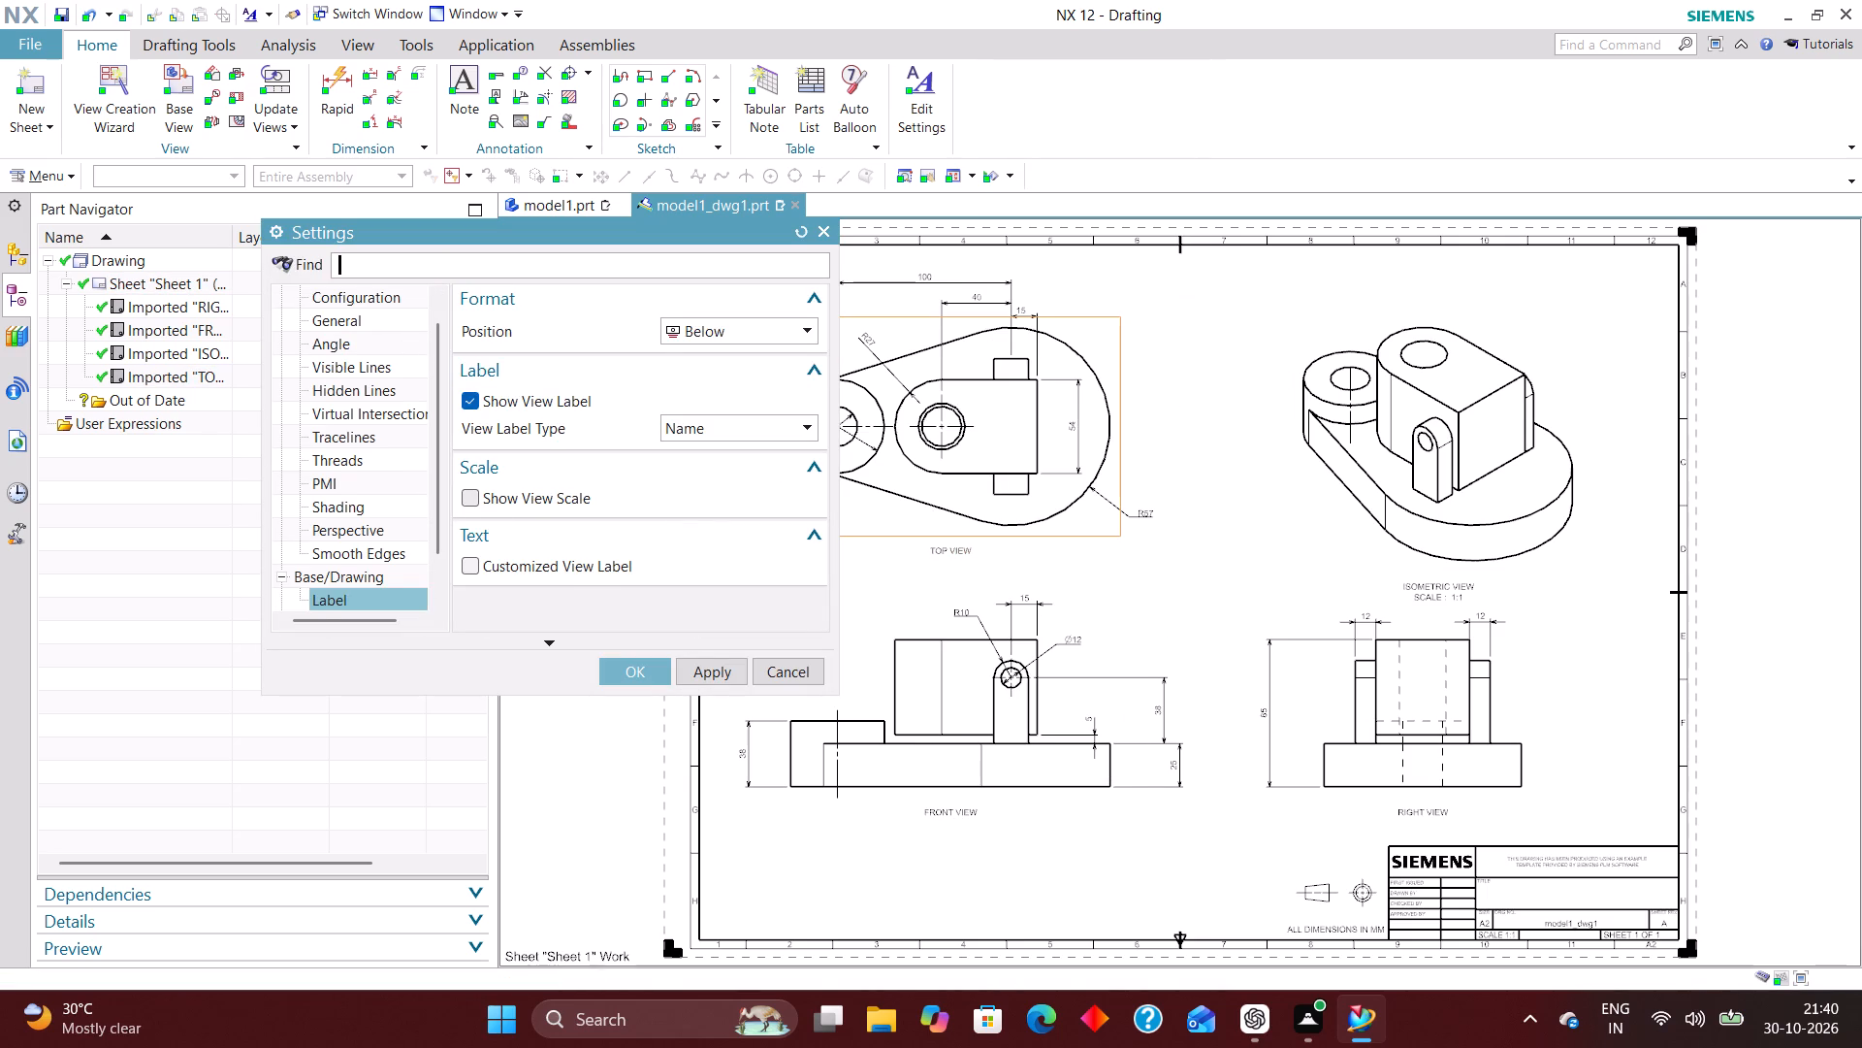
left_click(478, 496)
left_click(701, 553)
key("space")
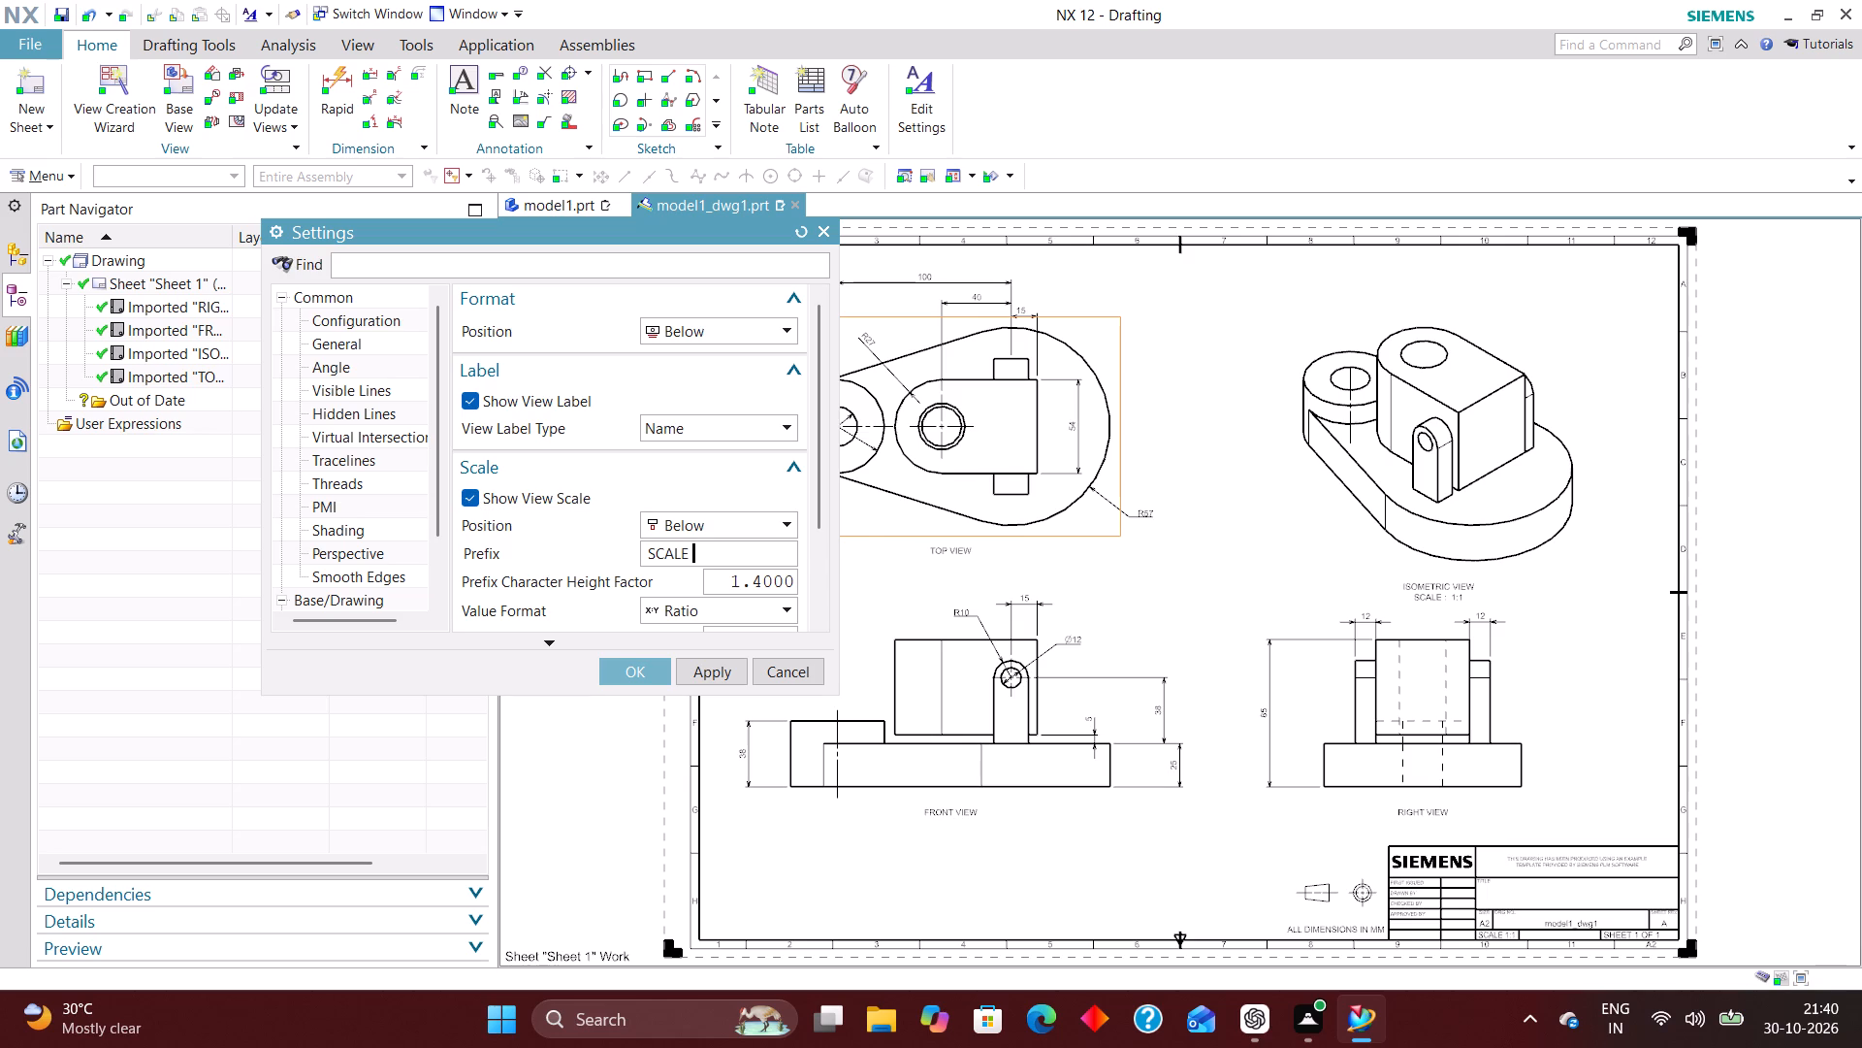
key("shift+colon")
key("space")
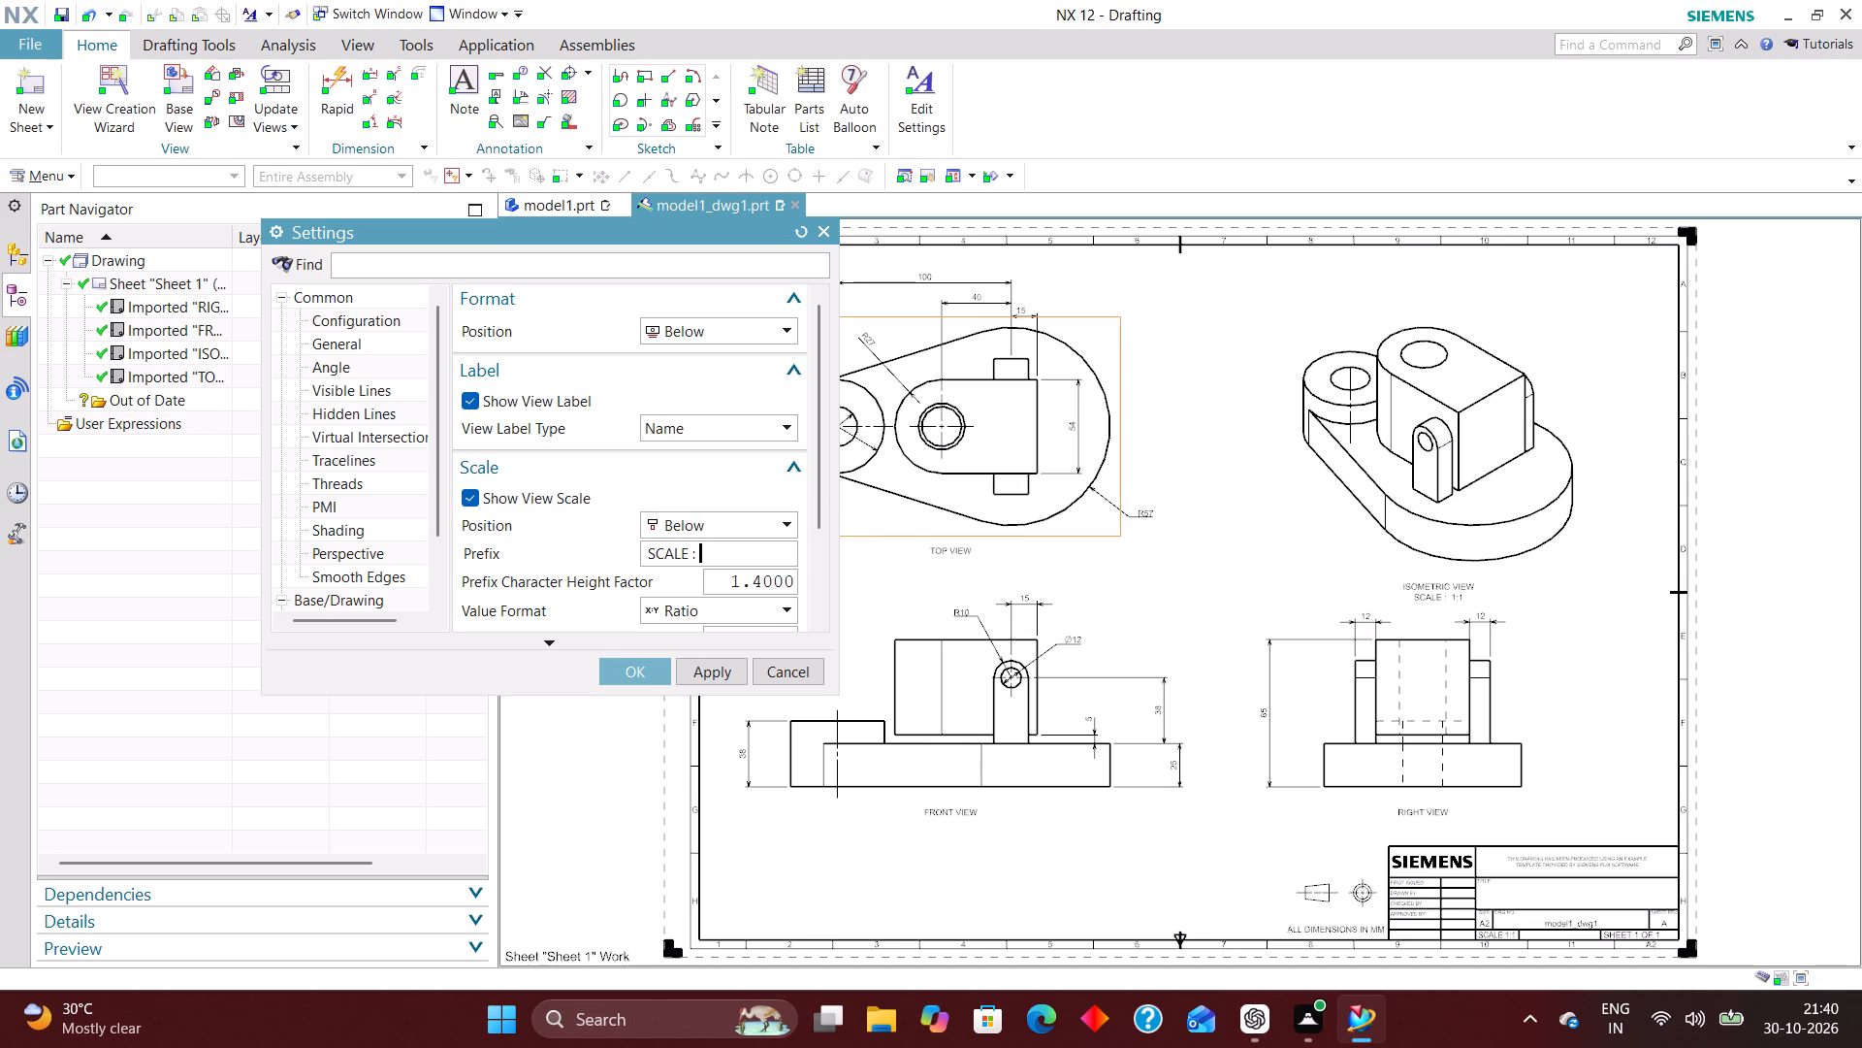
left_click_drag(720, 586, 1012, 580)
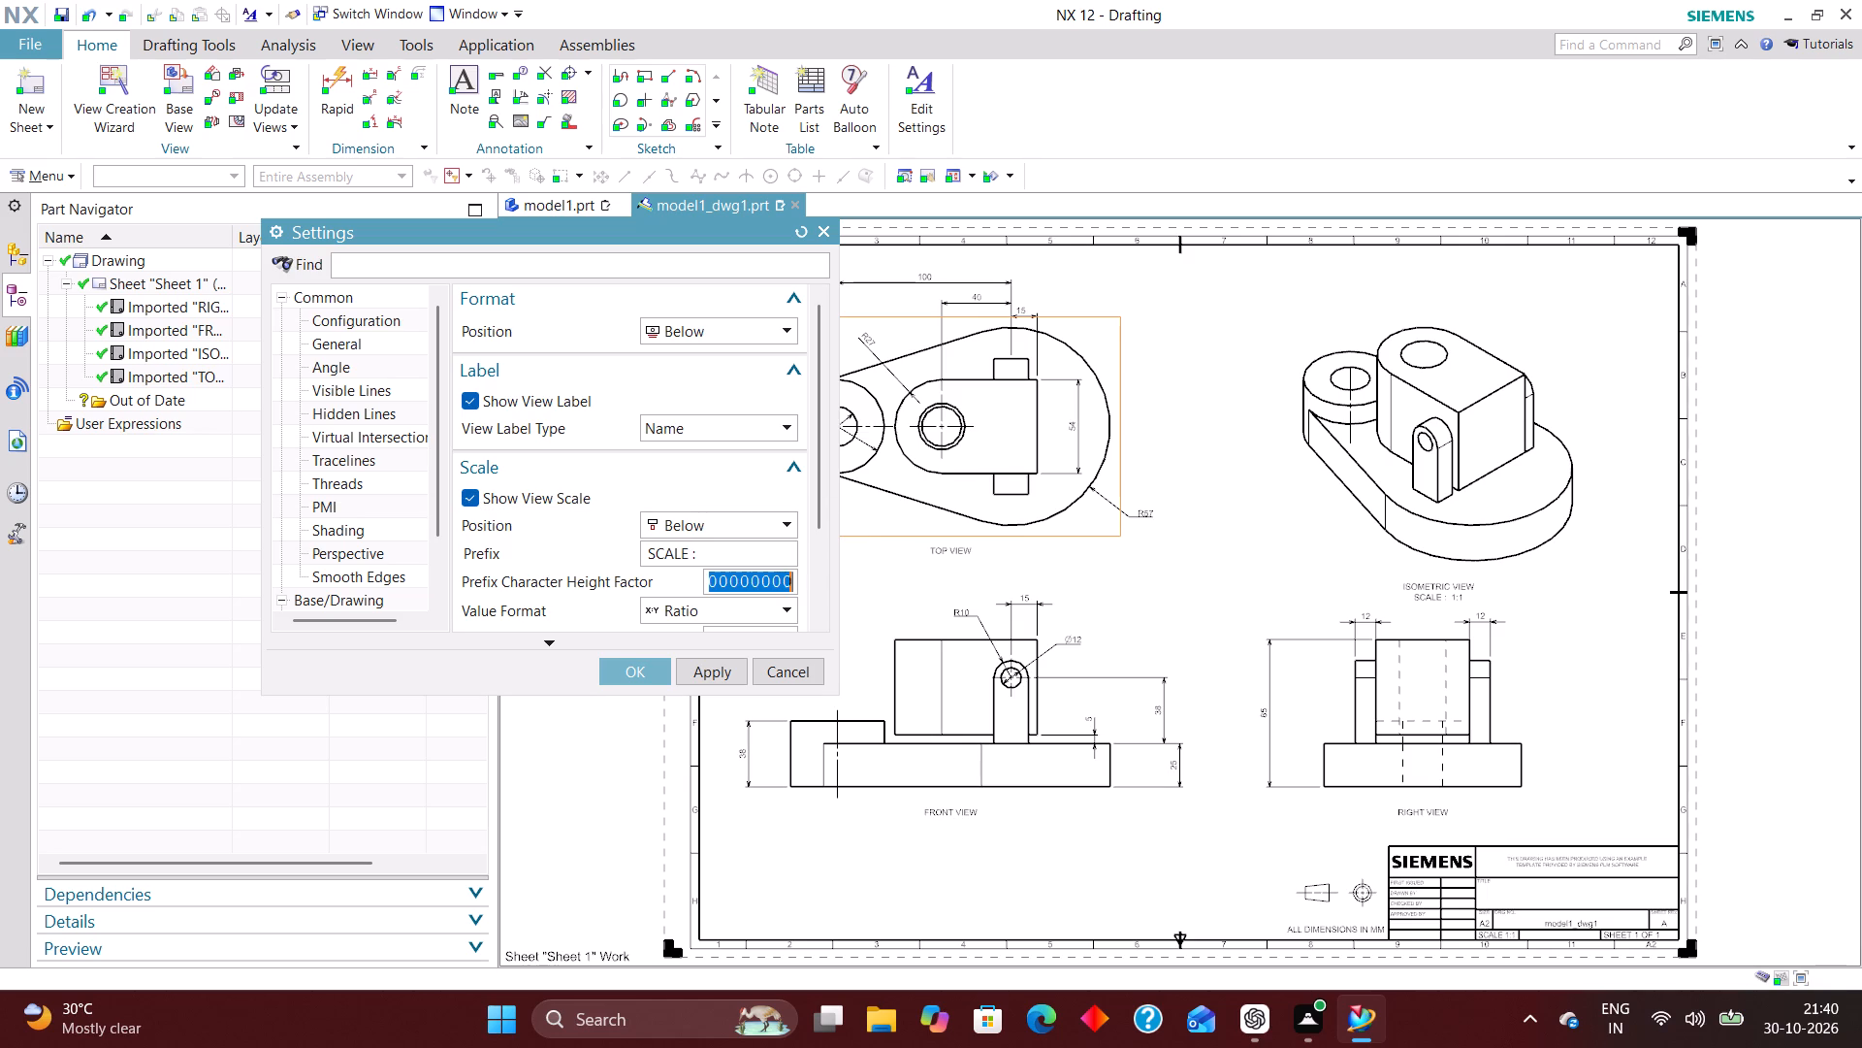
key("1")
key("Return")
scroll(737, 546, "down", 3)
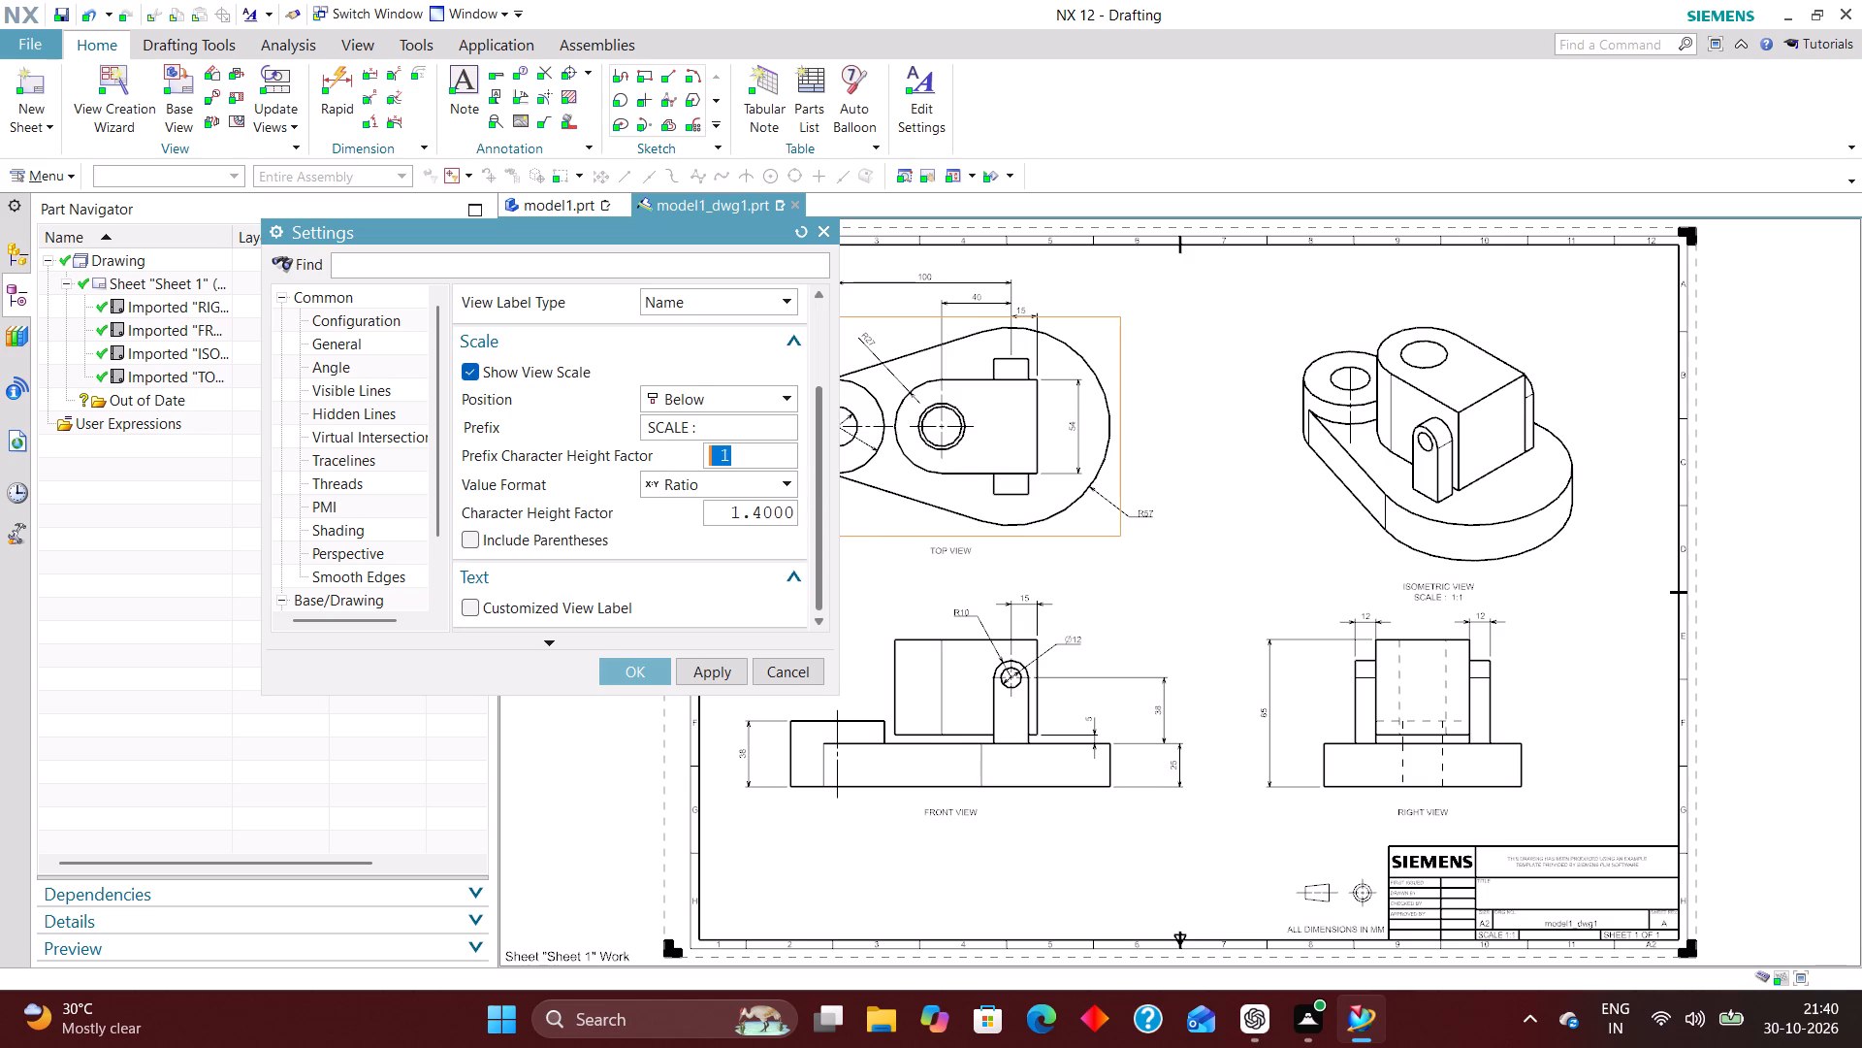
left_click_drag(724, 513, 1182, 492)
key("1")
key("Return")
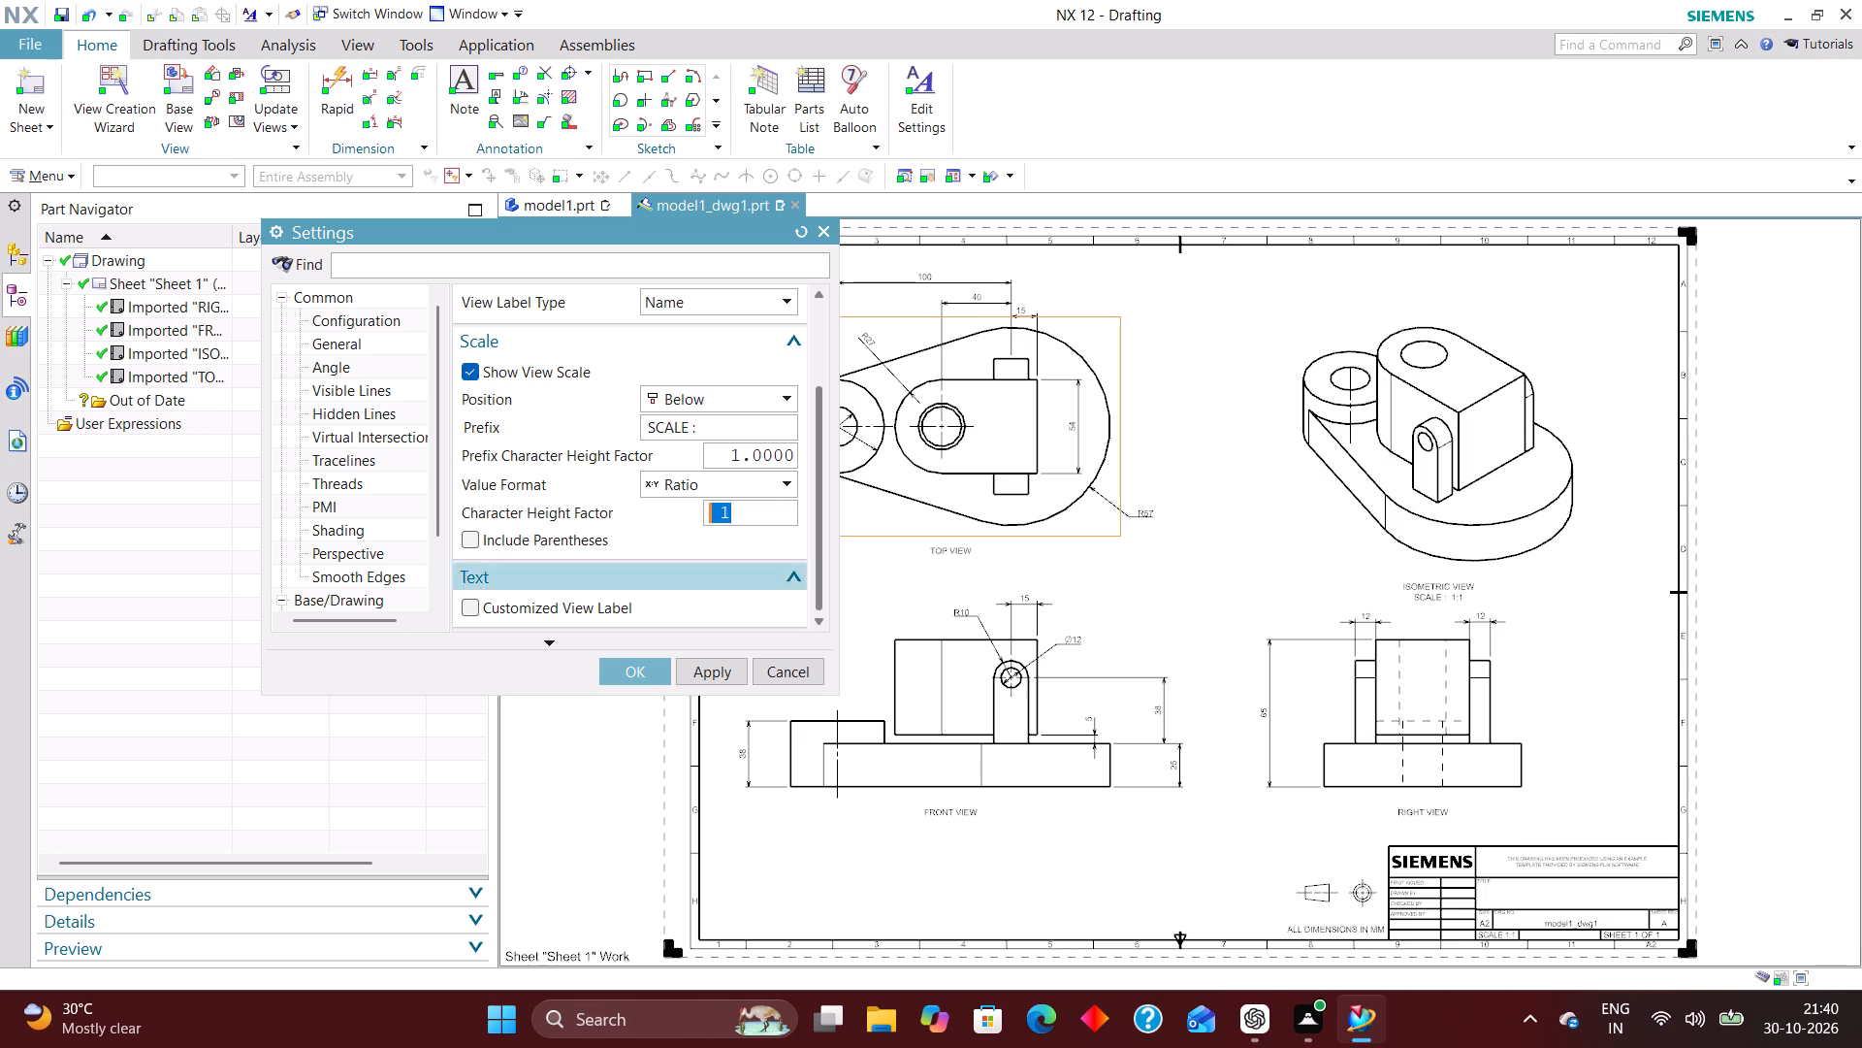
left_click(642, 677)
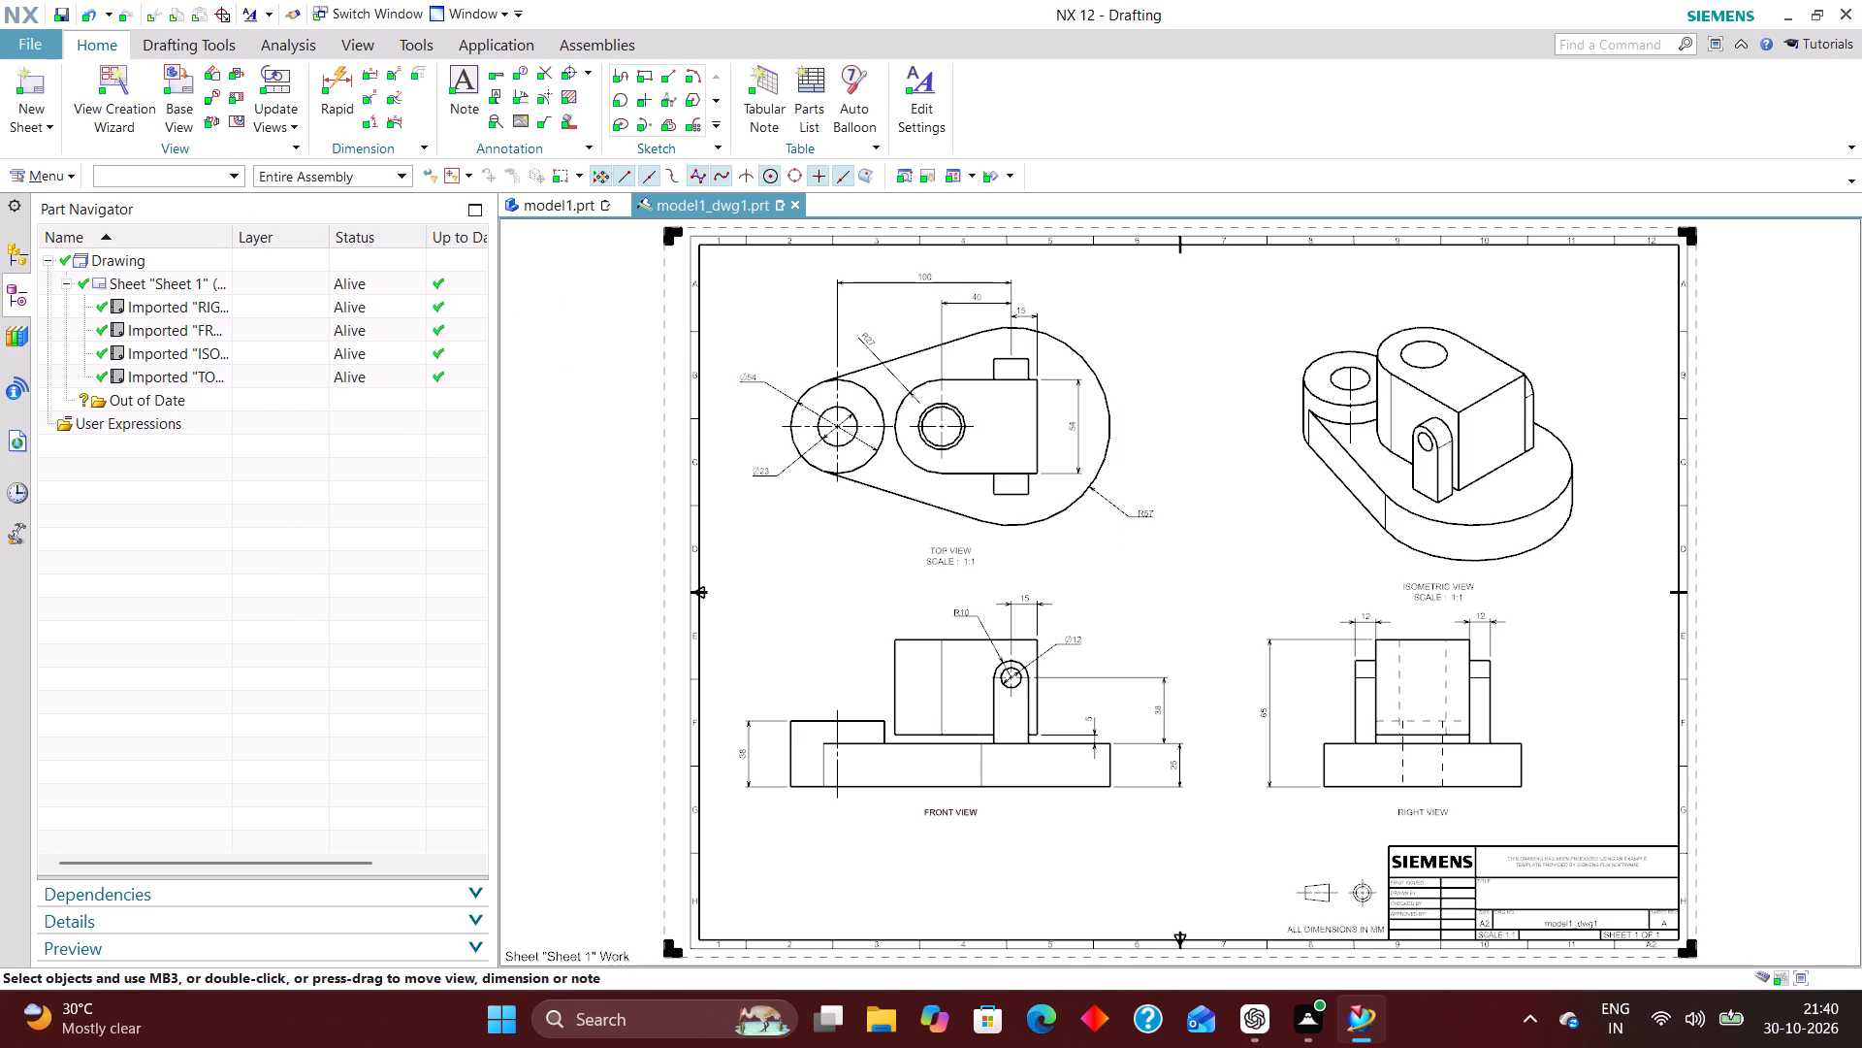
Show the view scale in the front view's label with both character height factors set to 1 and prefix "SCALE : ".
right_click(1011, 798)
left_click(1102, 366)
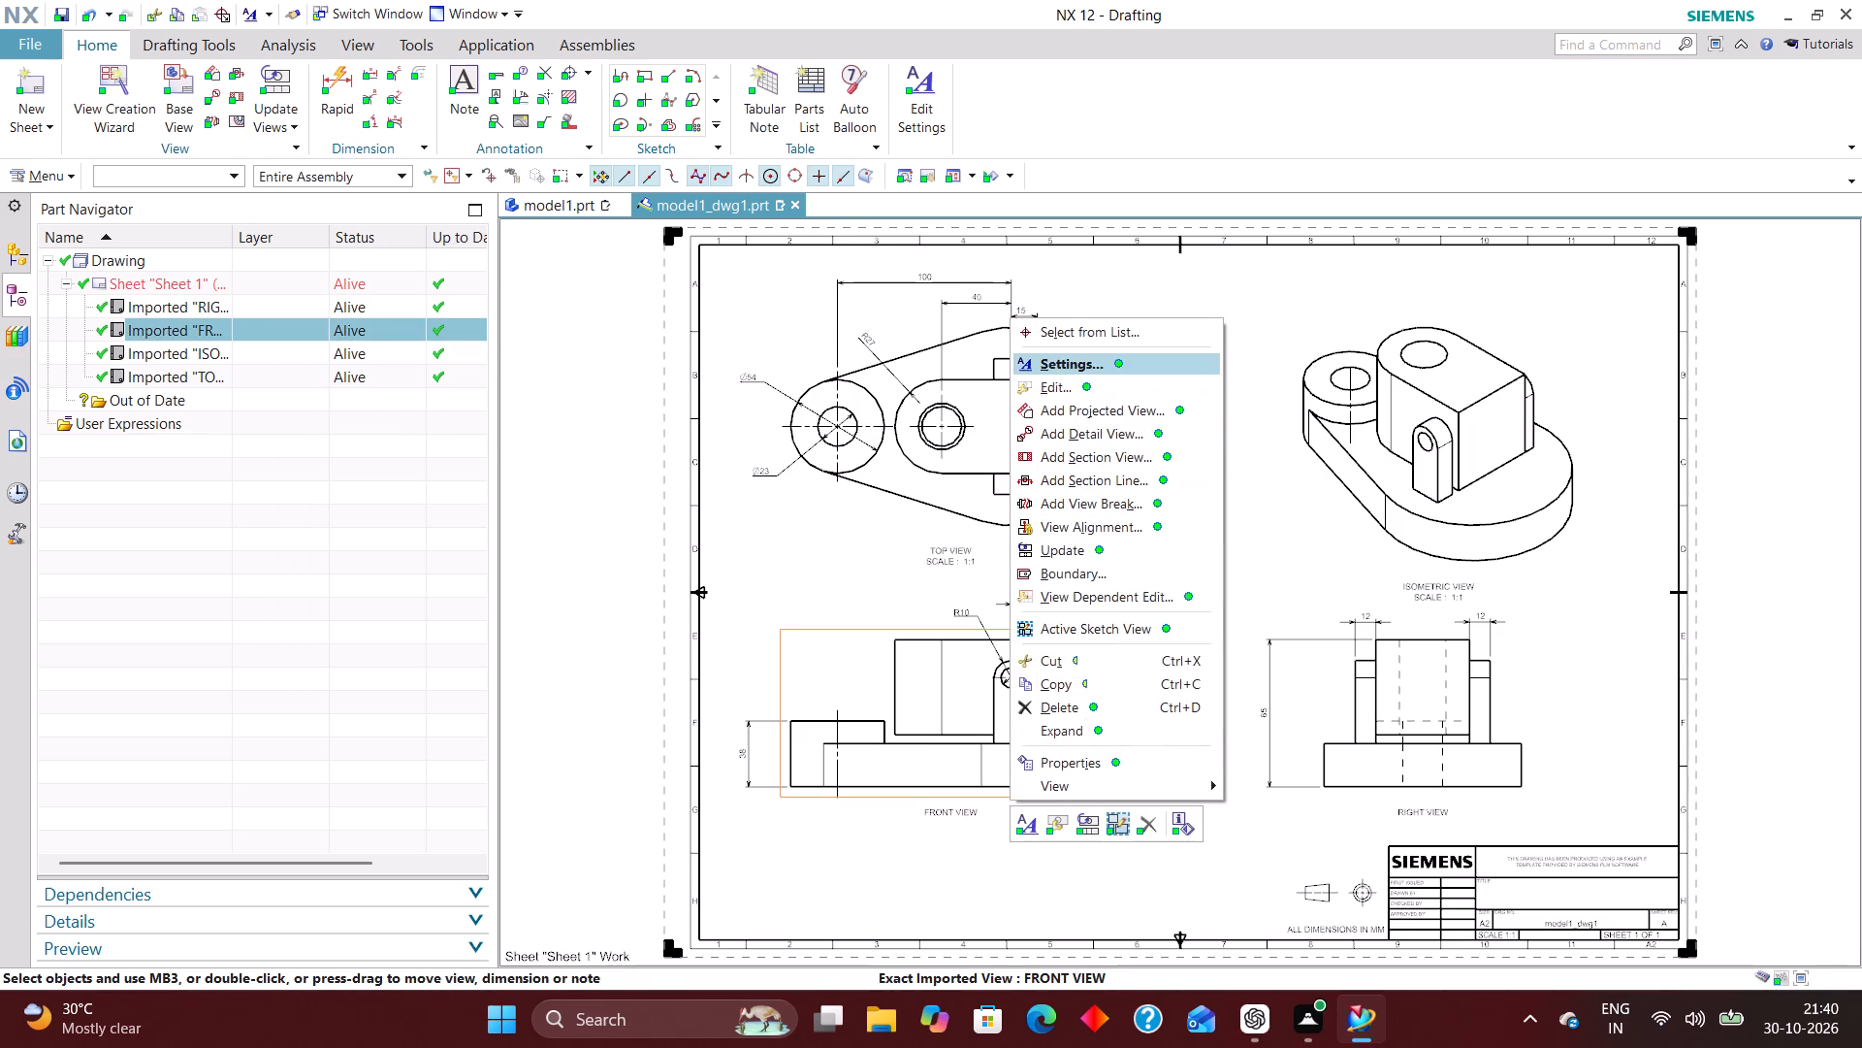
left_click(473, 491)
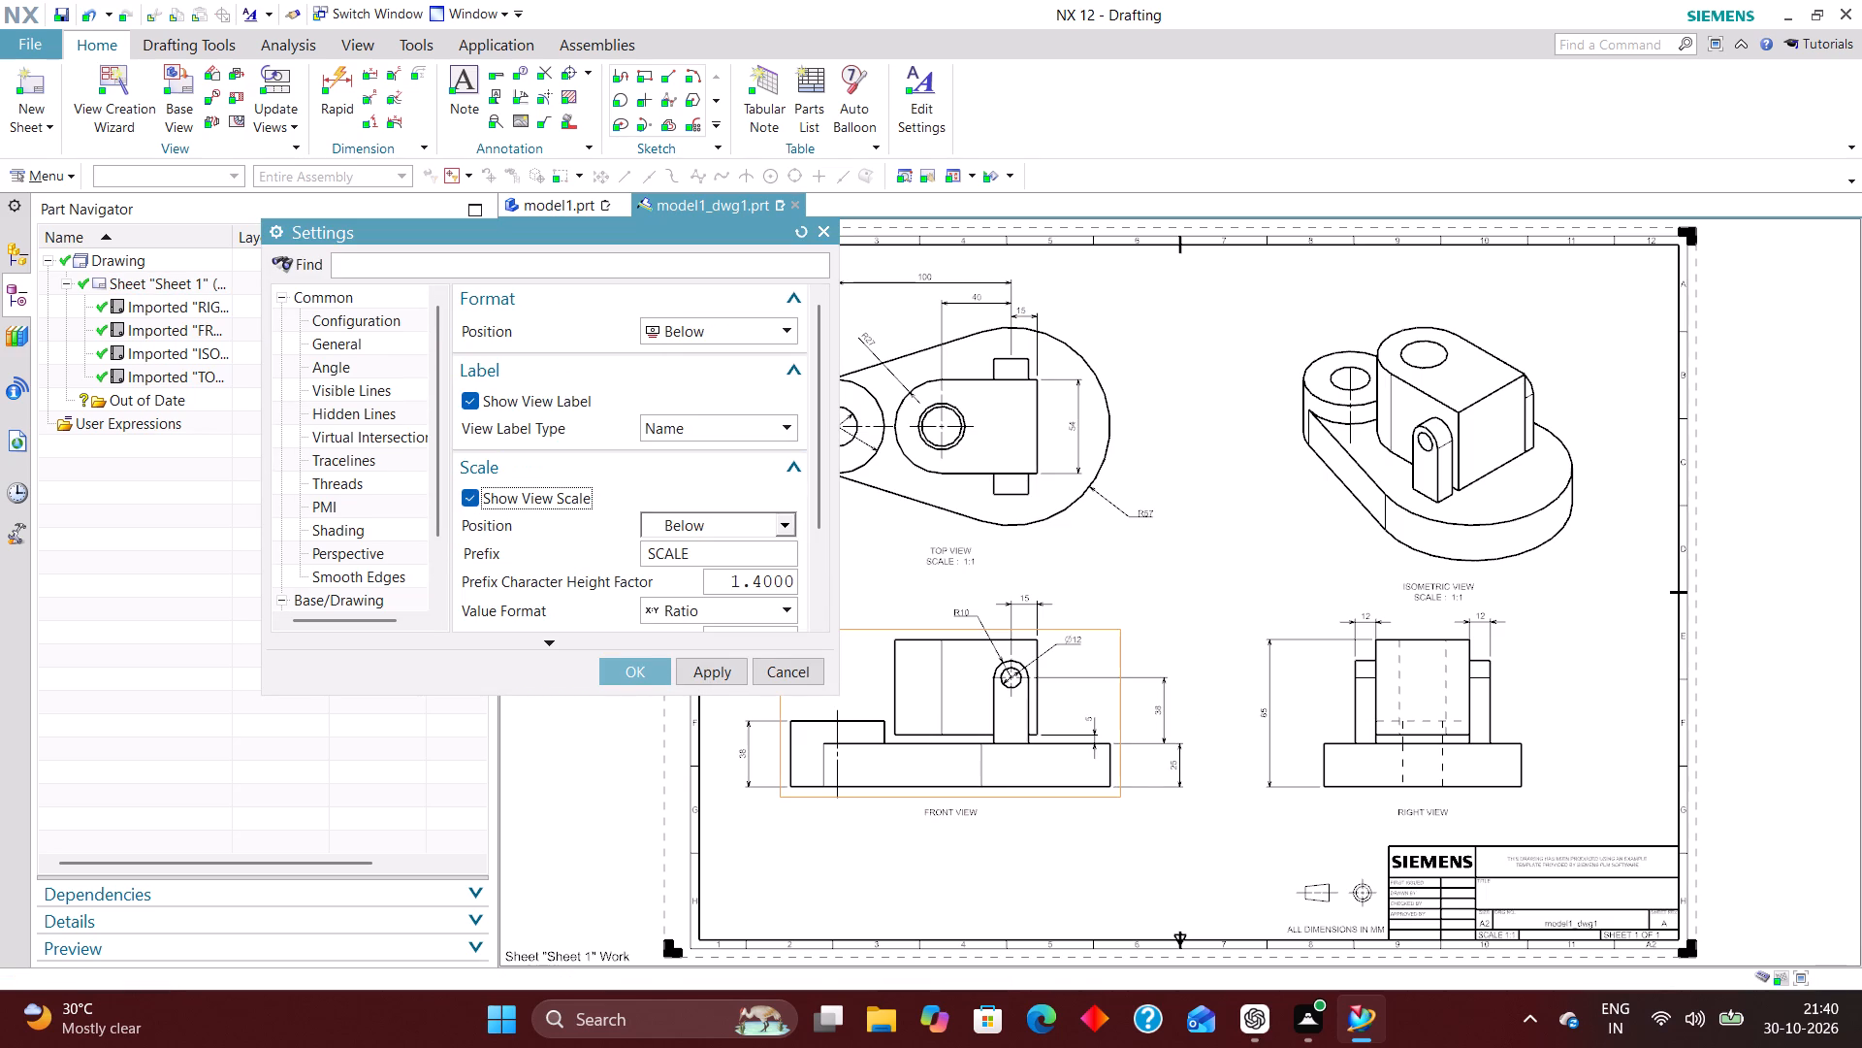
left_click_drag(725, 582, 1114, 580)
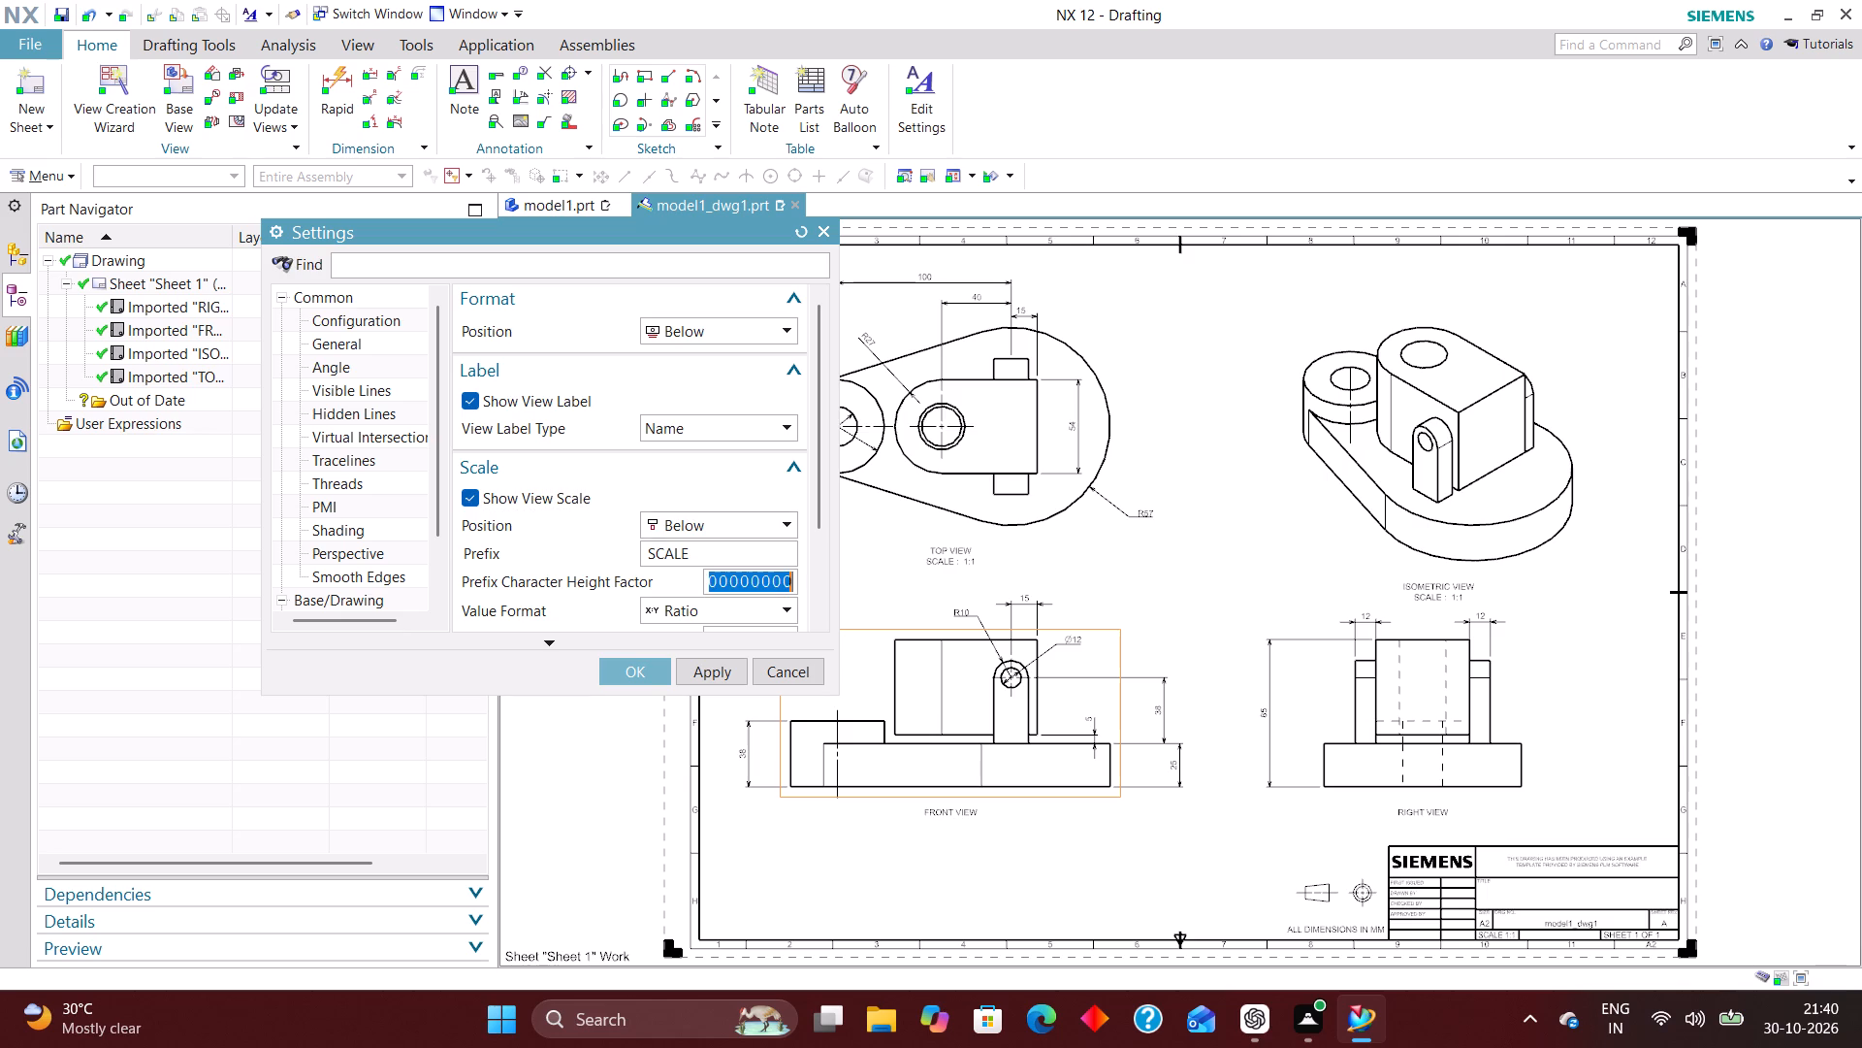
key("1")
key("Return")
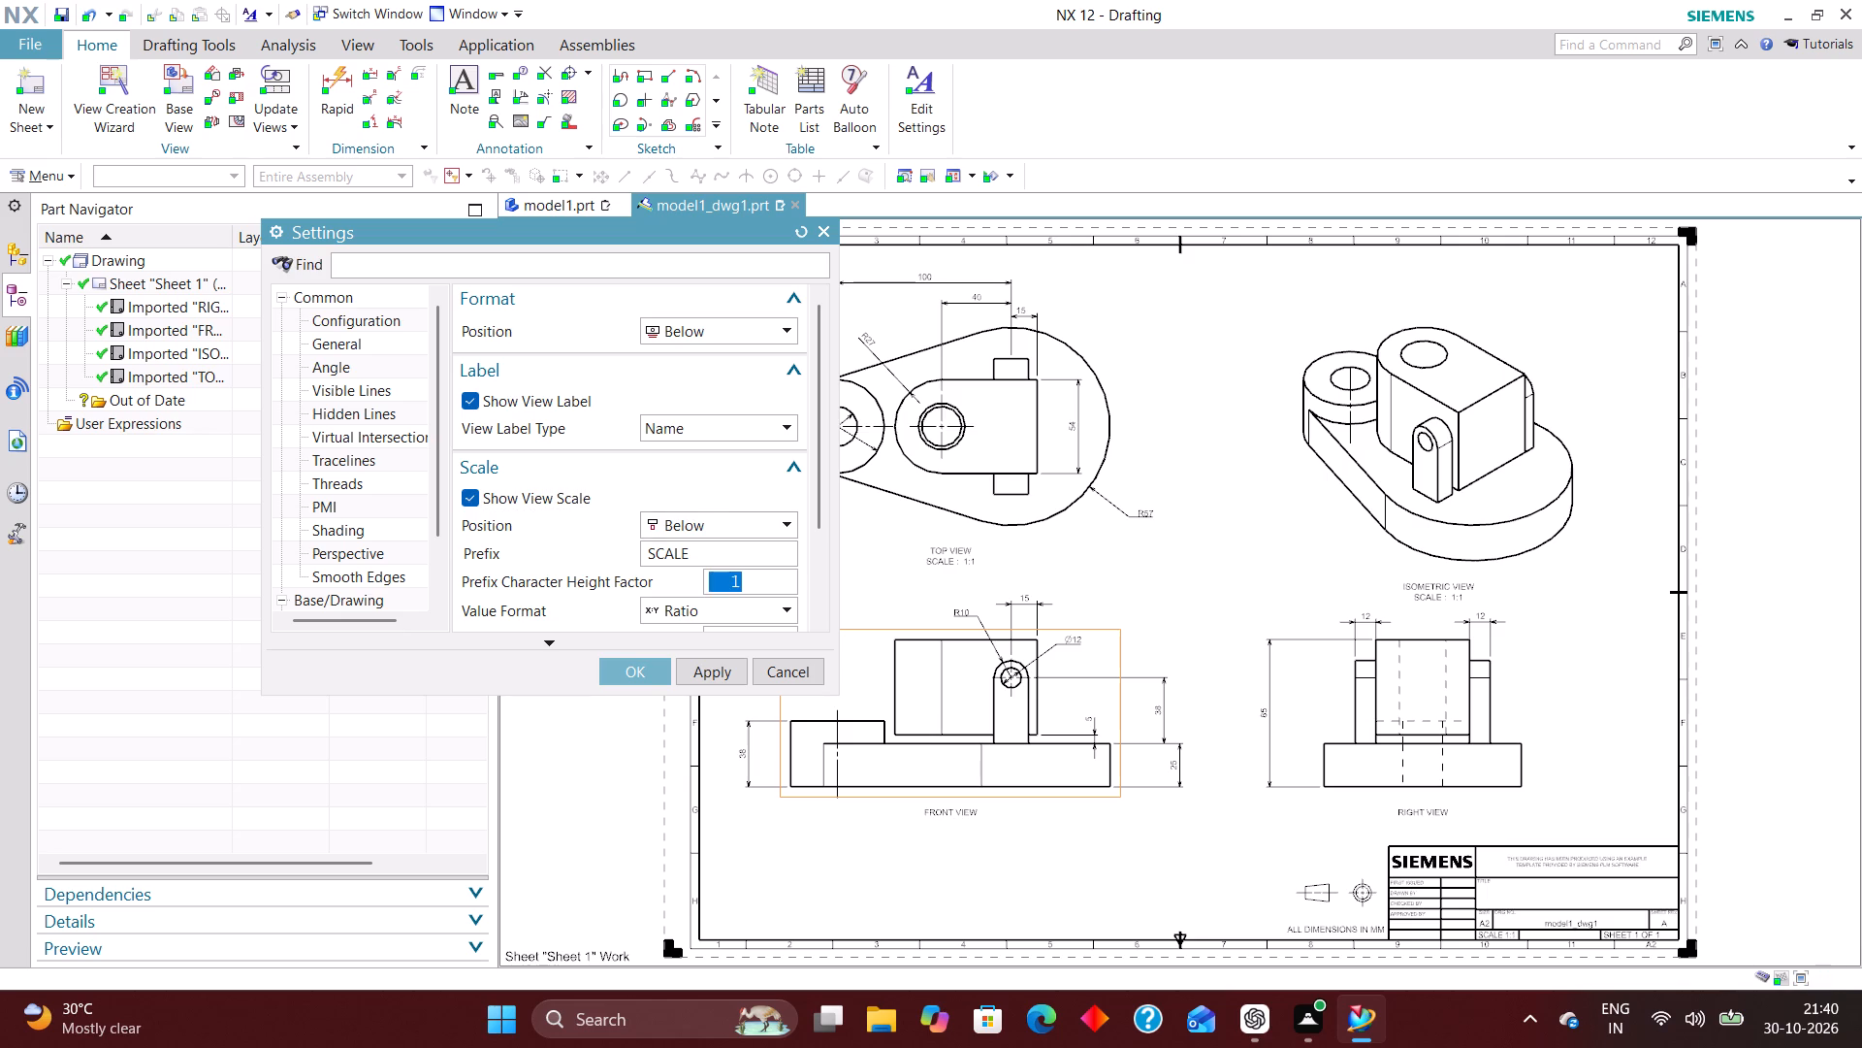
scroll(628, 492, "down", 4)
left_click_drag(713, 520, 1031, 513)
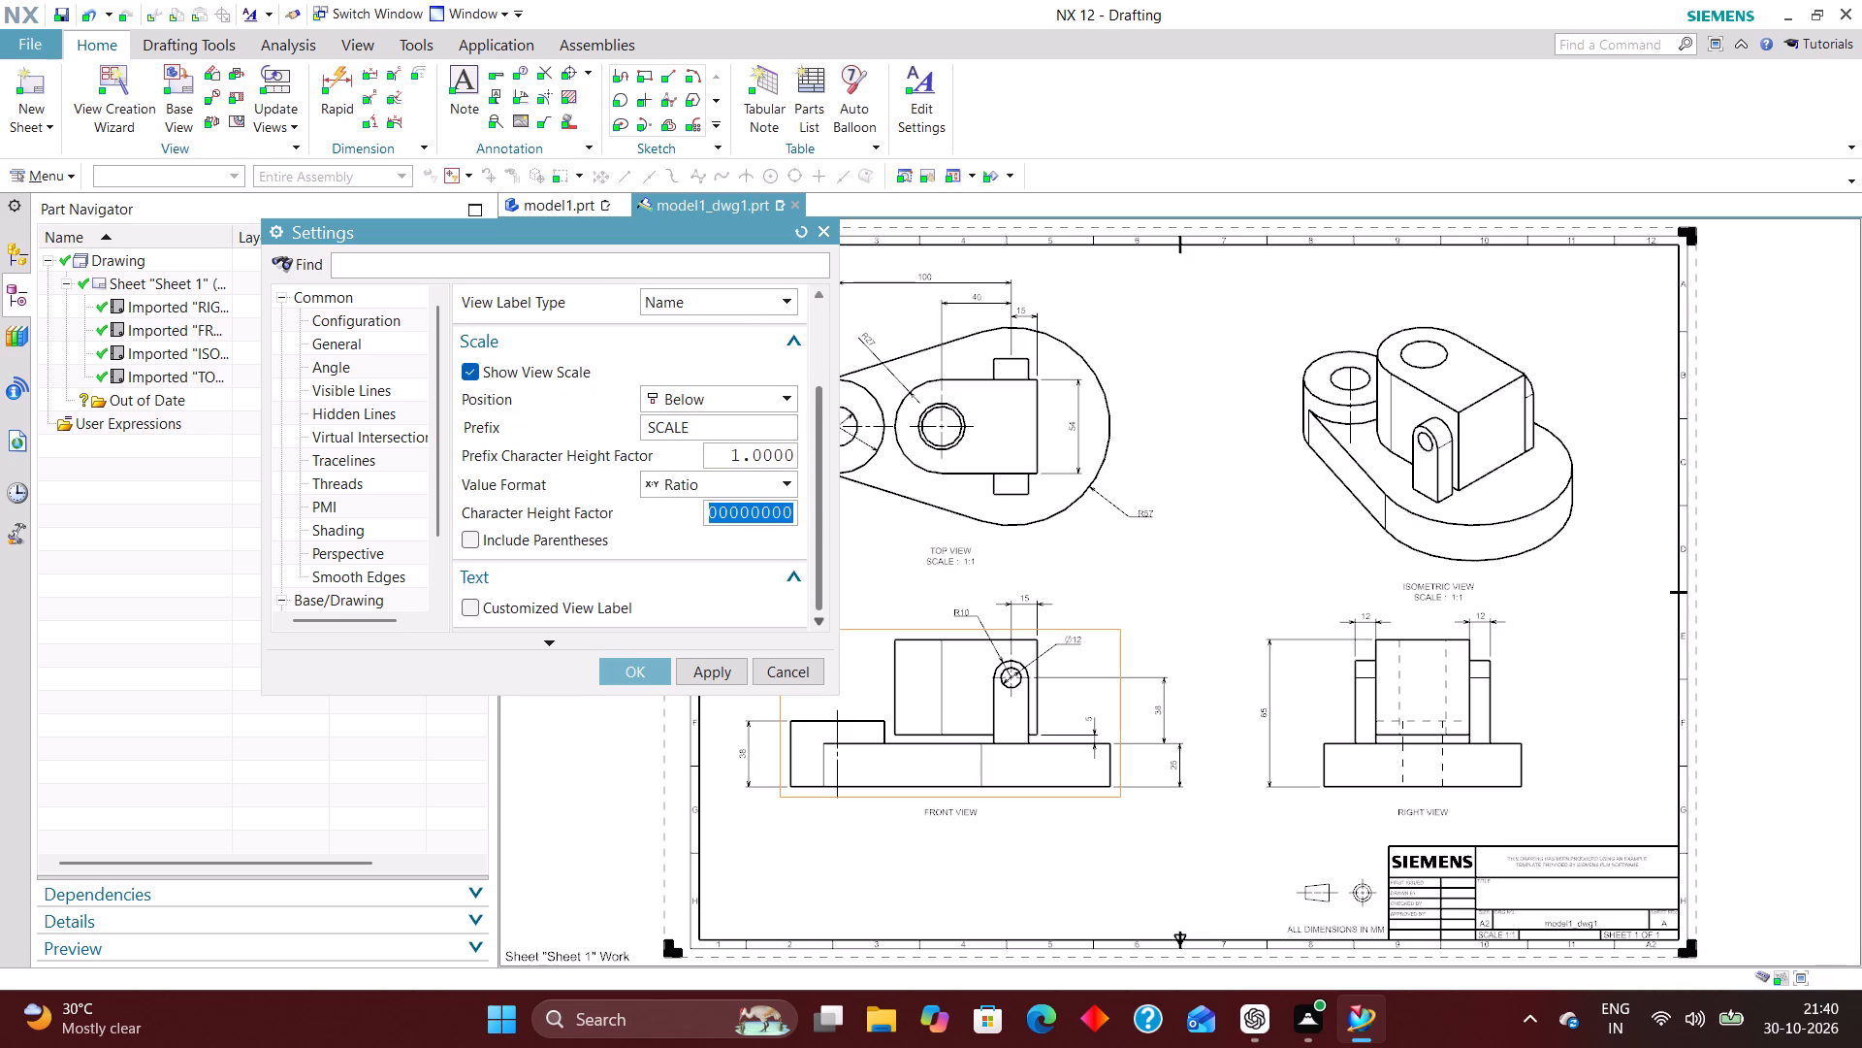
key("1")
key("Return")
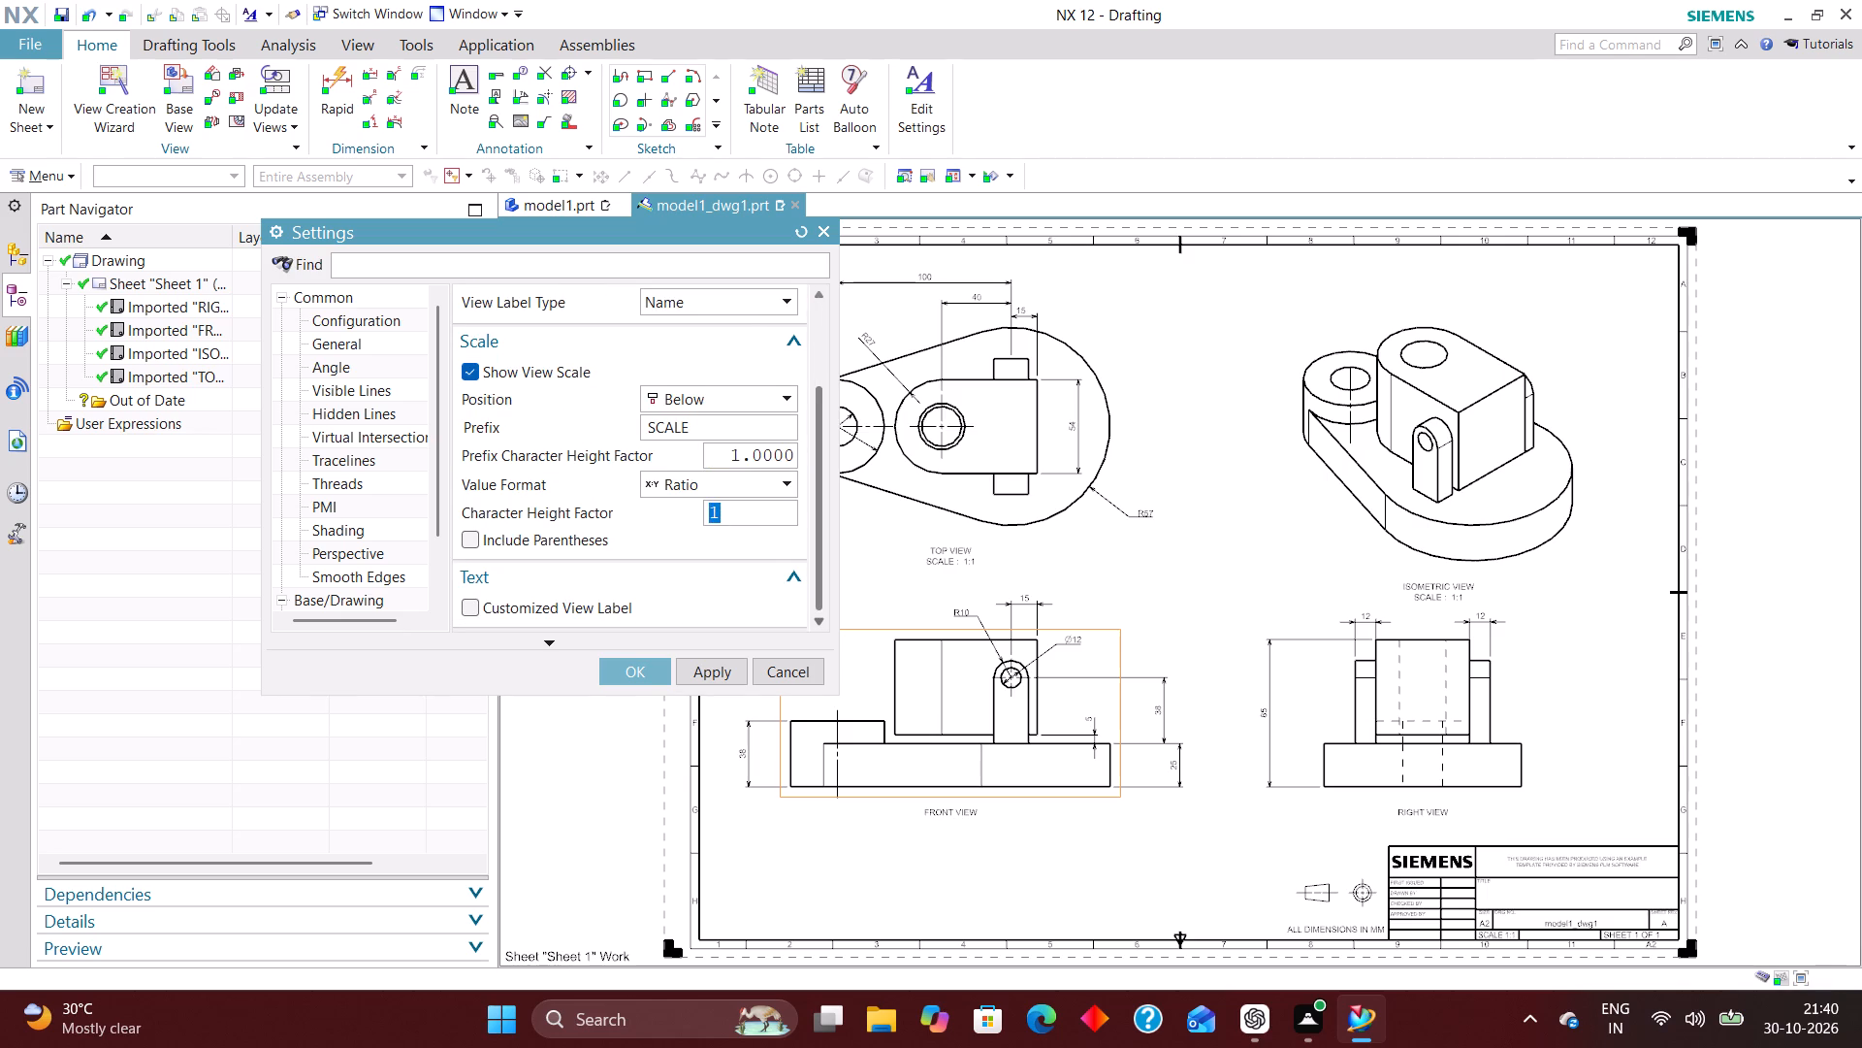
left_click(712, 429)
key("space")
type(":")
key("space")
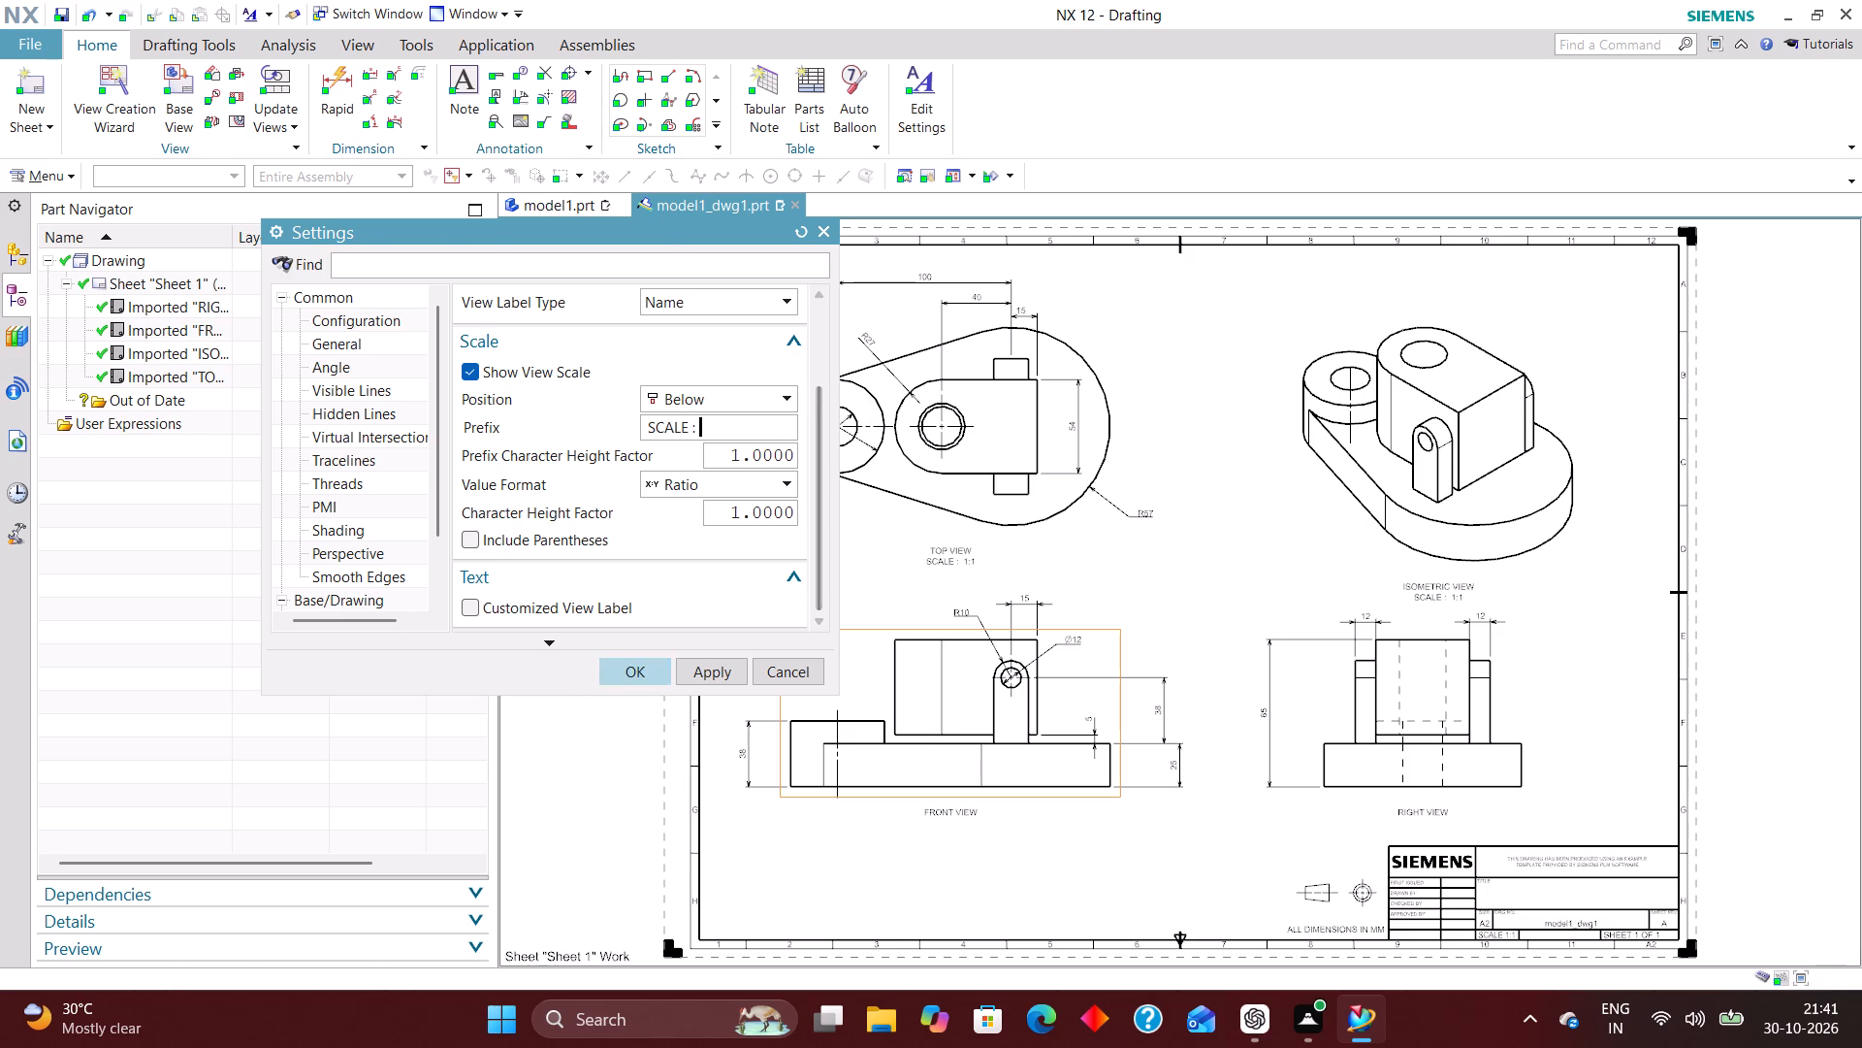
left_click(624, 671)
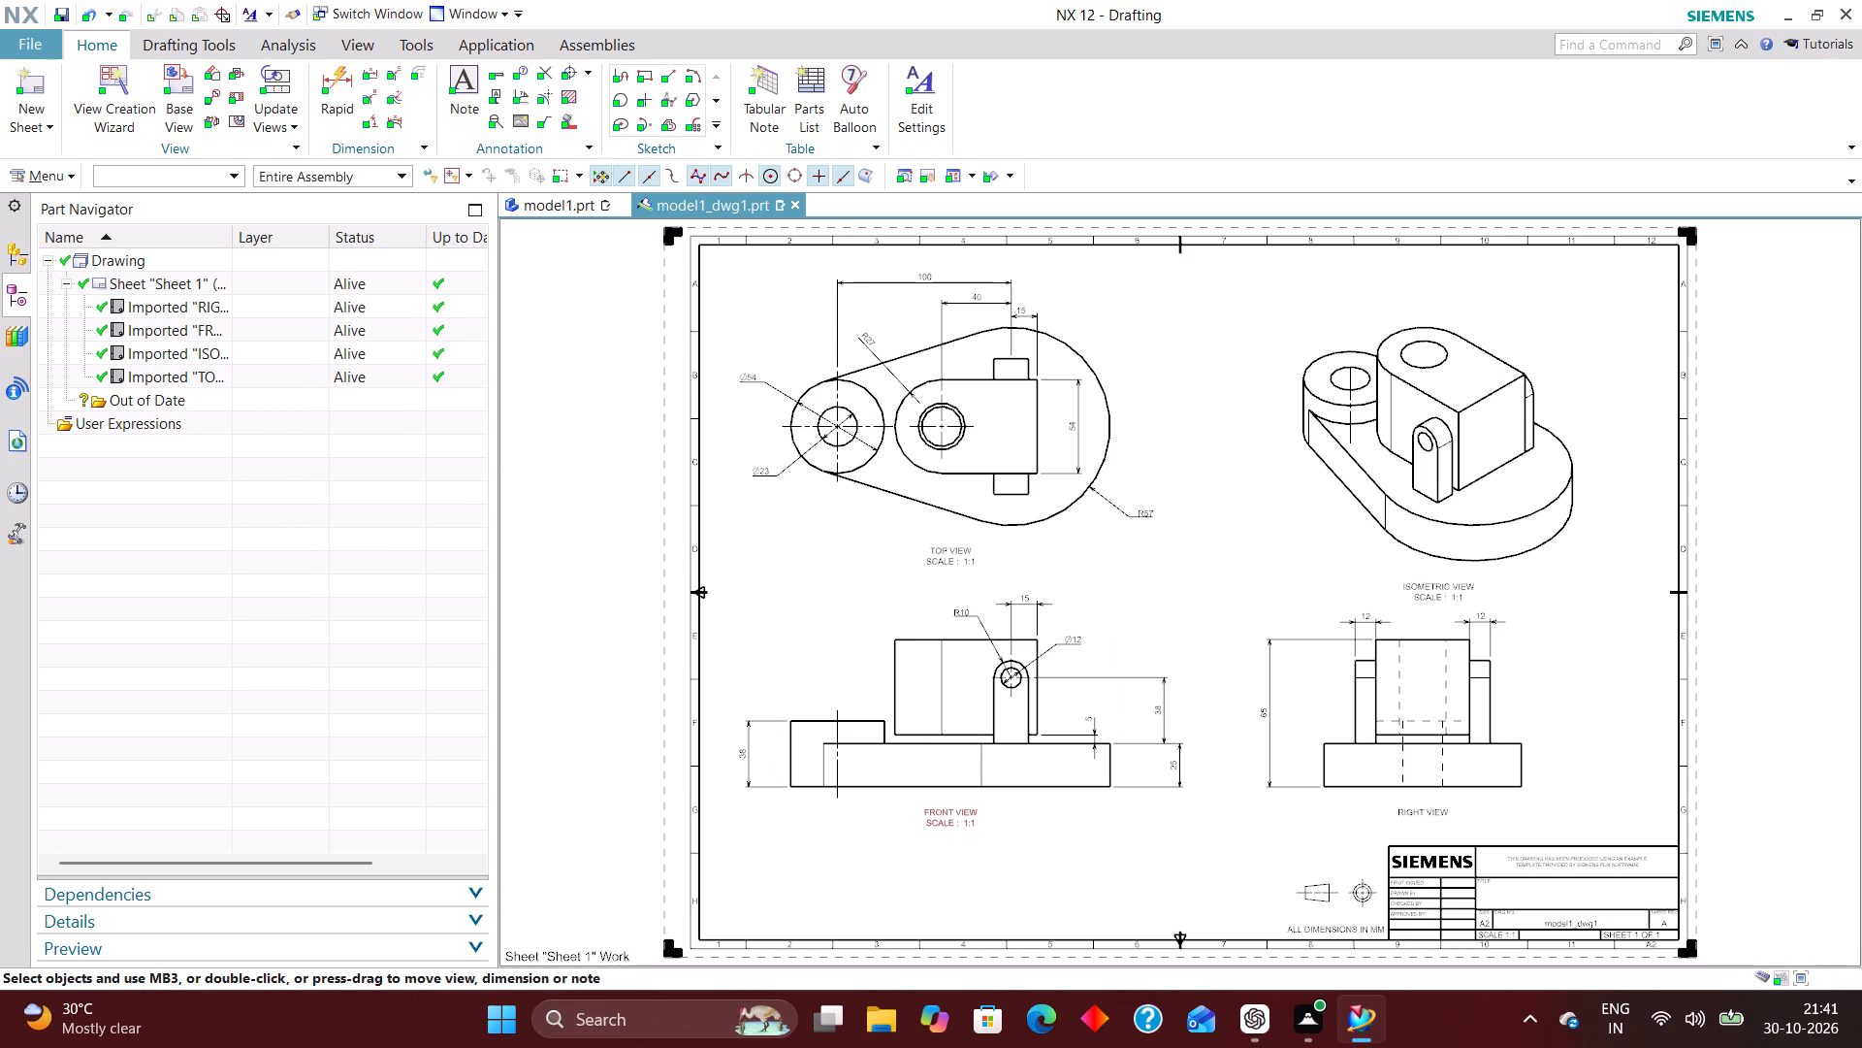
Set the text justification of the front view's name and scale label to Left.
double_click(956, 819)
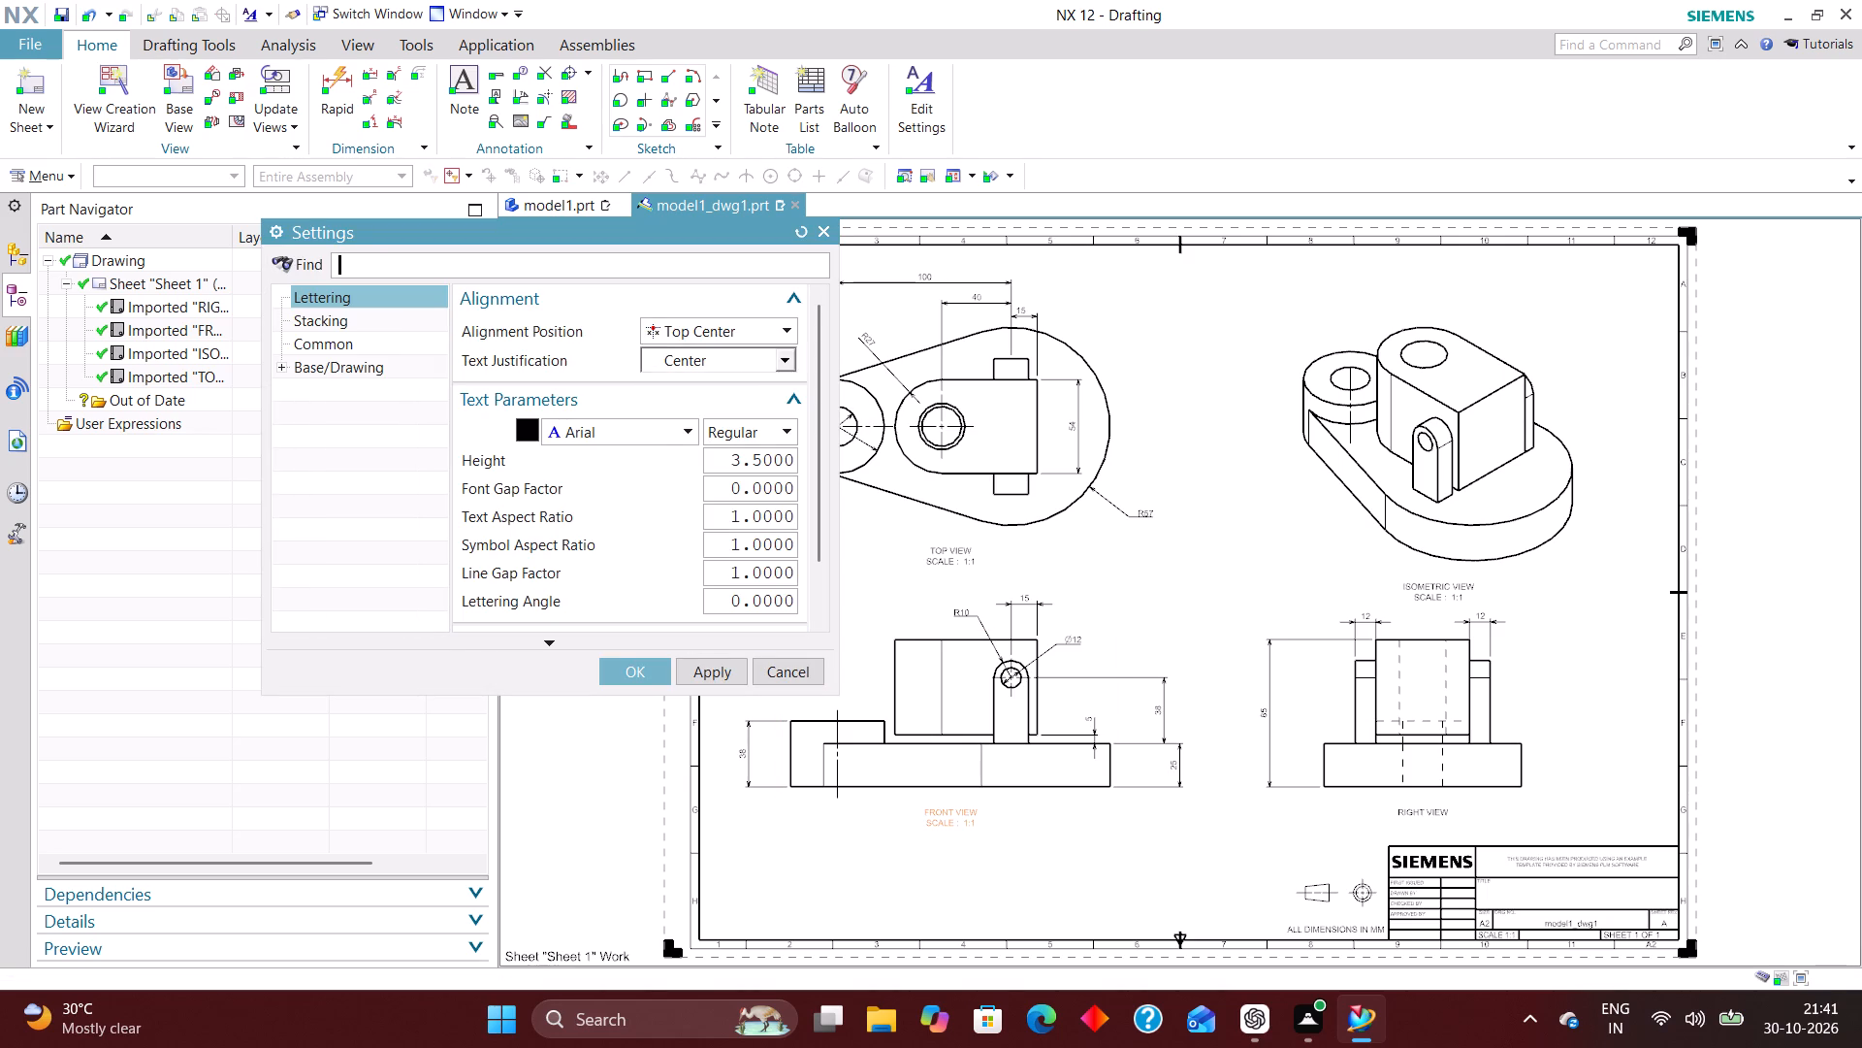
left_click(688, 360)
left_click(684, 383)
left_click(634, 685)
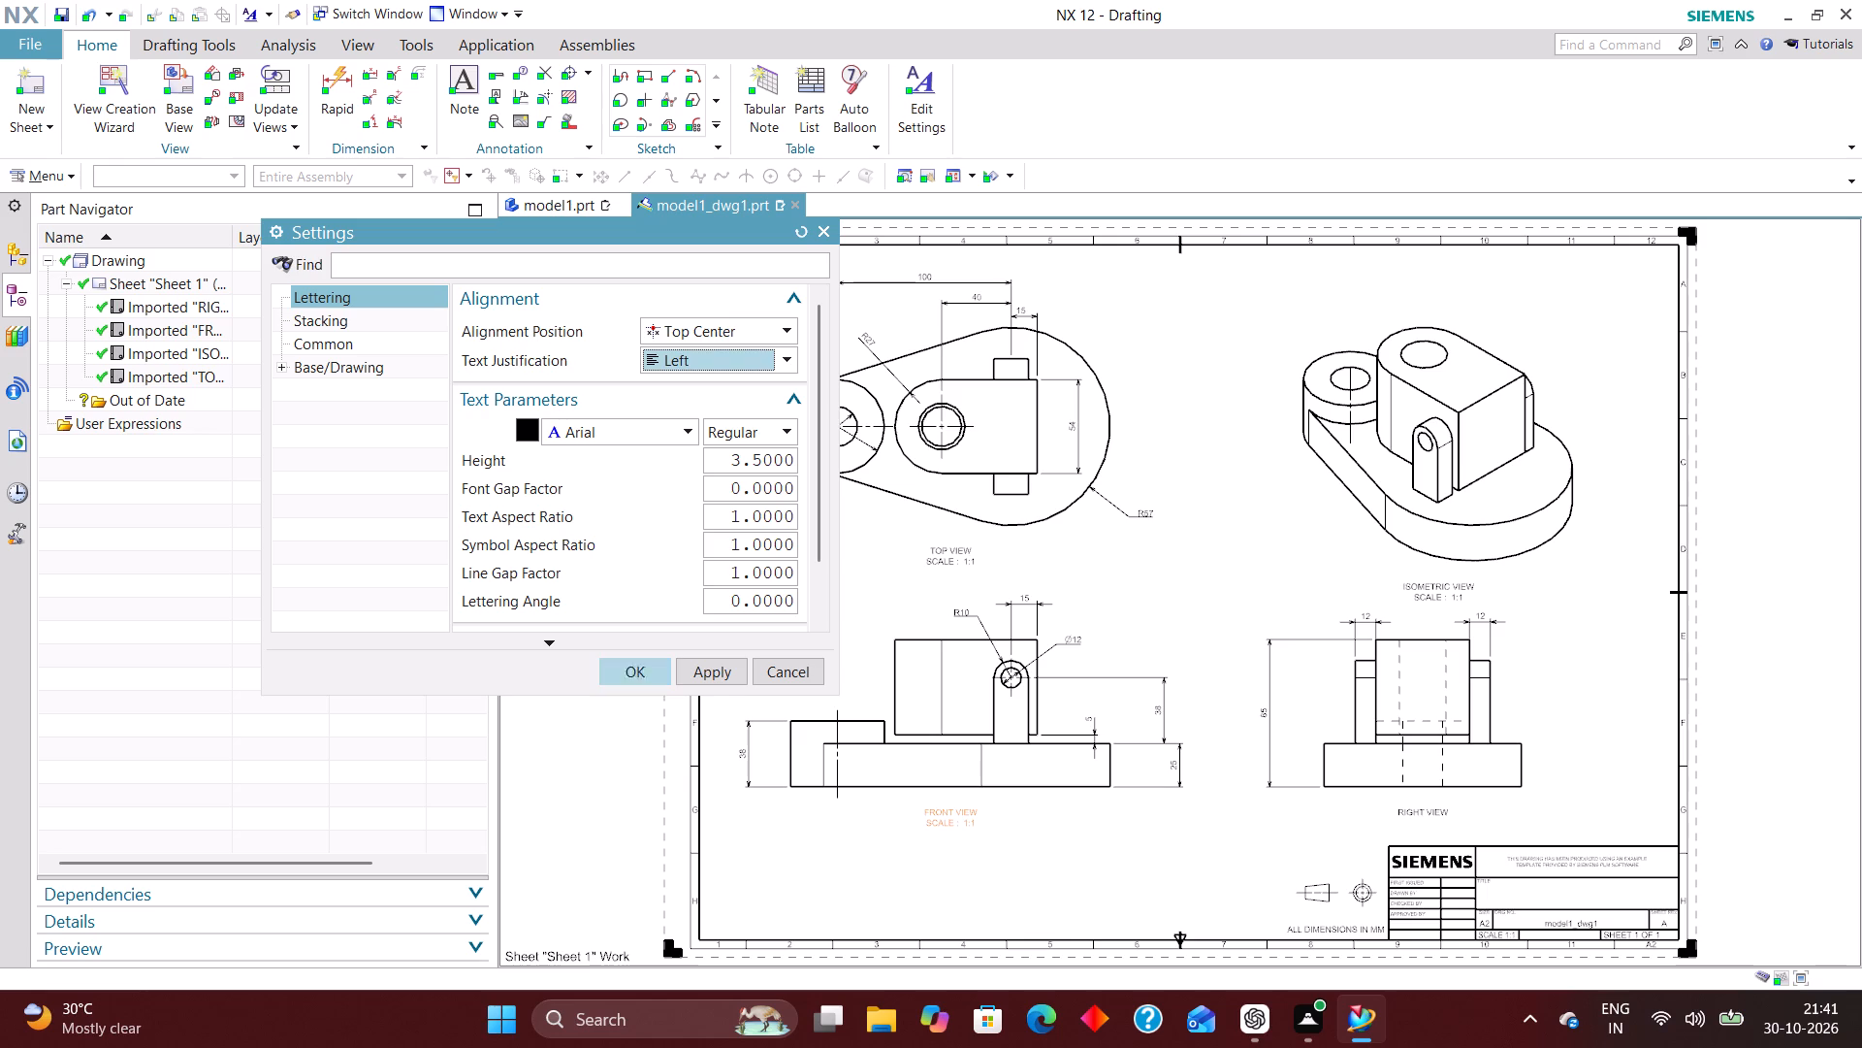
left_click(632, 673)
Set the text justification of the top view's name and scale label to Left.
double_click(950, 557)
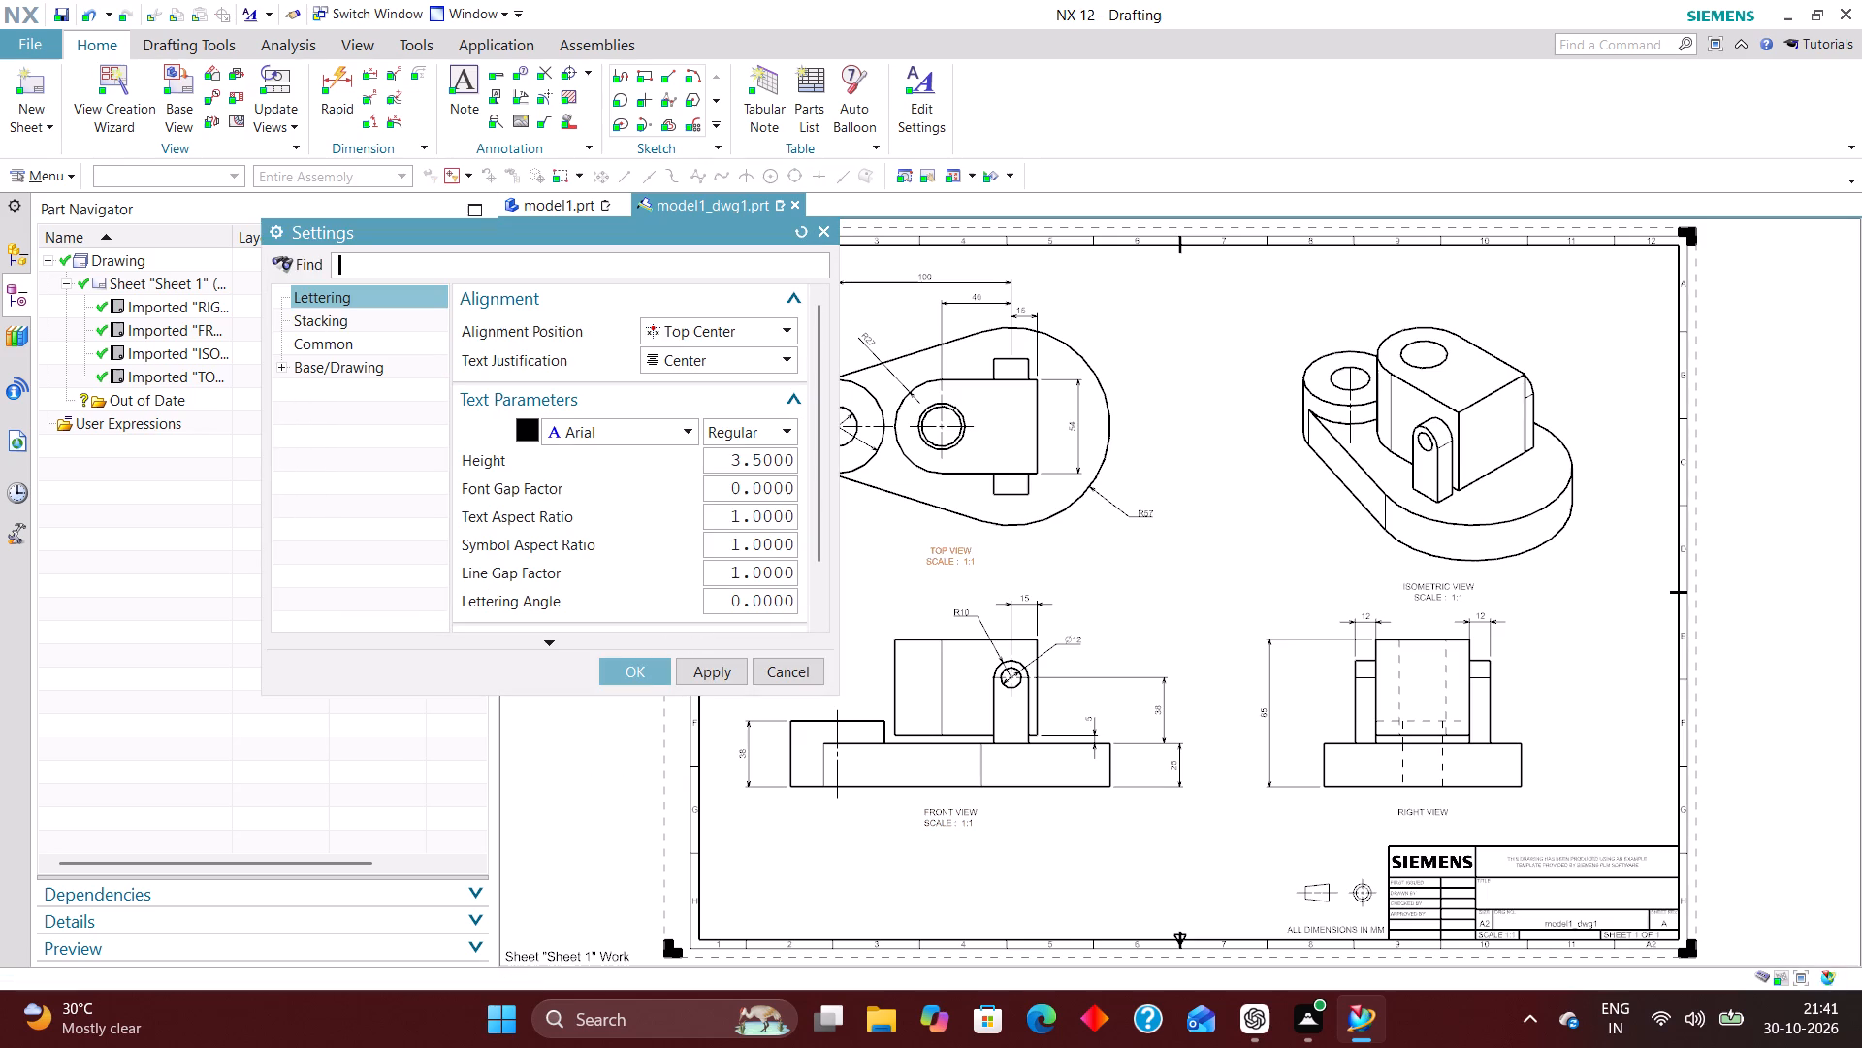
left_click(737, 367)
left_click(723, 384)
left_click(639, 680)
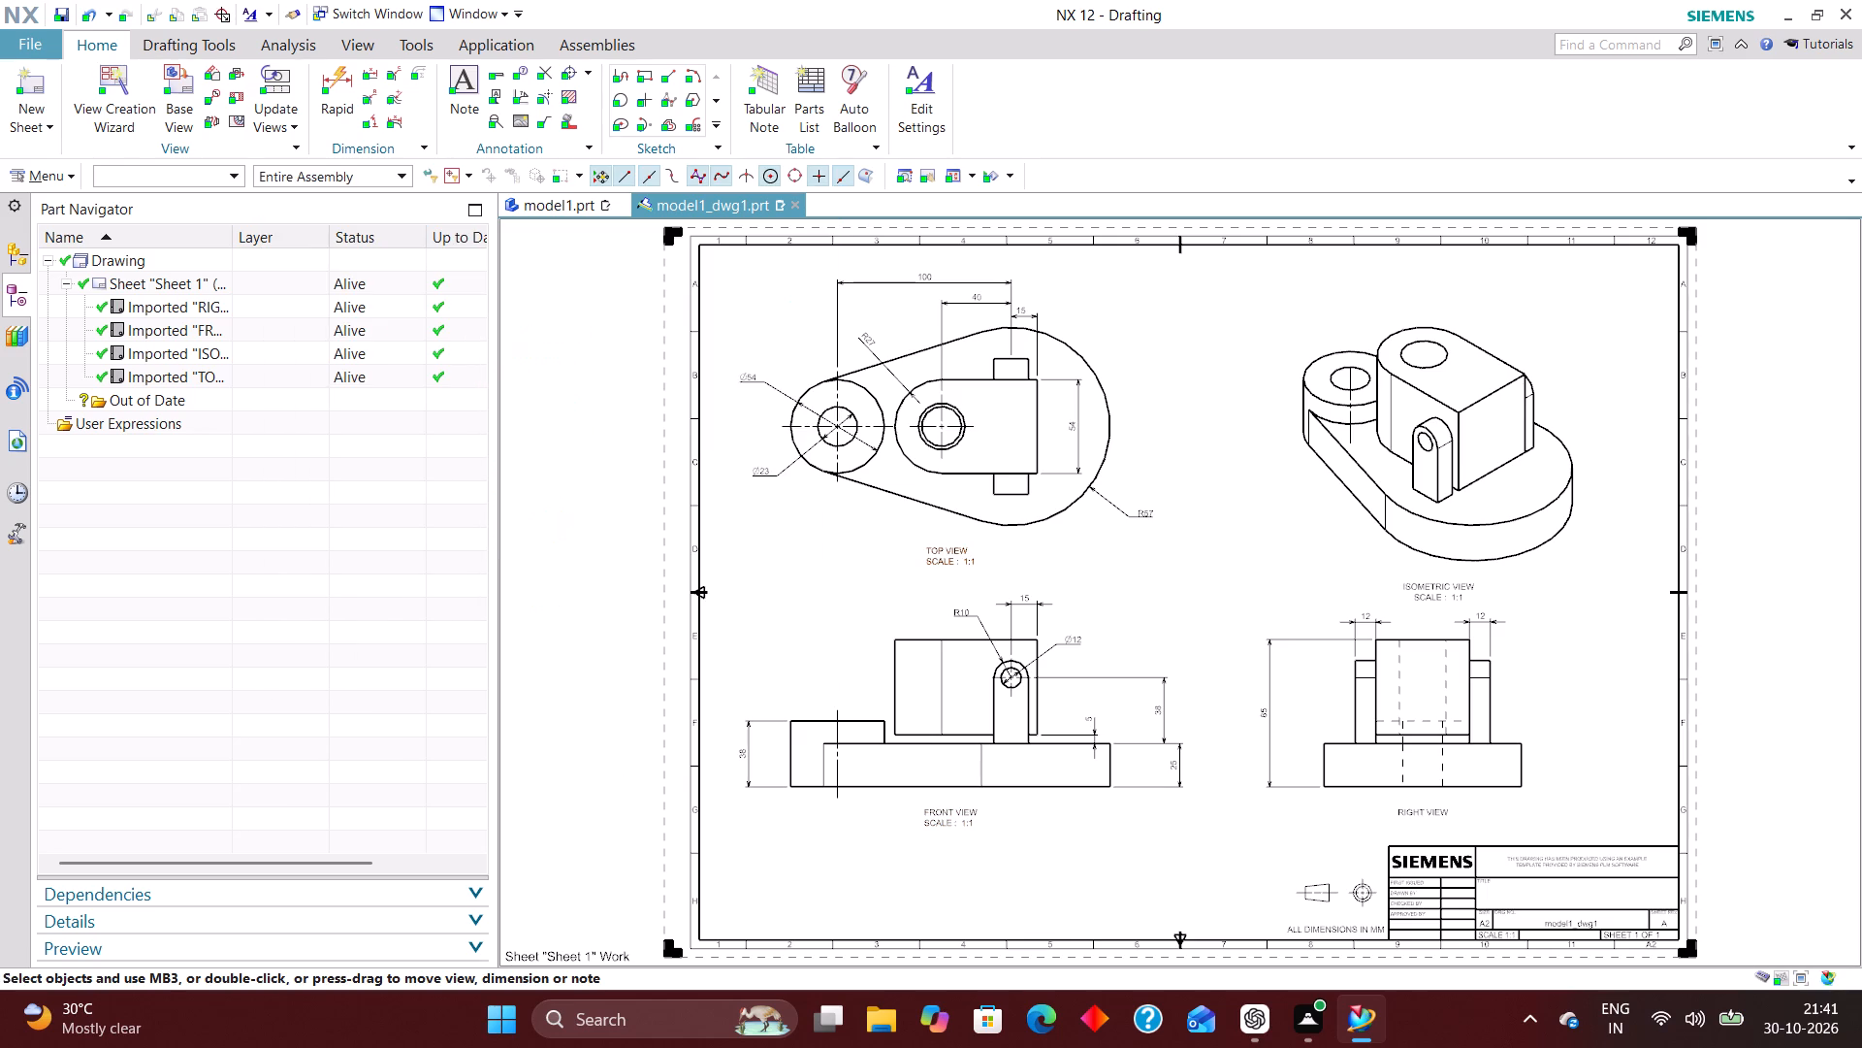
Set the text justification of the isometric view's name and scale label to Left.
scroll(1475, 541, "up", 4)
double_click(1409, 644)
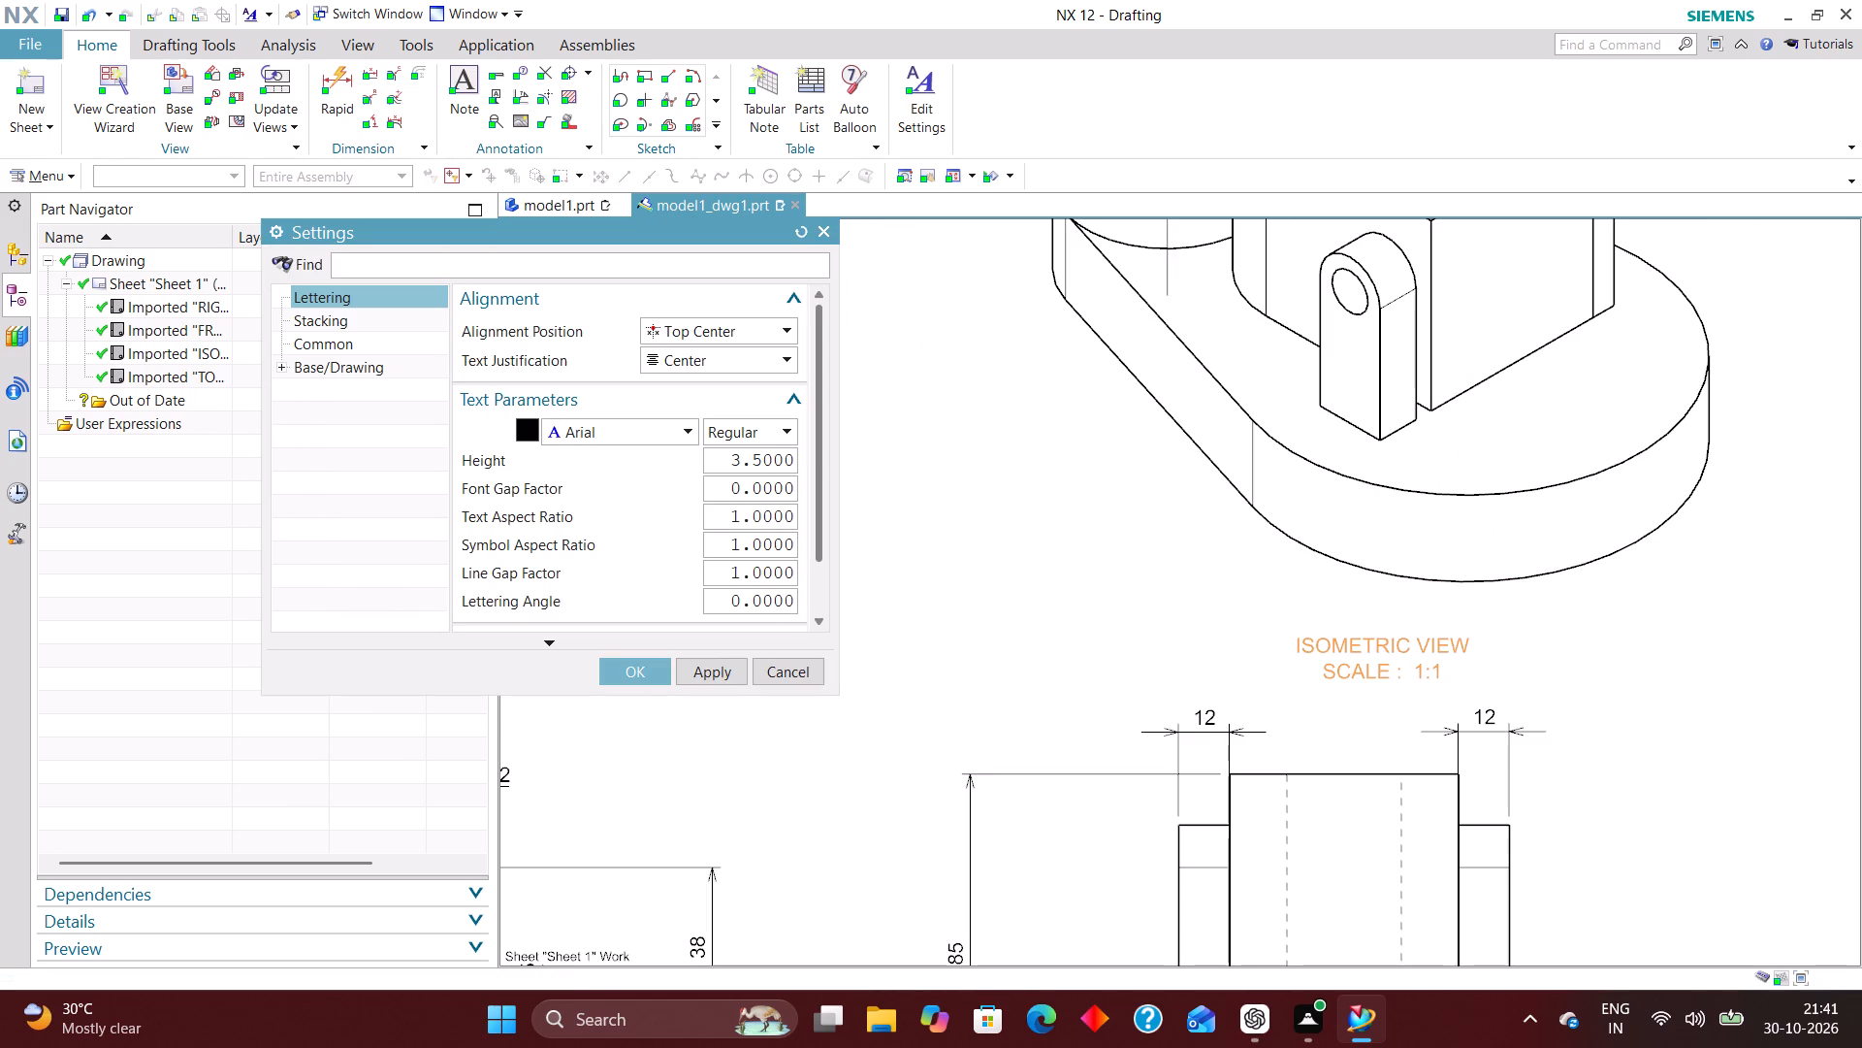
left_click(735, 353)
left_click(711, 384)
left_click(640, 687)
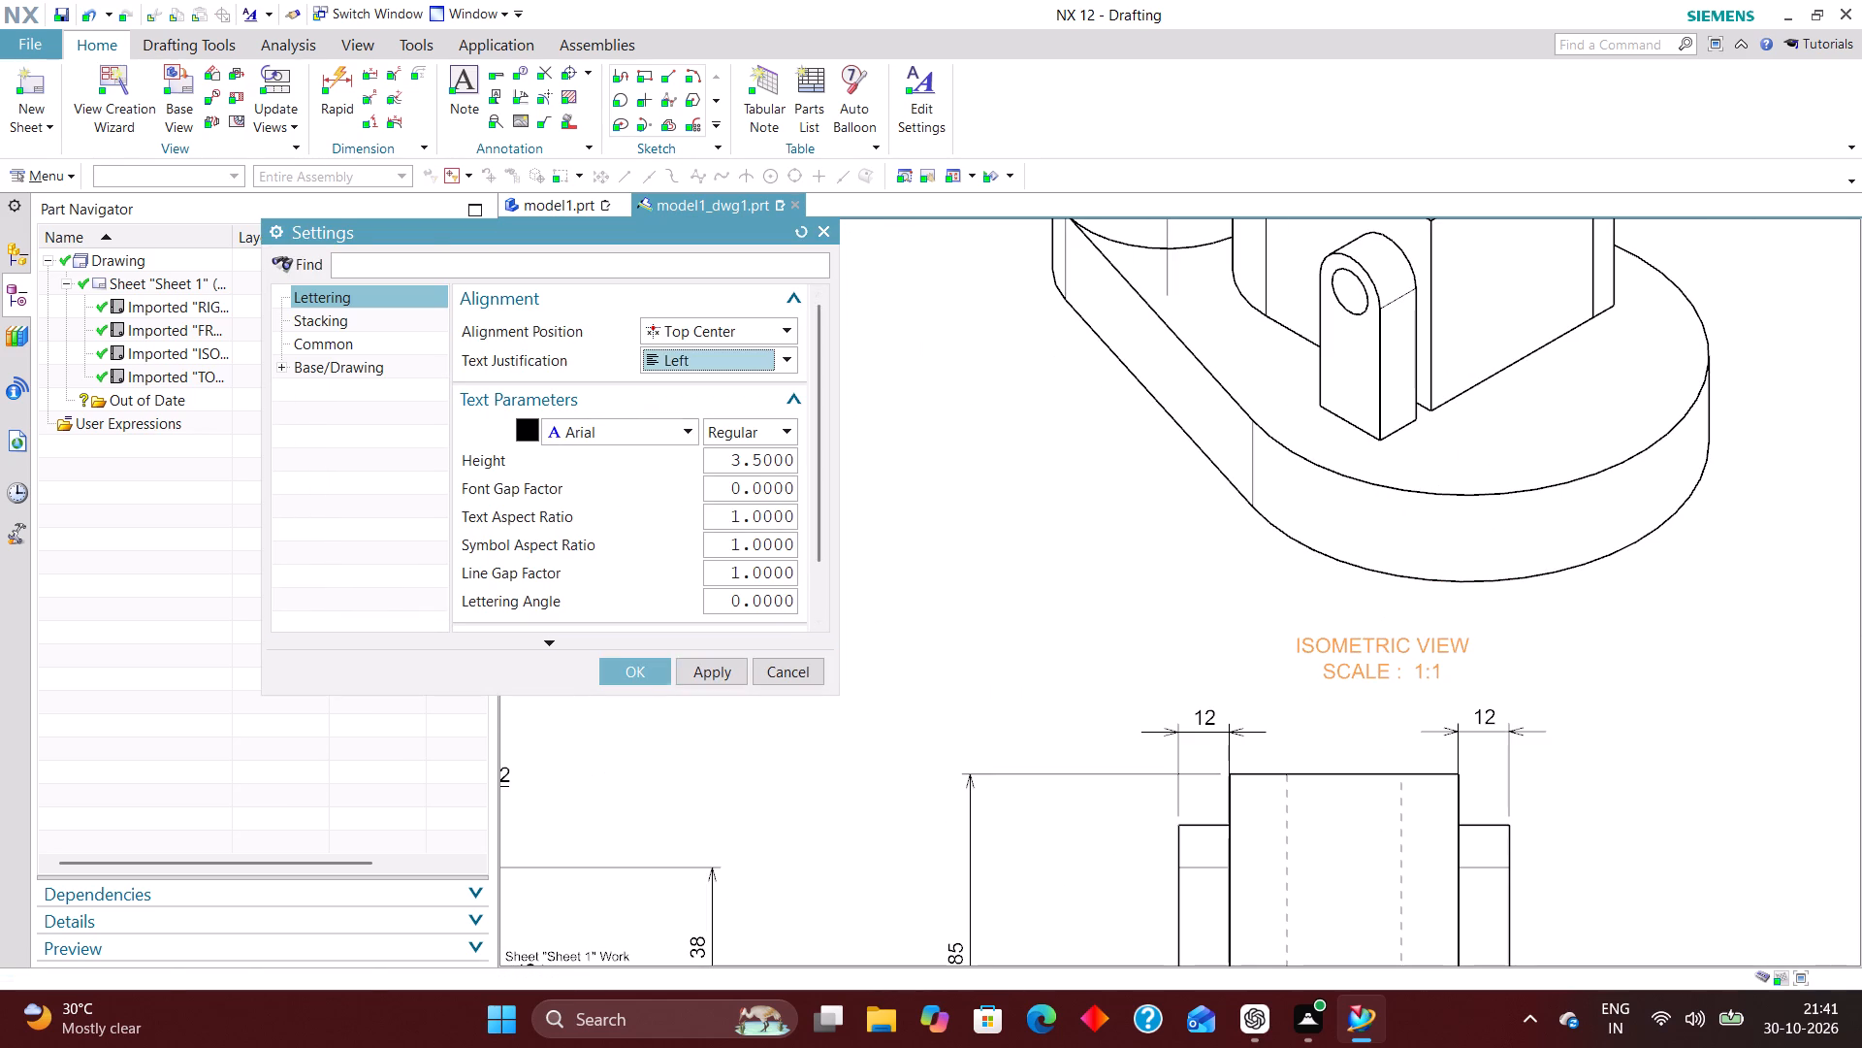
left_click(649, 670)
Move the isometric view's label up into the empty space beside the sloping lower-left edge of the base plate.
left_click_drag(1358, 657, 1300, 608)
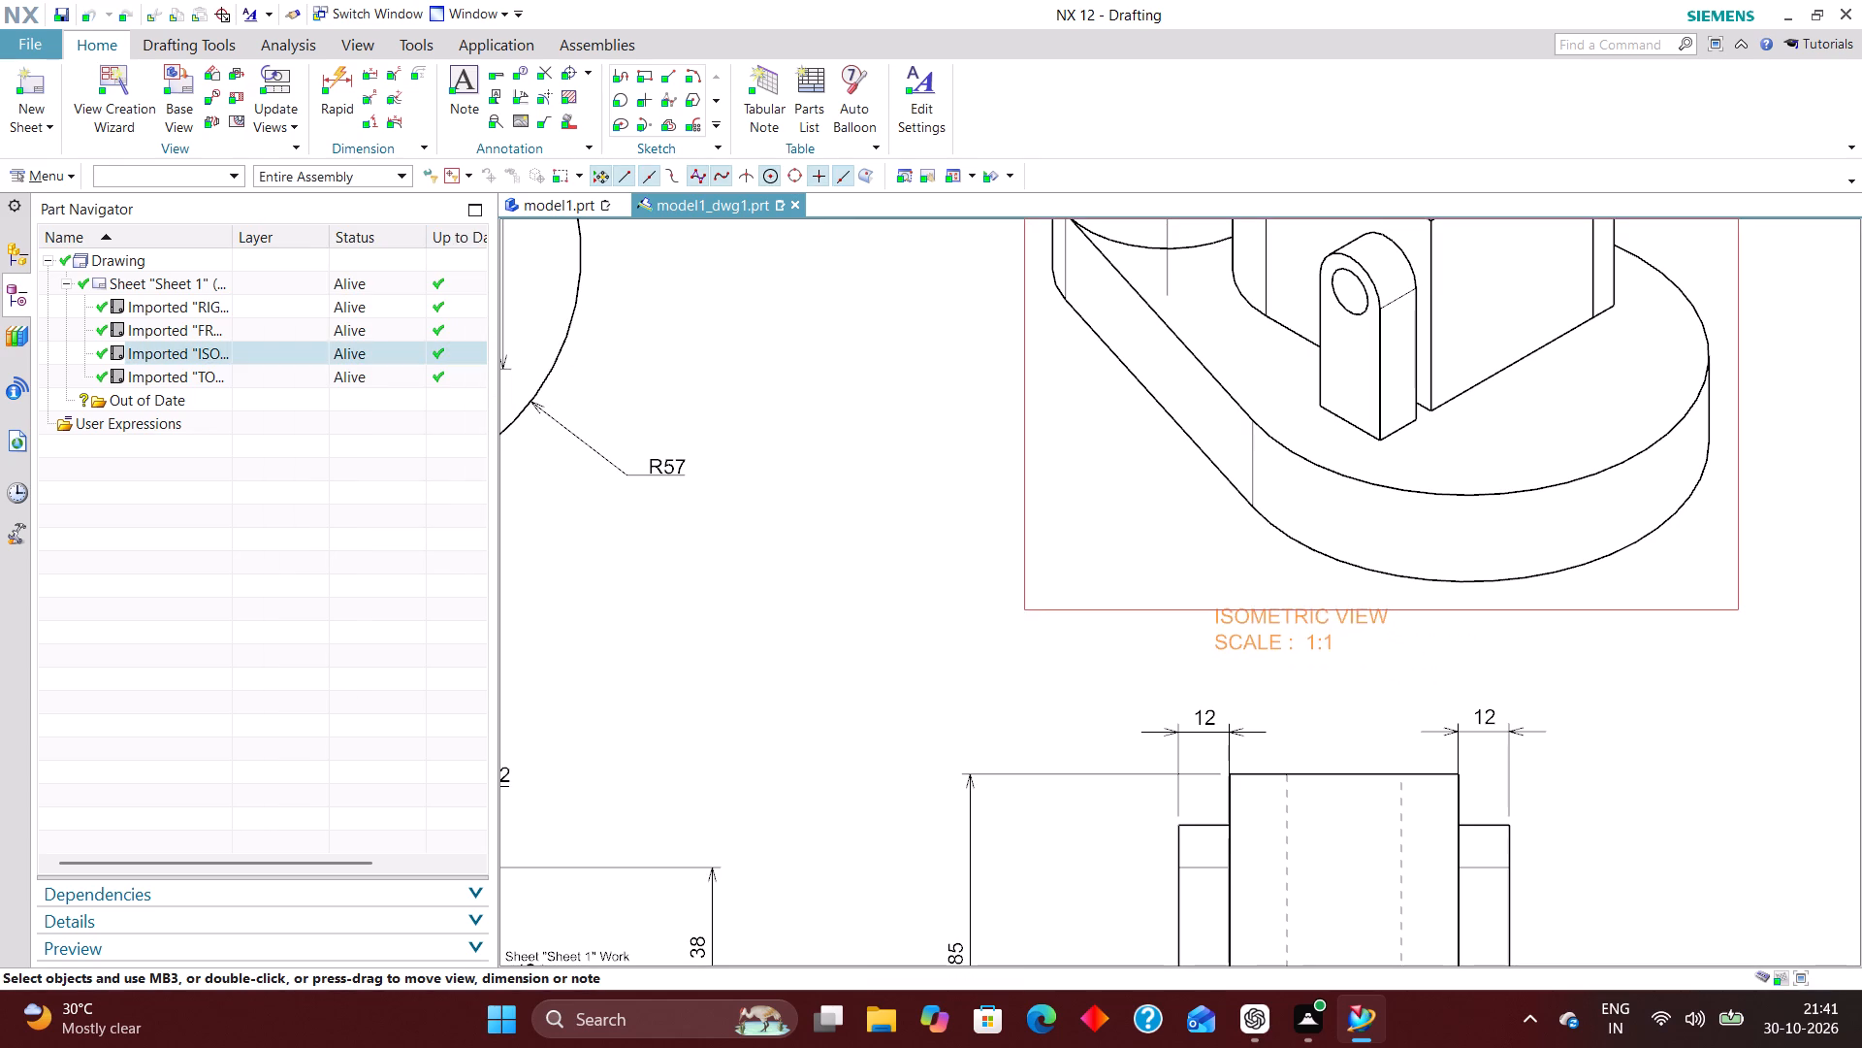
left_click_drag(1300, 608, 1300, 609)
scroll(1229, 600, "down", 4)
scroll(995, 689, "down", 1)
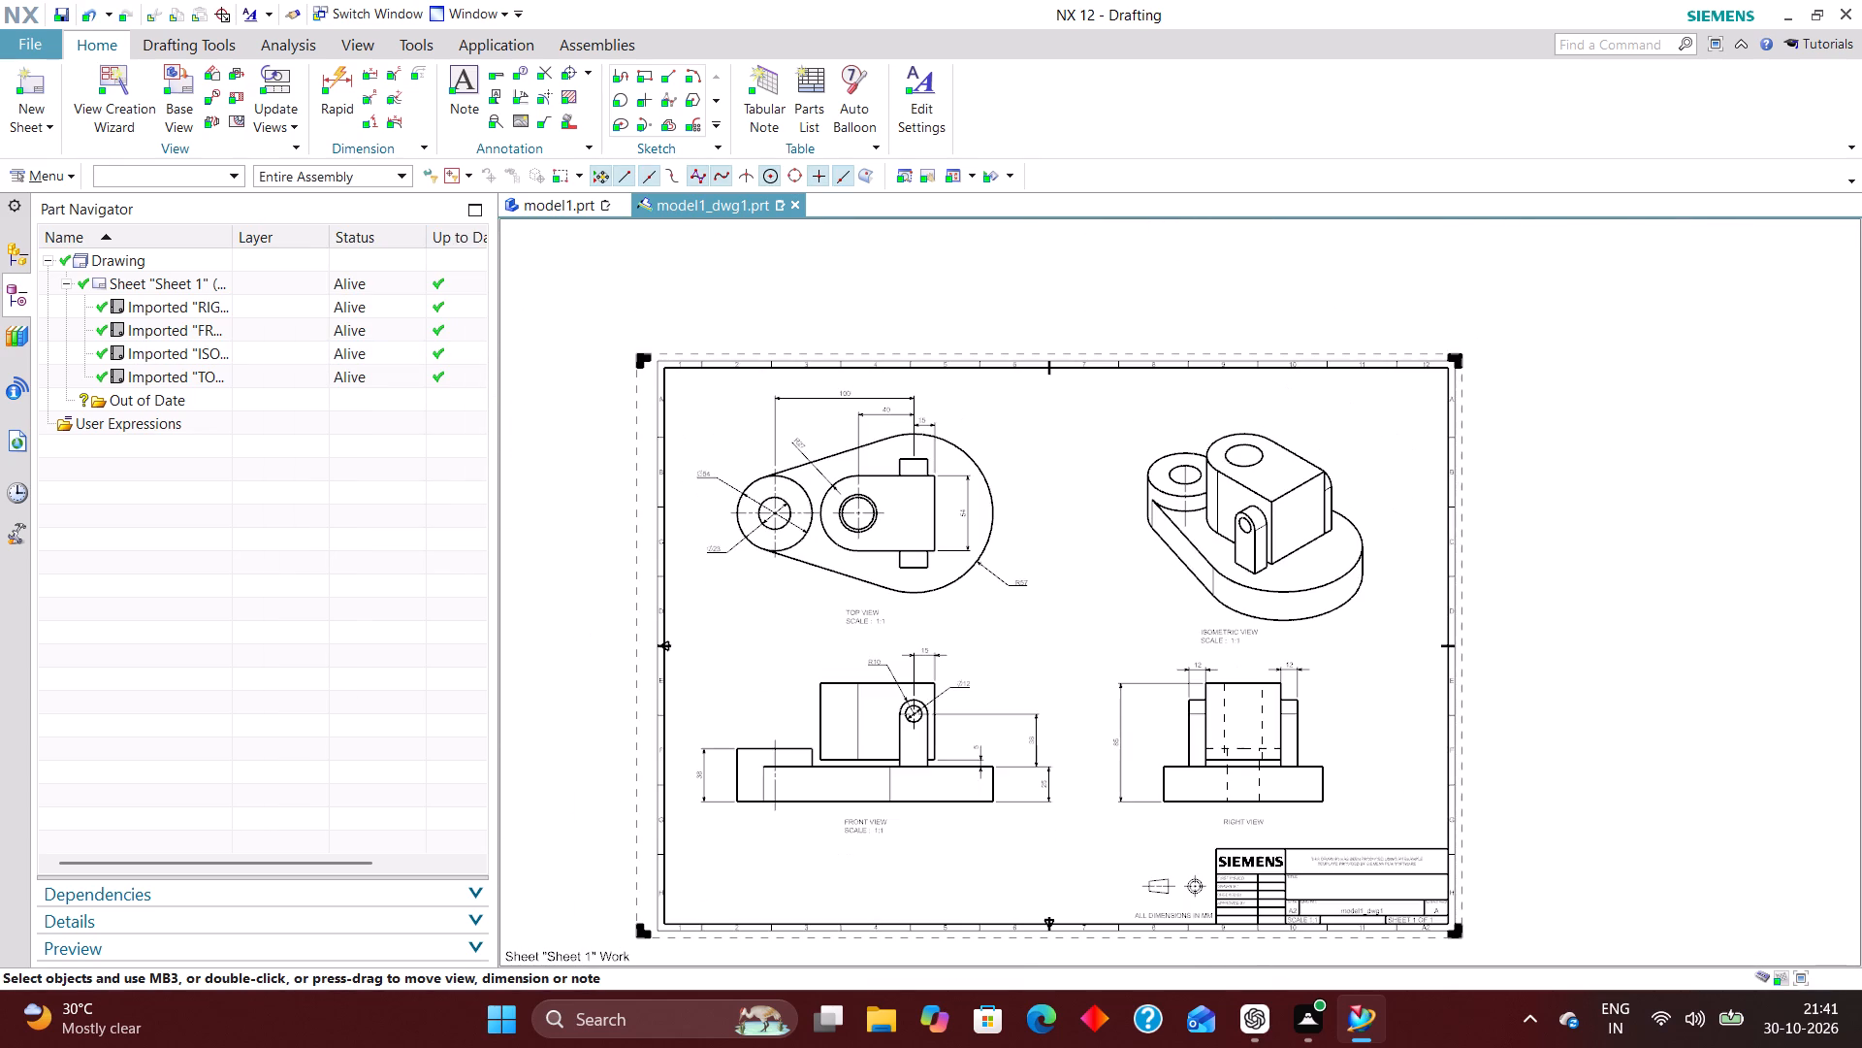
scroll(1265, 637, "up", 2)
left_click_drag(1209, 633, 1114, 573)
right_click_drag(1477, 600, 1306, 812)
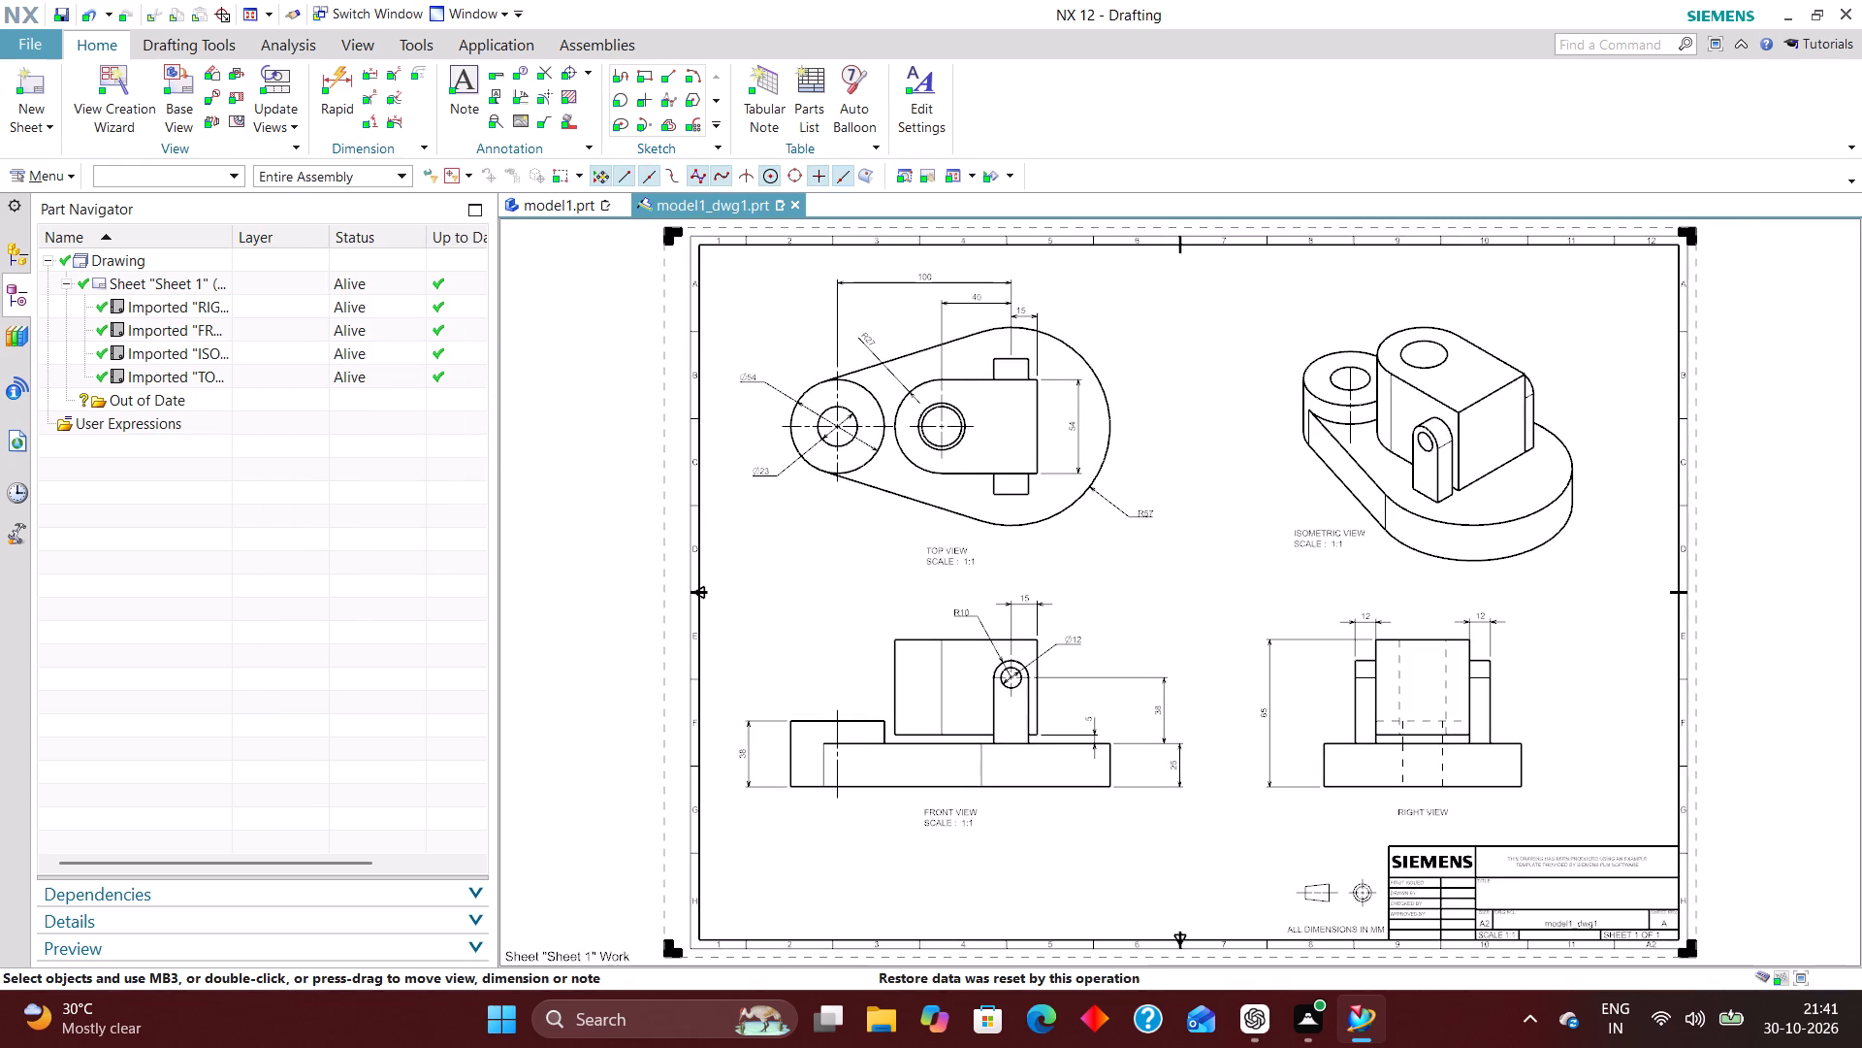
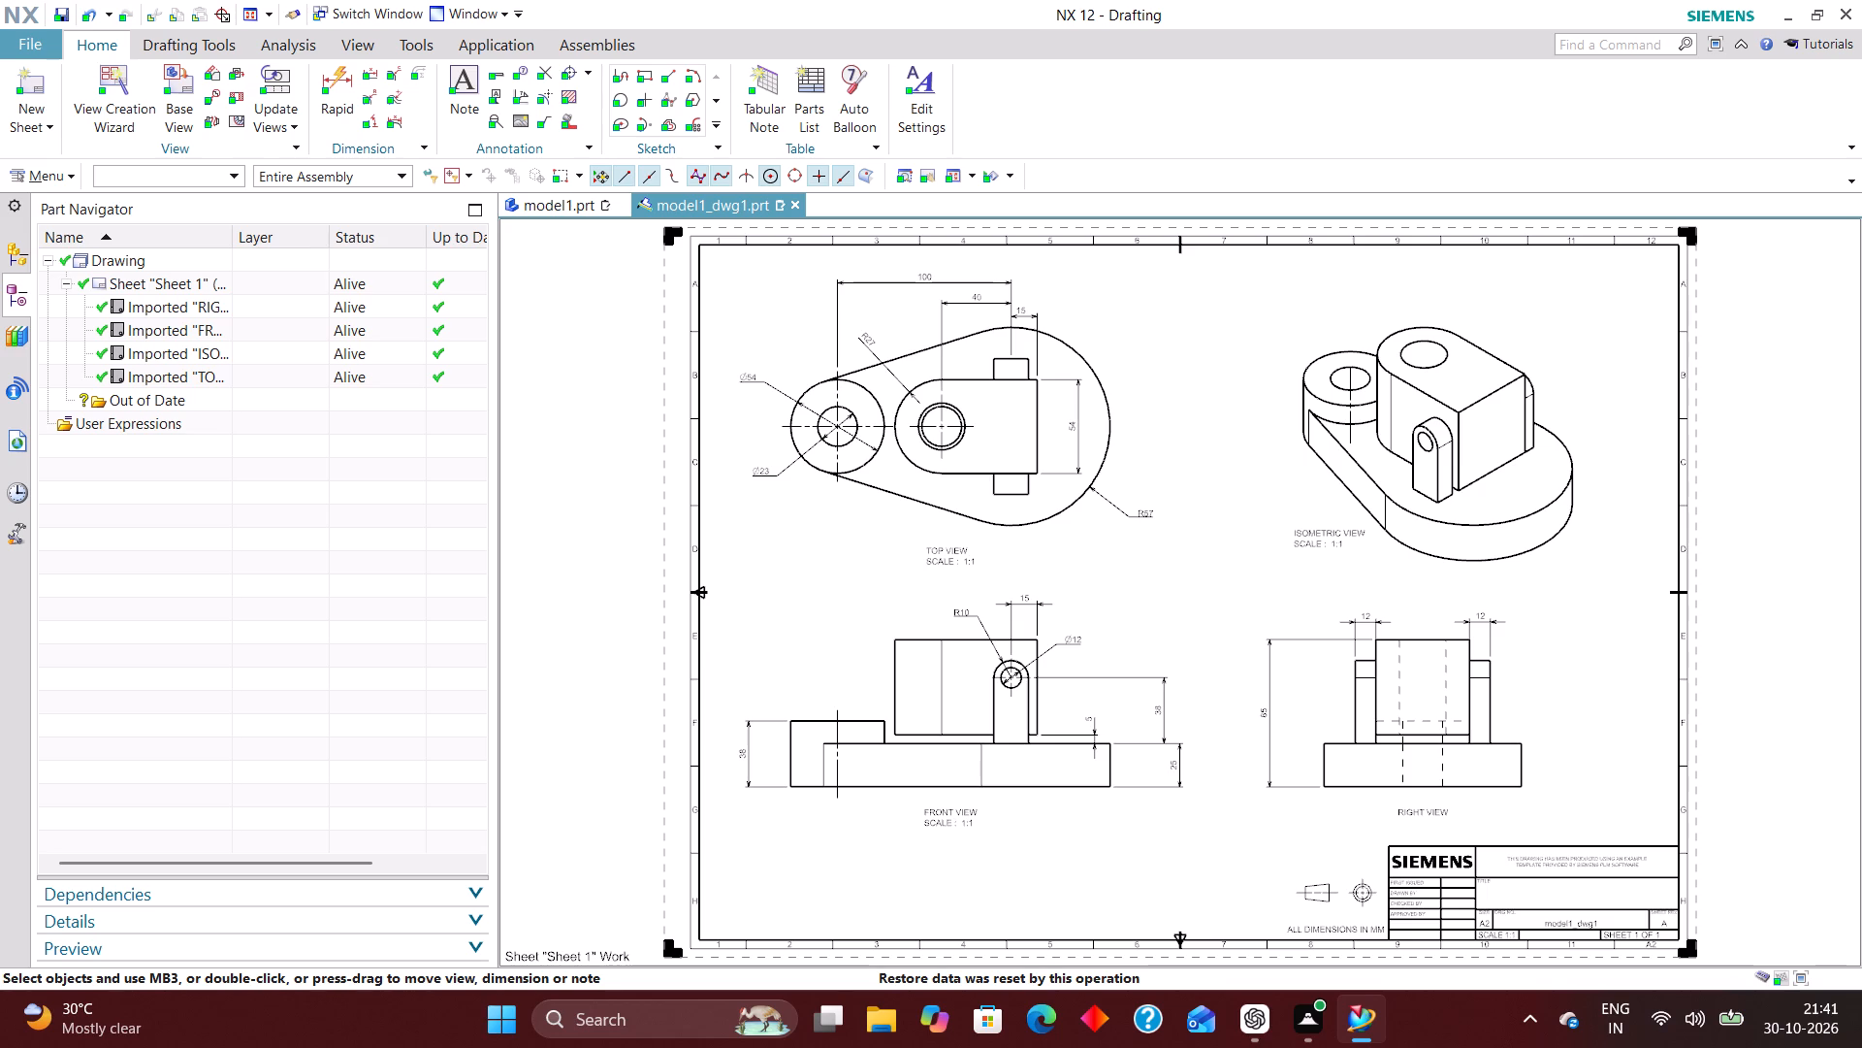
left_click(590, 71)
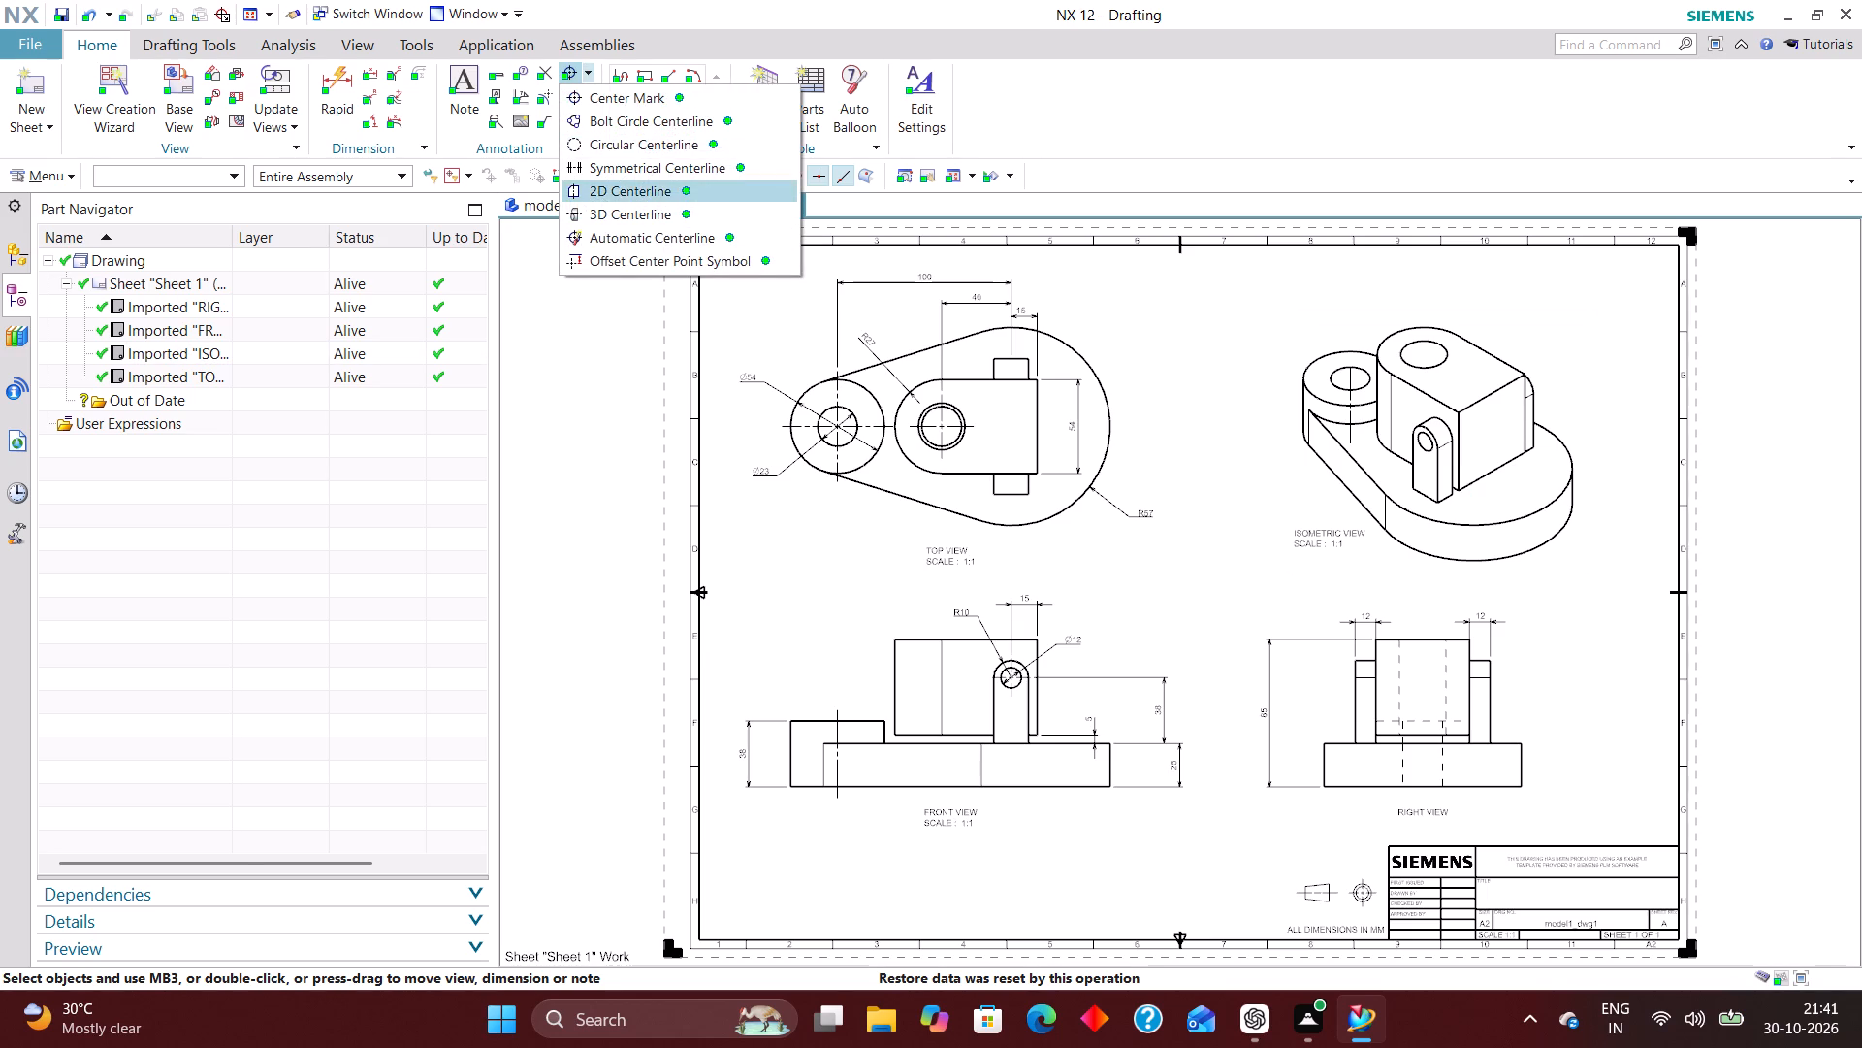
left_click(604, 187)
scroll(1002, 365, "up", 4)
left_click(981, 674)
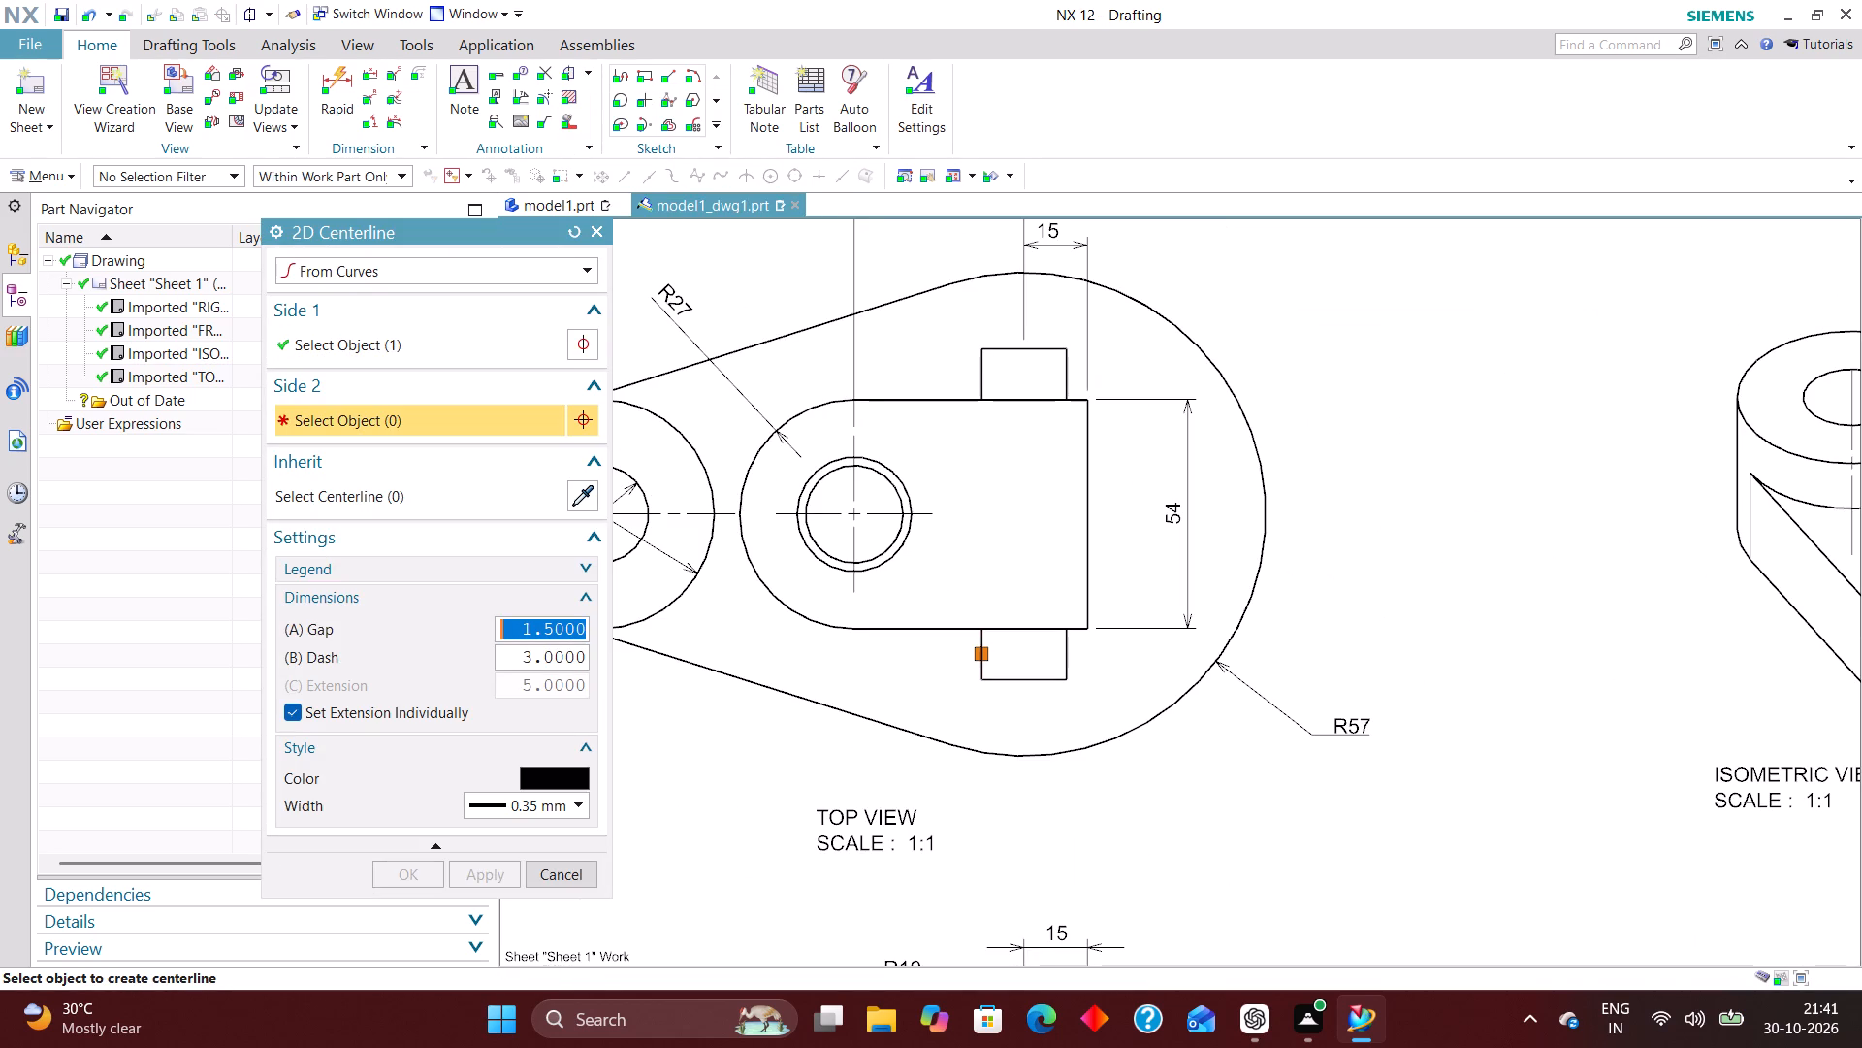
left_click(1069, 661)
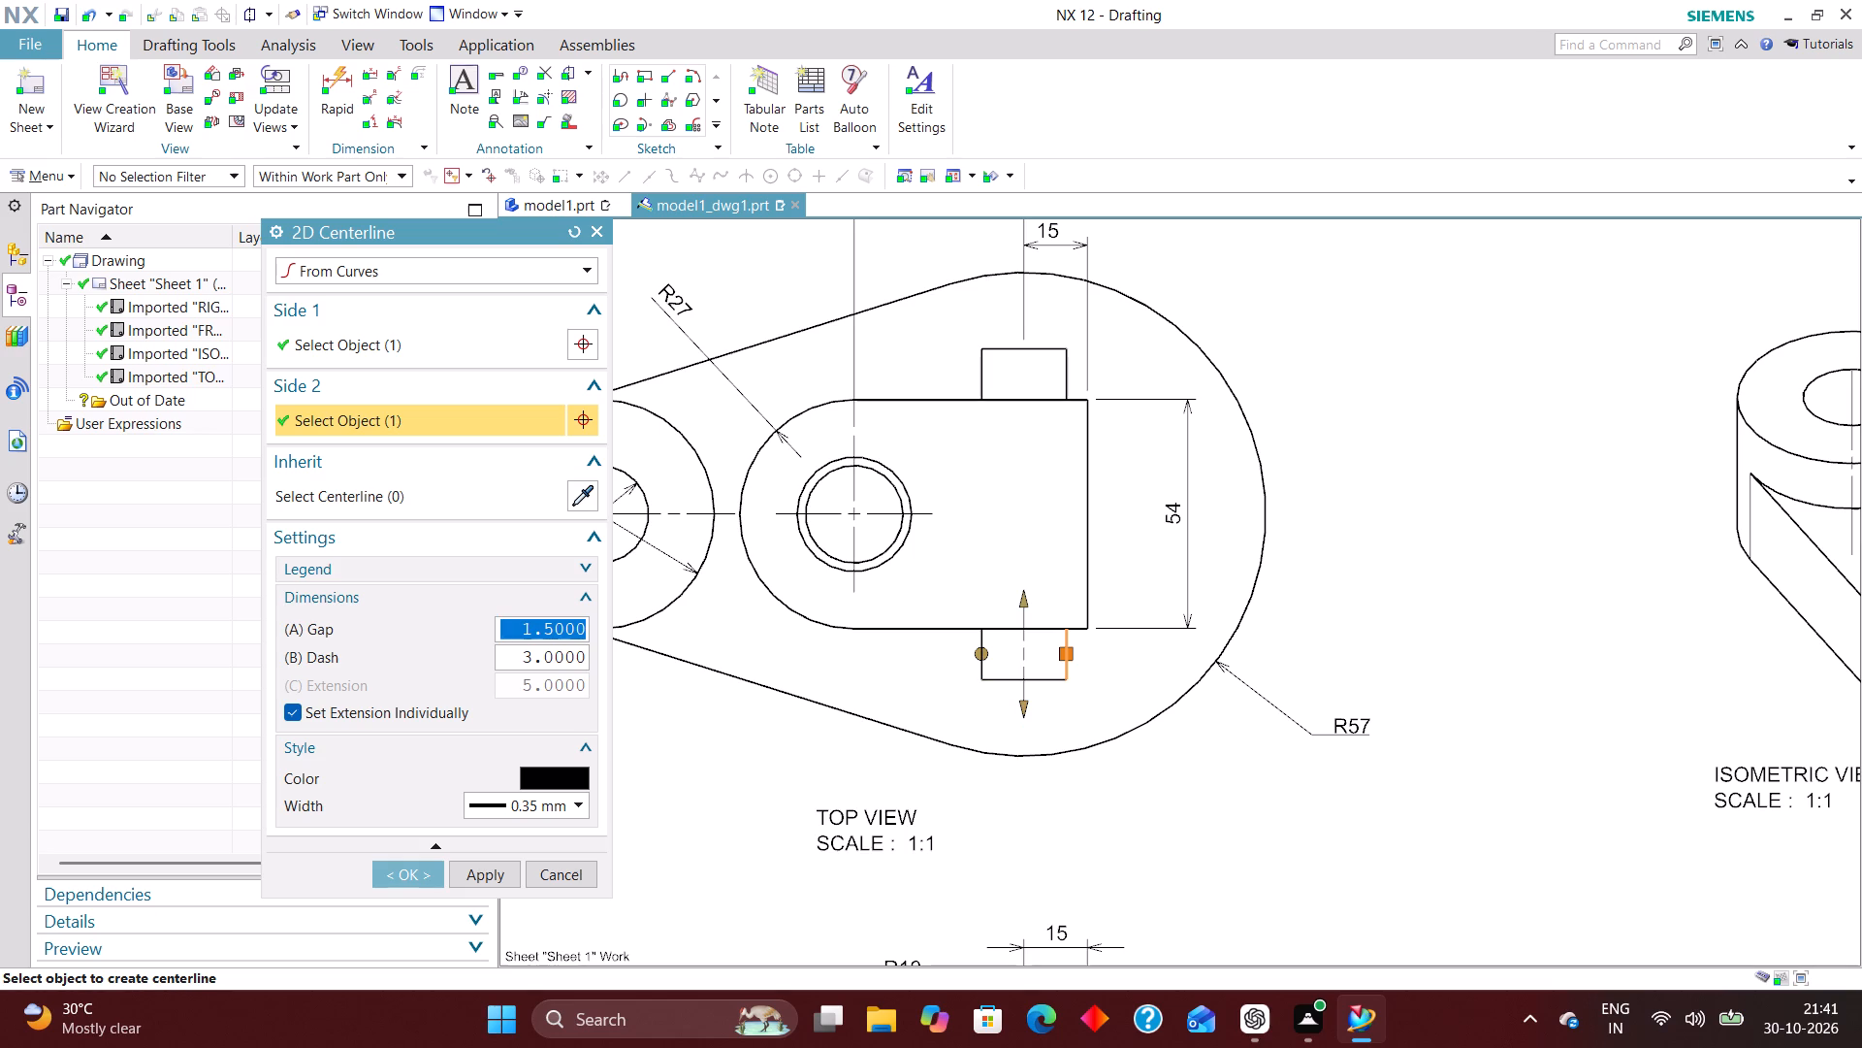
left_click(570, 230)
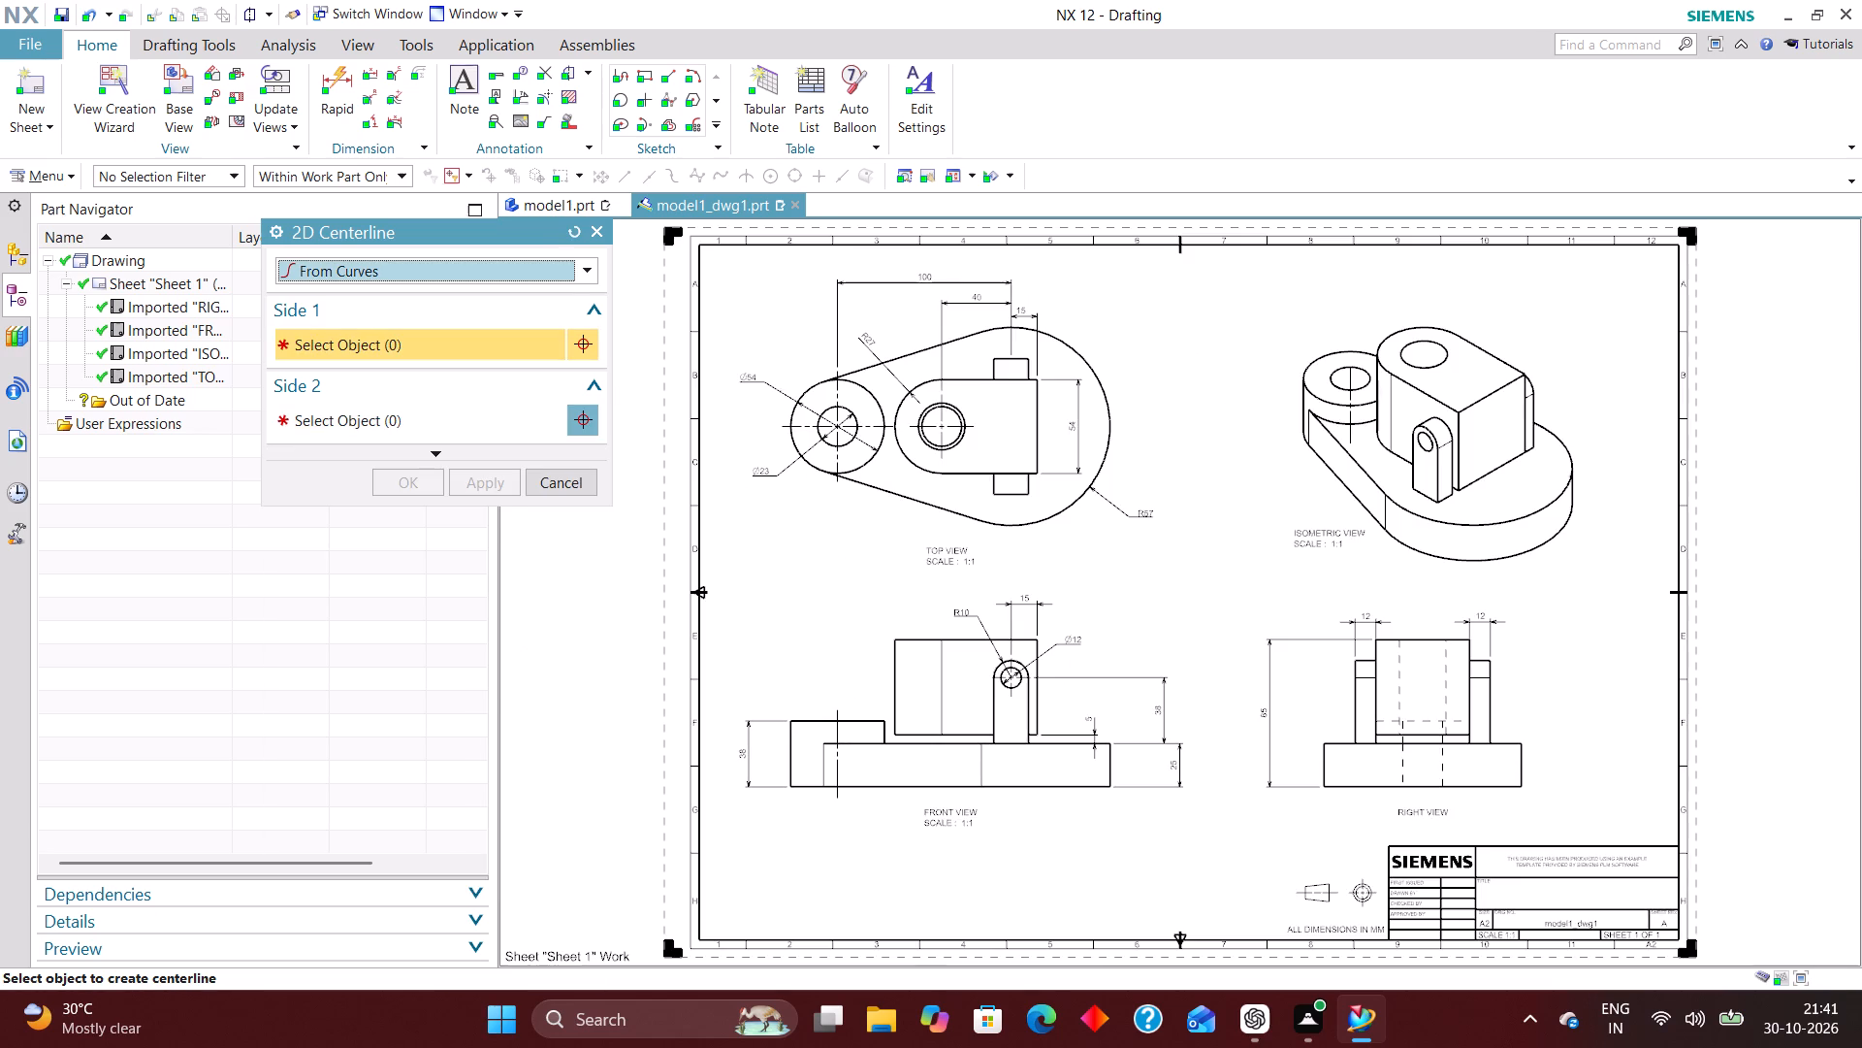
Create a 2D centerline between the two side edges of the upper rectangular tab in the top view.
scroll(1015, 362, "up", 5)
left_click(951, 380)
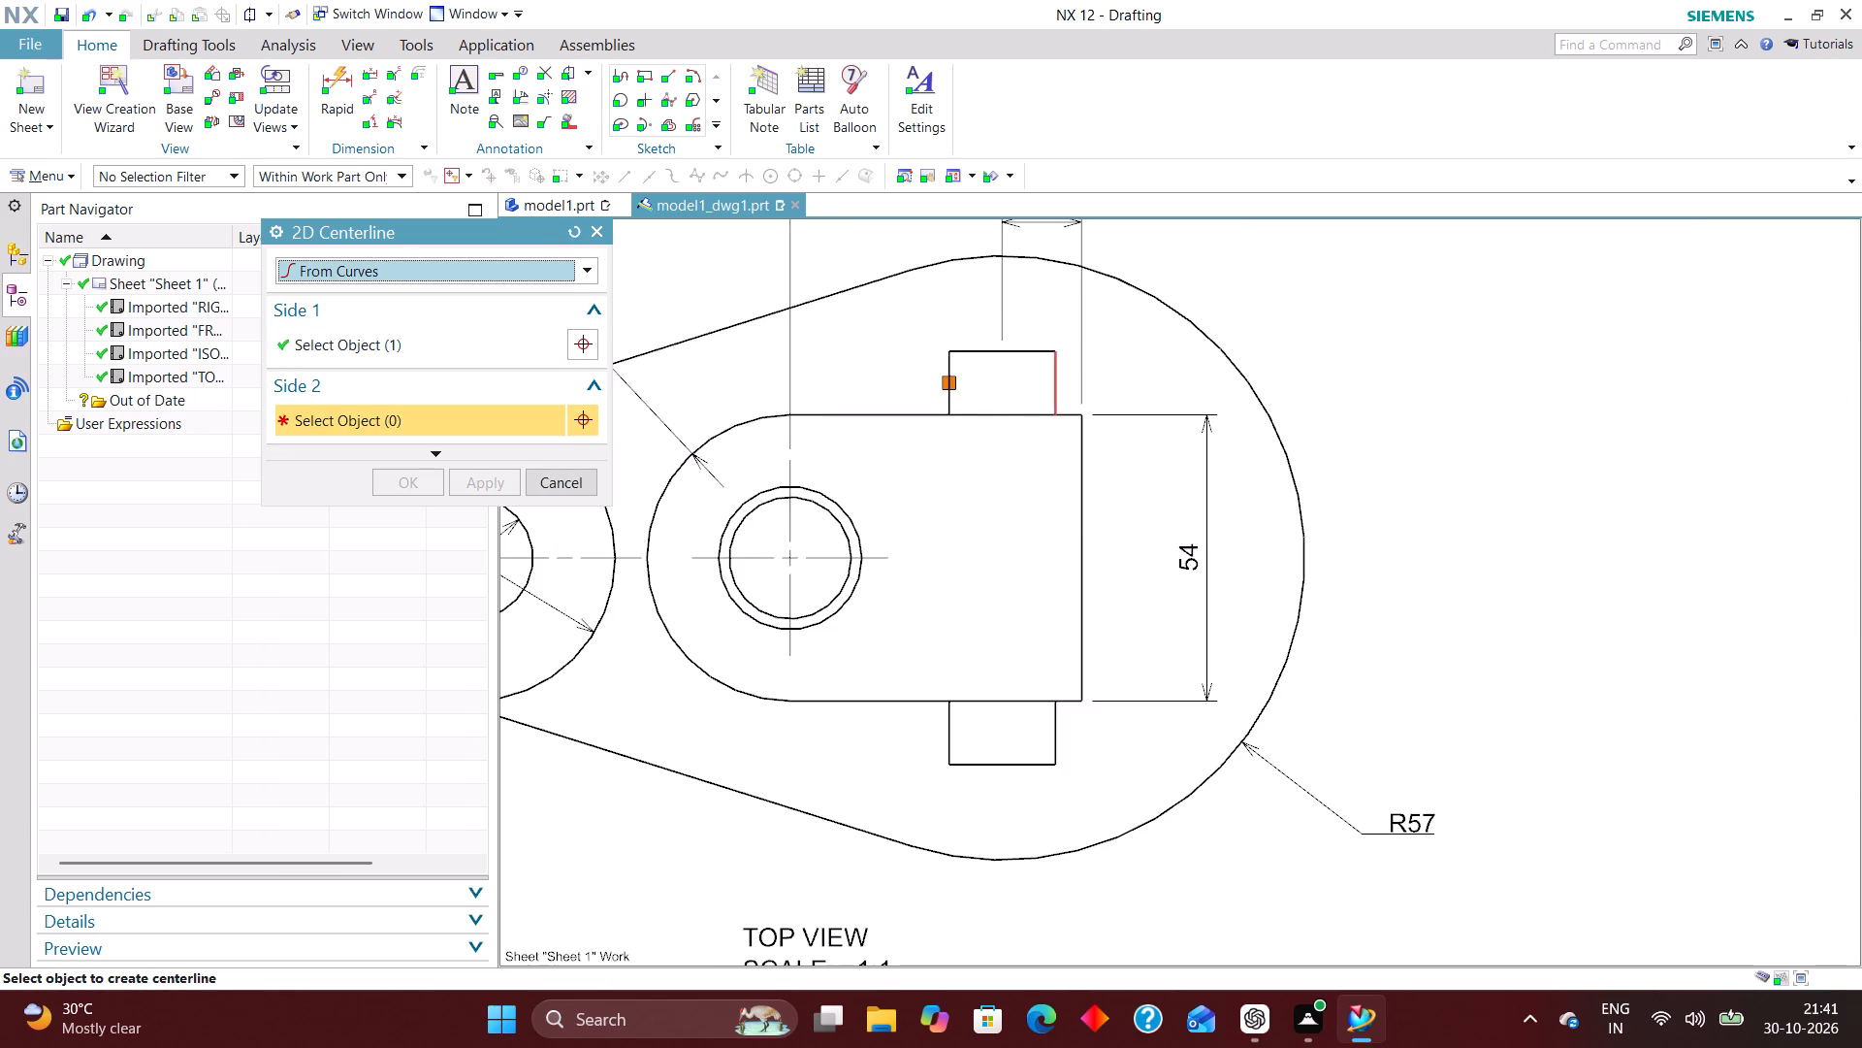
left_click(1055, 382)
left_click(408, 484)
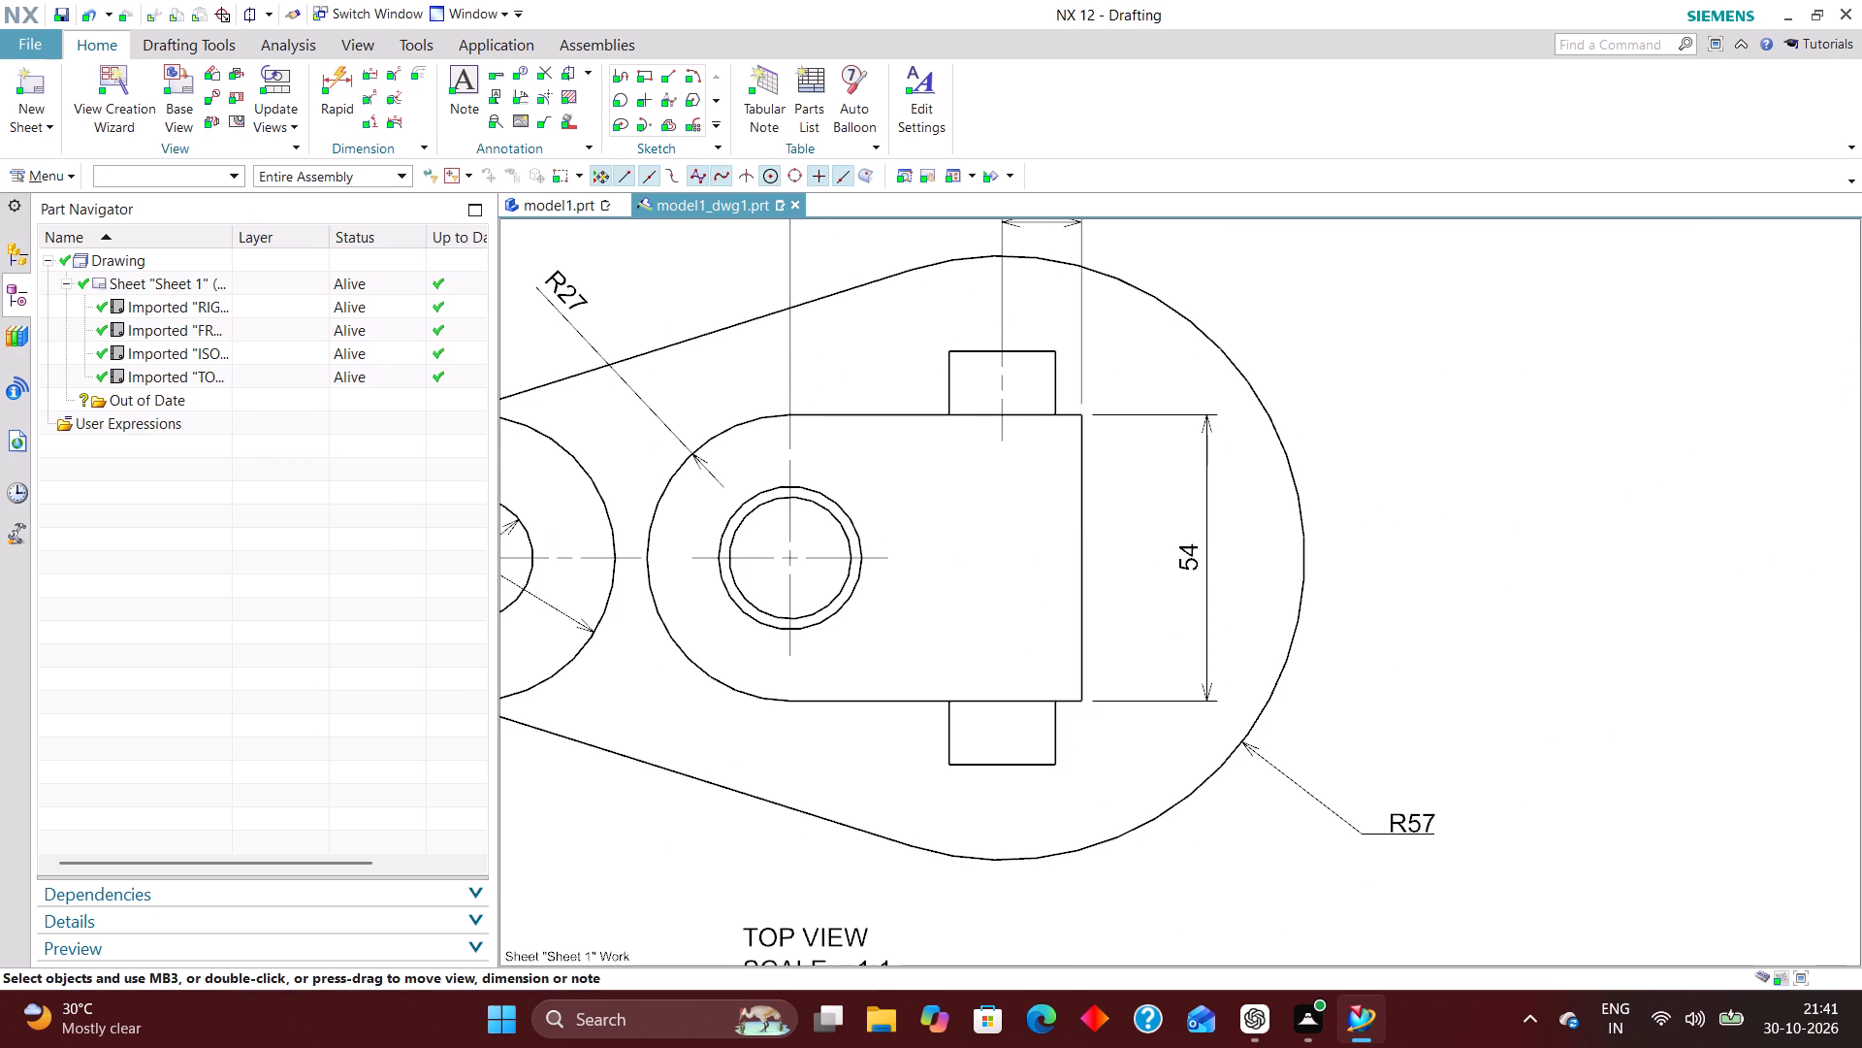
Unlock the empty Label7 title cell and the Label20 cell in the title block definition.
scroll(910, 467, "down", 5)
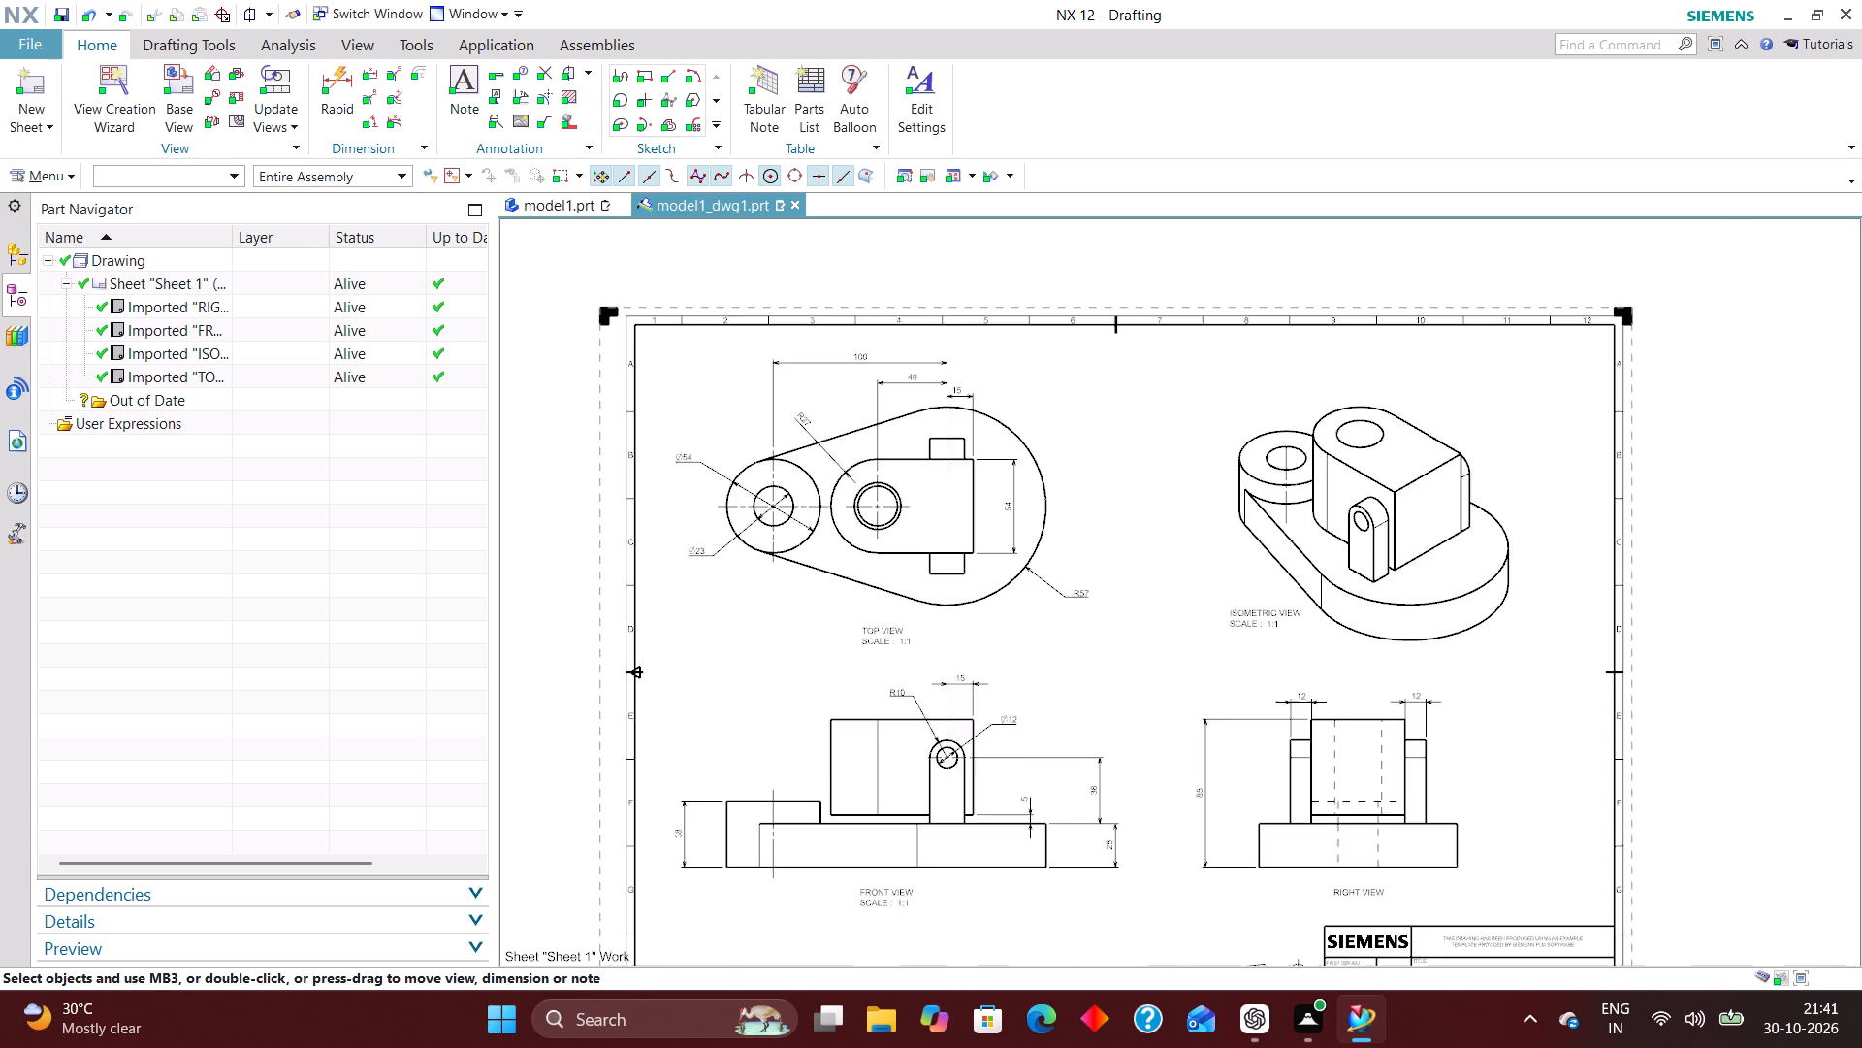
scroll(1134, 475, "up", 2)
right_click_drag(1144, 392, 1041, 632)
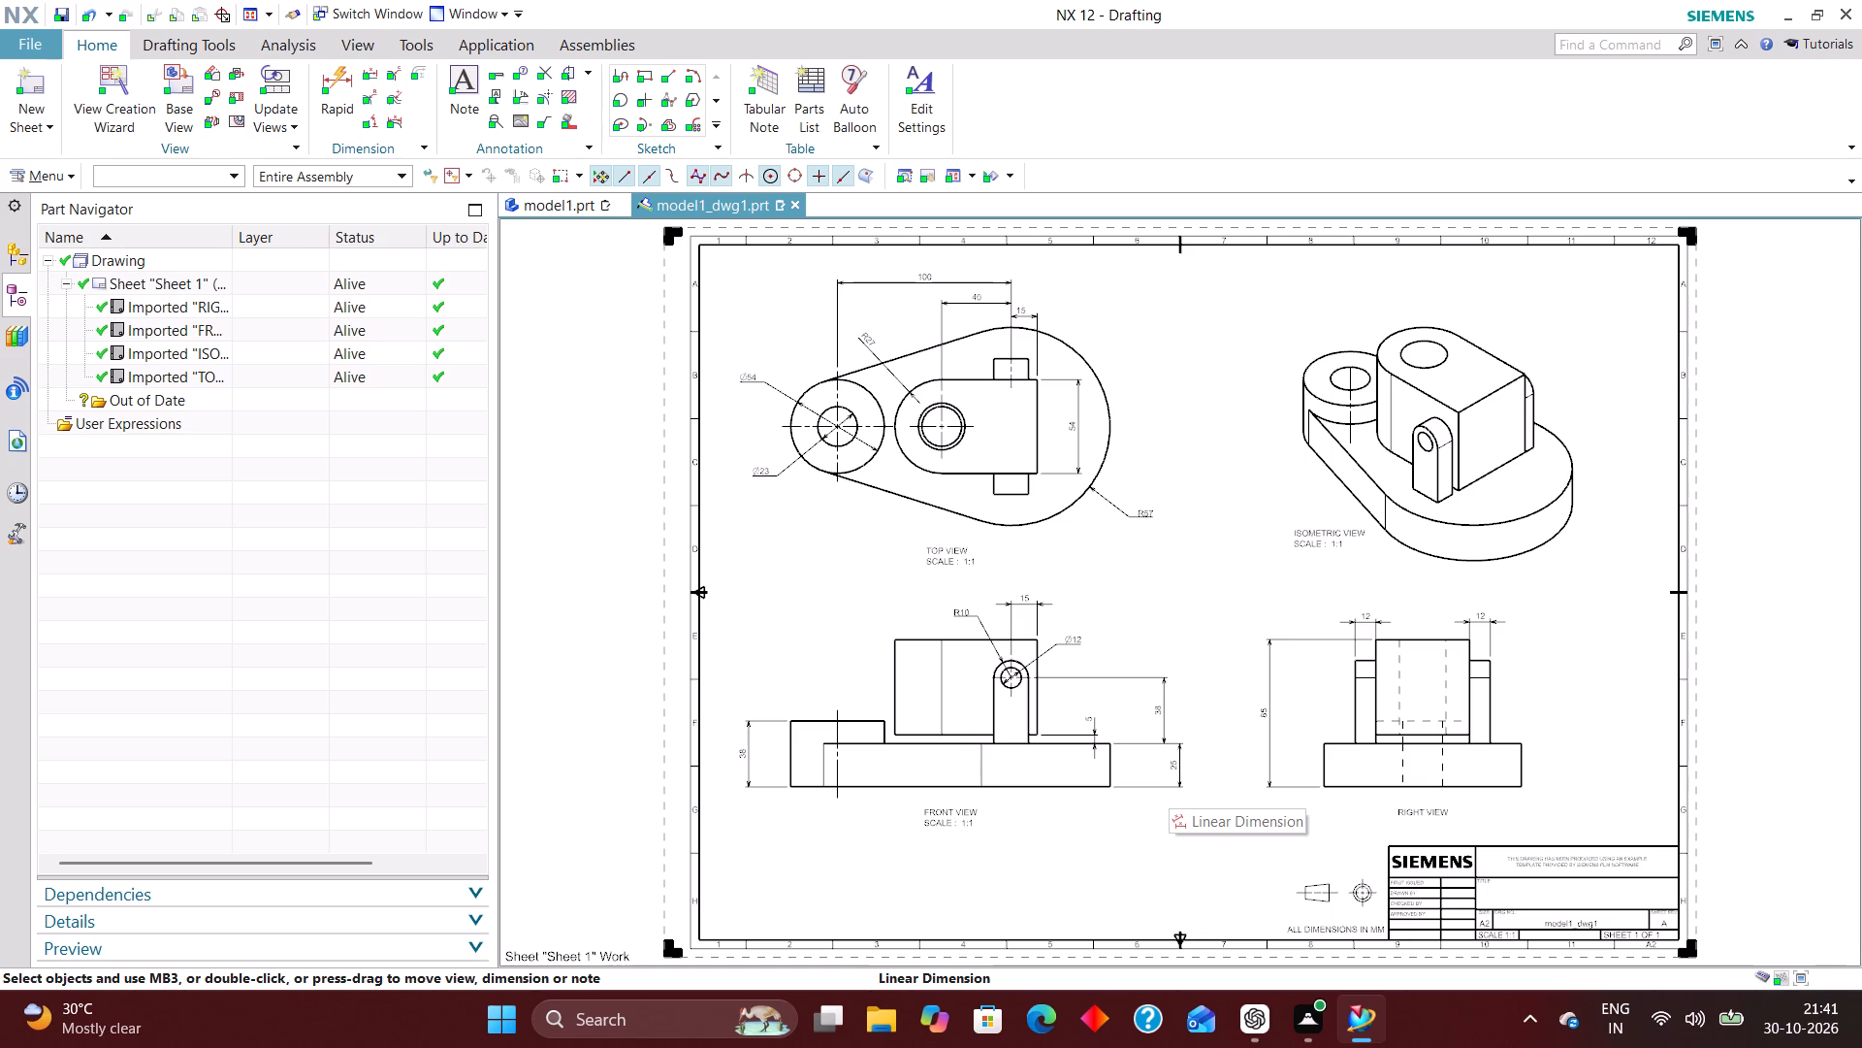
key("ctrl+l")
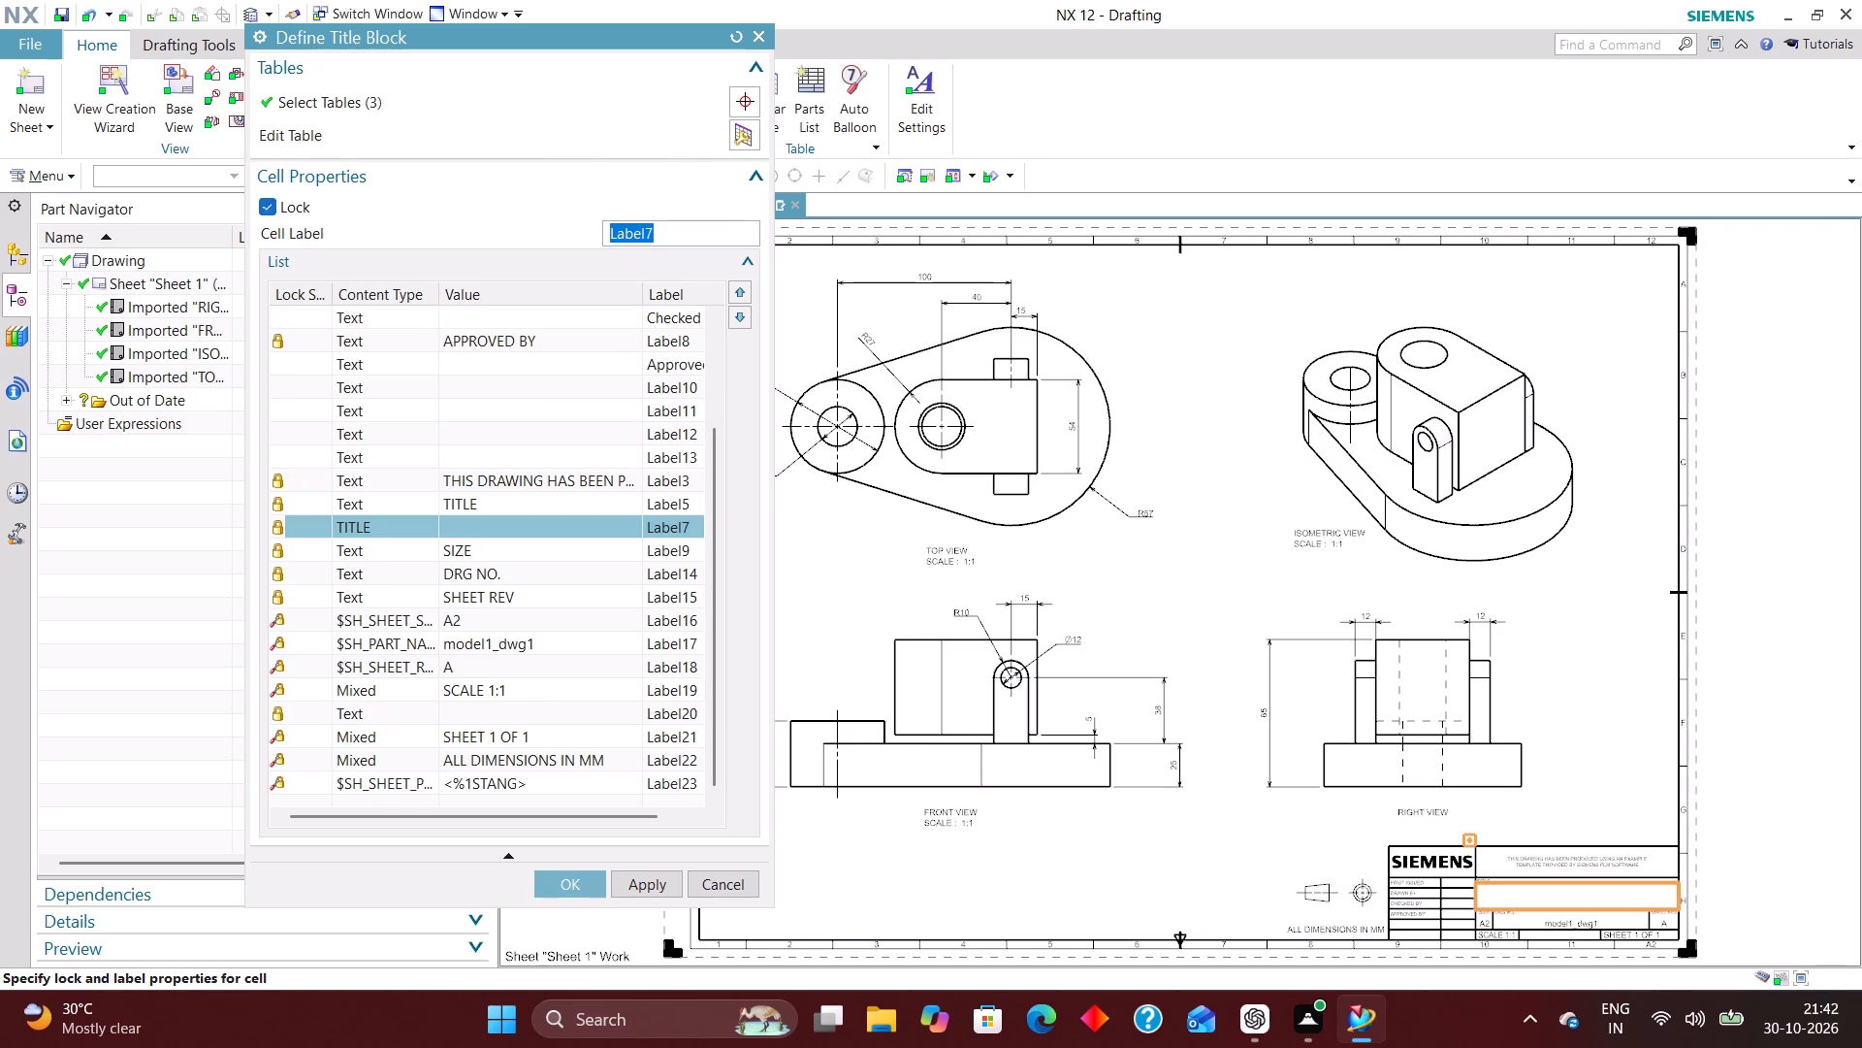
left_click(263, 200)
scroll(374, 601, "down", 5)
left_click(300, 717)
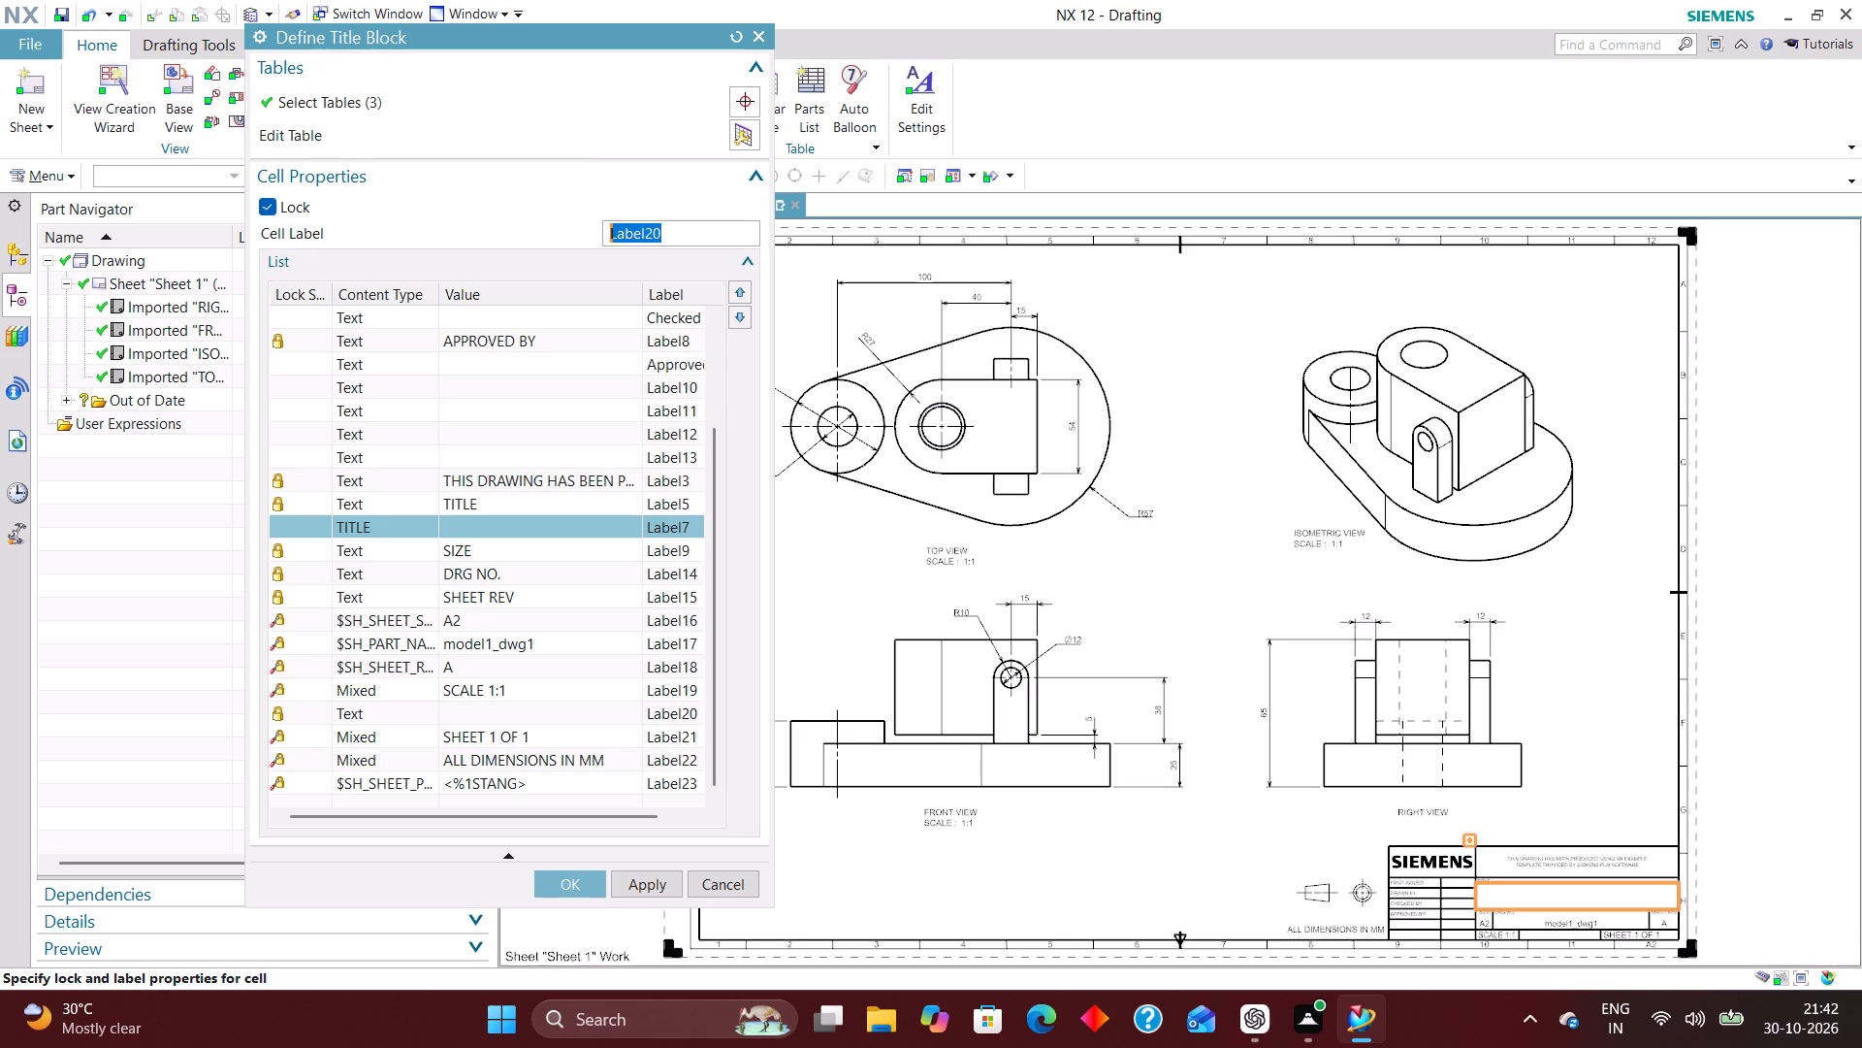
left_click(270, 209)
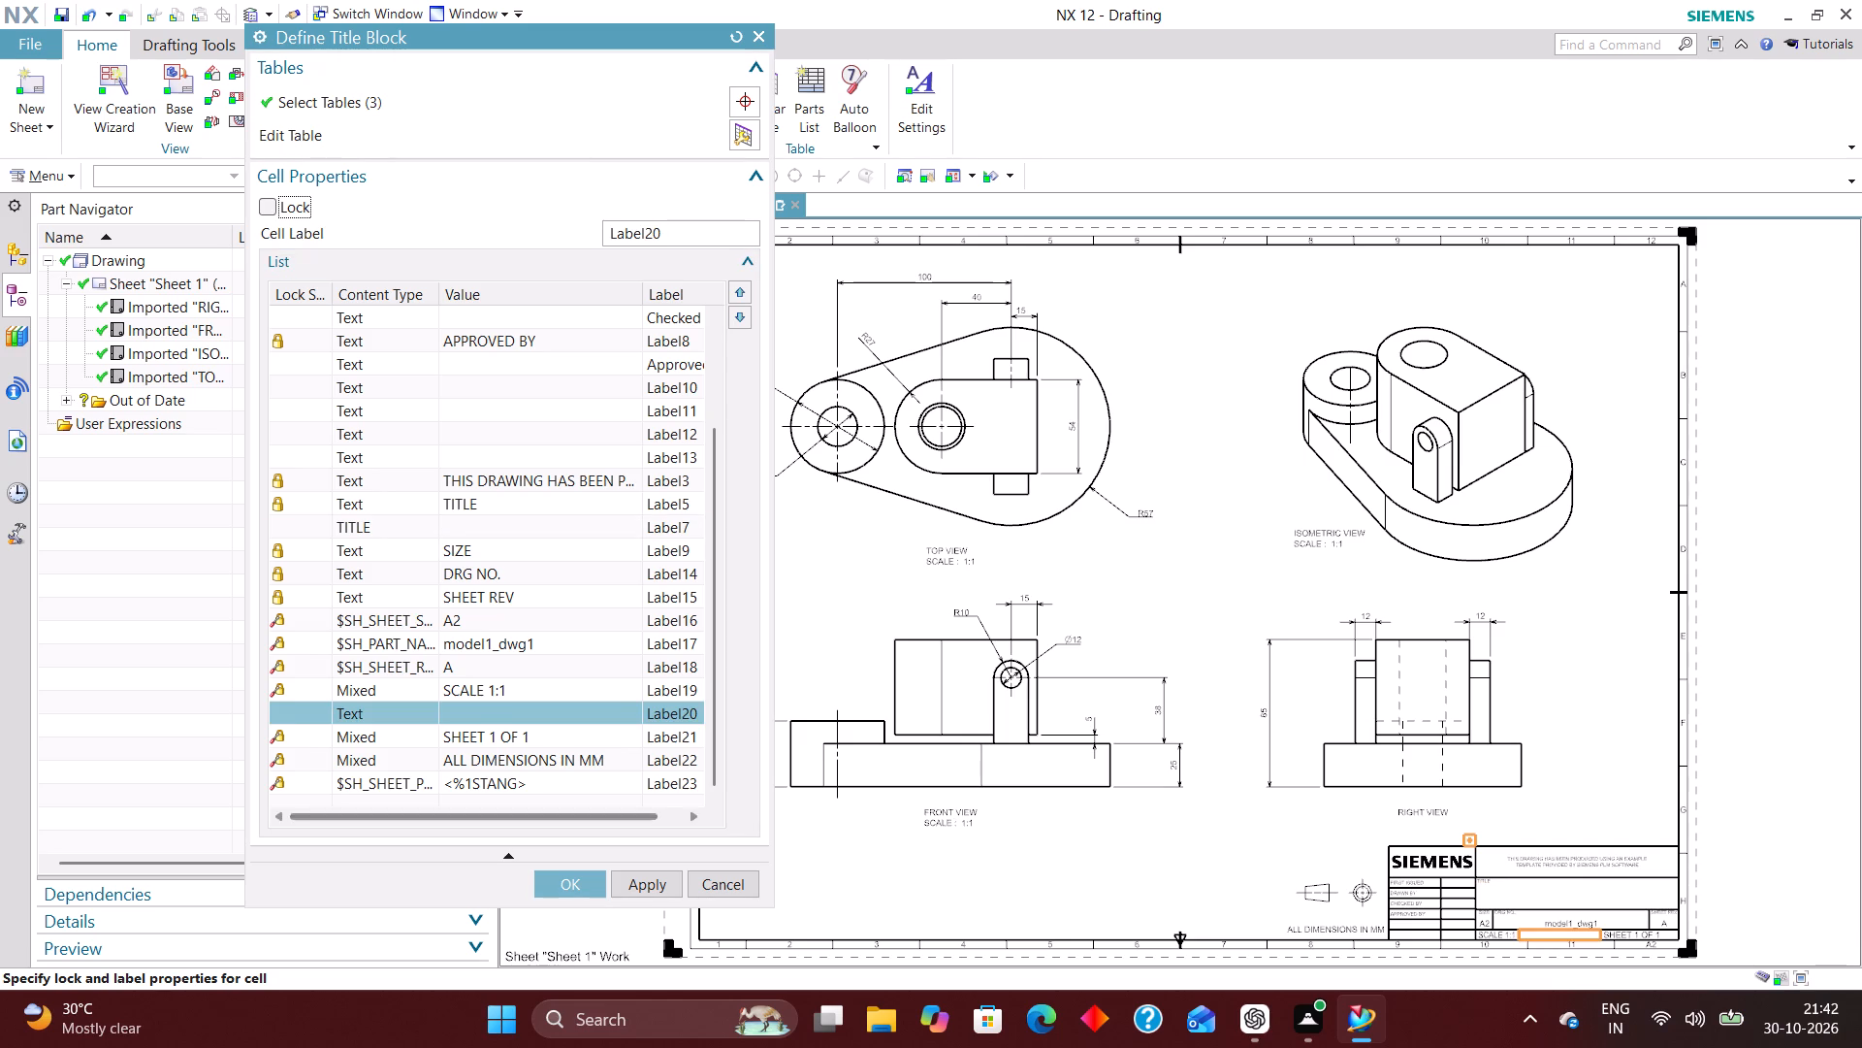
left_click(583, 882)
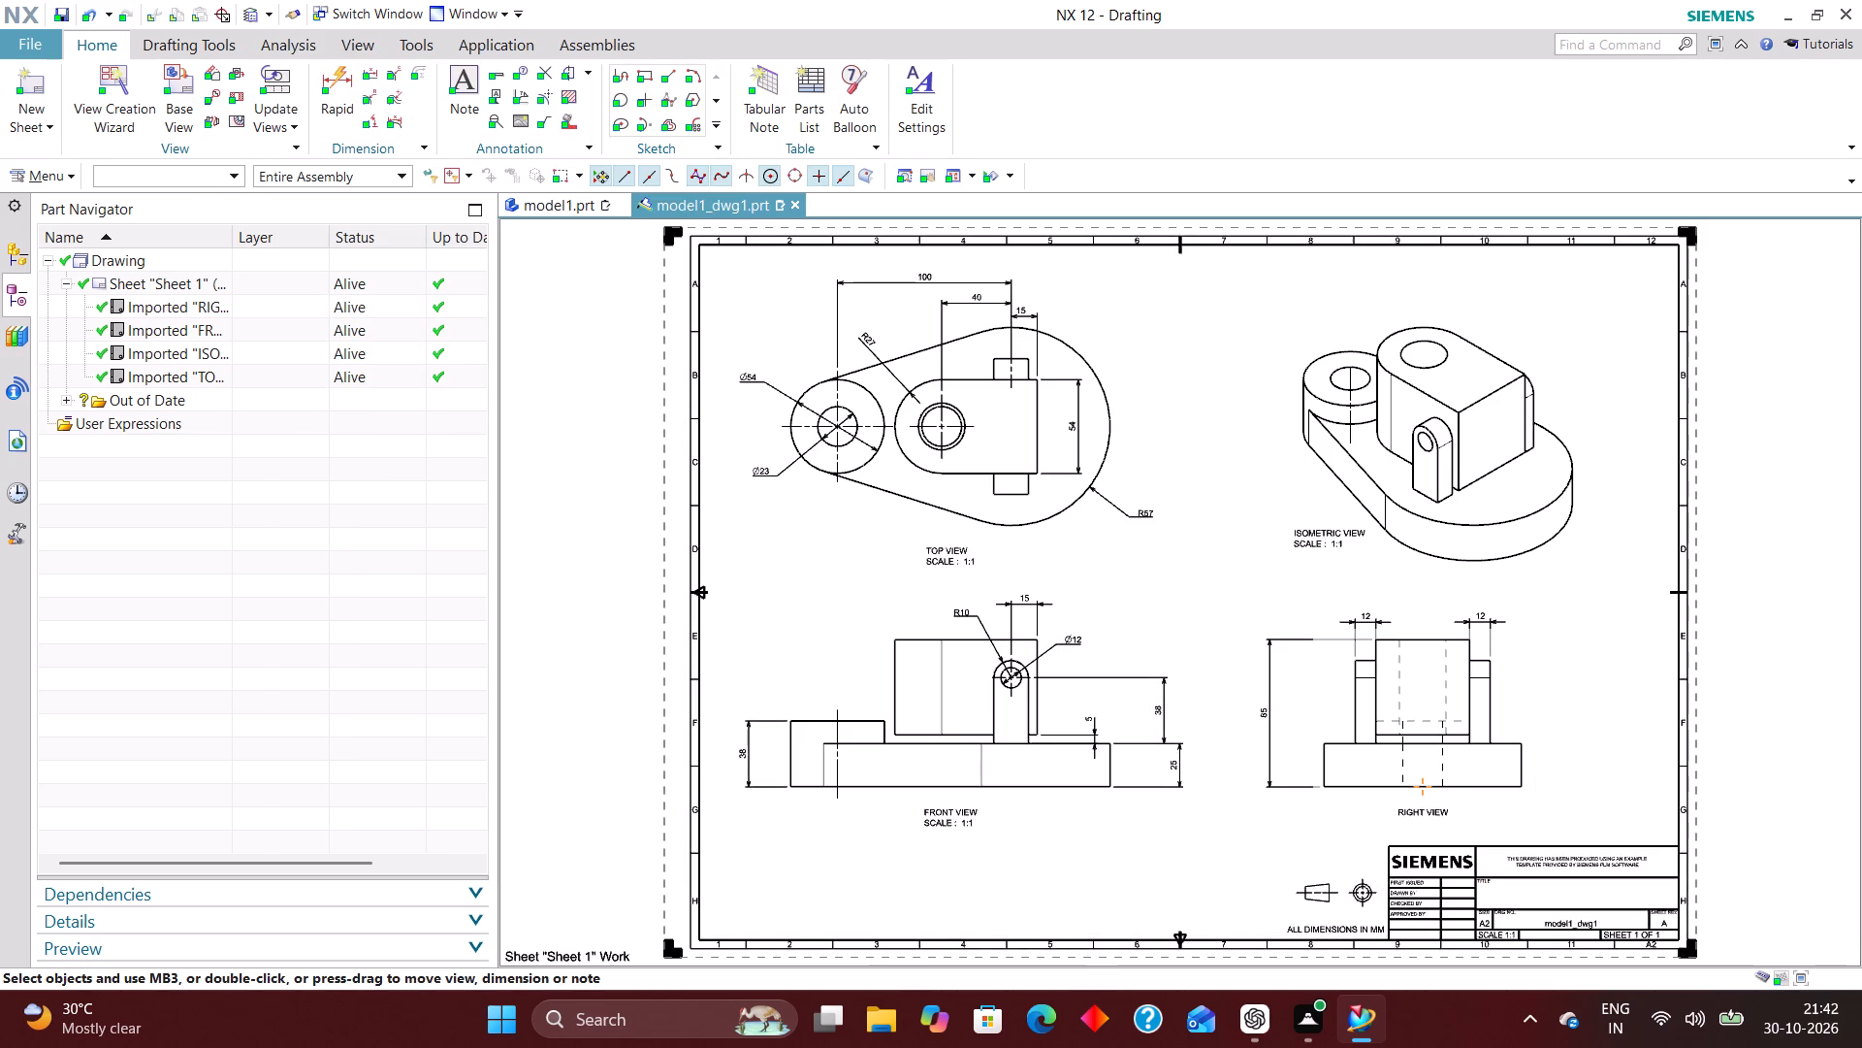
Set the material value in the title block's Label11 cell to STEEL.
right_click(1370, 876)
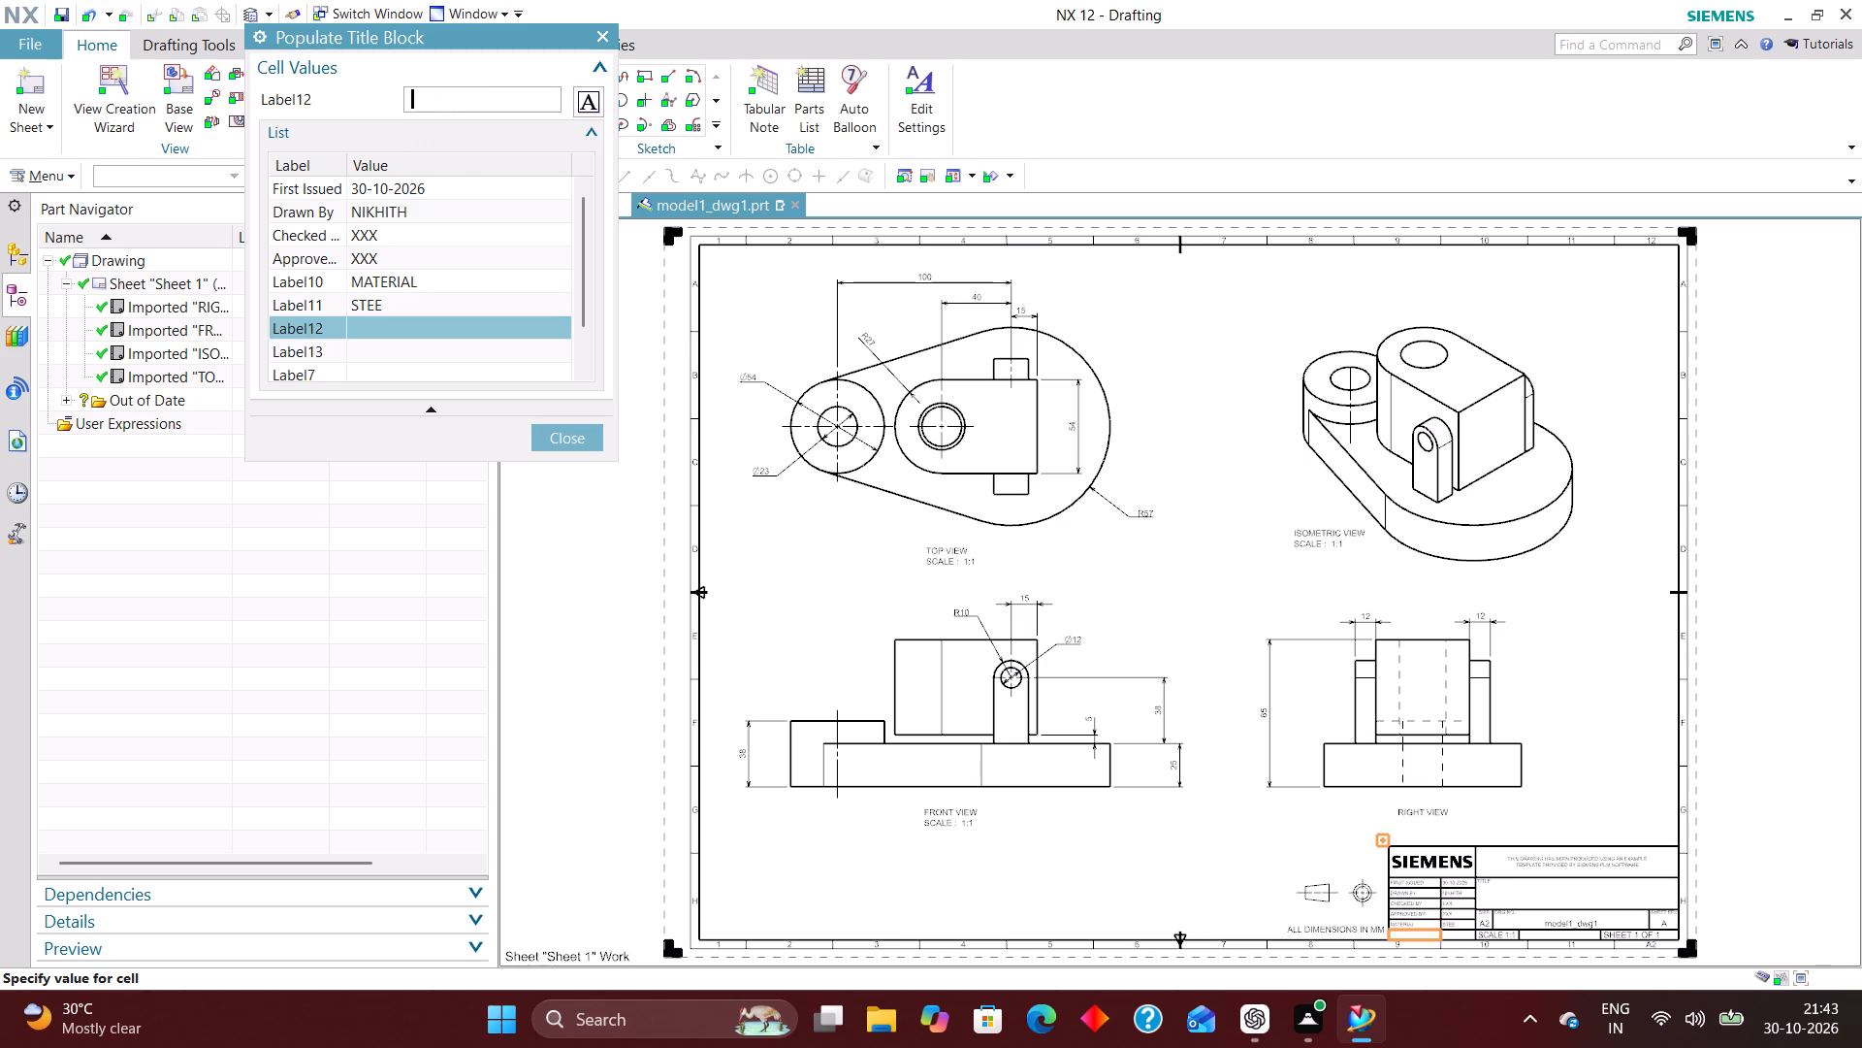
left_click(400, 310)
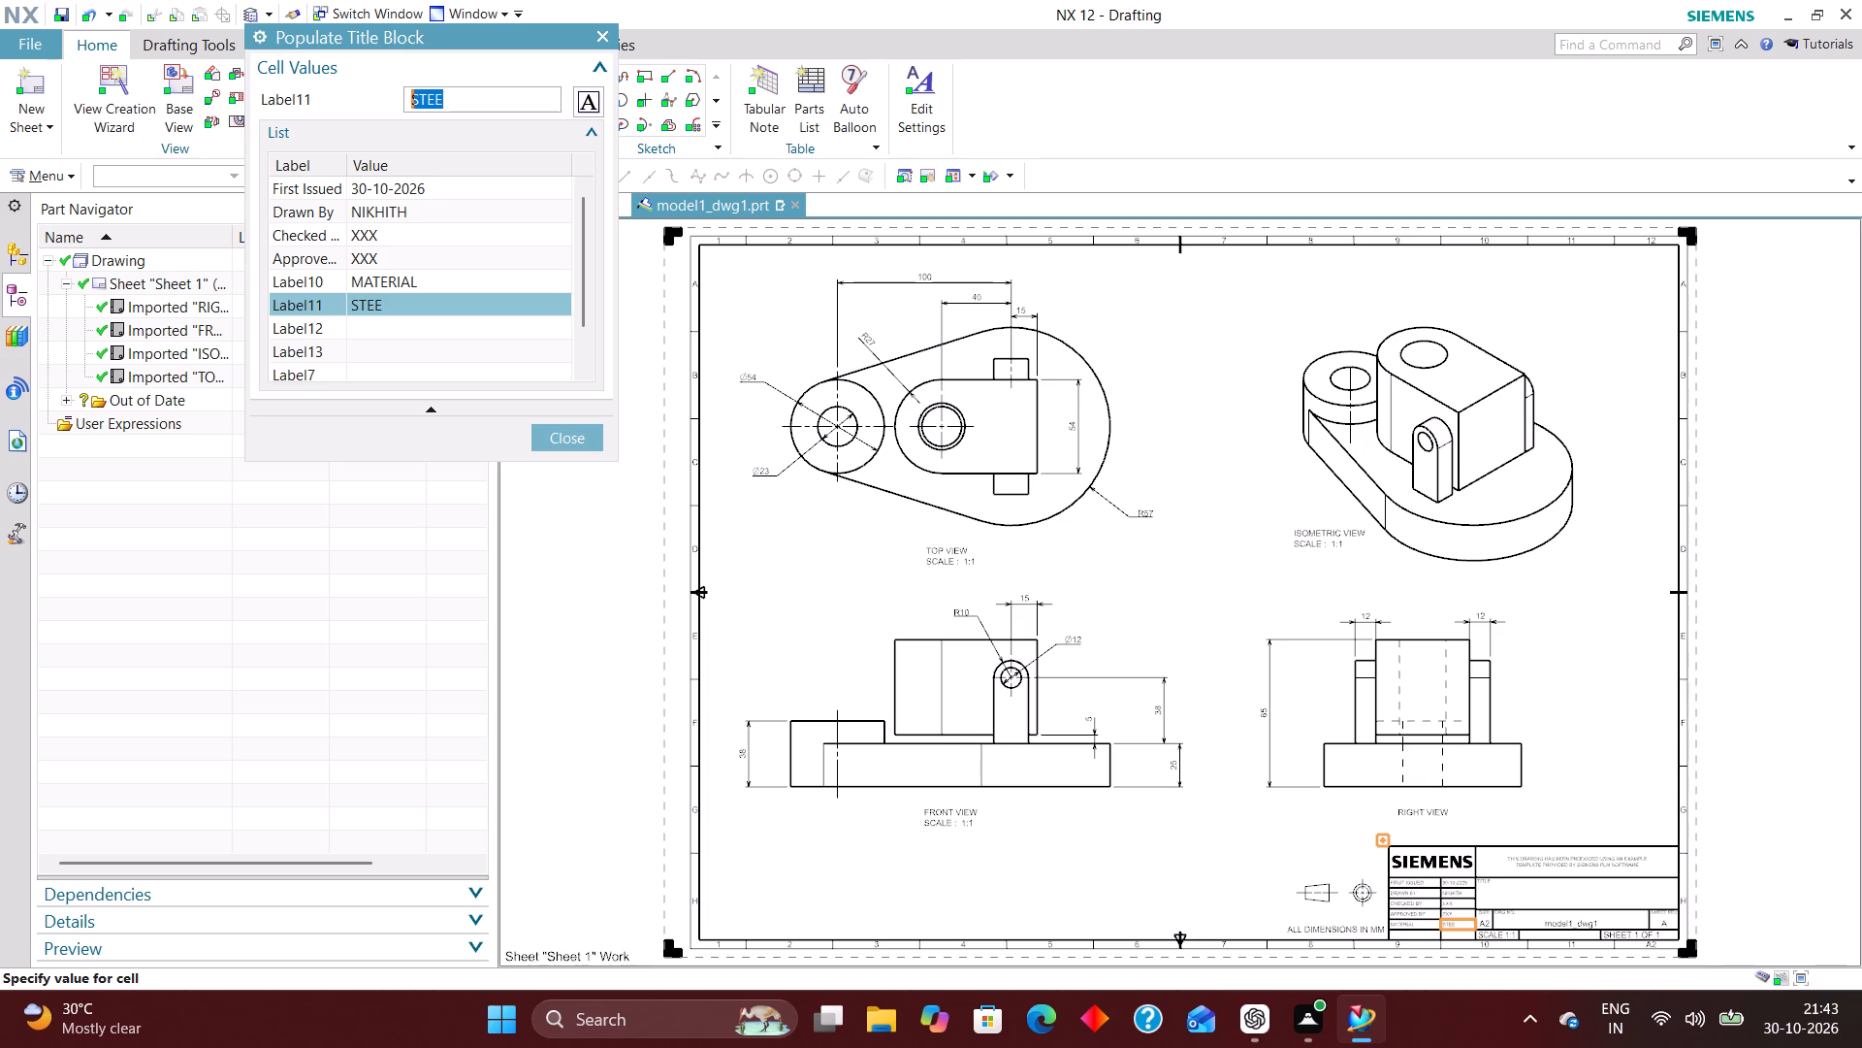
left_click(463, 96)
key("l")
key("Return")
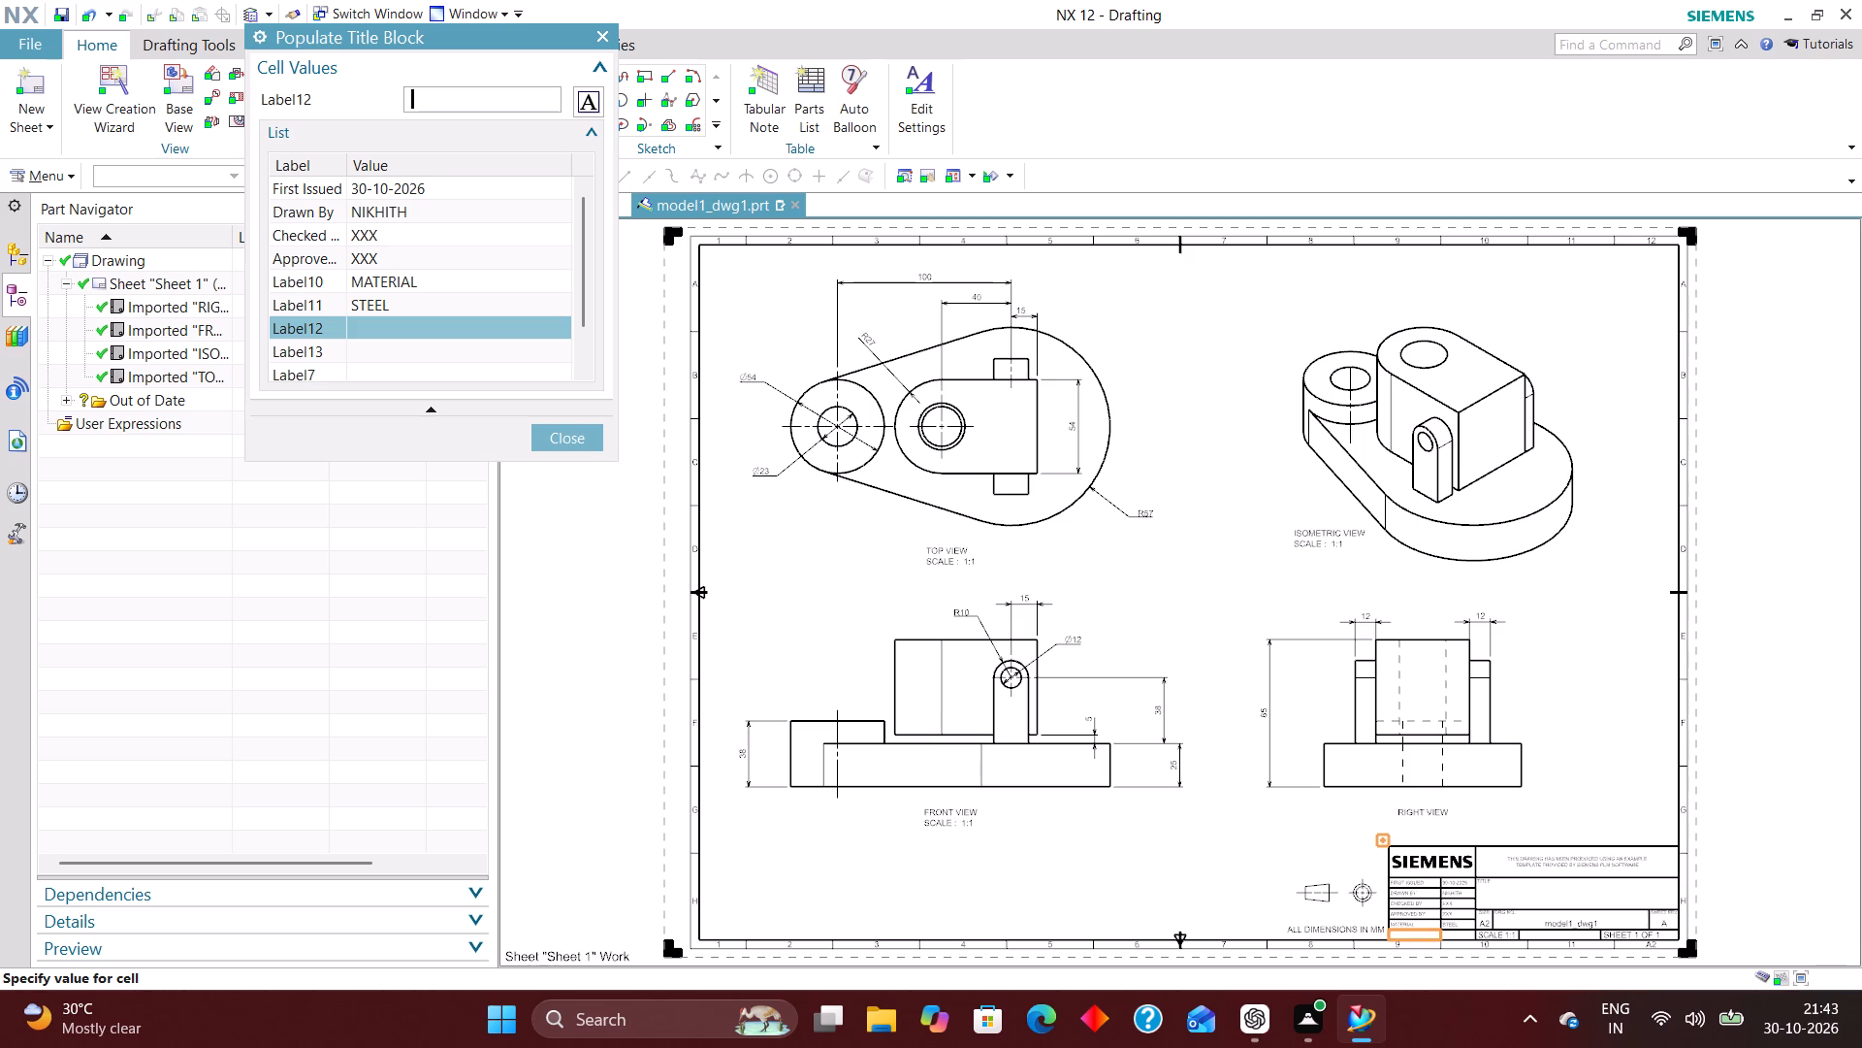
Fill the title block's Label12 cell with WEIGHT (kg).
type("WEIGHT")
key("space")
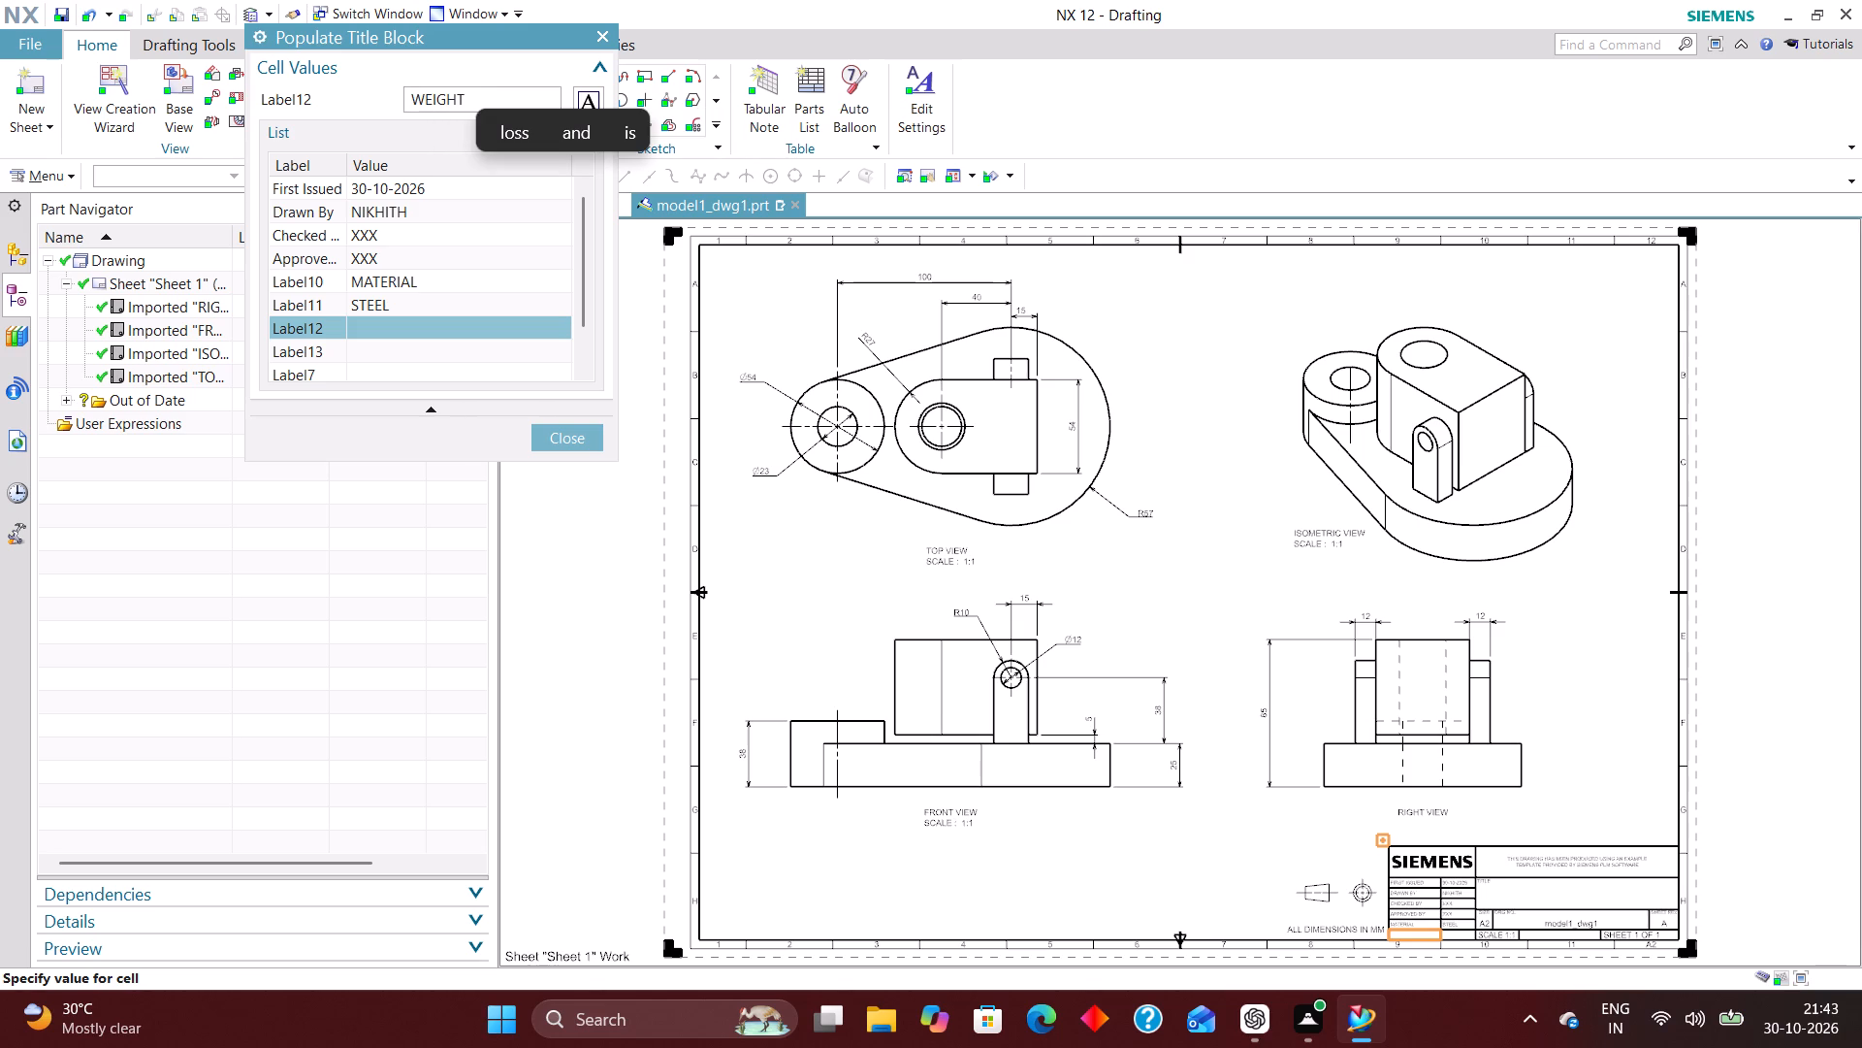
type("()")
key("shift+Left")
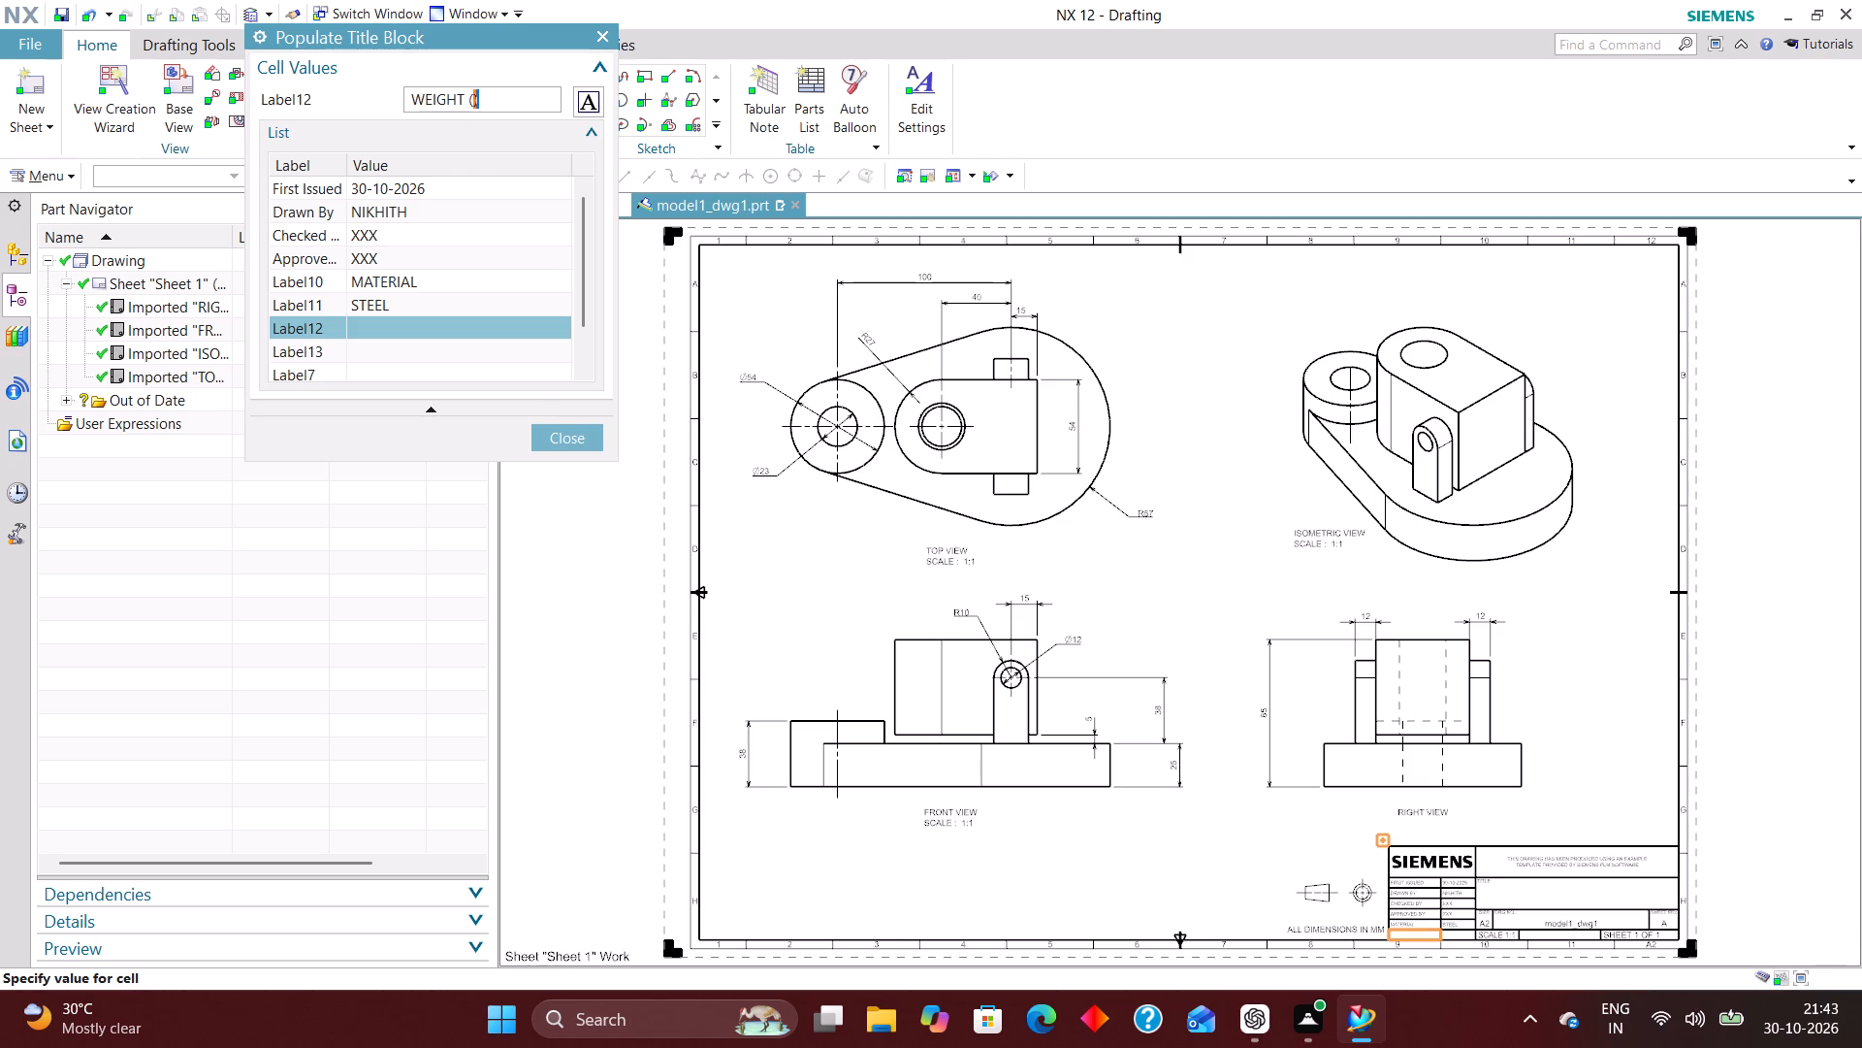
left_click(484, 100)
key("Left")
key("shift+k")
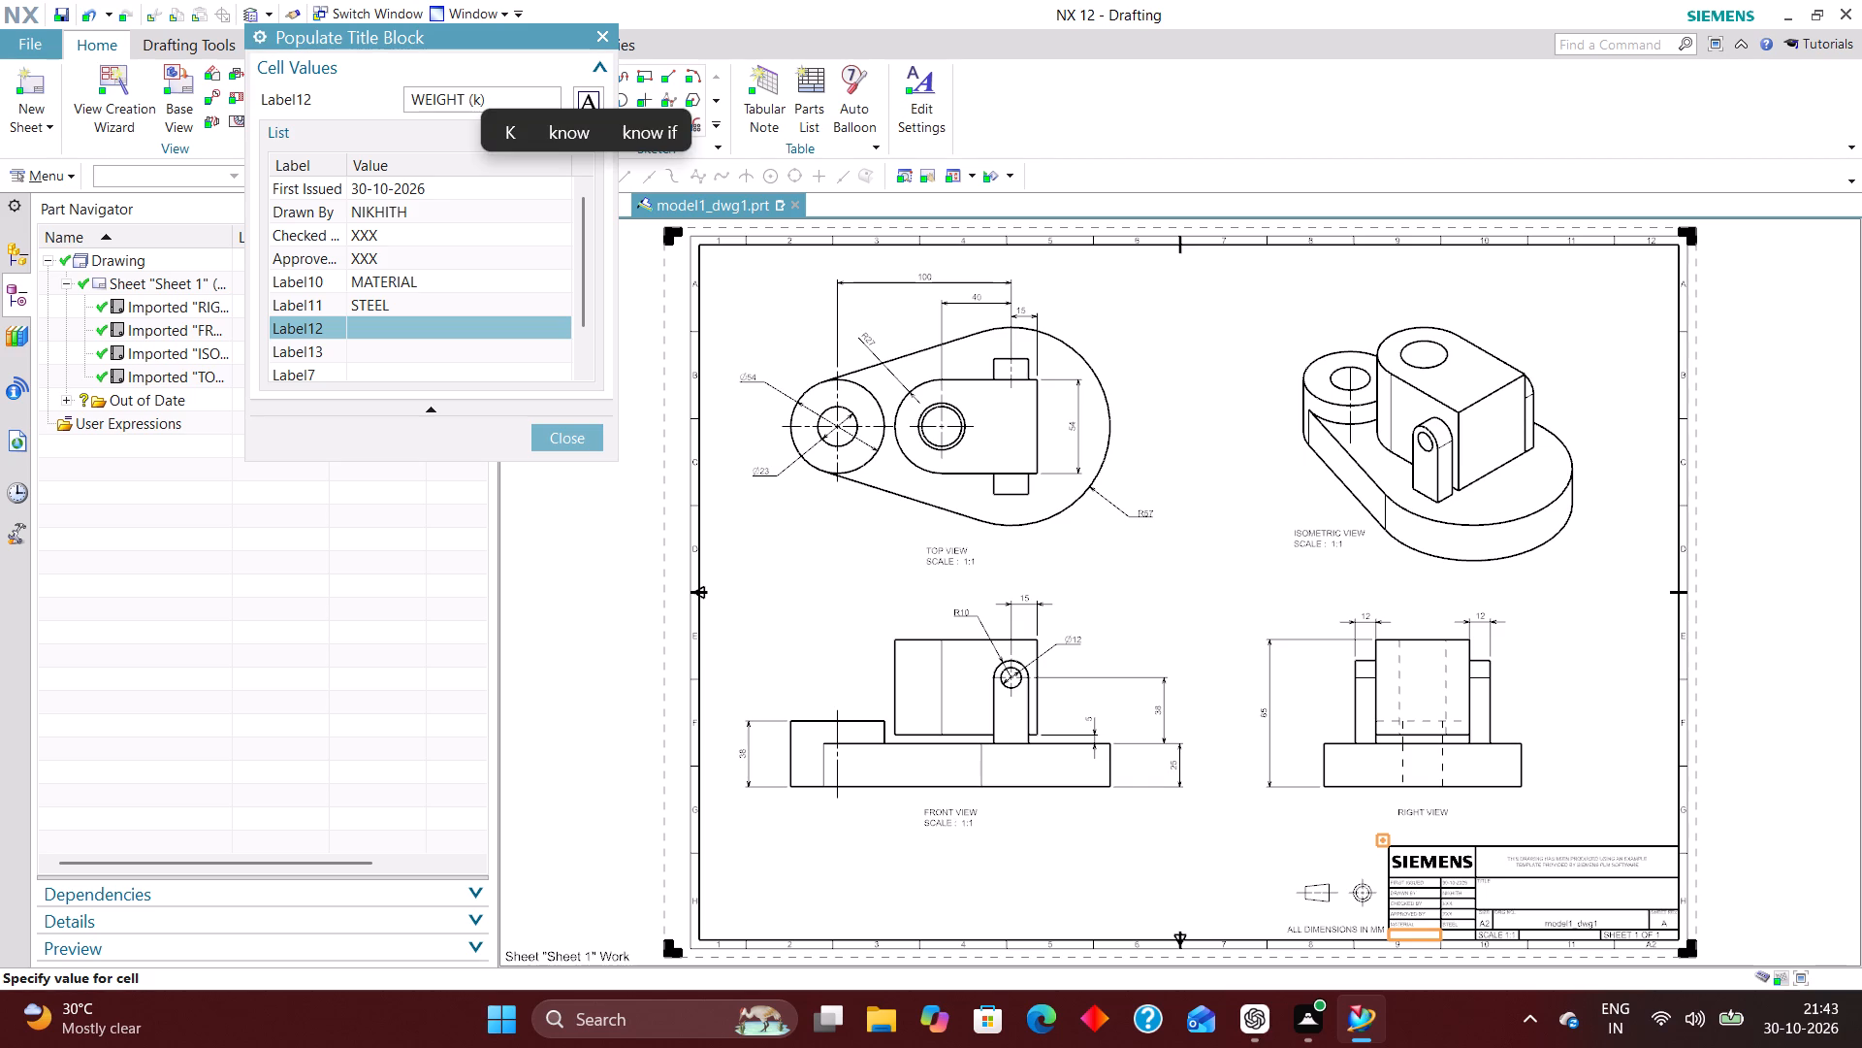
key("shift+g")
key("Right")
key("Right")
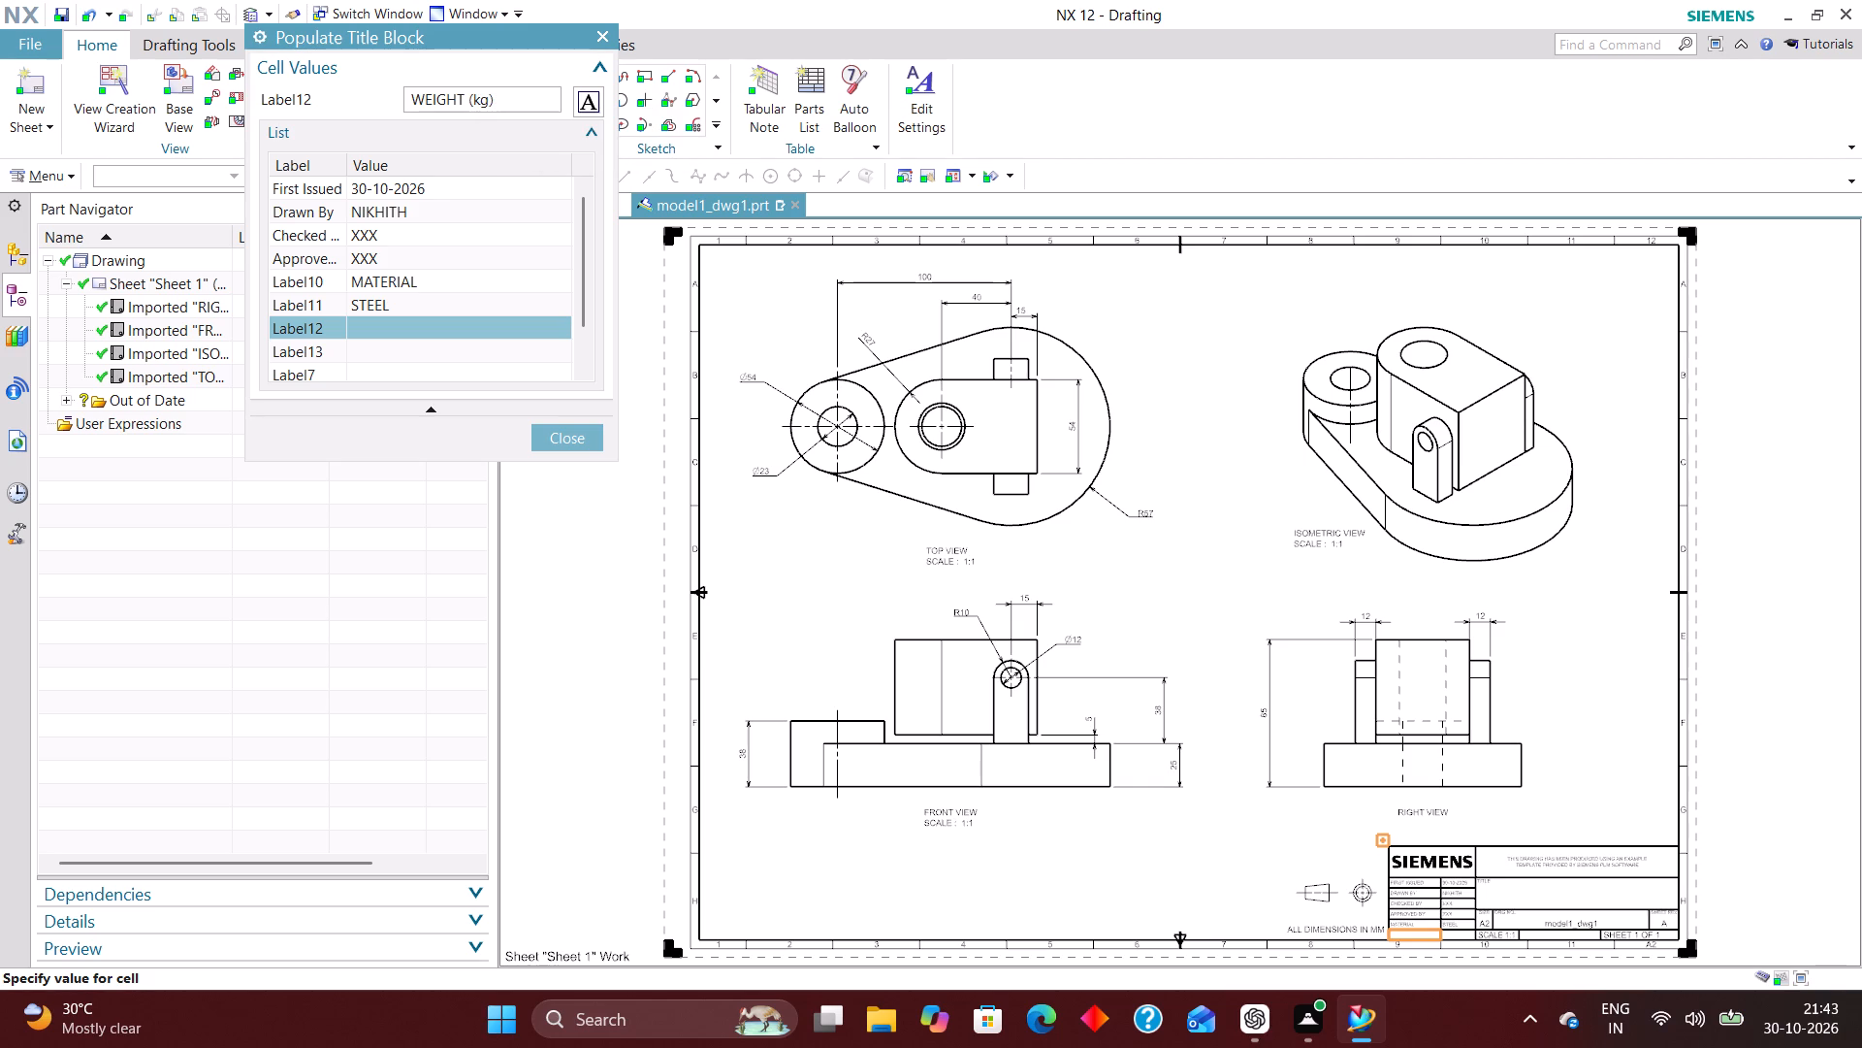
key("Return")
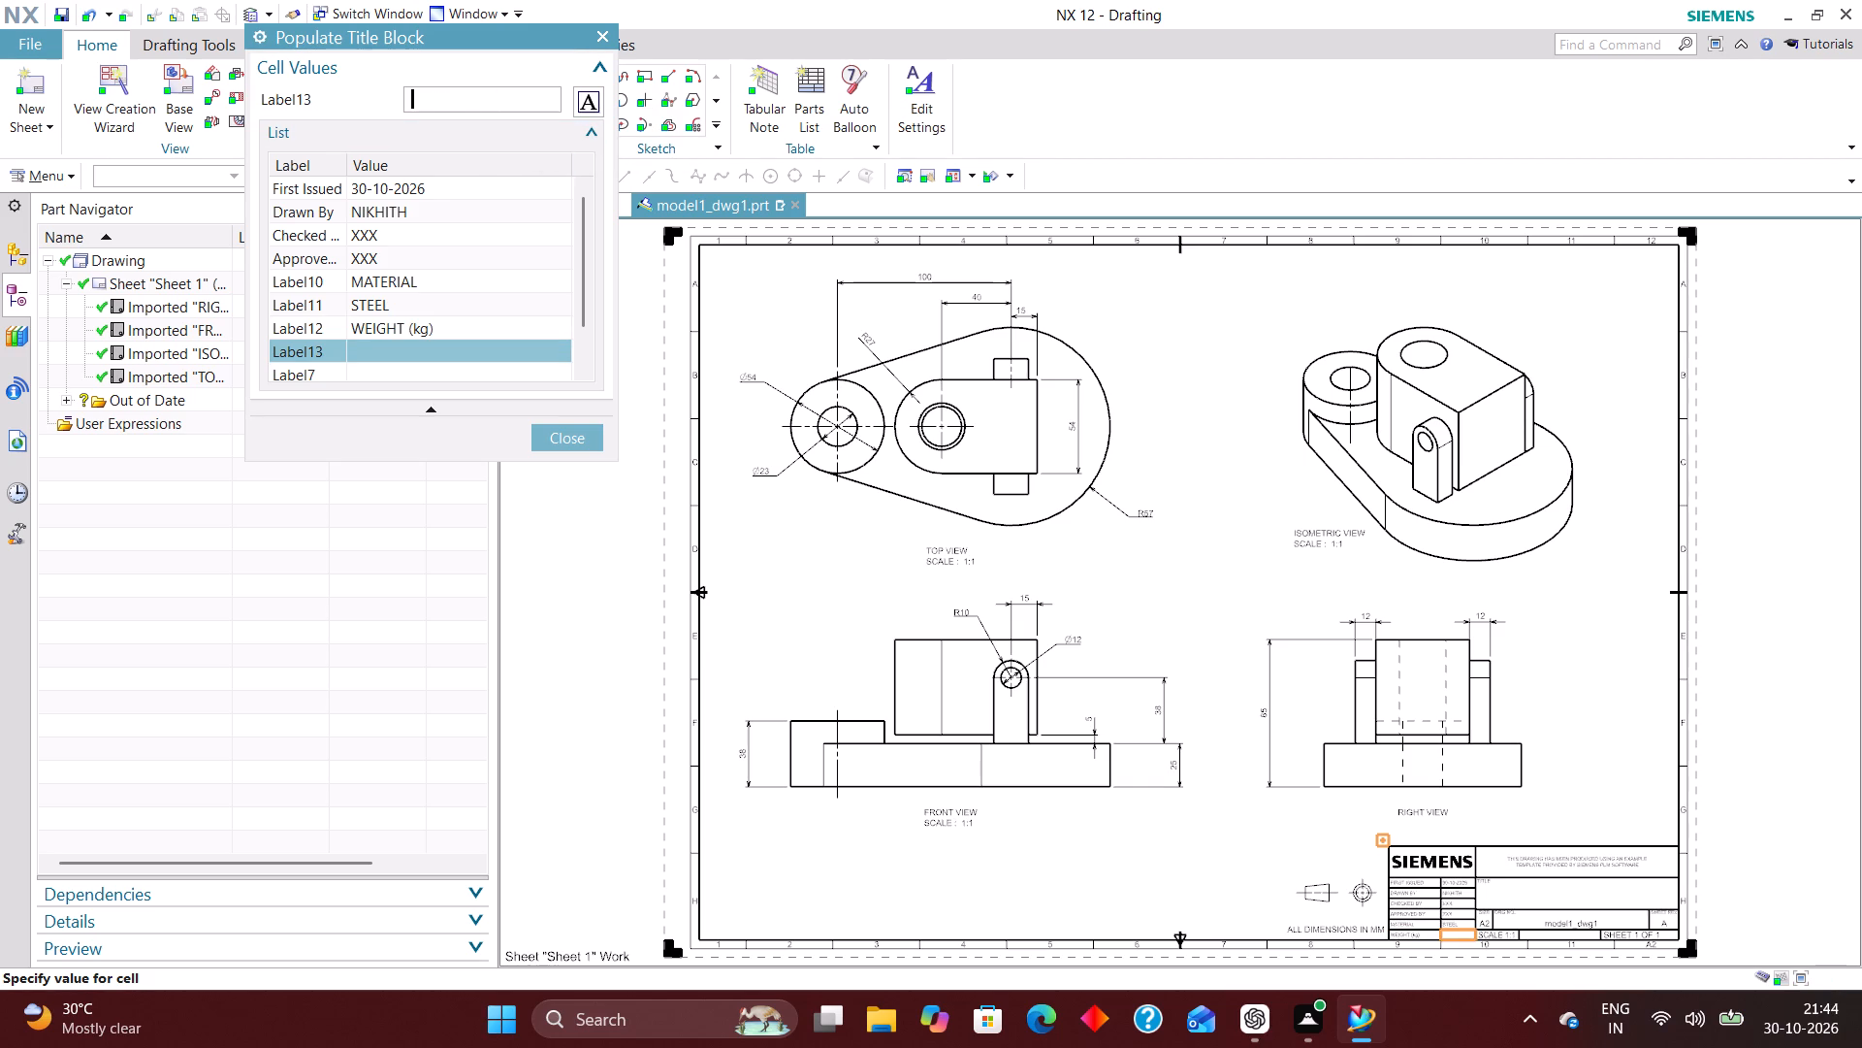
Paste Pivoting Lever Support into the title block's Label7 cell value and rewrite its last word as SUPPORT.
scroll(376, 281, "down", 2)
left_click(375, 324)
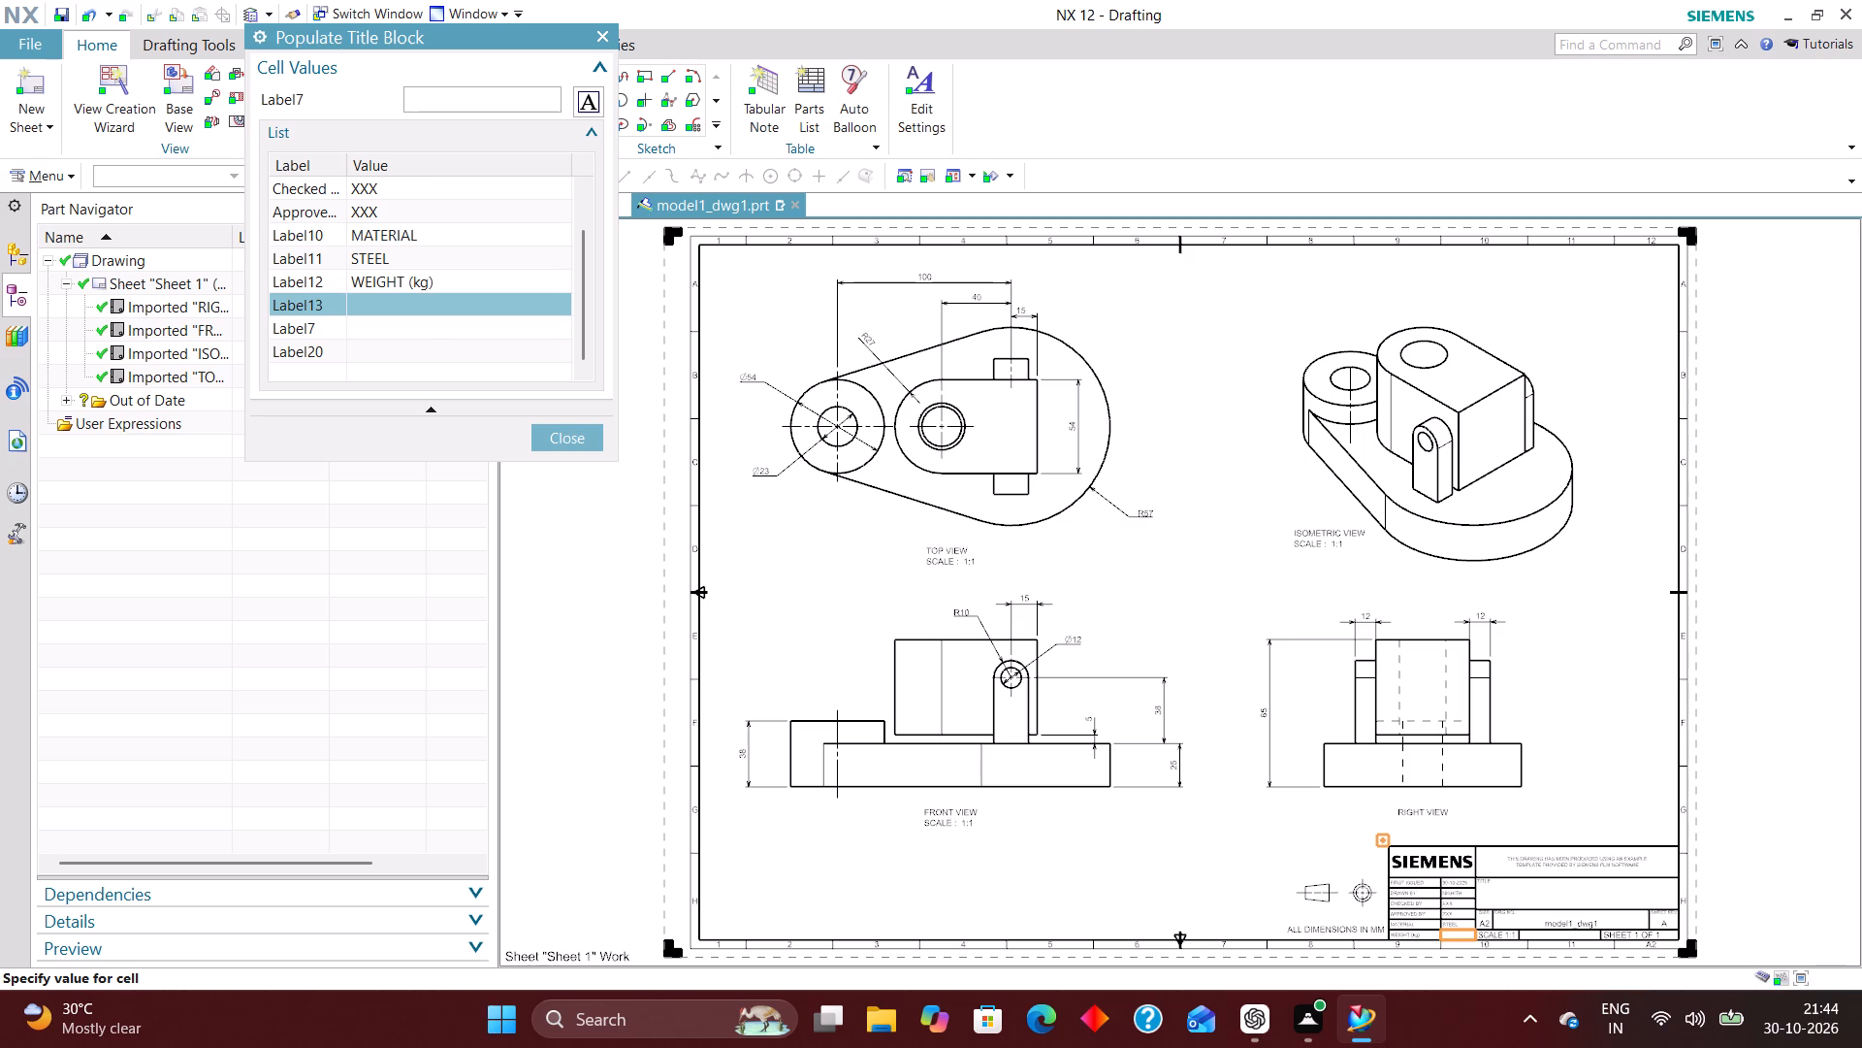
key("ctrl+v")
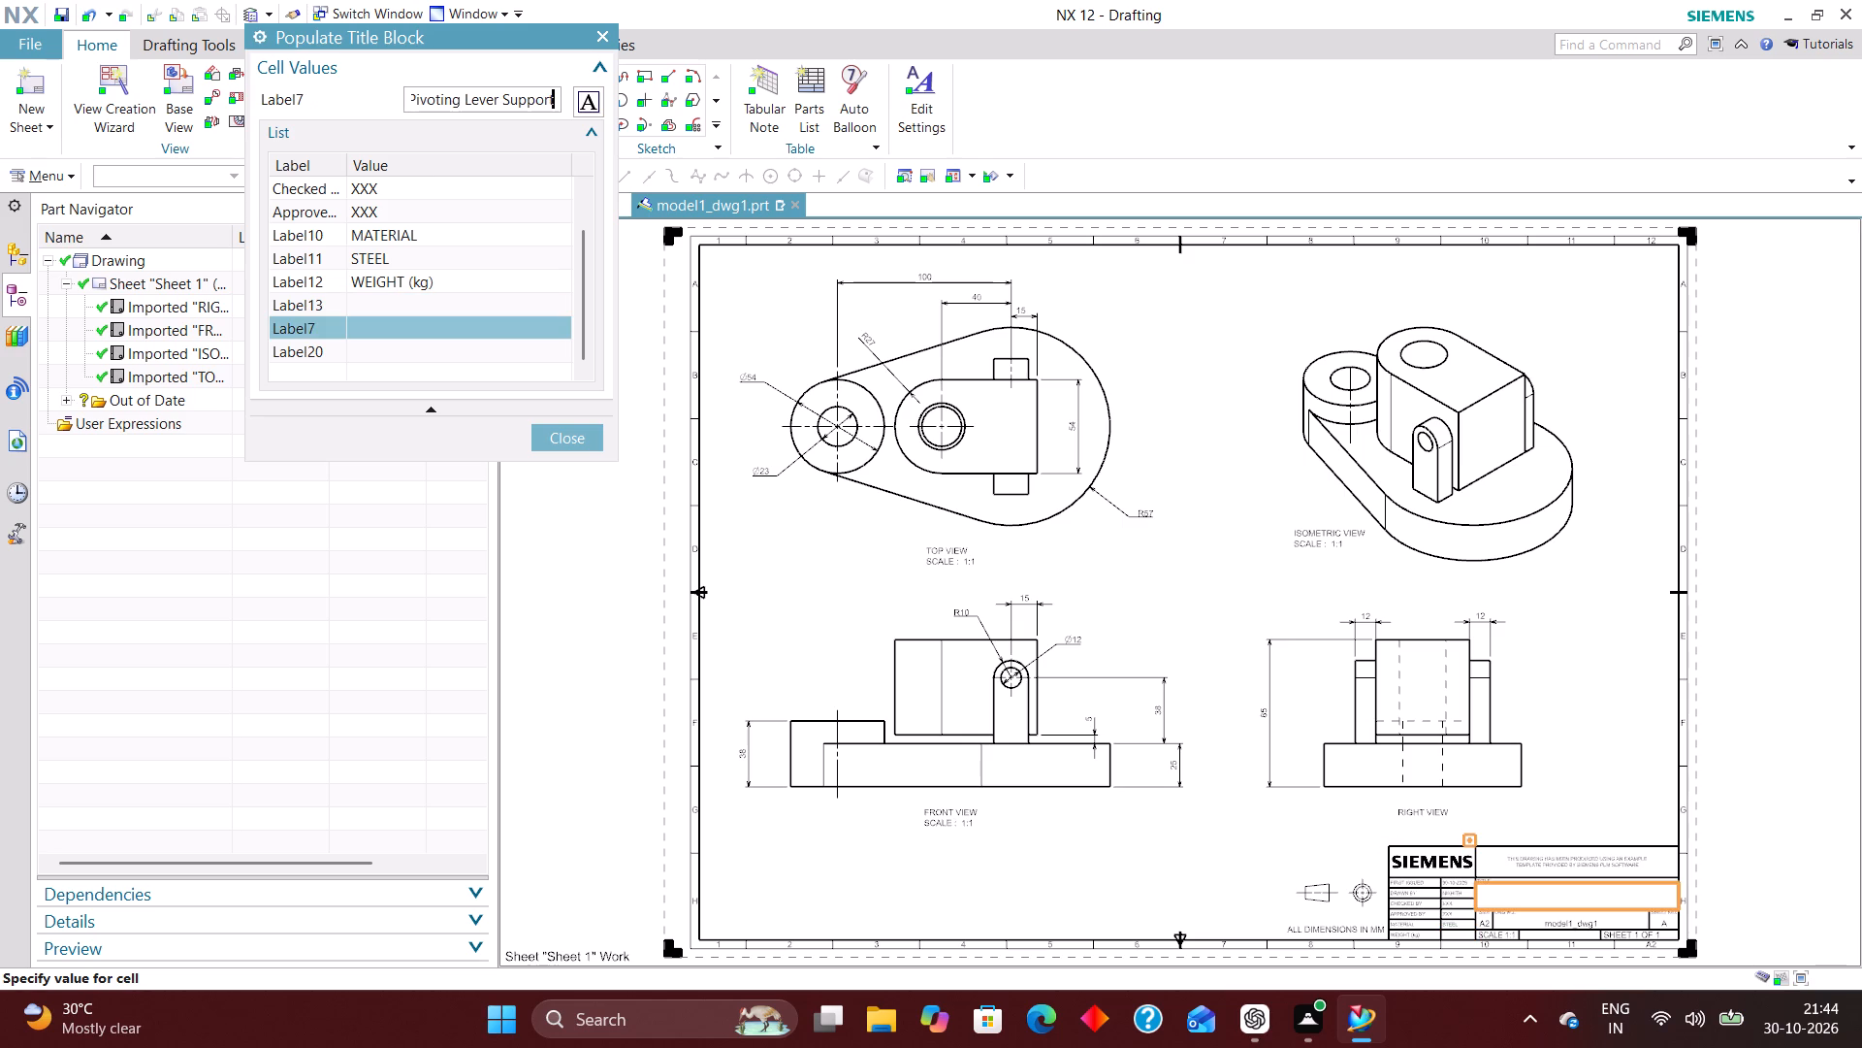
key("BackSpace")
key("BackSpace")
key("BackSpace")
key("BackSpace")
key("BackSpace")
key("BackSpace")
type("UPPORT")
Rewrite the middle word of the Label7 title in capitals as LEVER.
key("Left")
key("Left")
key("Left")
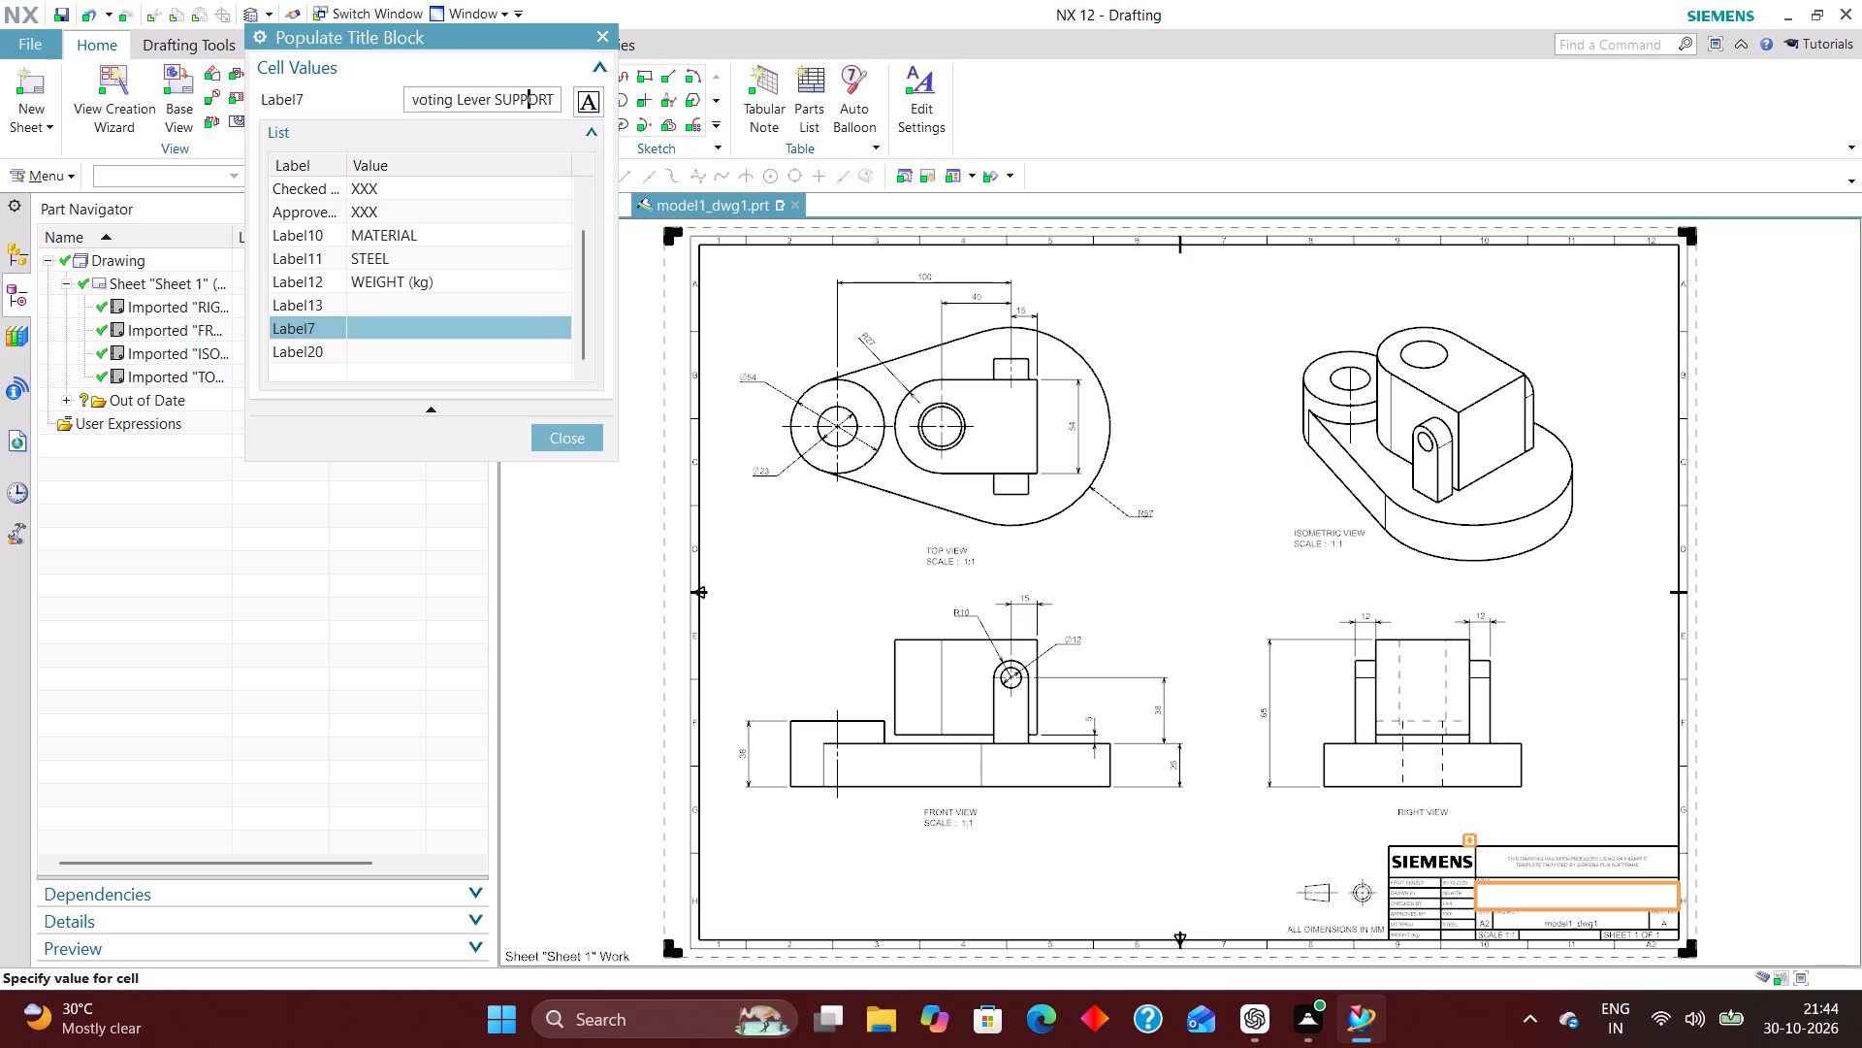
key("Left")
key("Left")
key("Left")
key("Left")
key("Left")
key("BackSpace")
key("BackSpace")
key("BackSpace")
key("BackSpace")
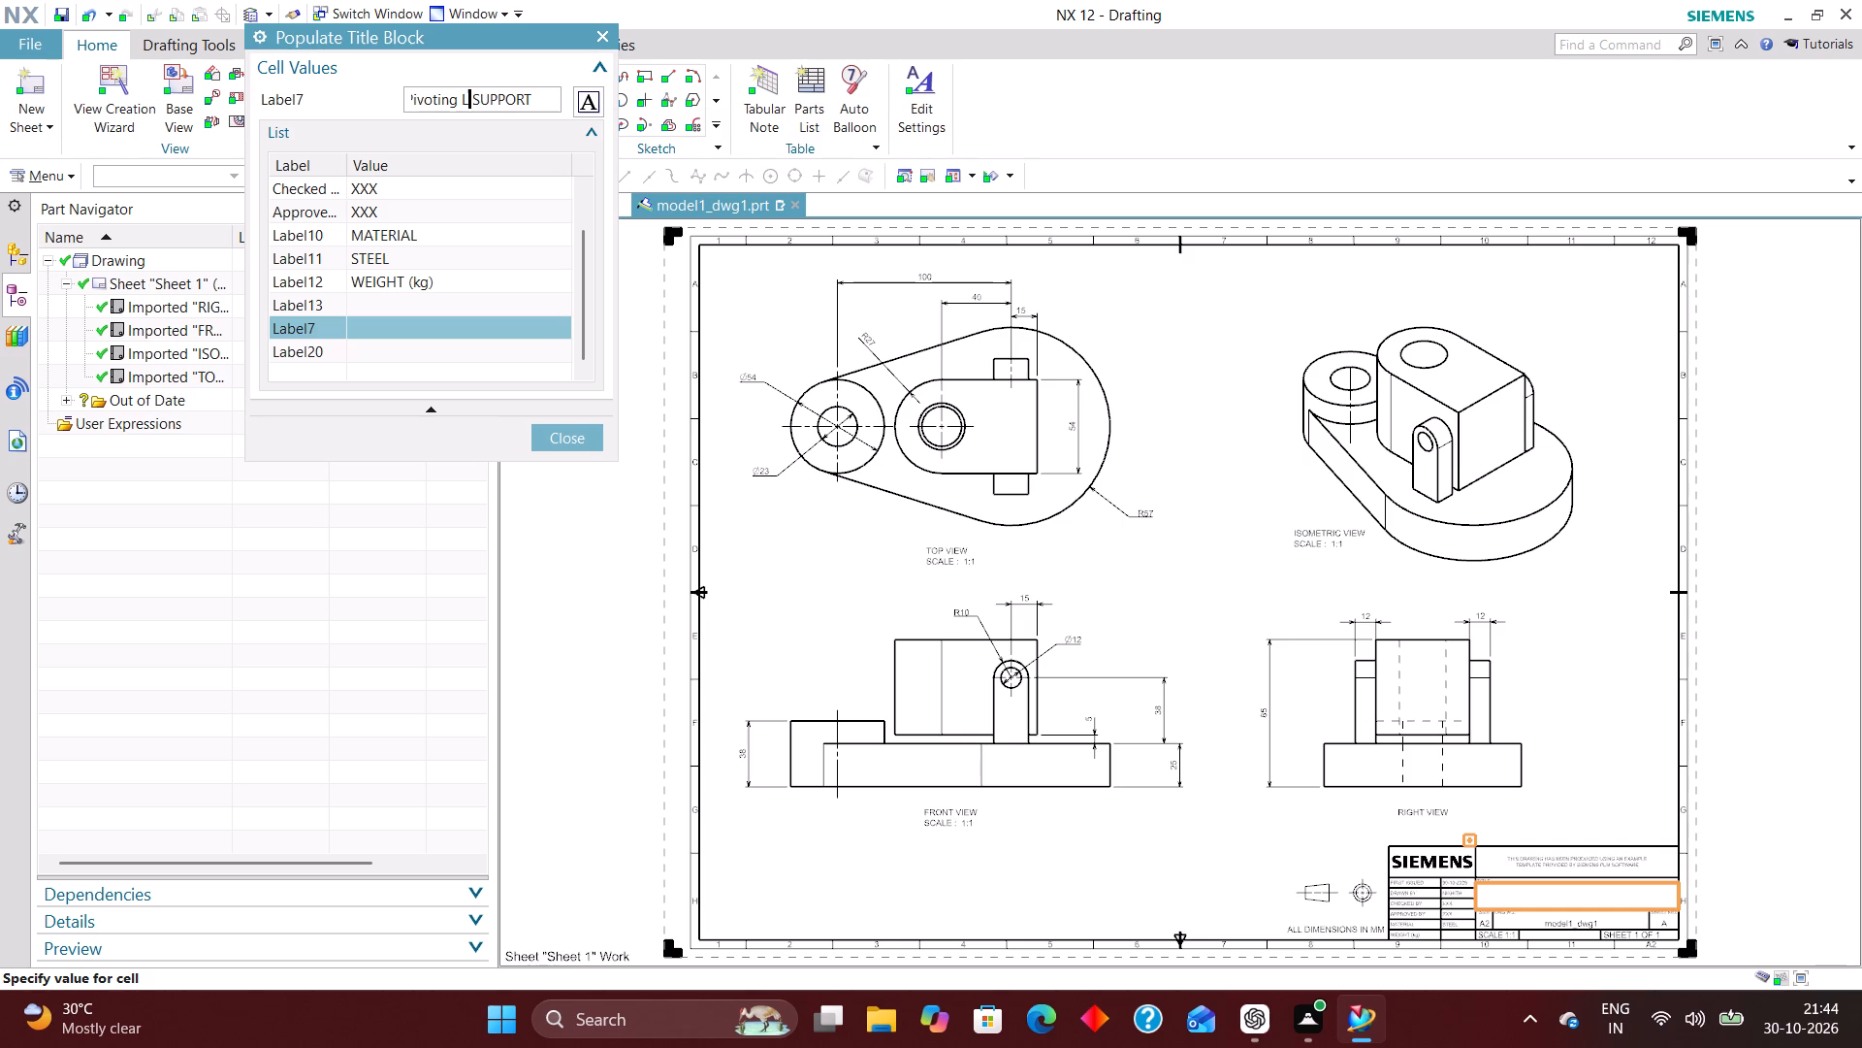
type("EVER")
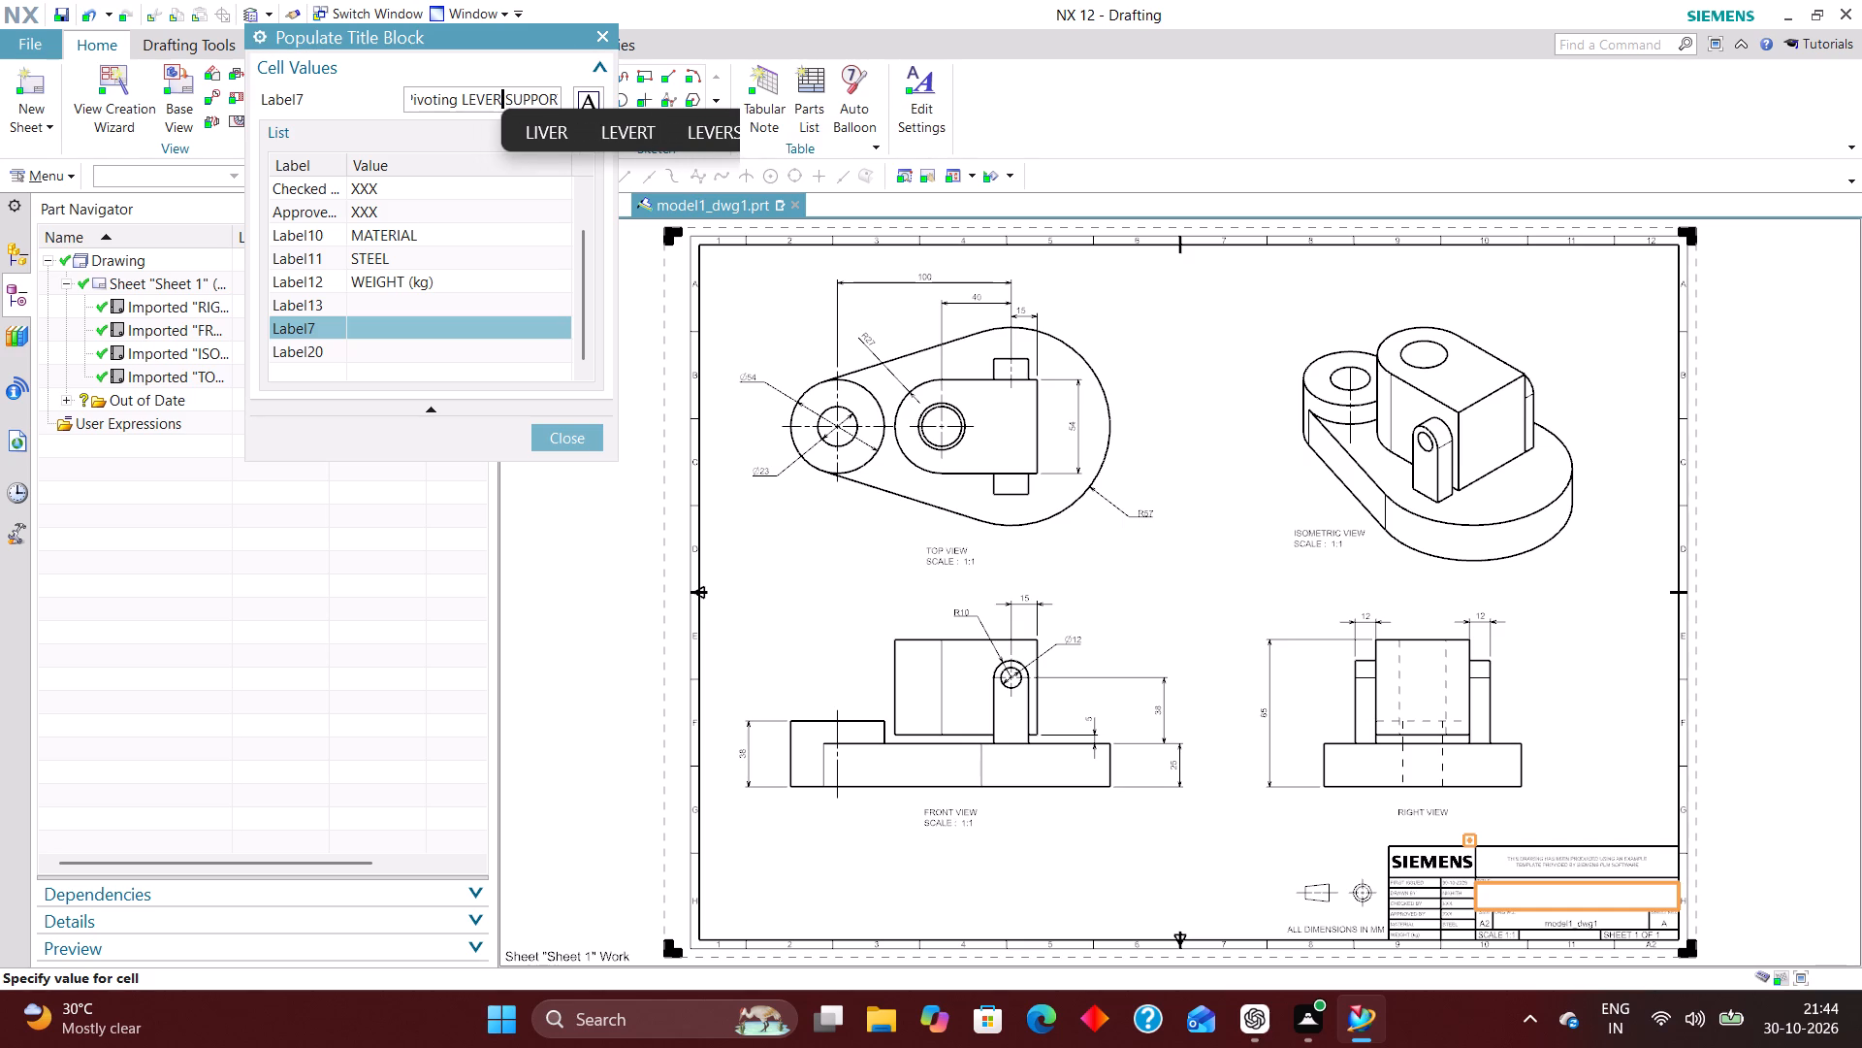
Rewrite the first word of the Label7 title in capitals so the cell reads PIVOTING LEVER SUPPORT.
key("Left")
key("Left")
key("Left")
key("Left")
key("Left")
key("Left")
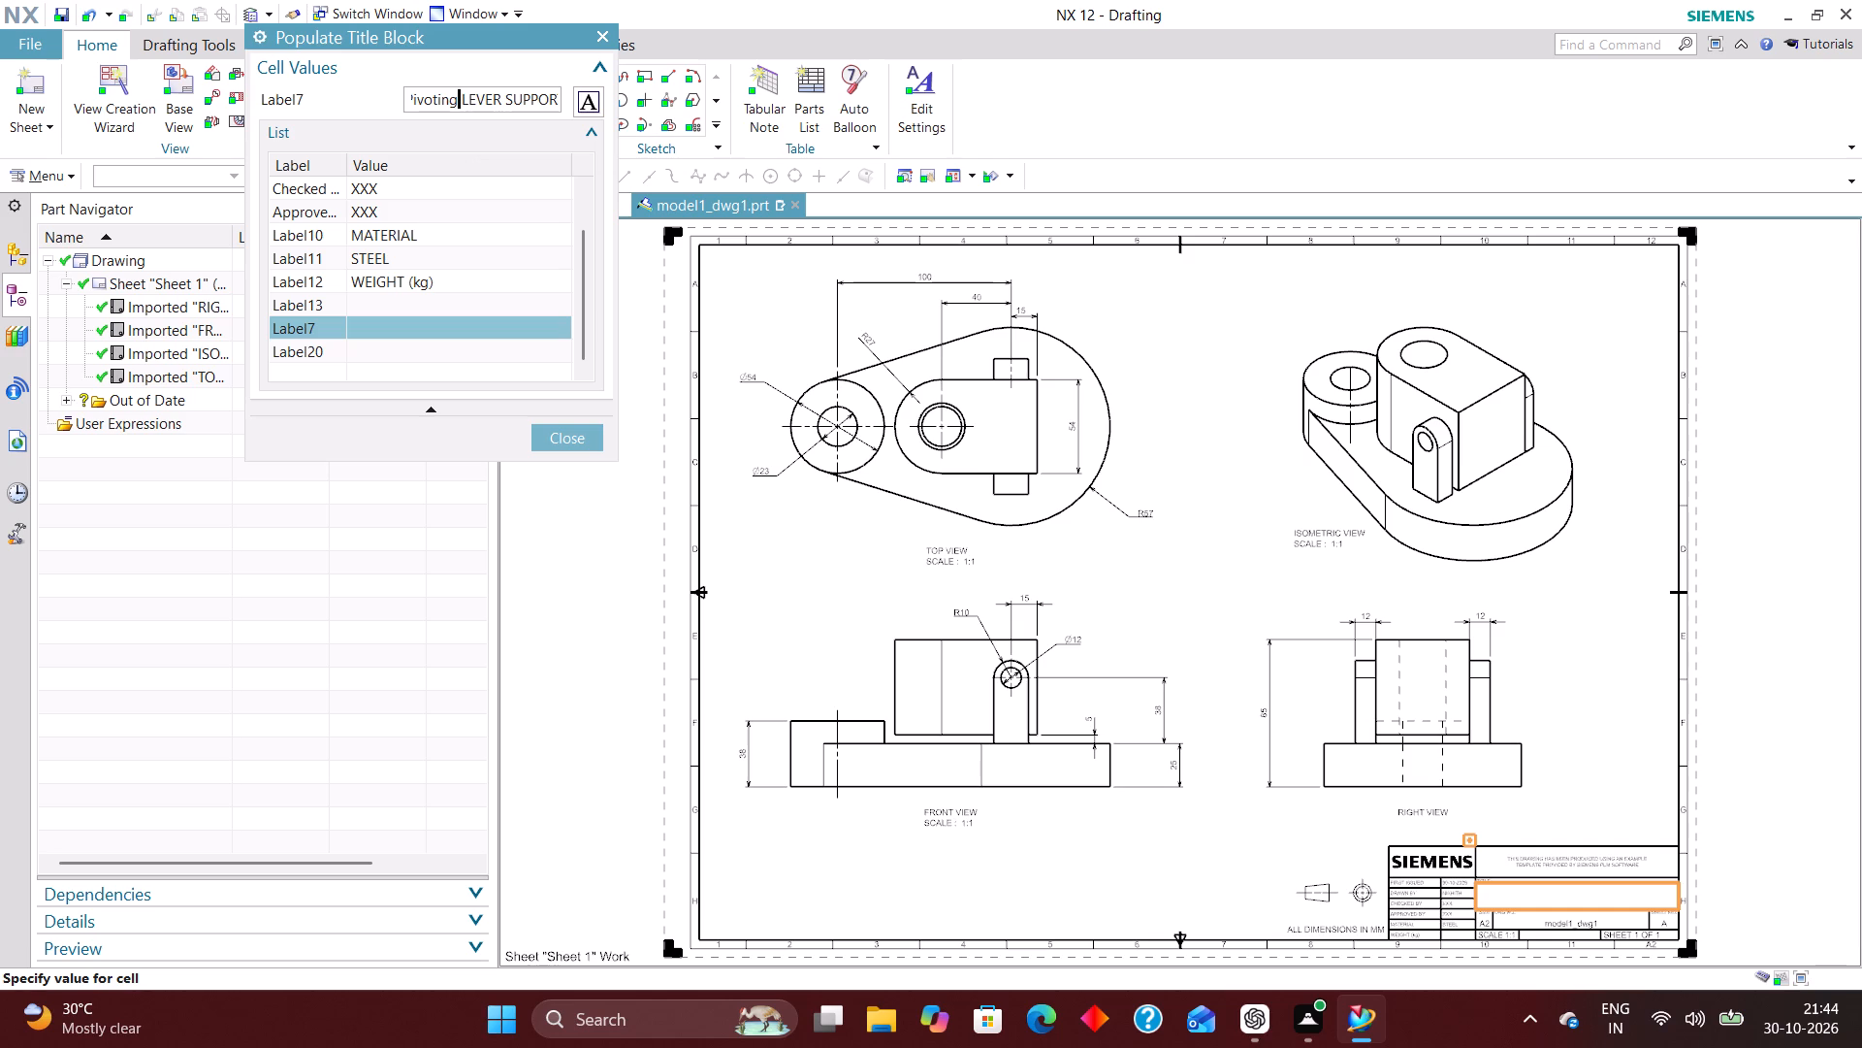
key("BackSpace")
key("BackSpace")
key("BackSpace")
key("BackSpace")
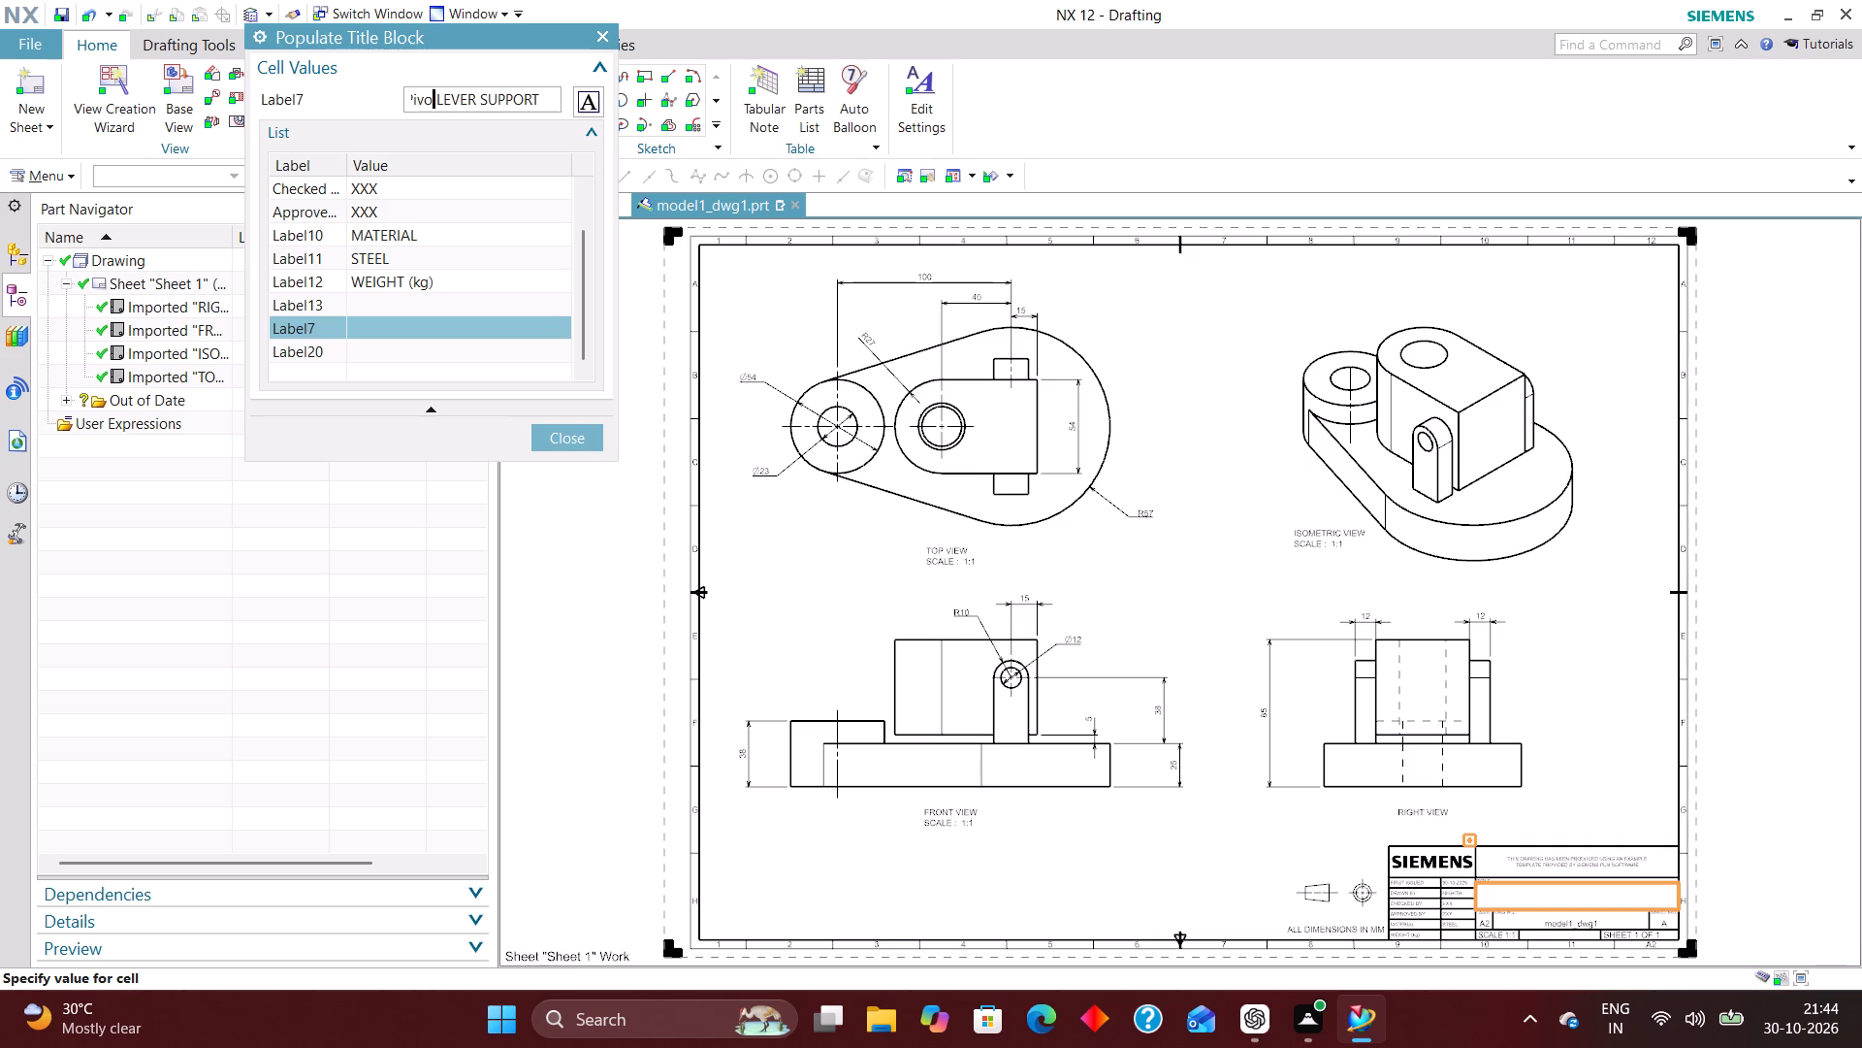
key("BackSpace")
key("BackSpace")
key("BackSpace")
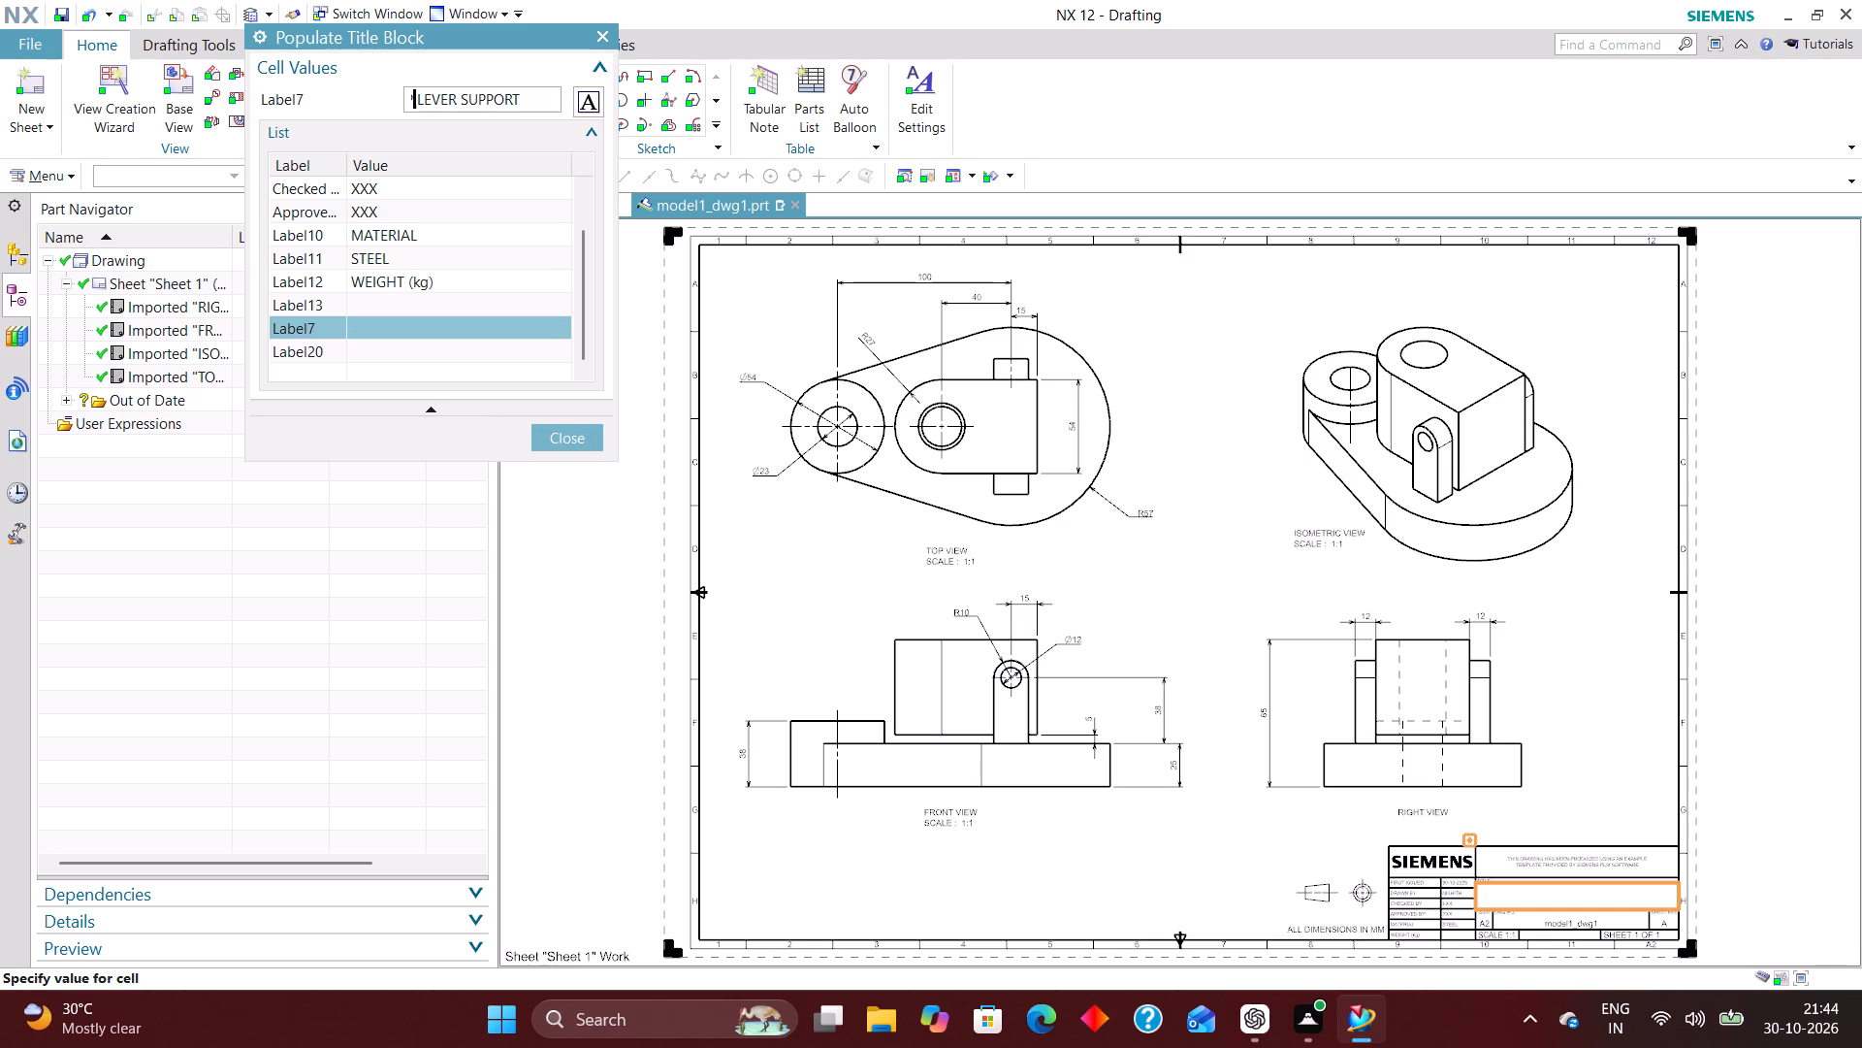
type("IVO")
type("TI")
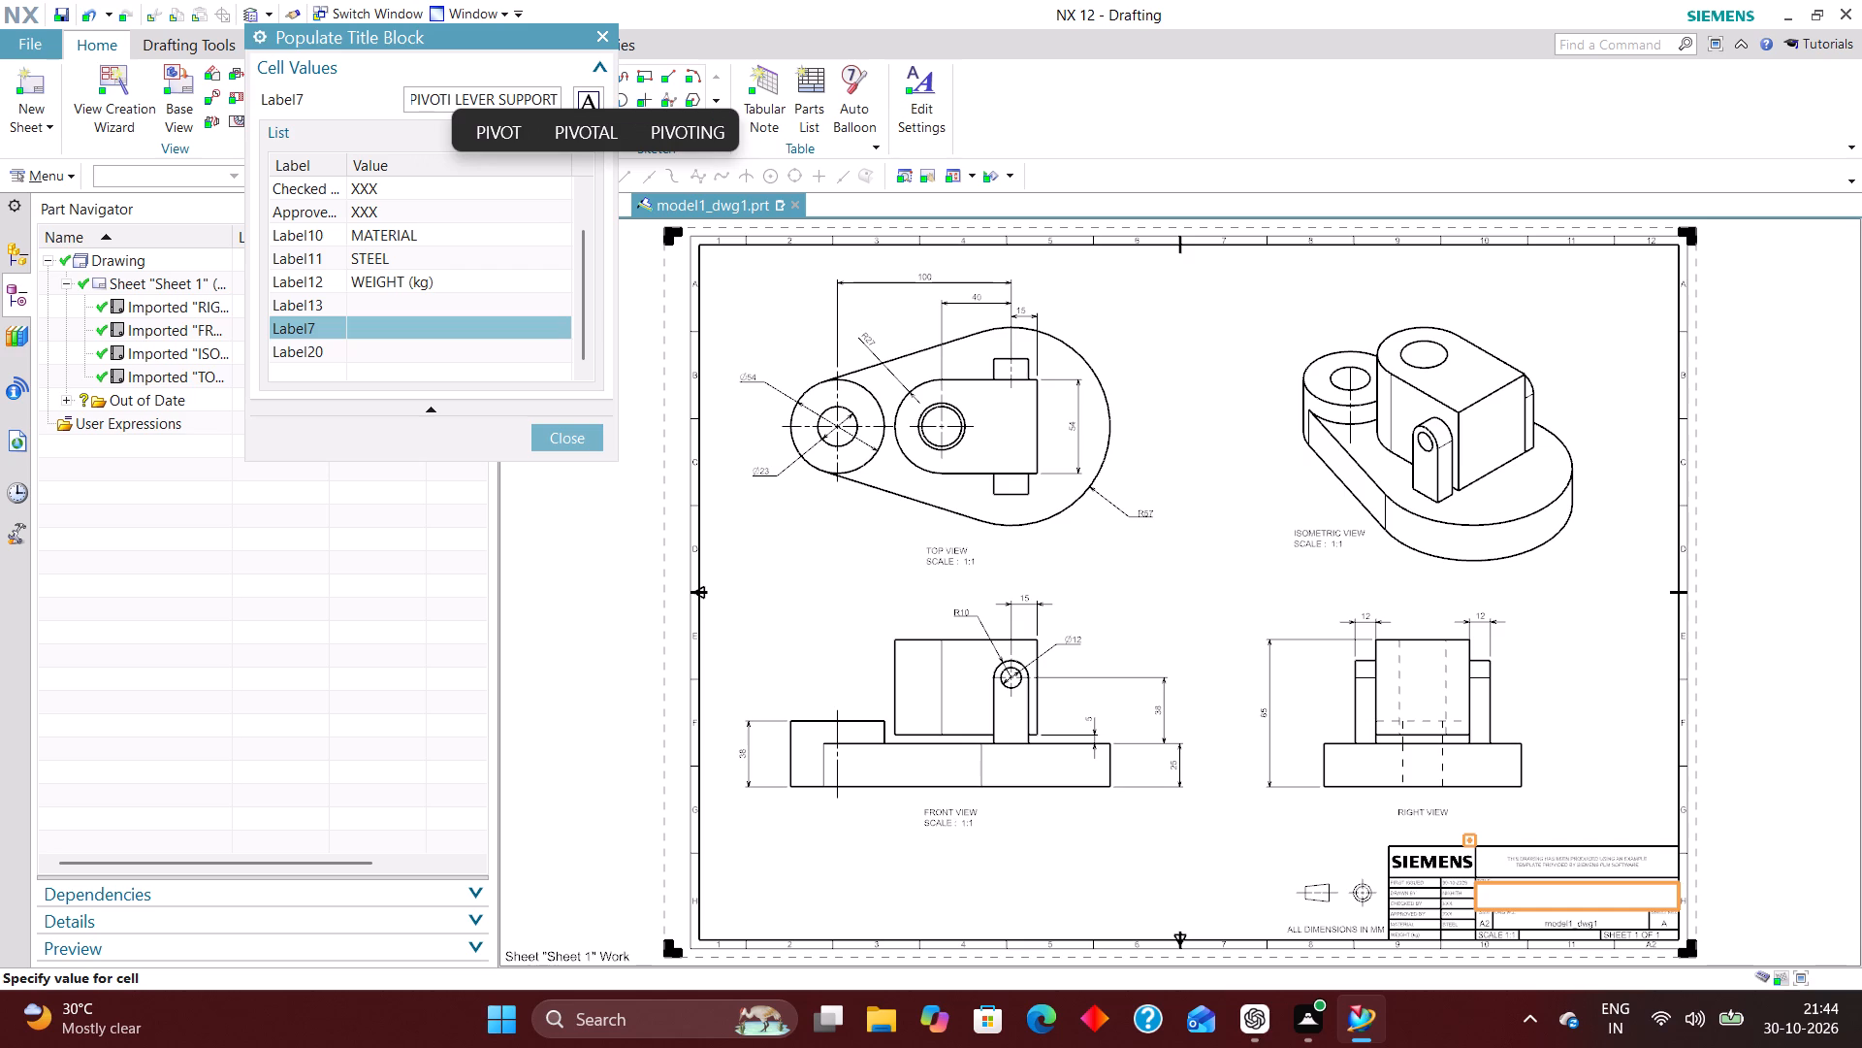
key("Up")
key("Right")
key("Right")
key("Return")
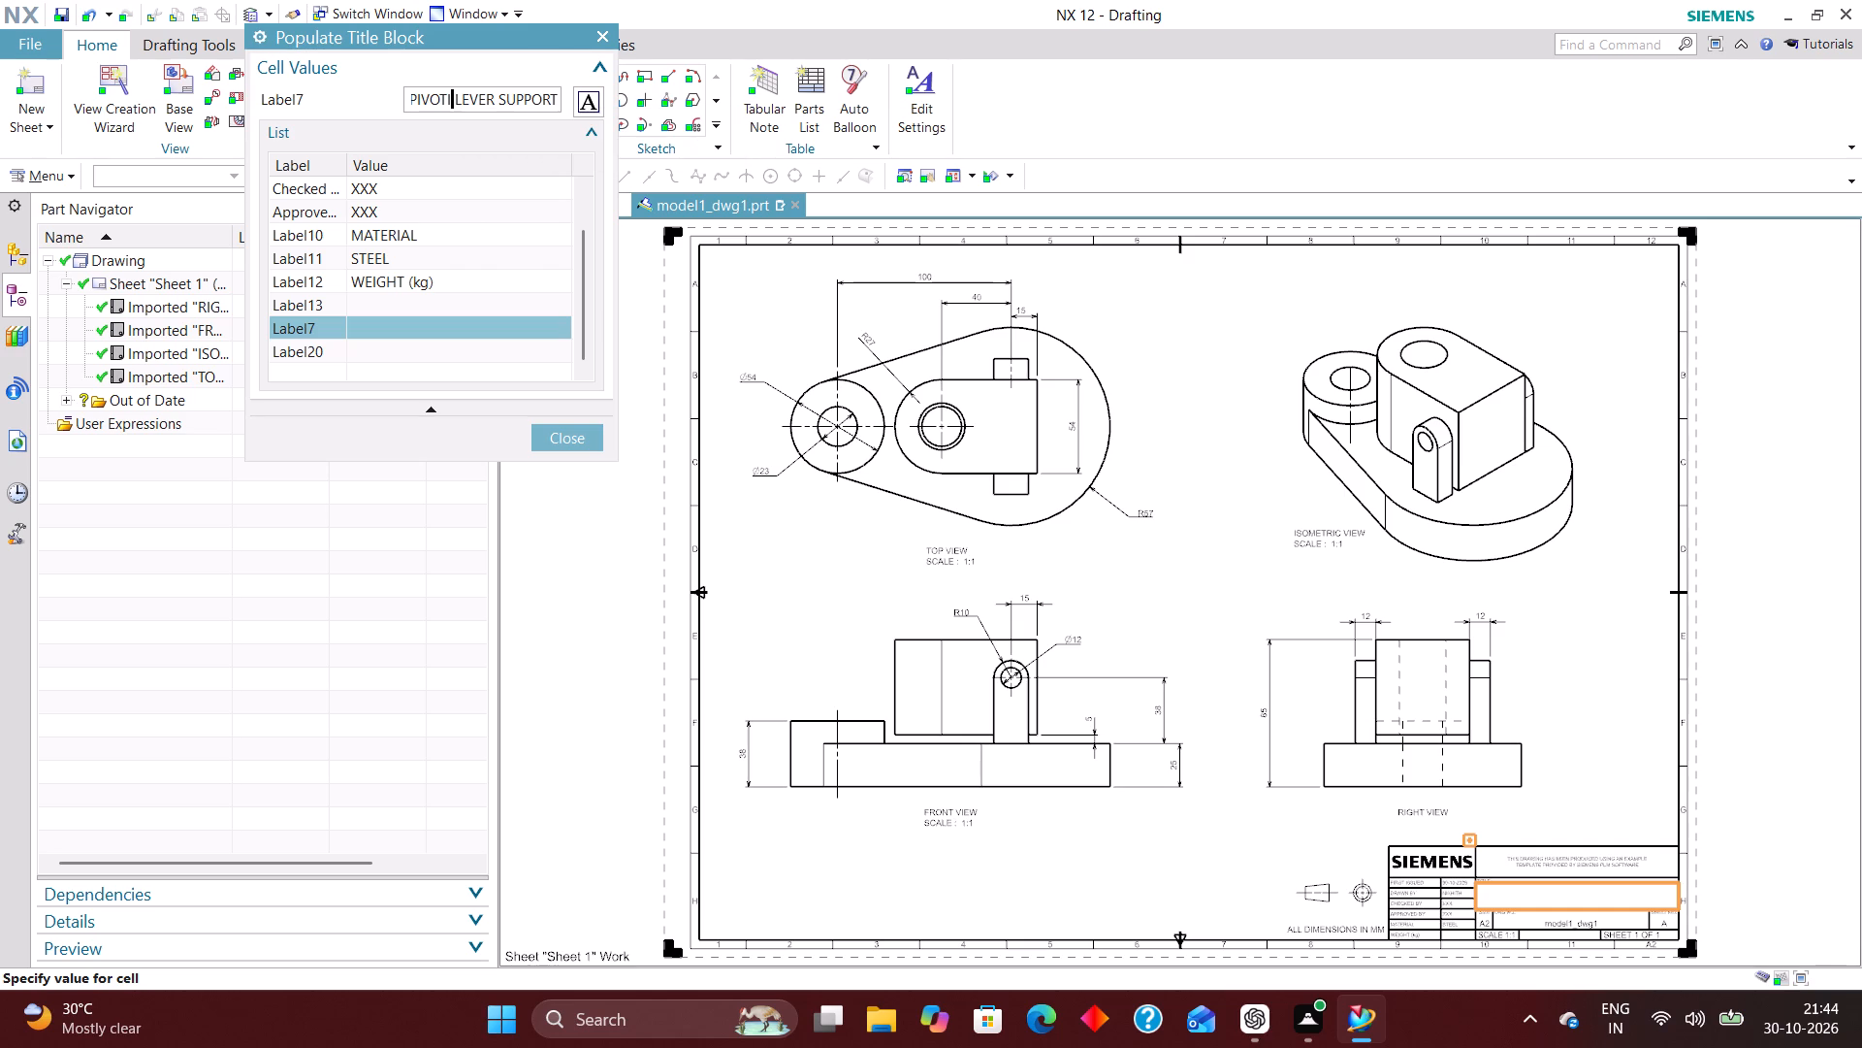
key("Return")
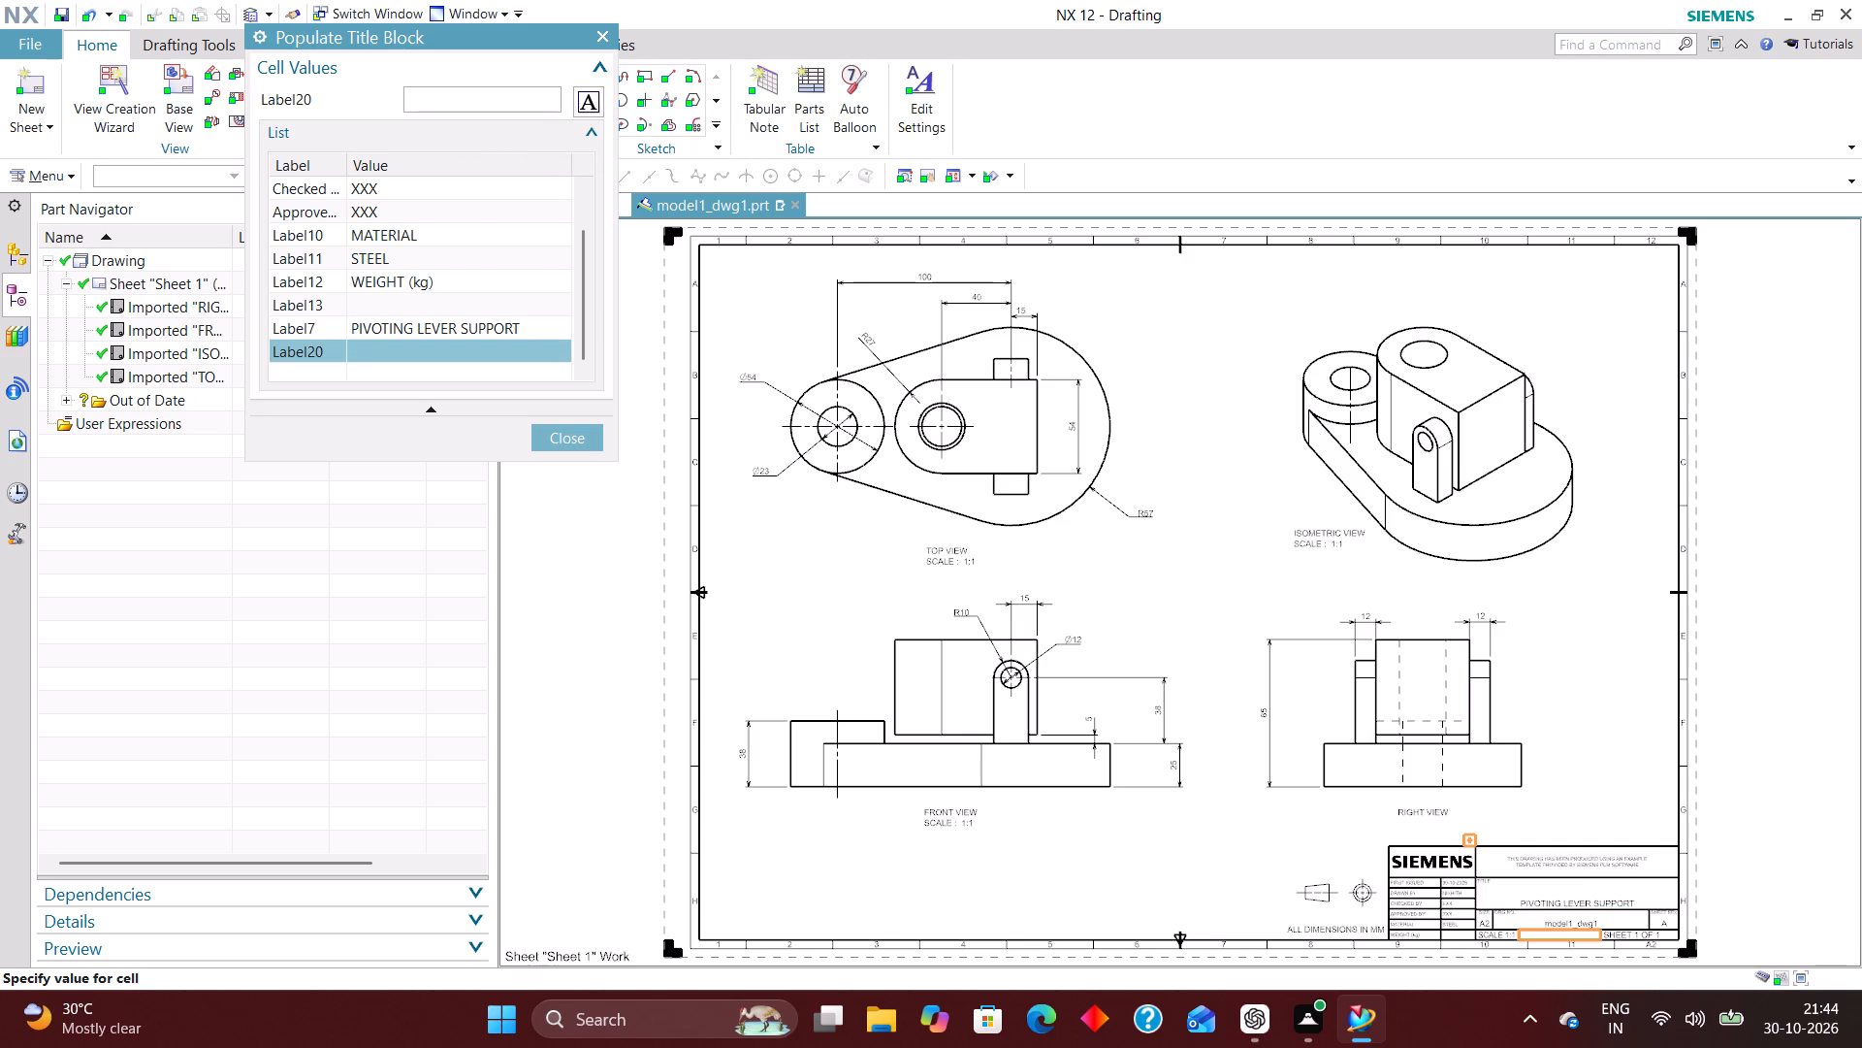
Fill the title block's Label20 cell with XXX and finish populating the title block.
type("XXX")
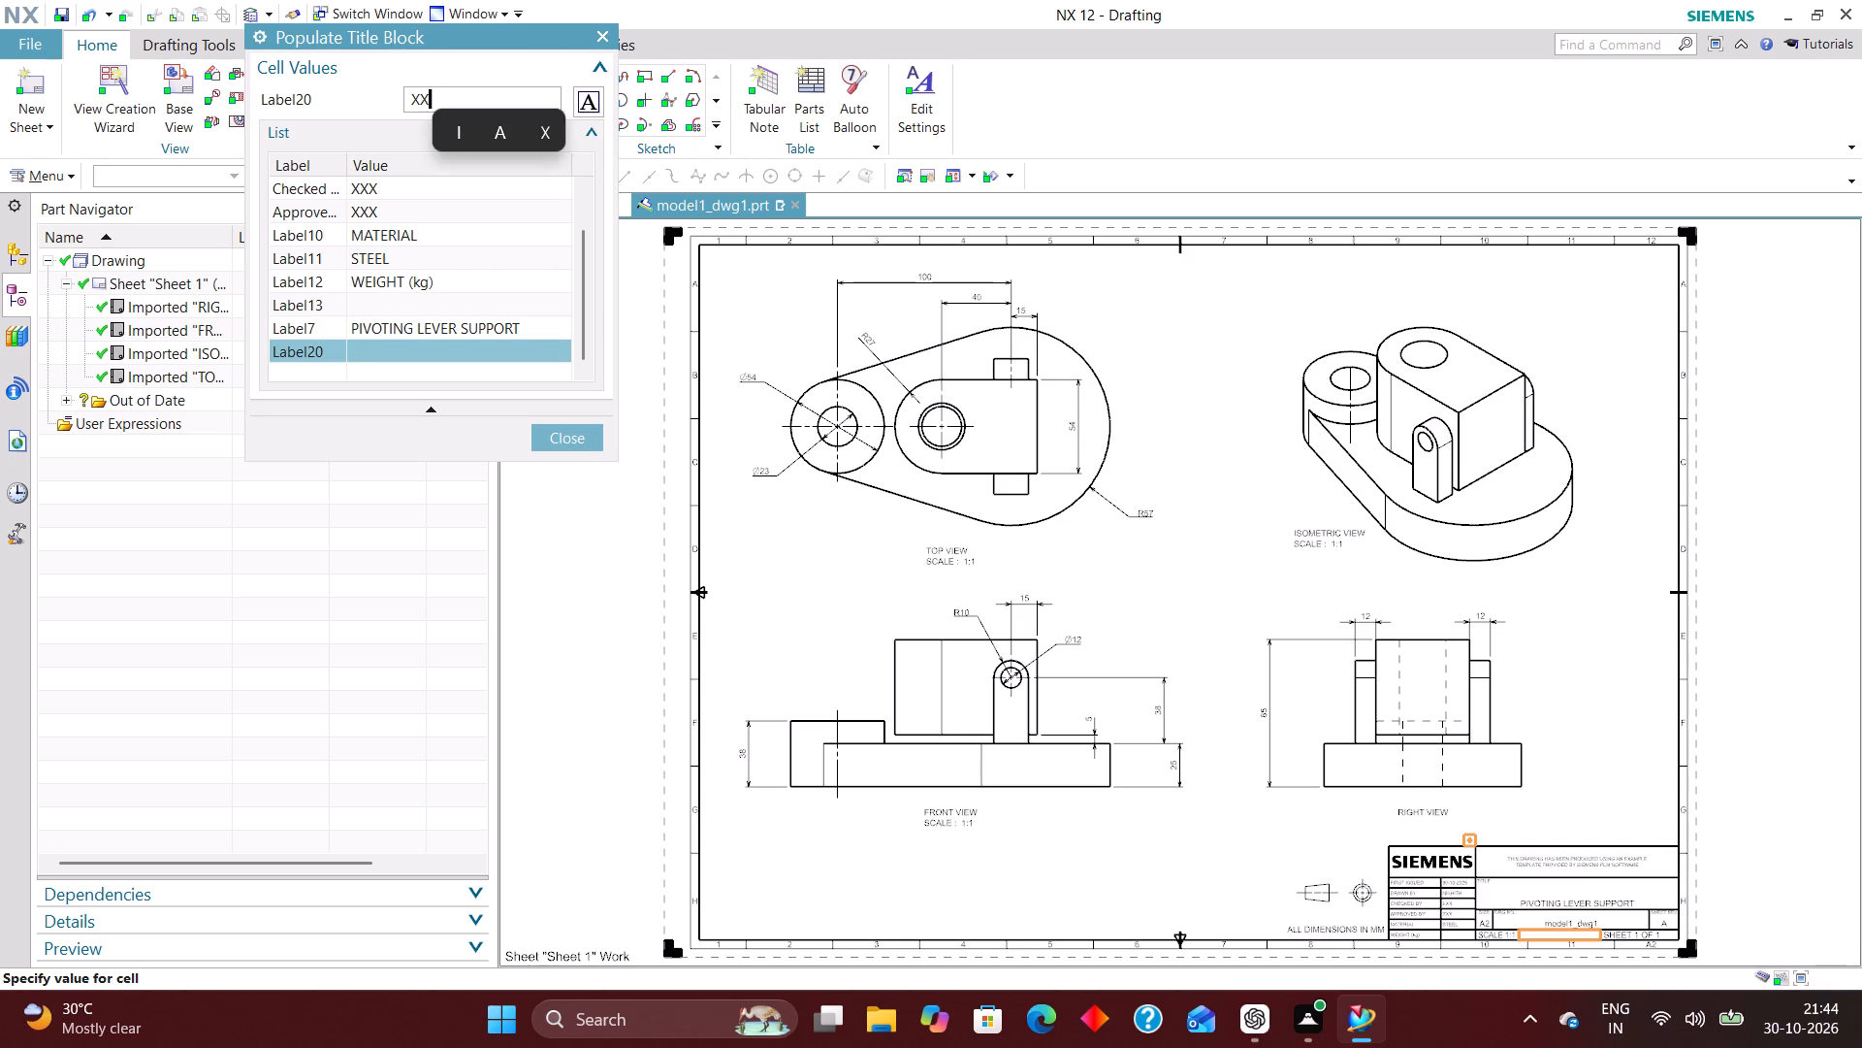
key("Return")
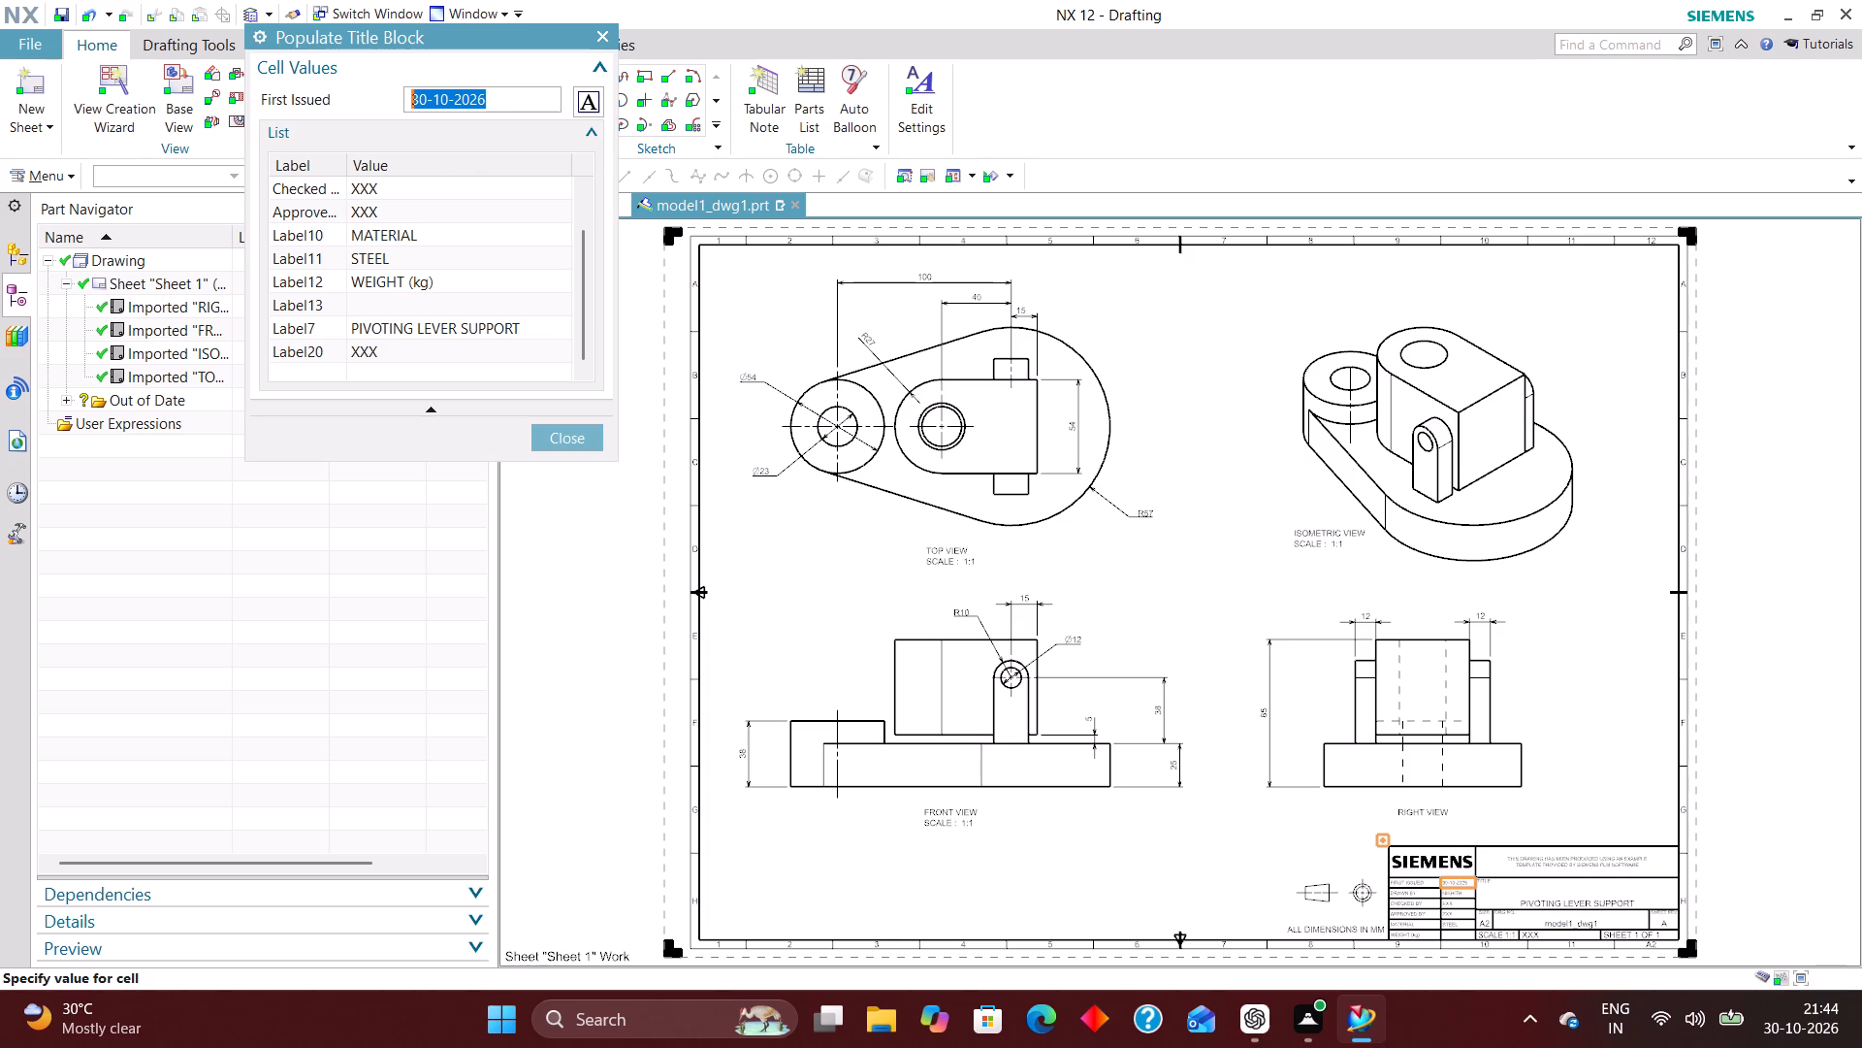
left_click(585, 434)
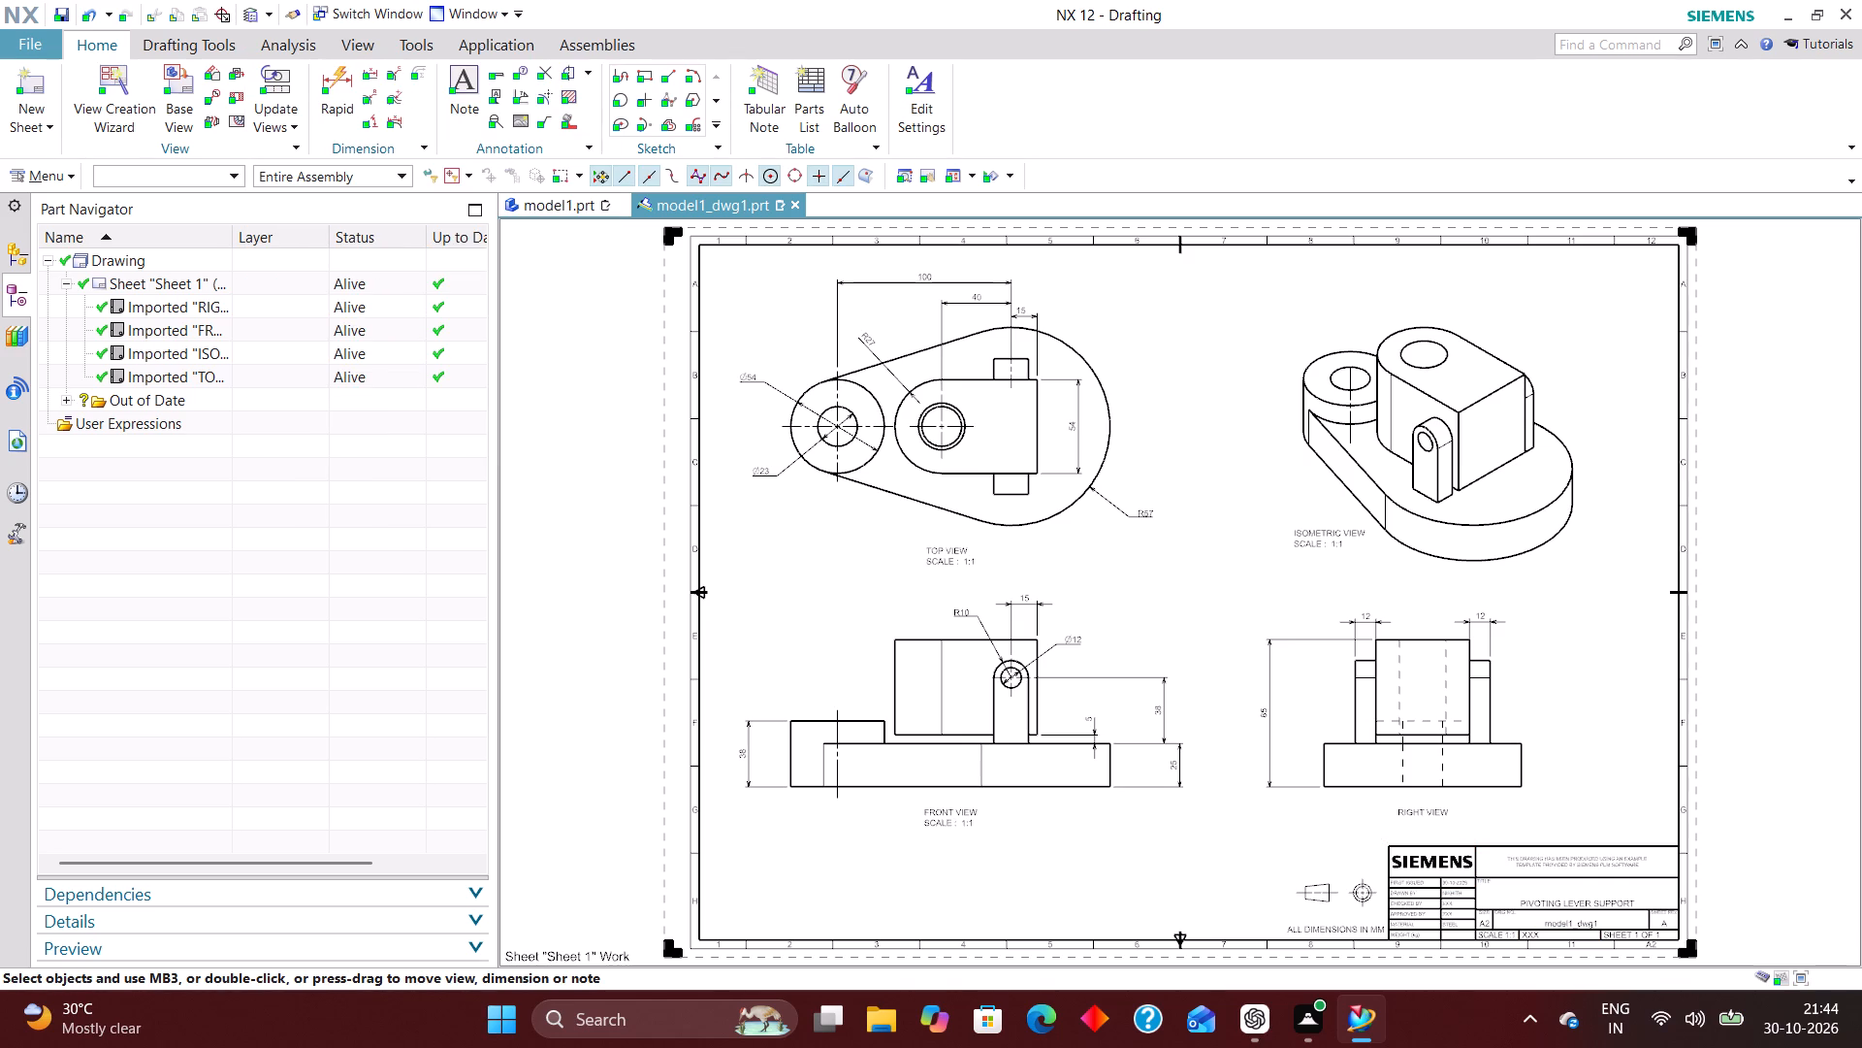
Switch to the model1.prt model and update its weight data in the displayed part properties.
left_click(548, 207)
left_click(65, 169)
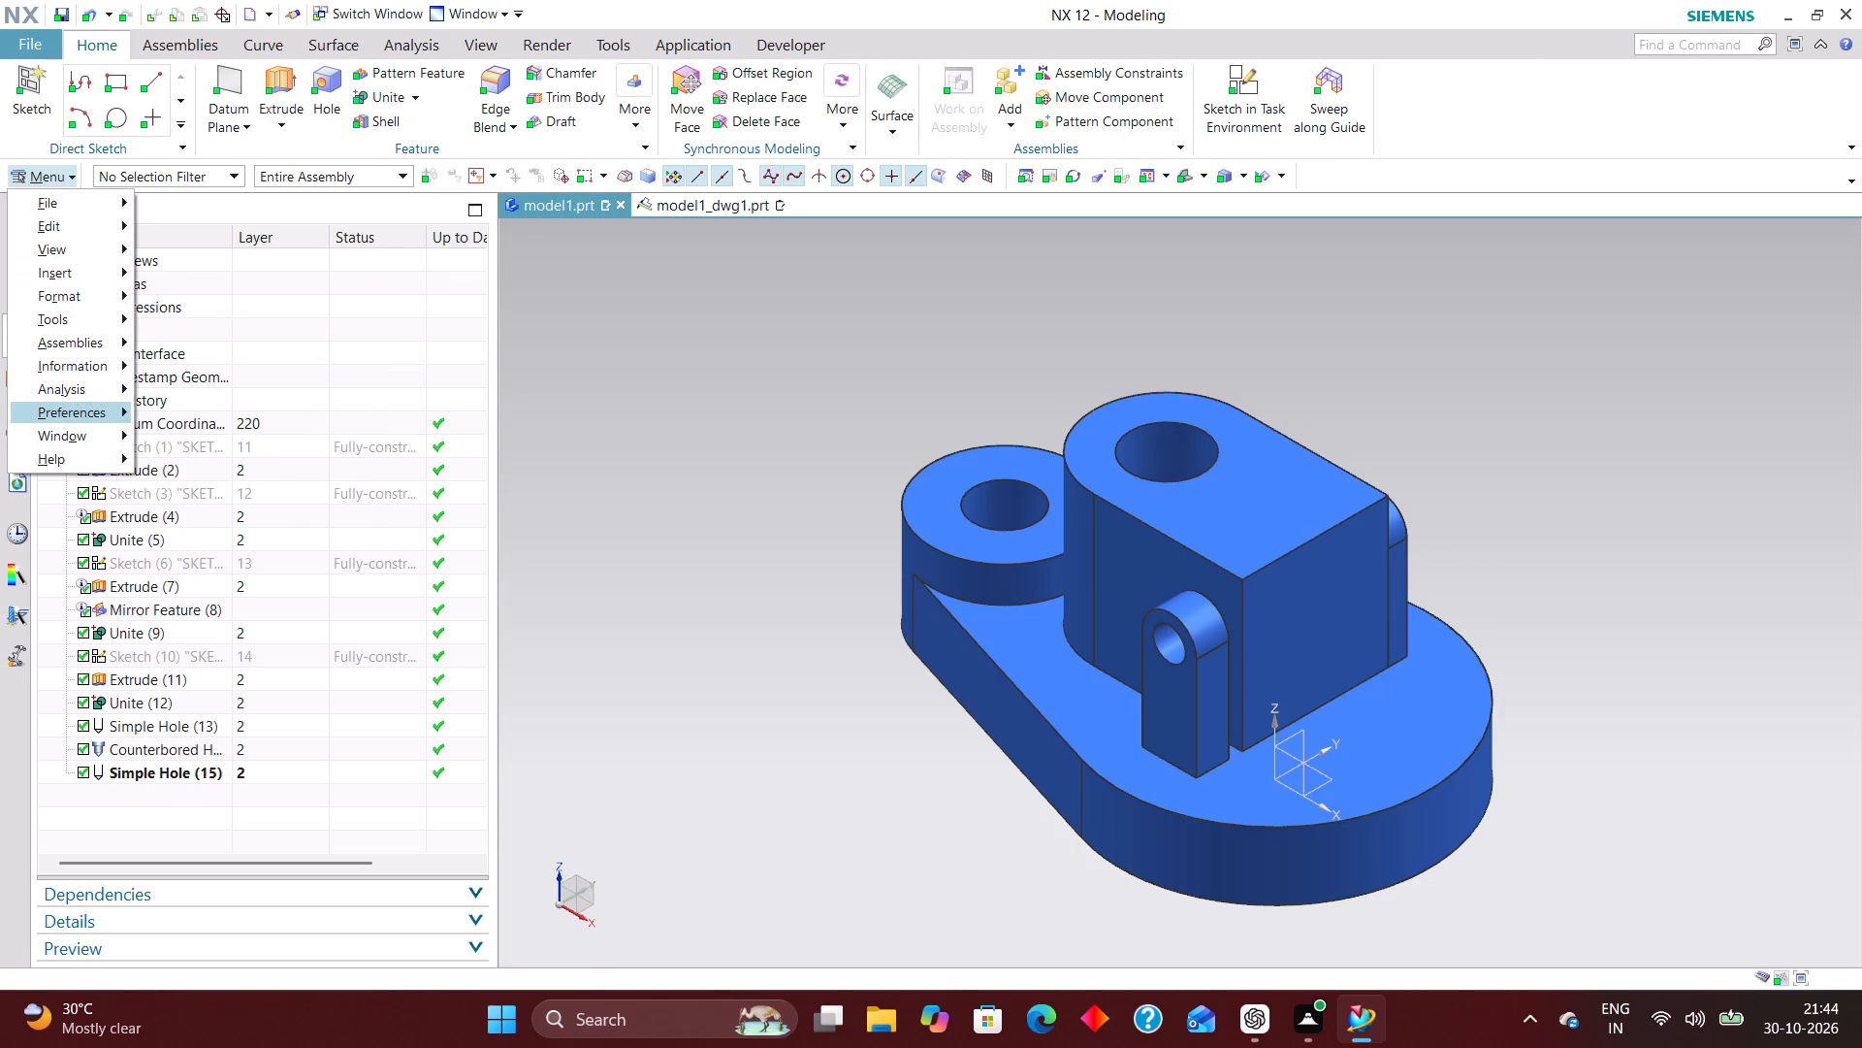
left_click(75, 201)
left_click(194, 630)
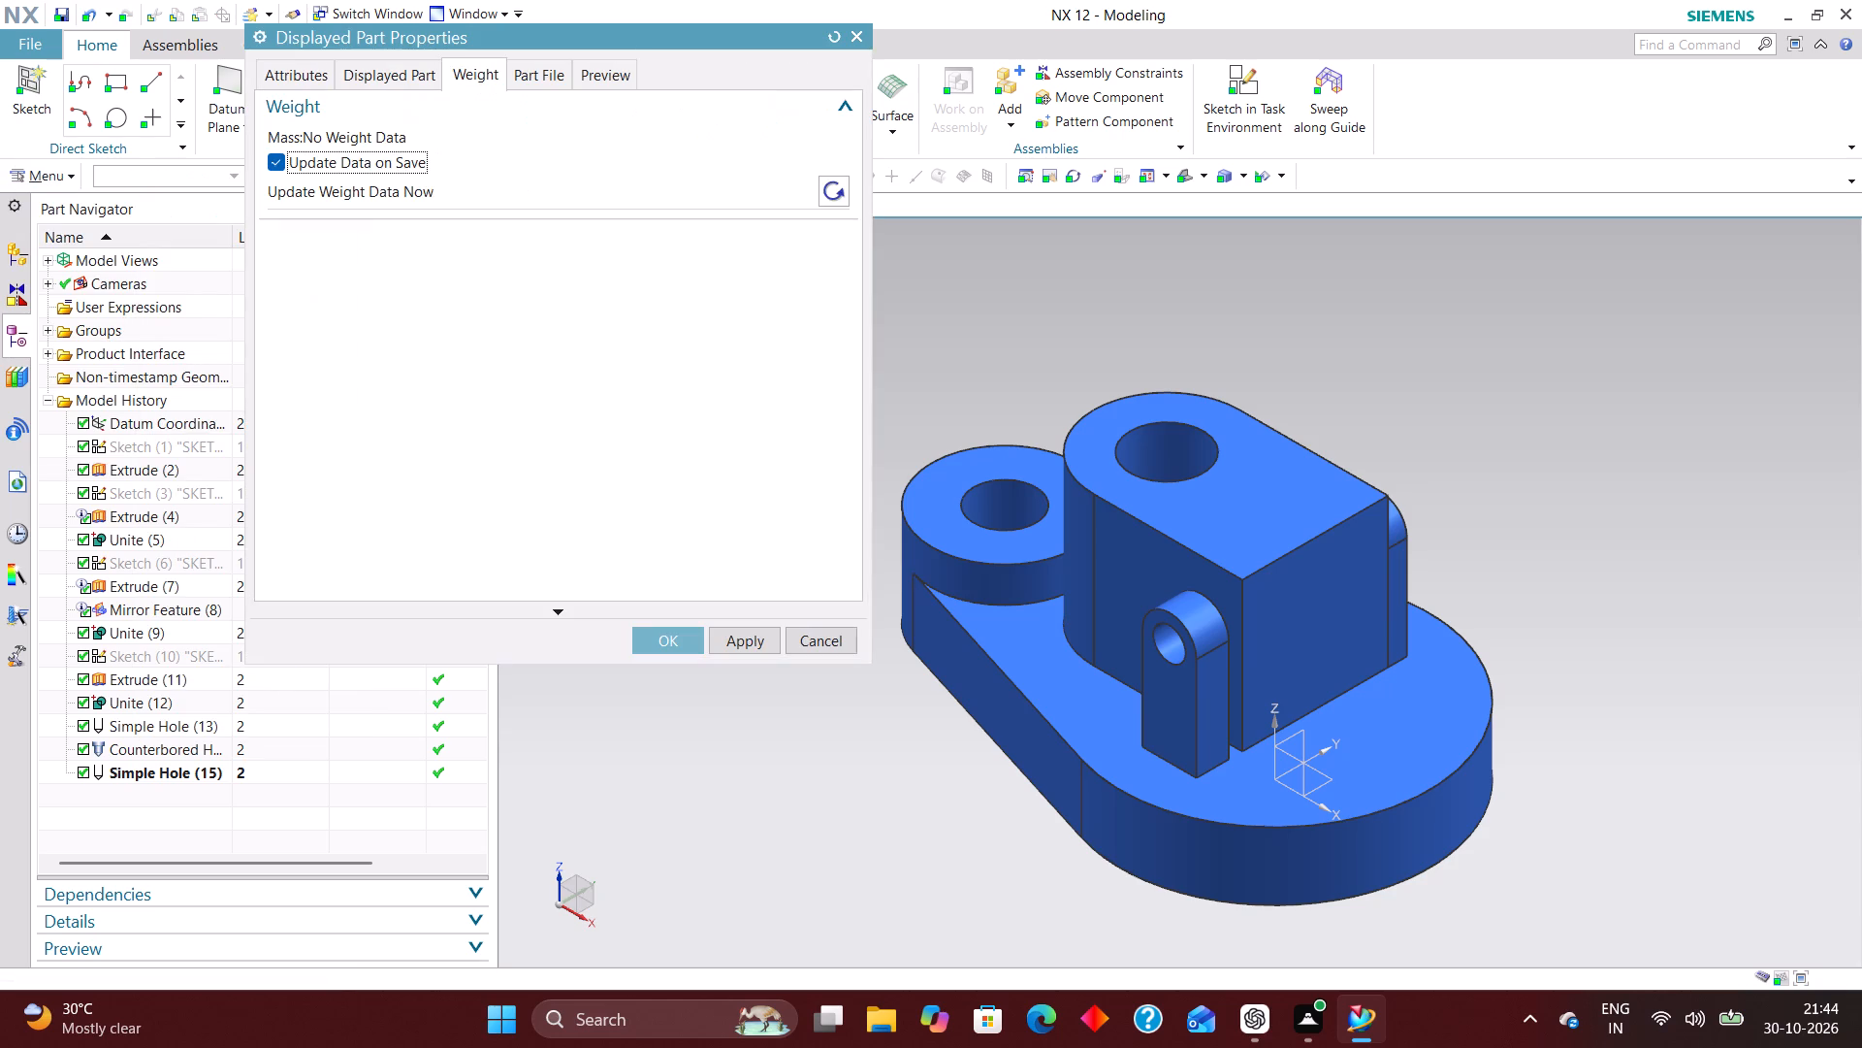
left_click(844, 184)
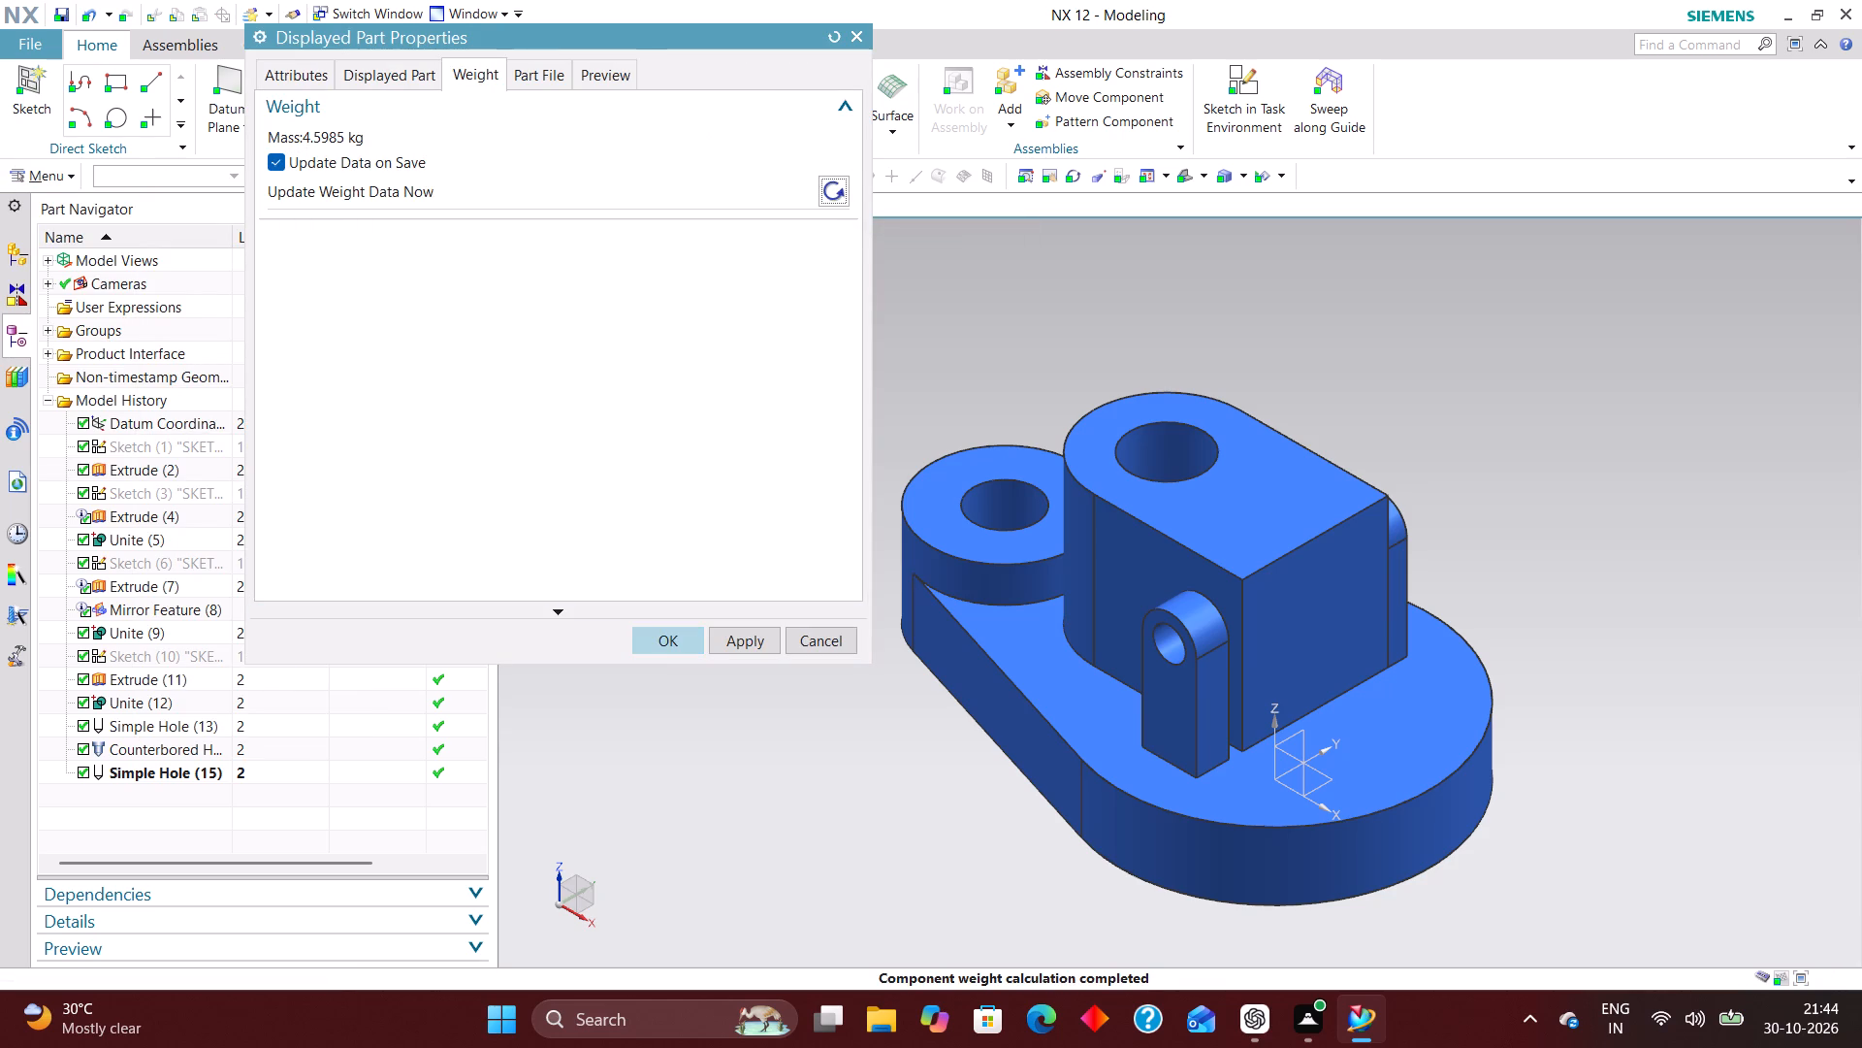
left_click(678, 647)
Return to the model1_dwg1.prt drawing and set the title block's Label13 weight cell to 4.5989.
left_click(703, 202)
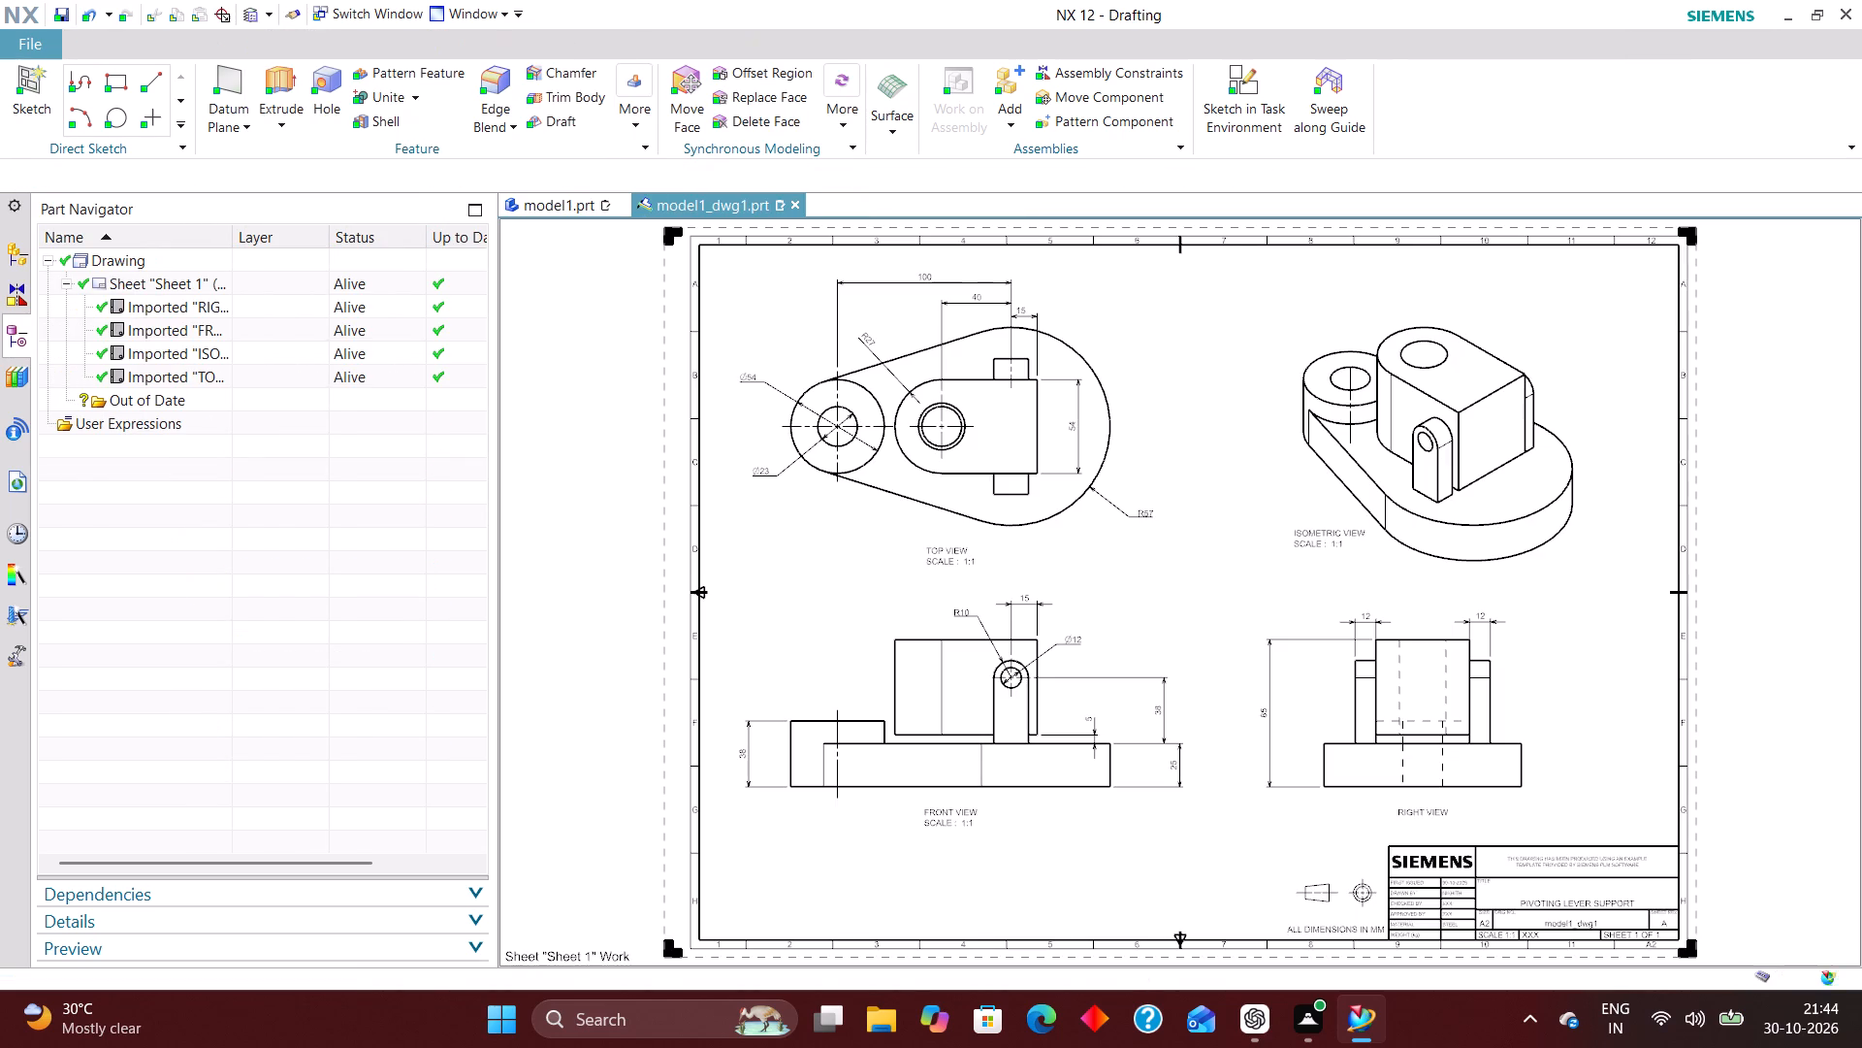
right_click(1386, 874)
left_click(1421, 657)
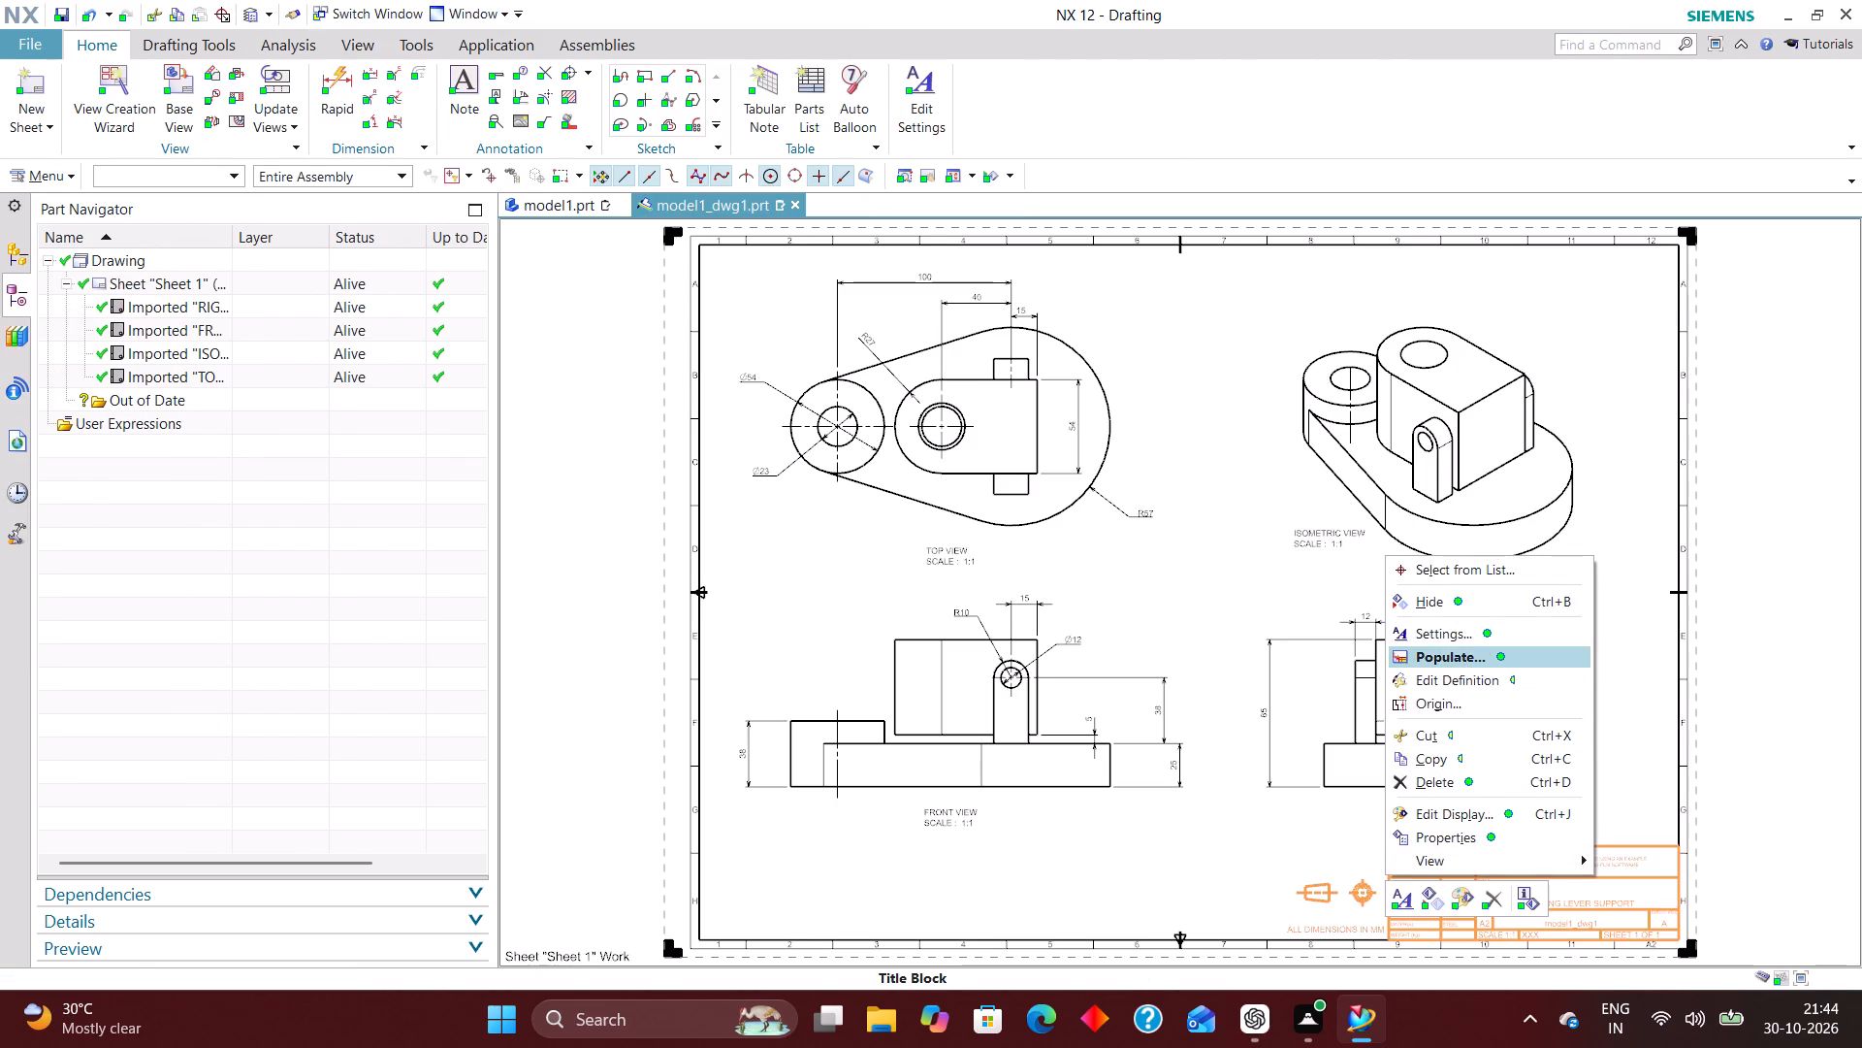
left_click(417, 344)
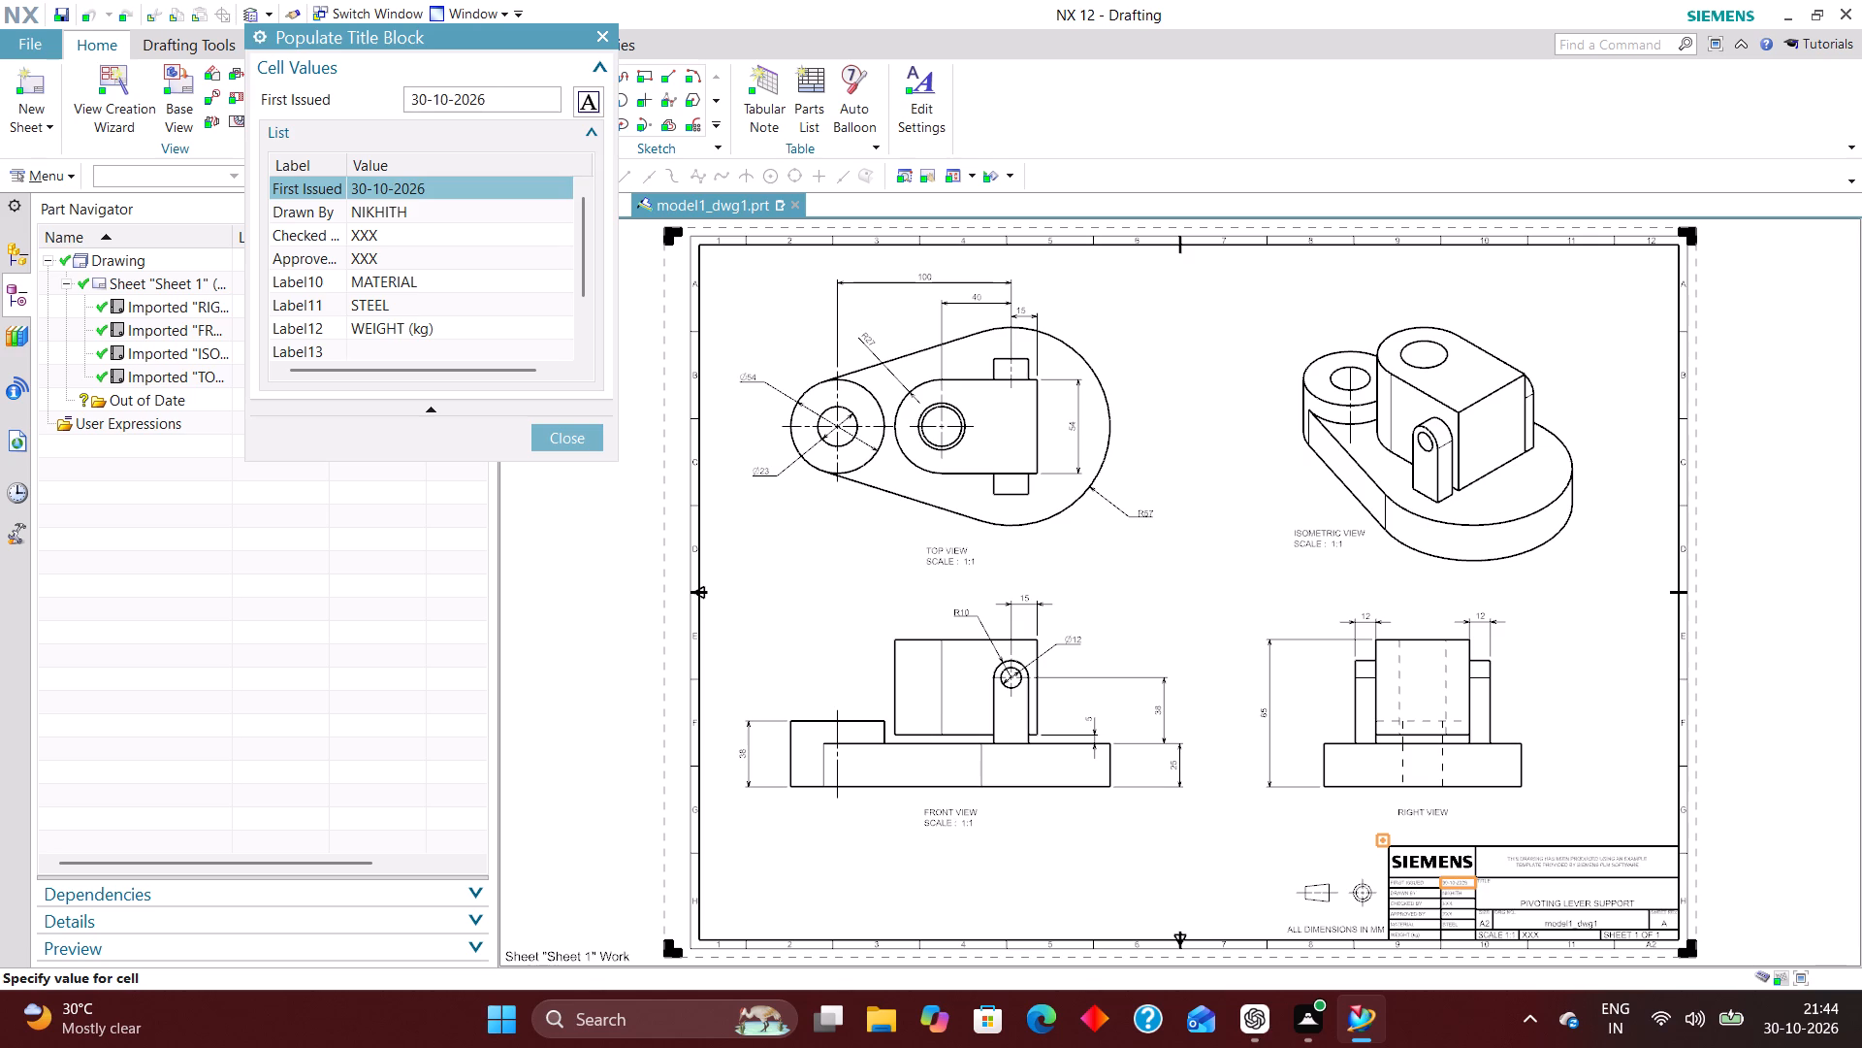
type("4.5989")
key("Return")
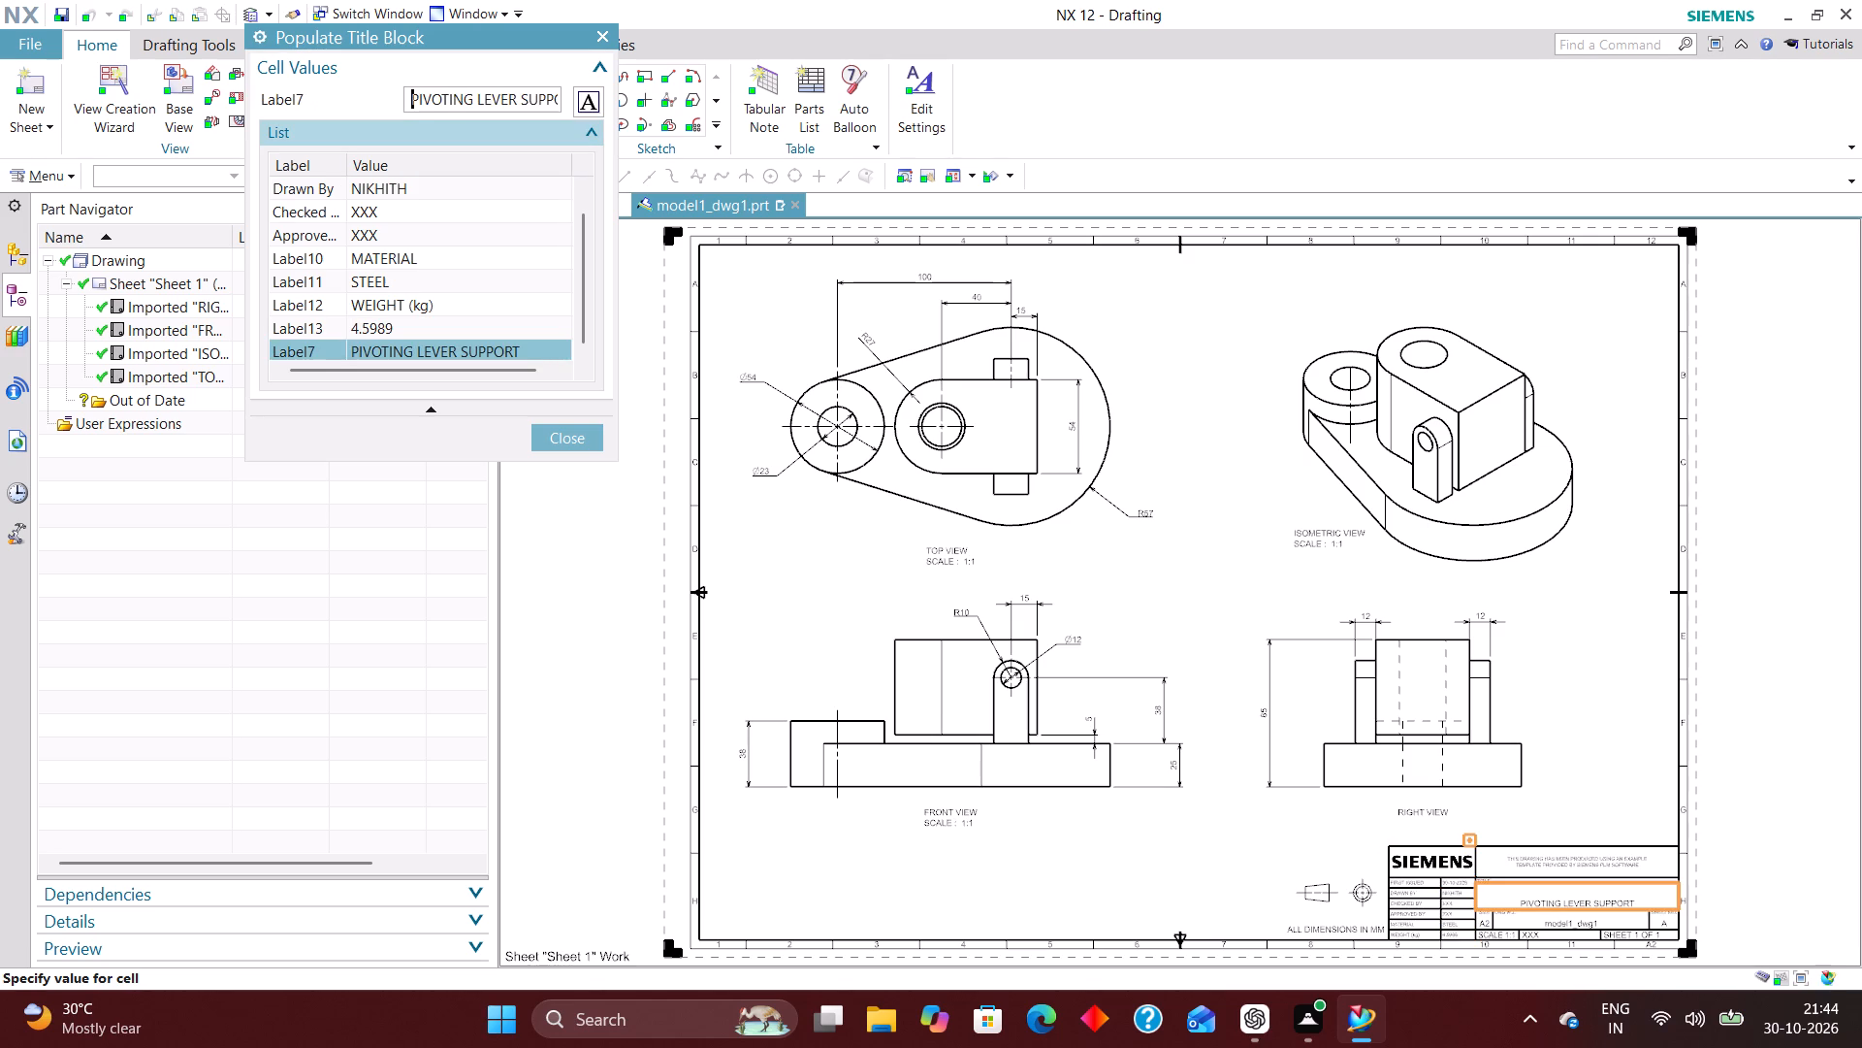
left_click(561, 443)
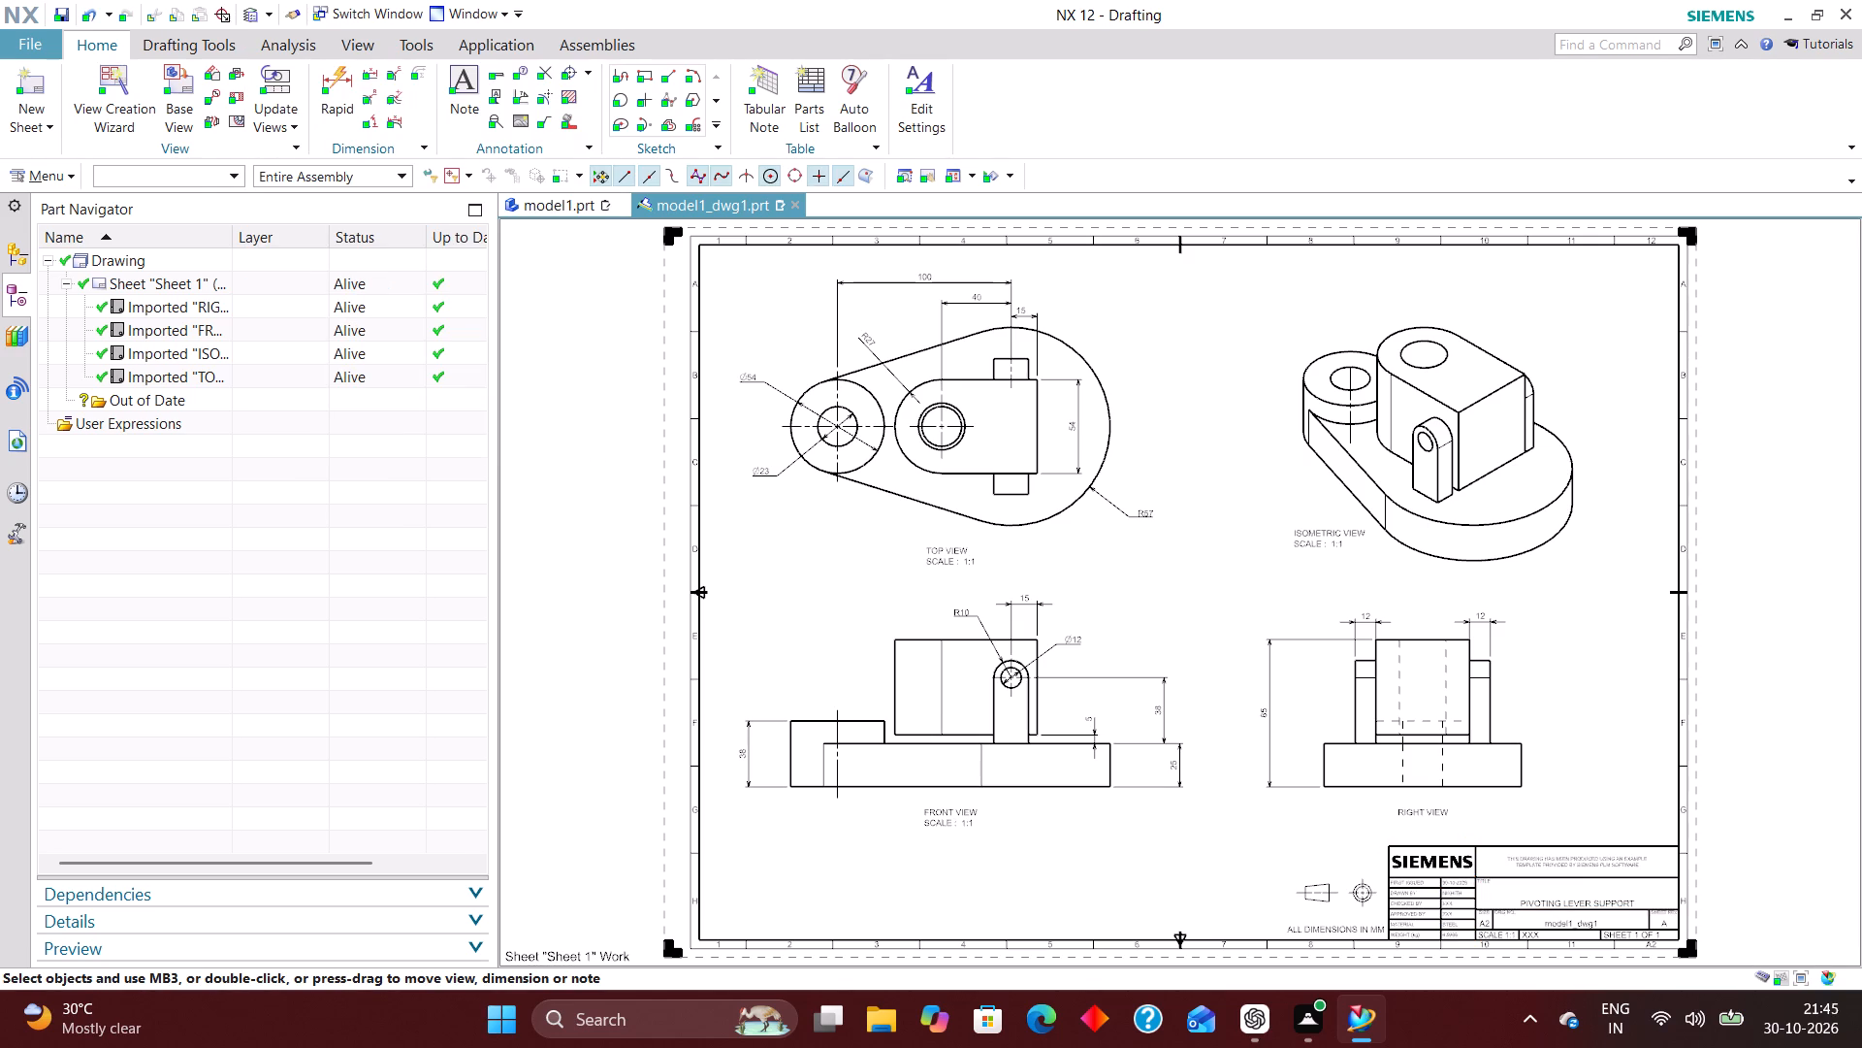
Examine the drawing views and the completed title block up close.
scroll(1171, 501, "down", 2)
scroll(1182, 554, "up", 3)
right_click_drag(1233, 394, 1179, 543)
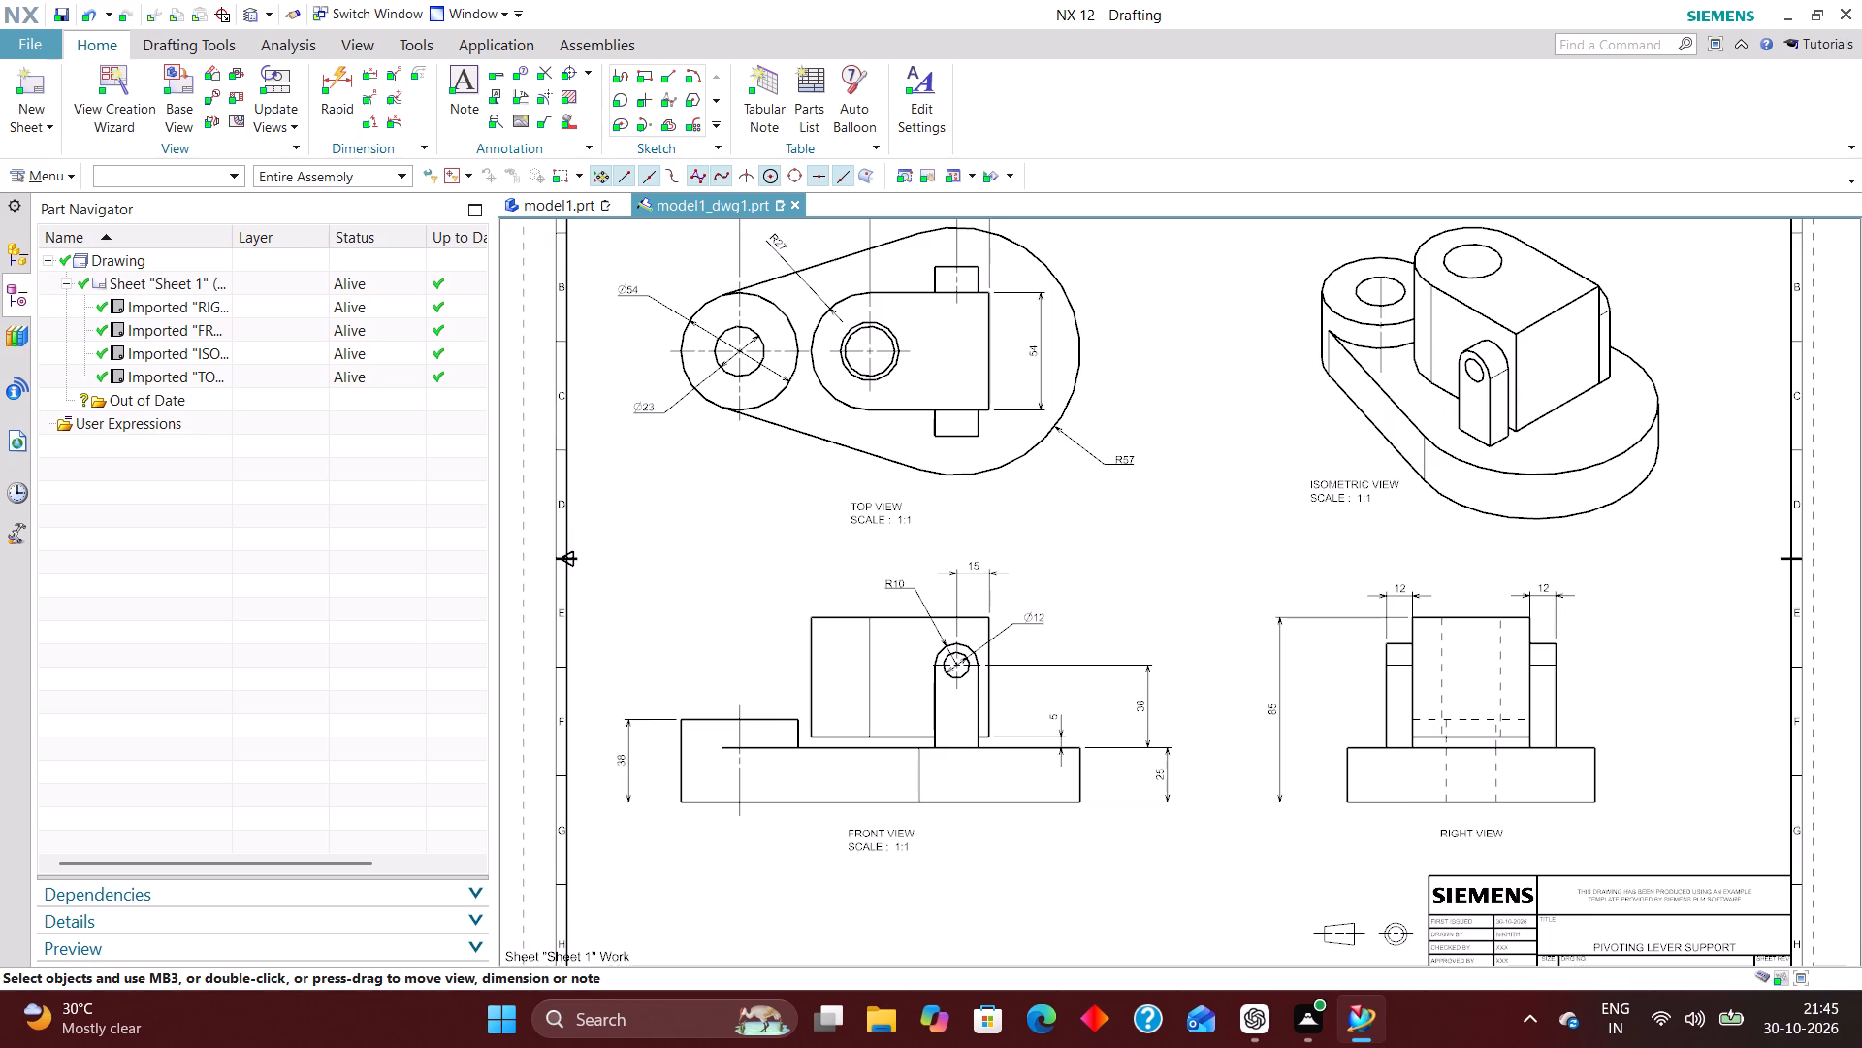
right_click_drag(1222, 476, 1100, 628)
scroll(1335, 960, "up", 2)
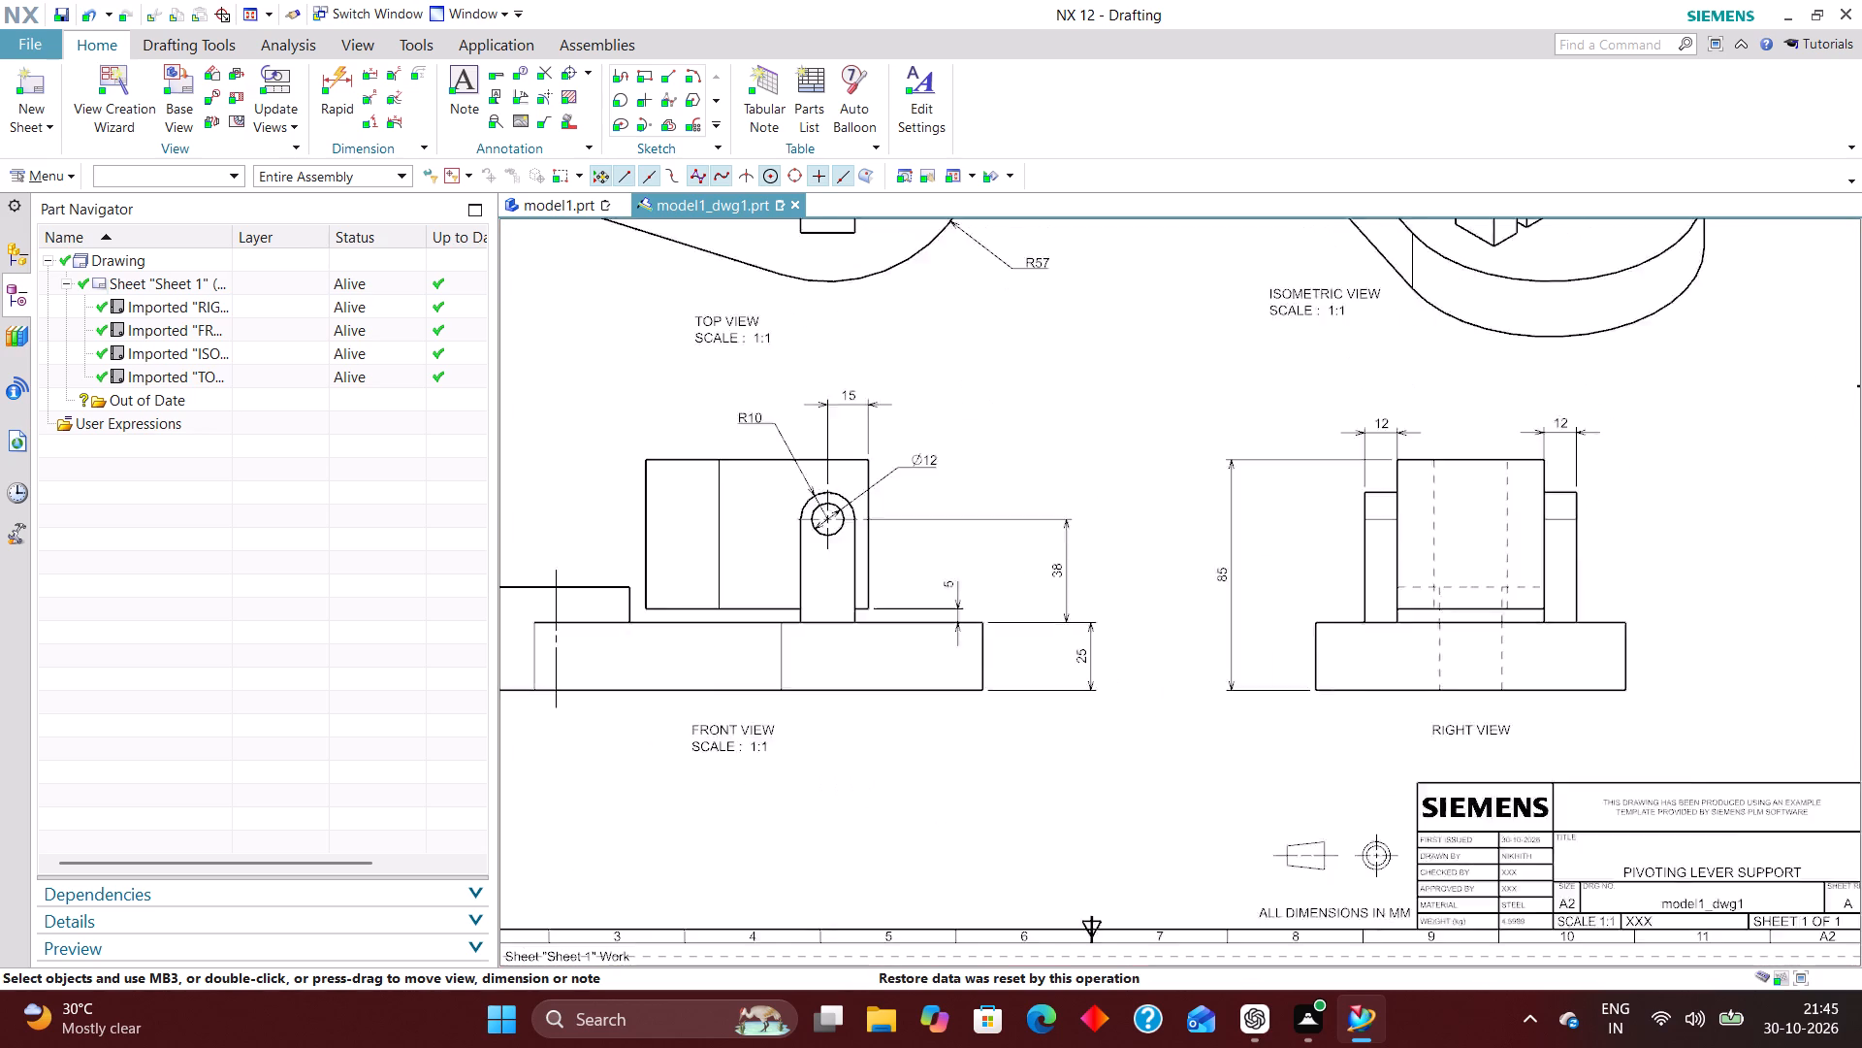
scroll(1341, 957, "up", 2)
scroll(1323, 876, "up", 1)
scroll(1343, 884, "down", 4)
right_click_drag(1210, 409, 1171, 560)
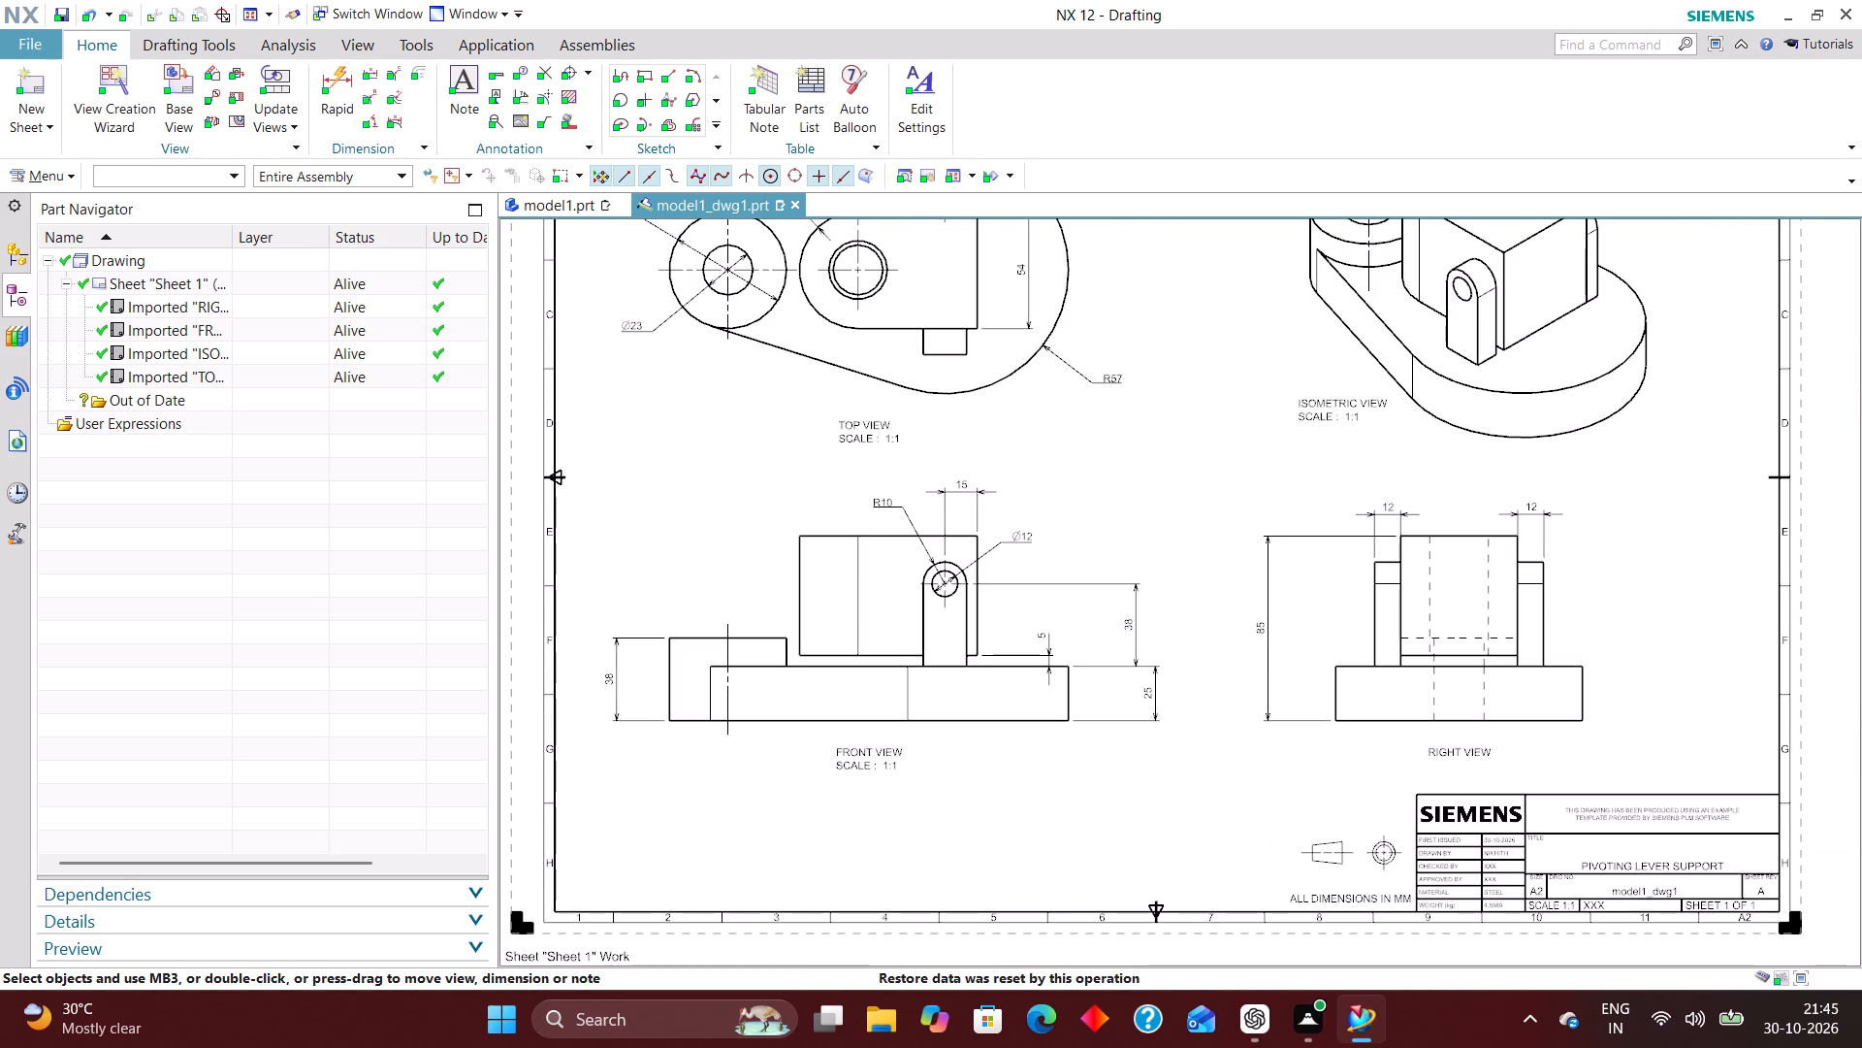
right_click_drag(1204, 380, 1124, 510)
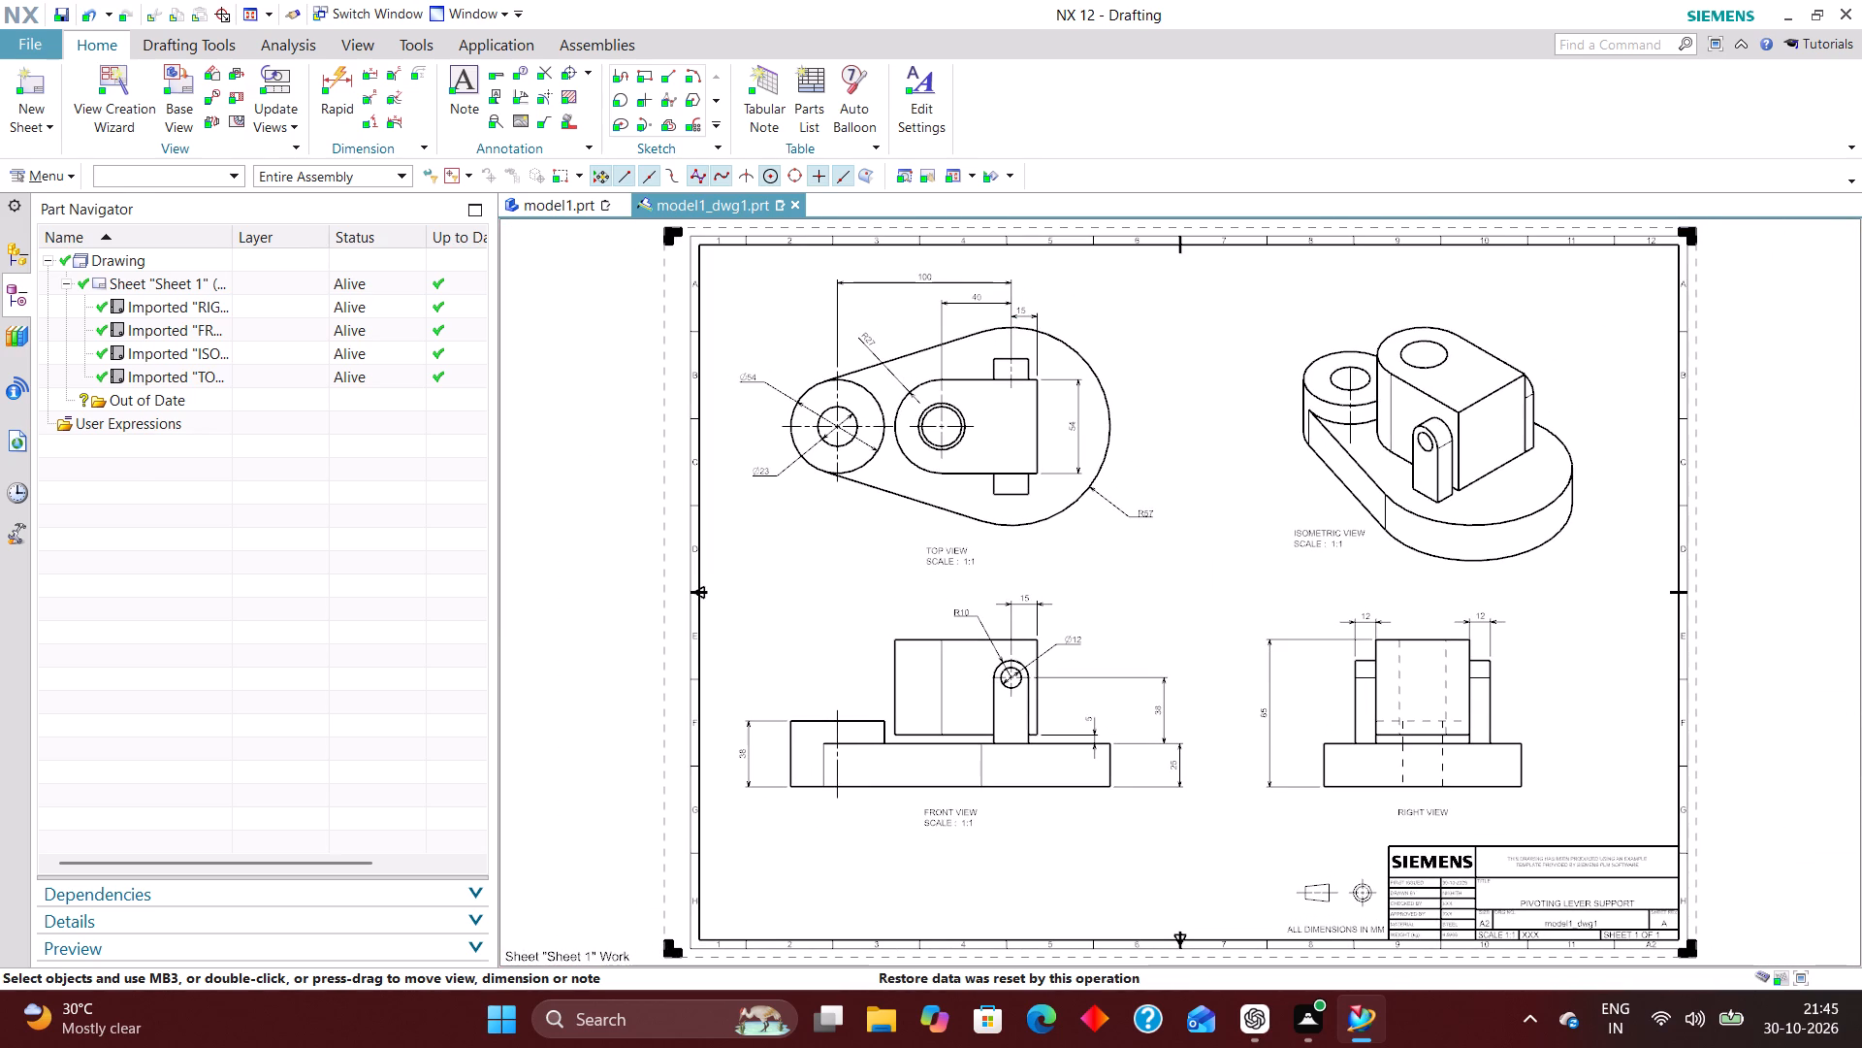
Set all layers to invisible for the ISOMETRIC VIEW using Layer Visible in View.
left_click(58, 175)
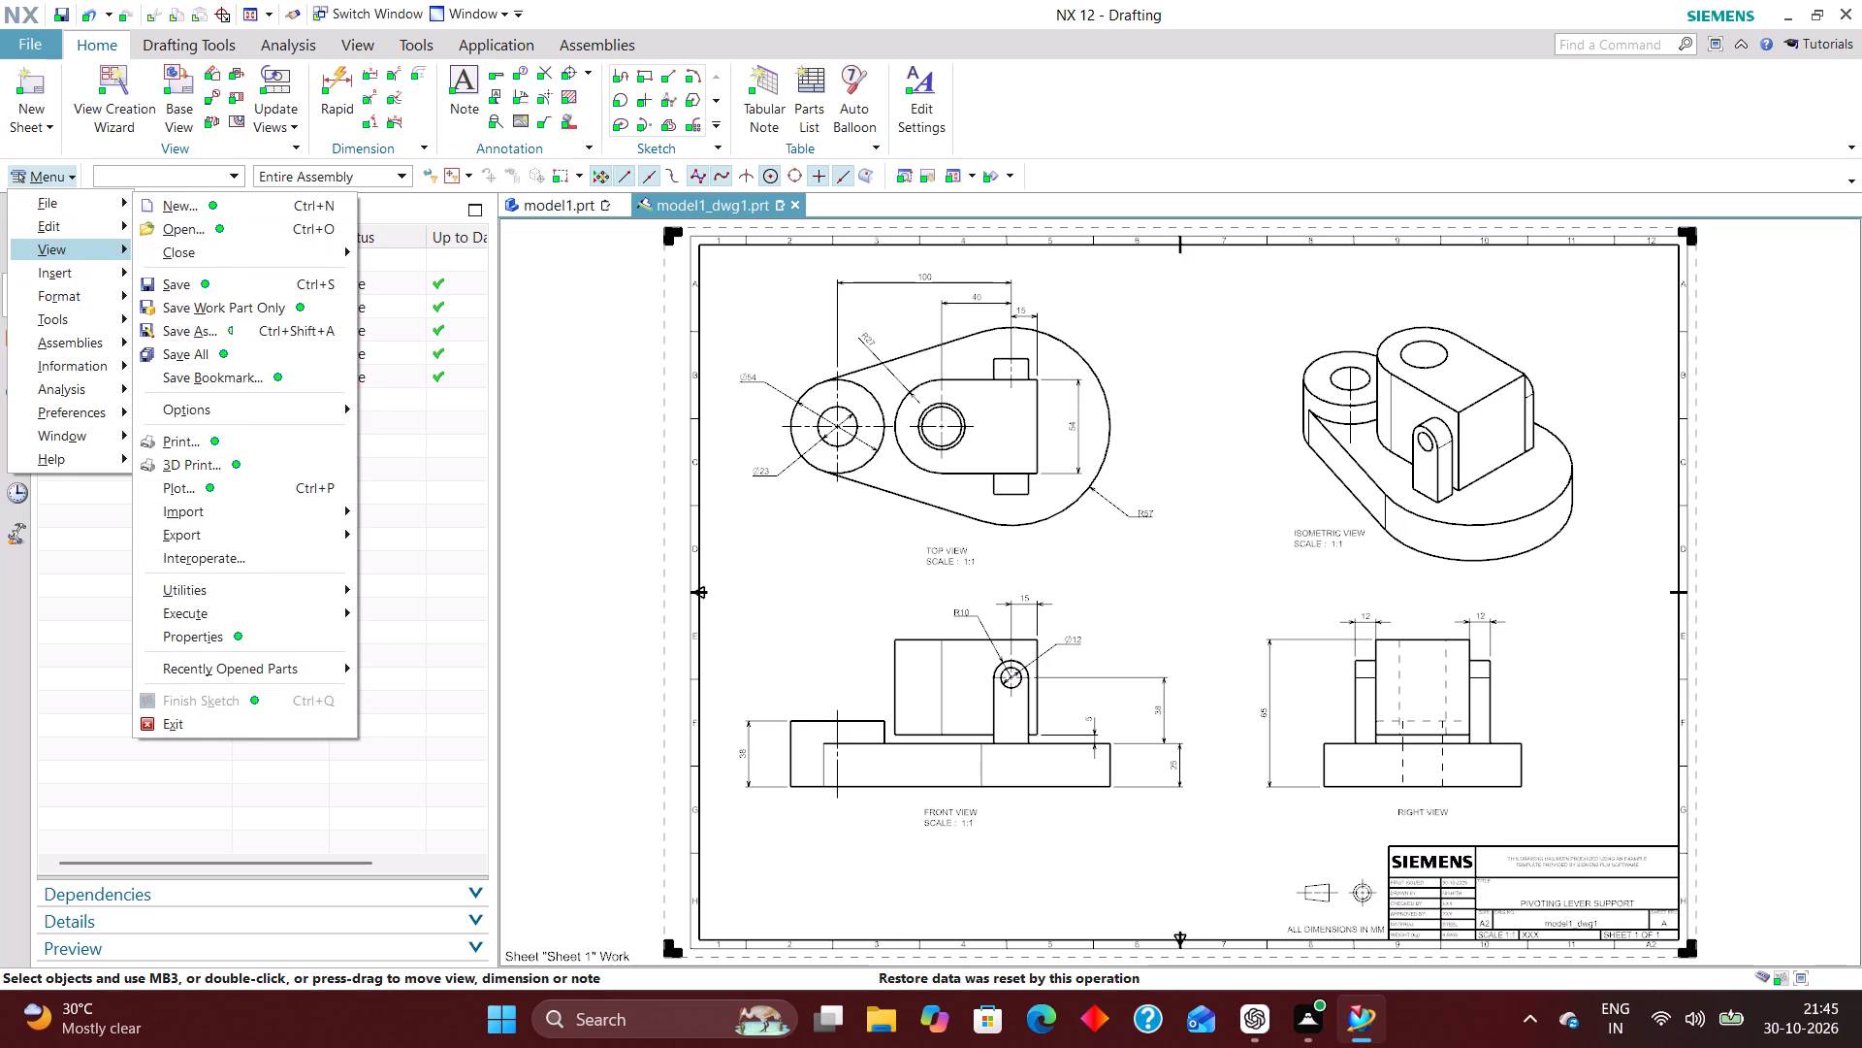
left_click(80, 288)
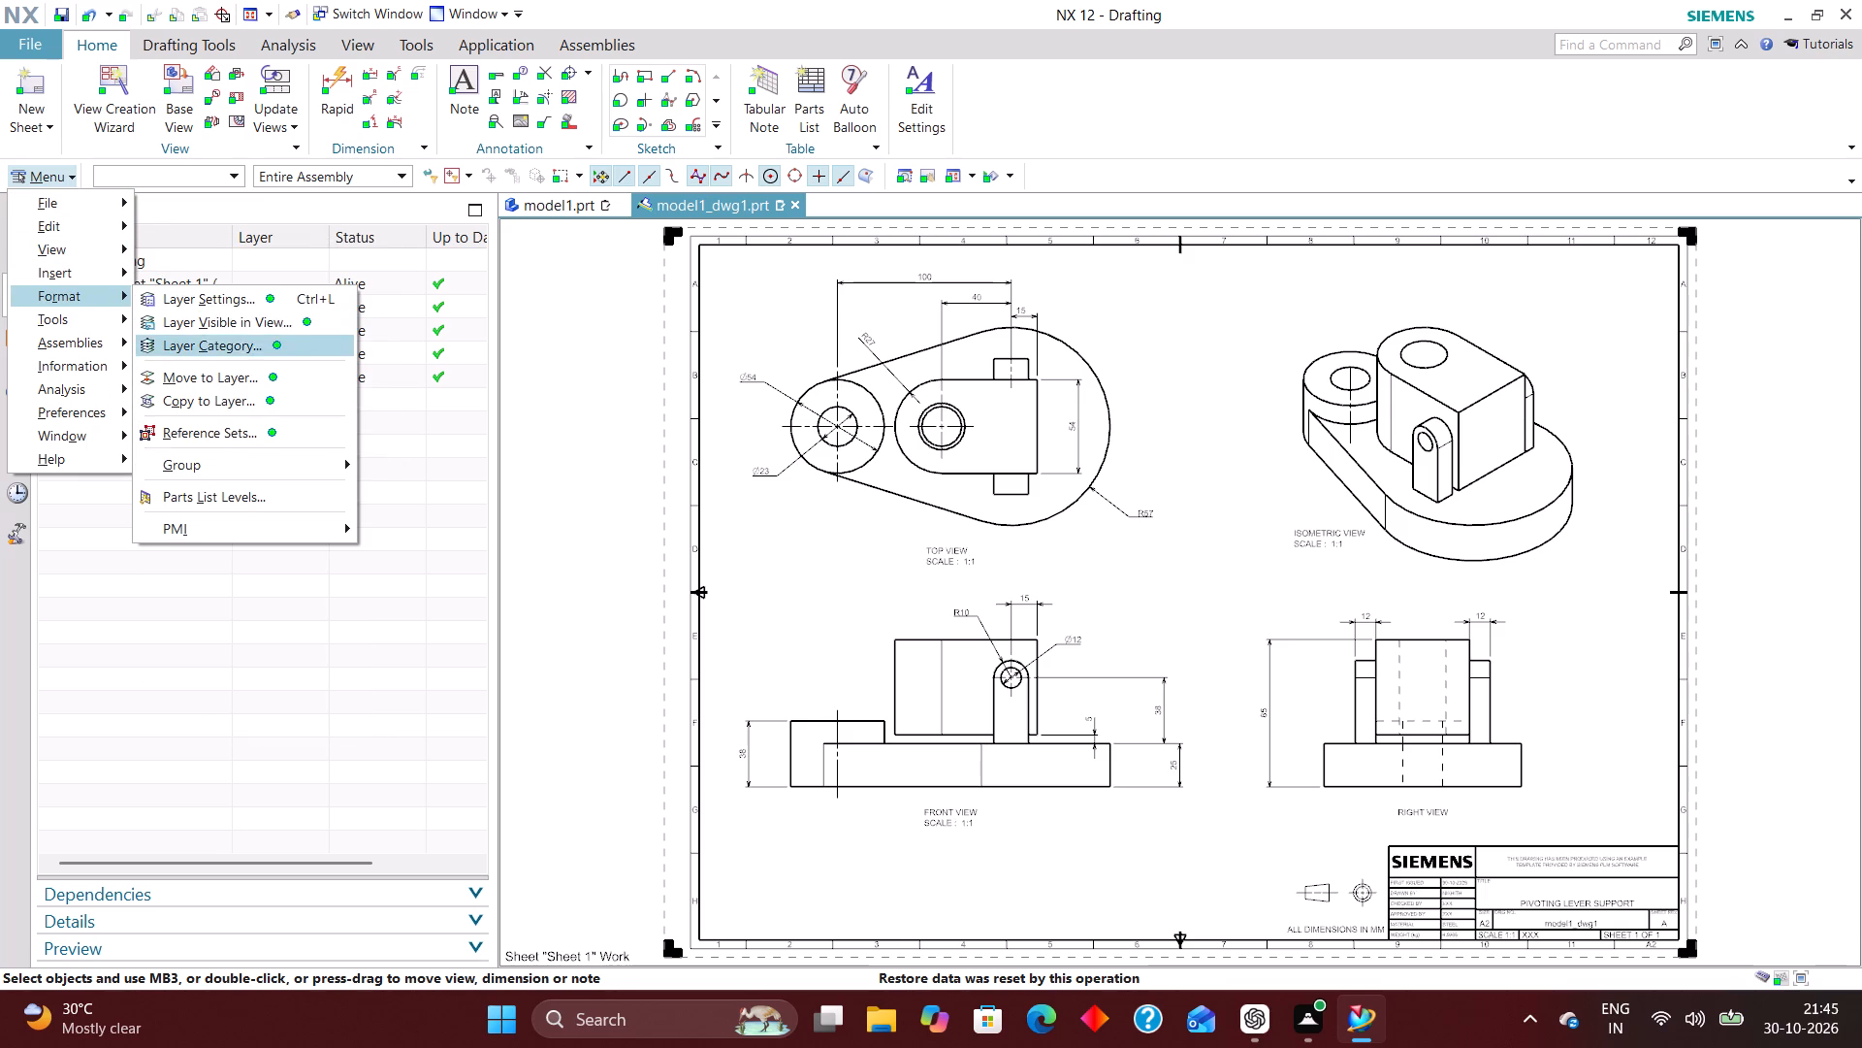
left_click(256, 318)
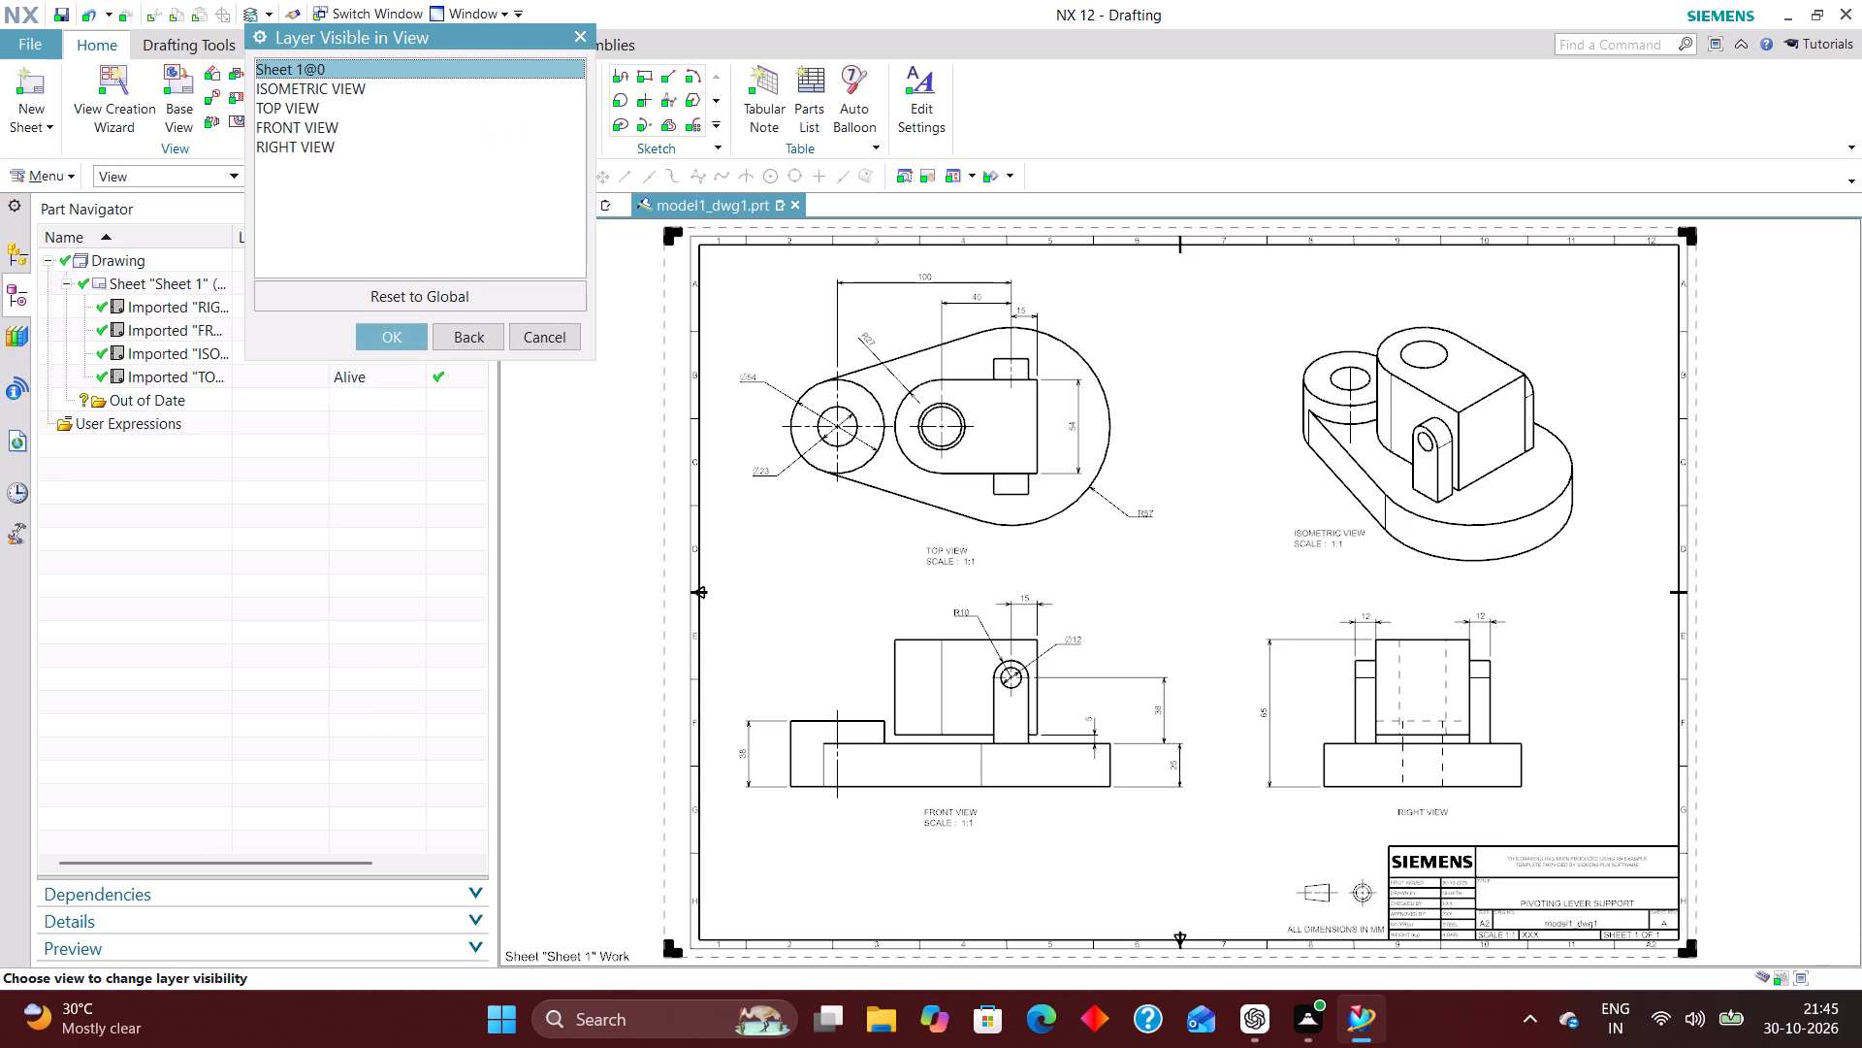
left_click(347, 93)
left_click(369, 337)
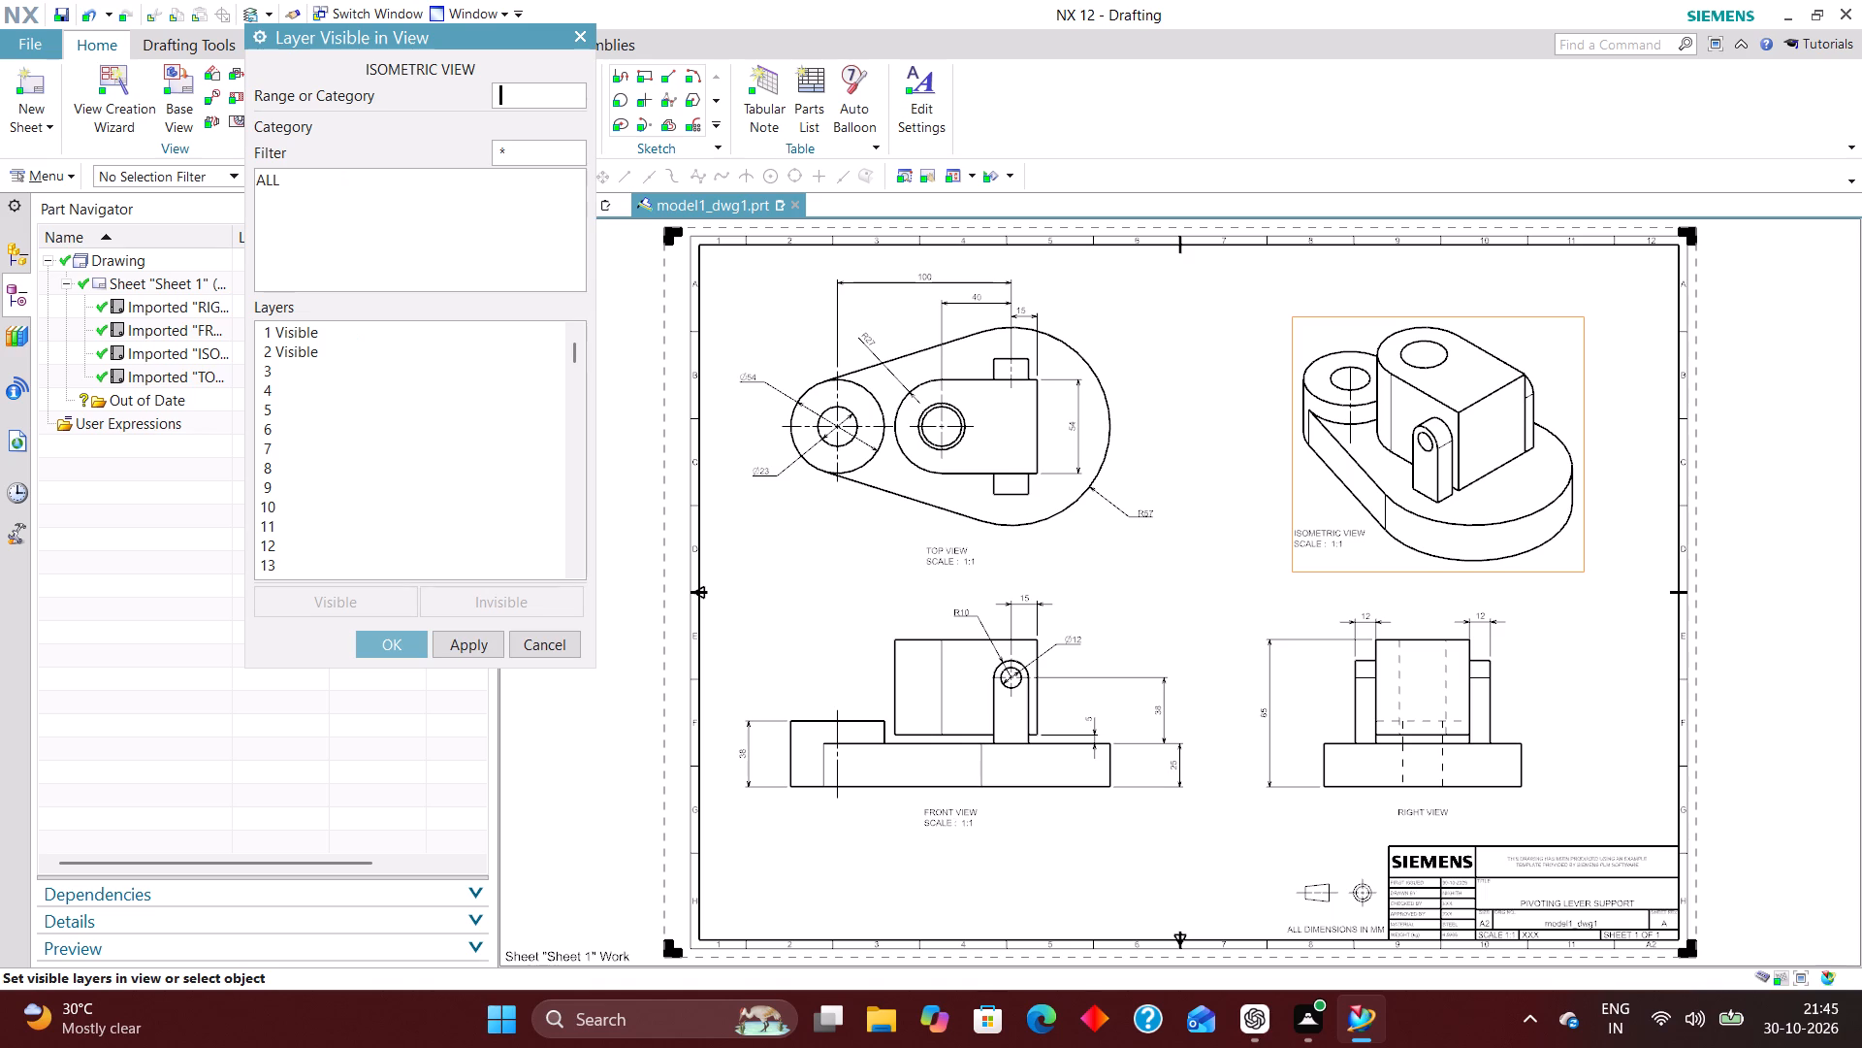
left_click(271, 182)
left_click(552, 596)
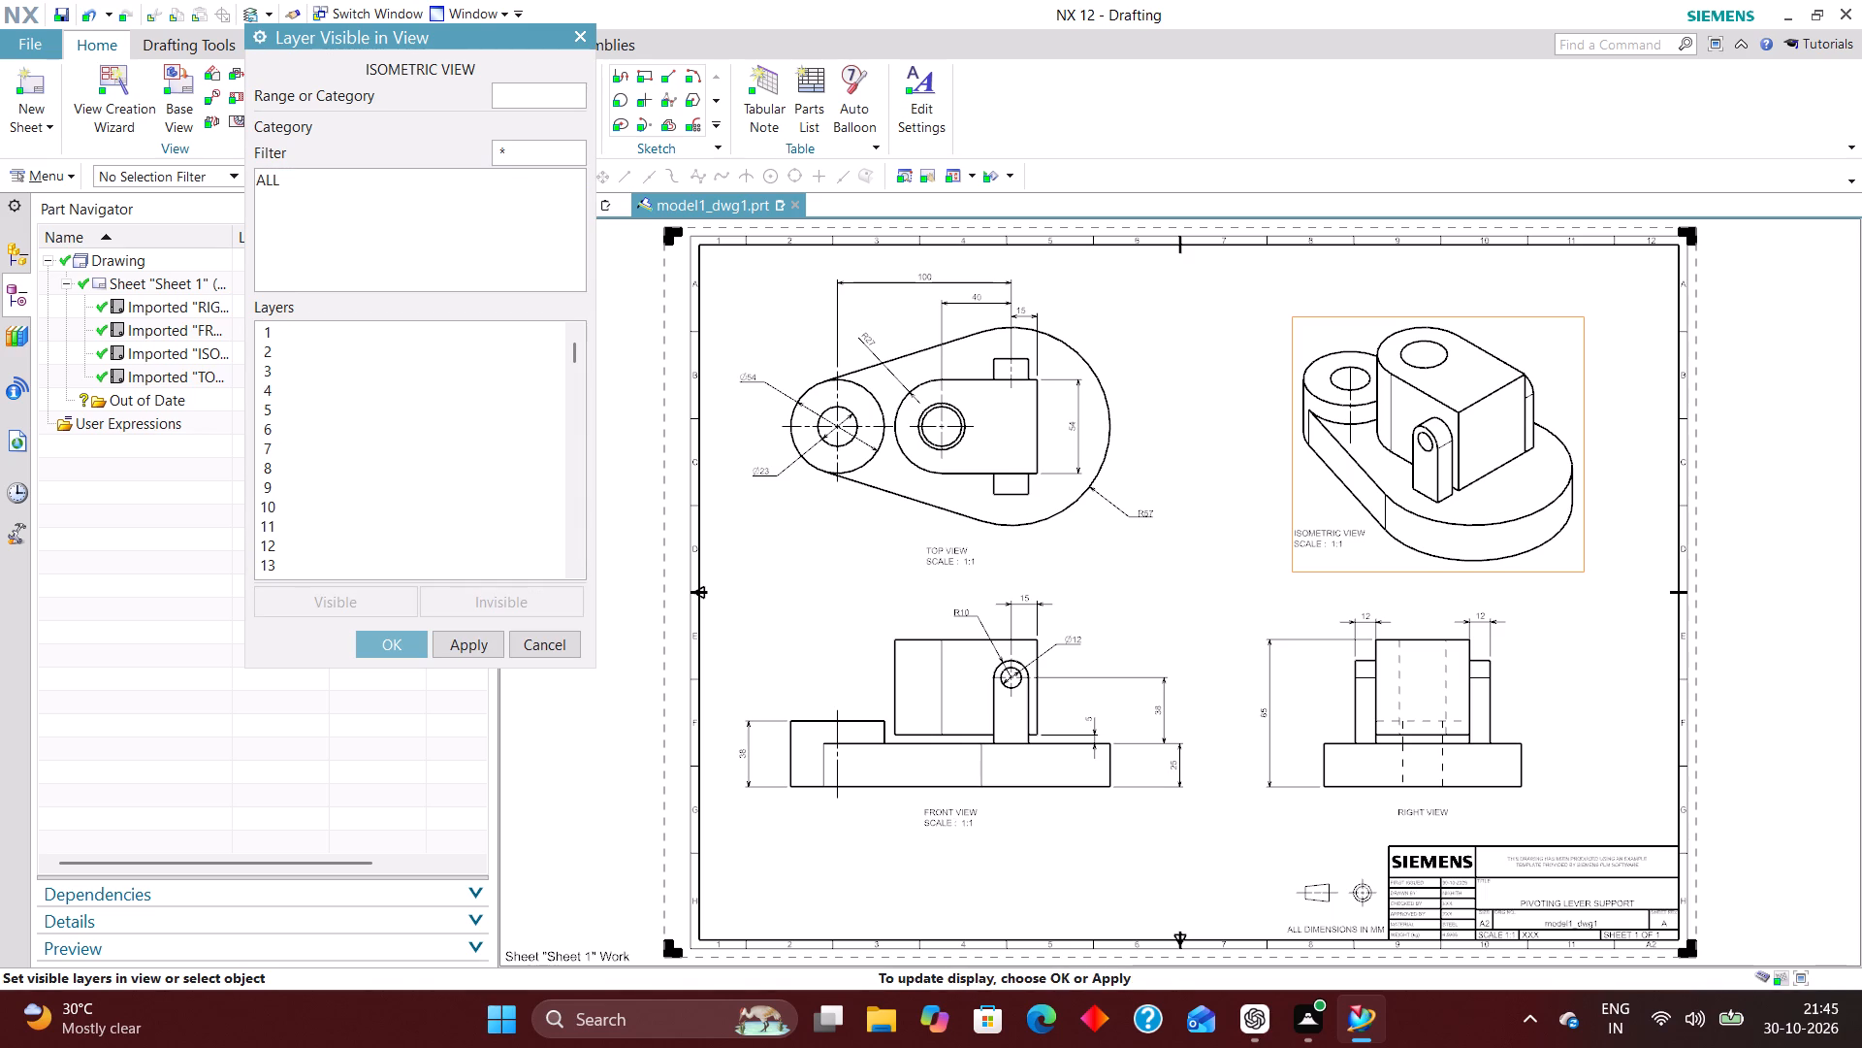
Make layers 2, 223, 224, 225, 226 and 256 visible in the ISOMETRIC VIEW and apply the layer visibility.
left_click(527, 91)
key("2")
key("Return")
type("223")
key("Return")
type("224")
key("Return")
type("225")
key("Return")
type("226")
key("Return")
type("256")
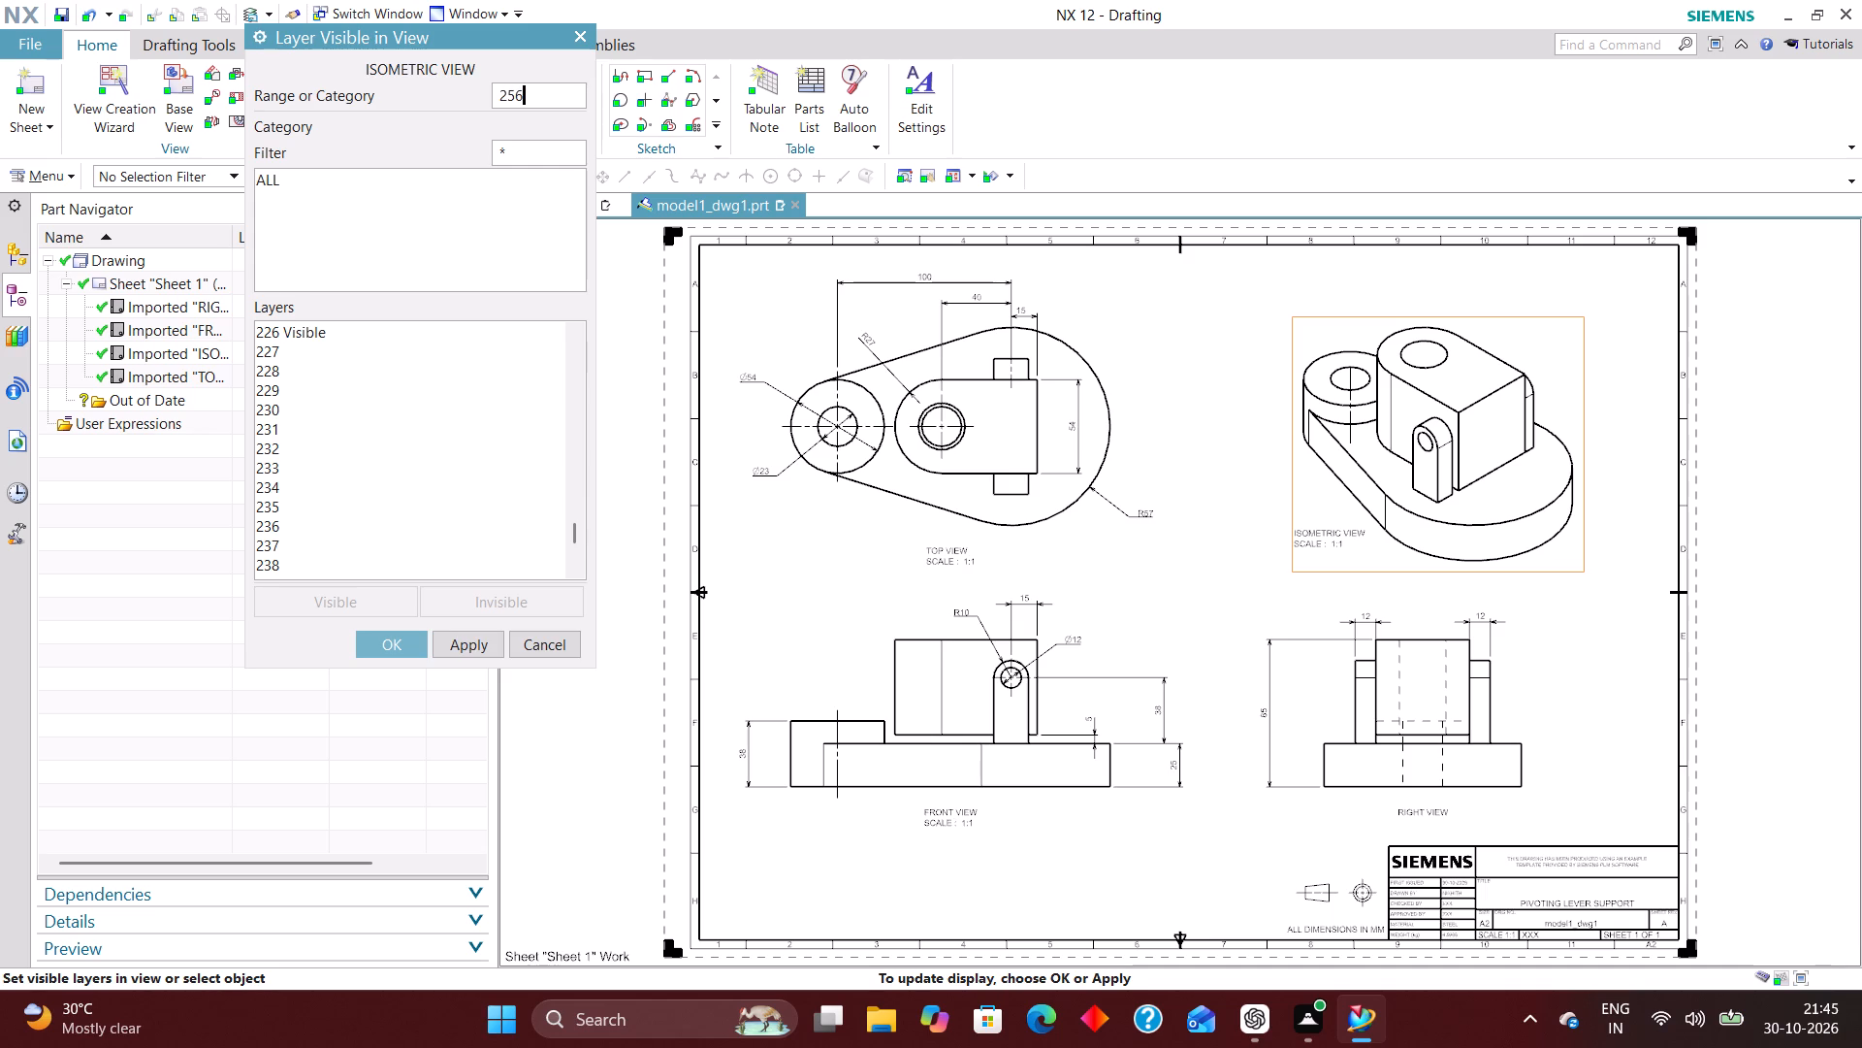
key("Return")
left_click(394, 640)
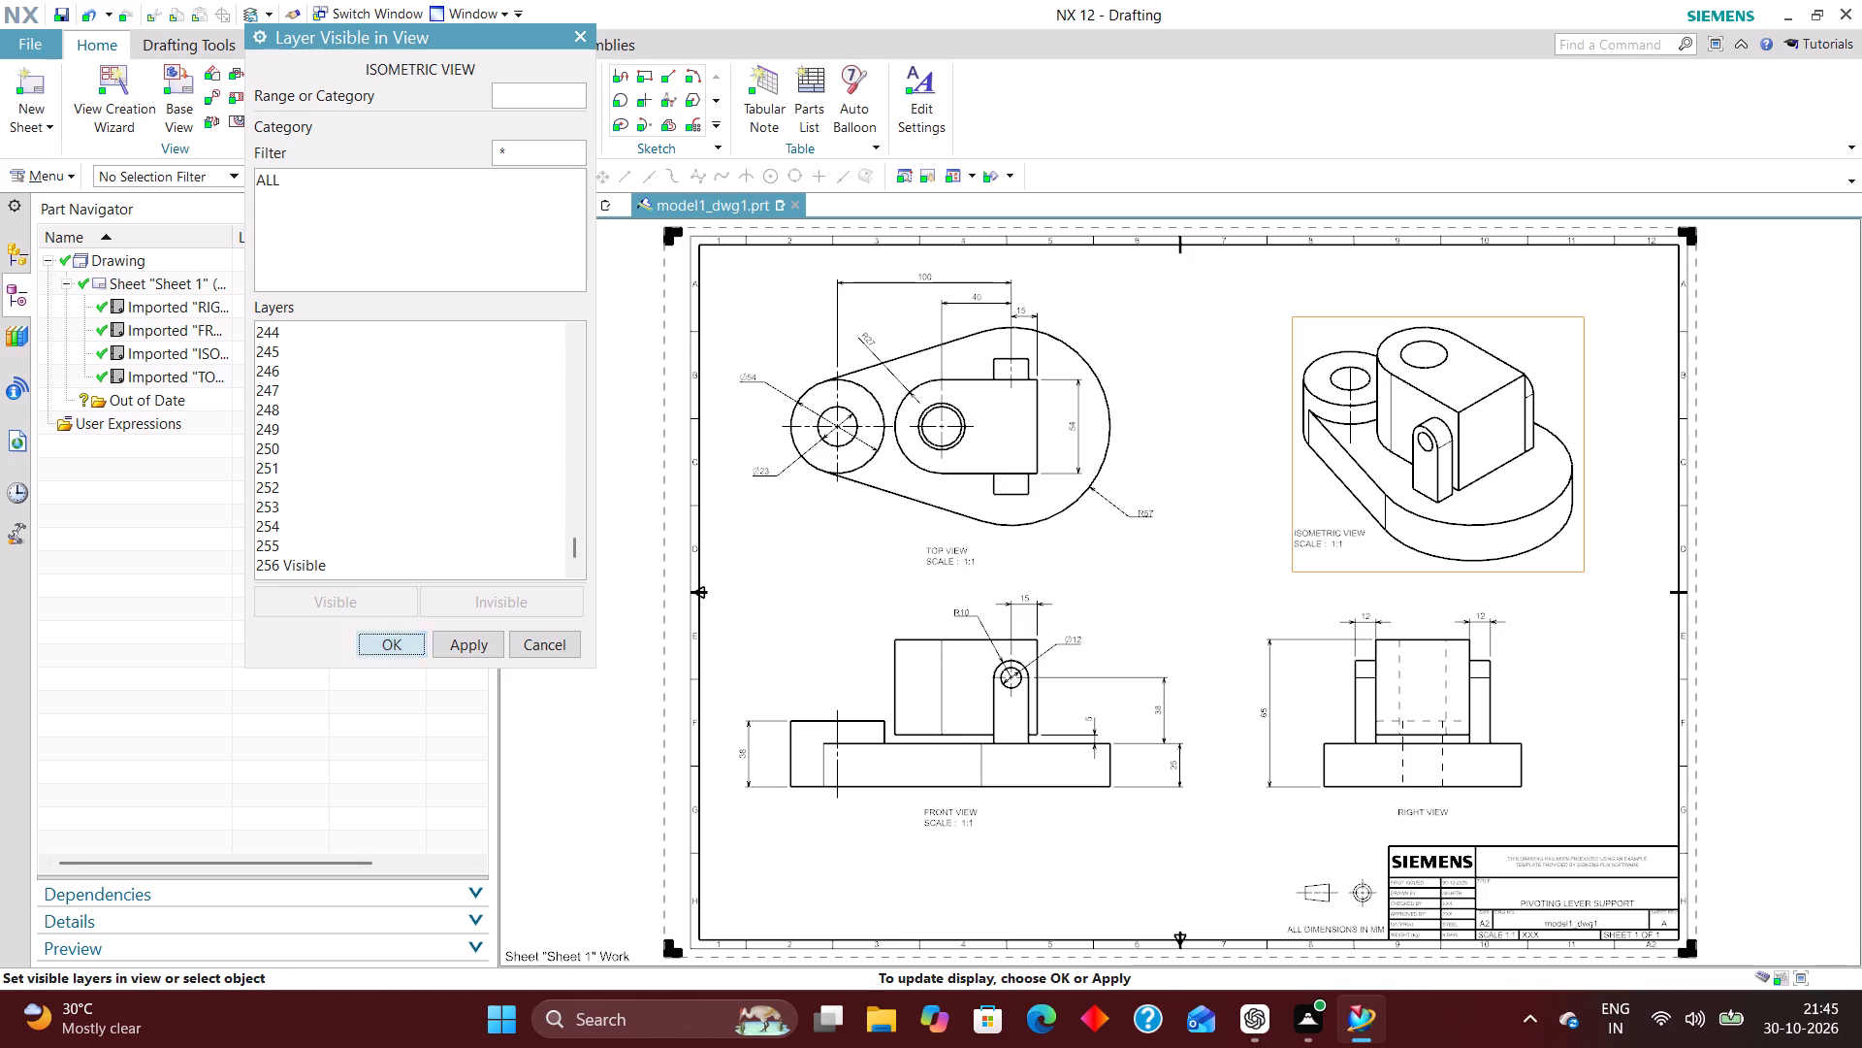
Set all layers to invisible for the TOP VIEW.
left_click(327, 102)
left_click(405, 341)
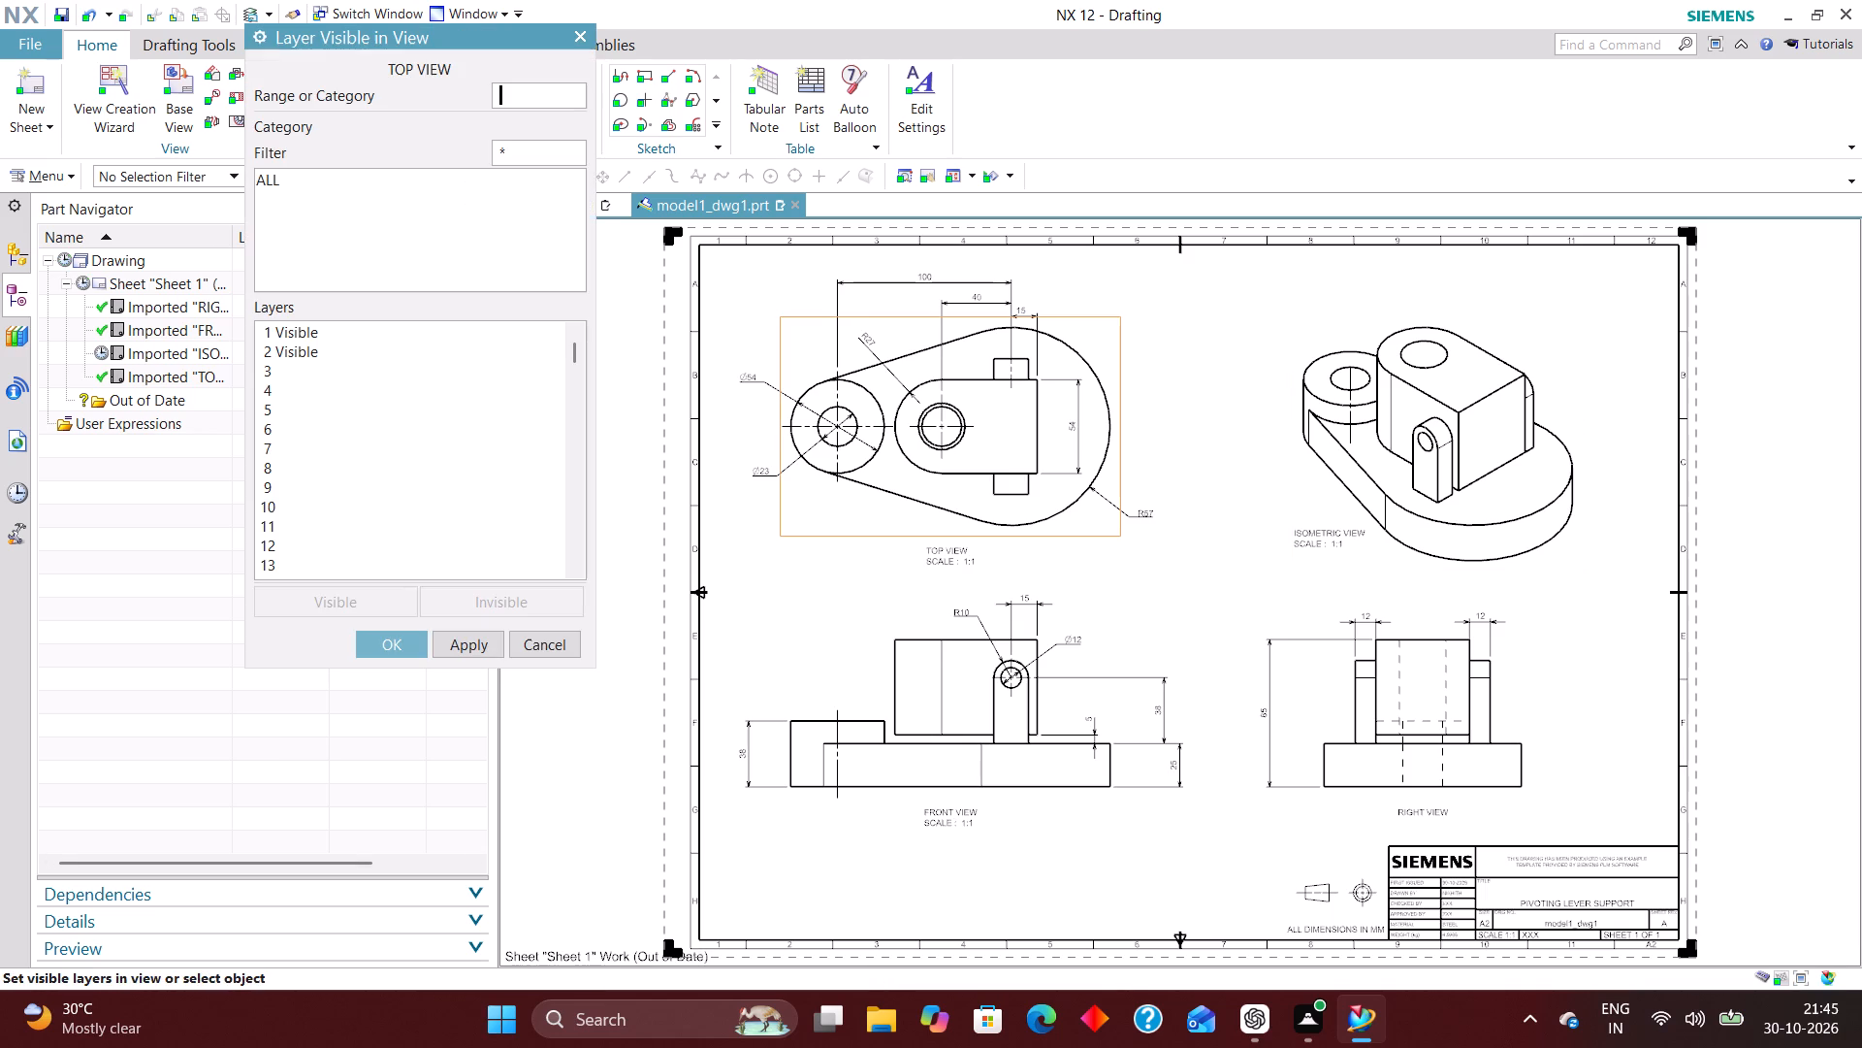
left_click(273, 185)
left_click(513, 597)
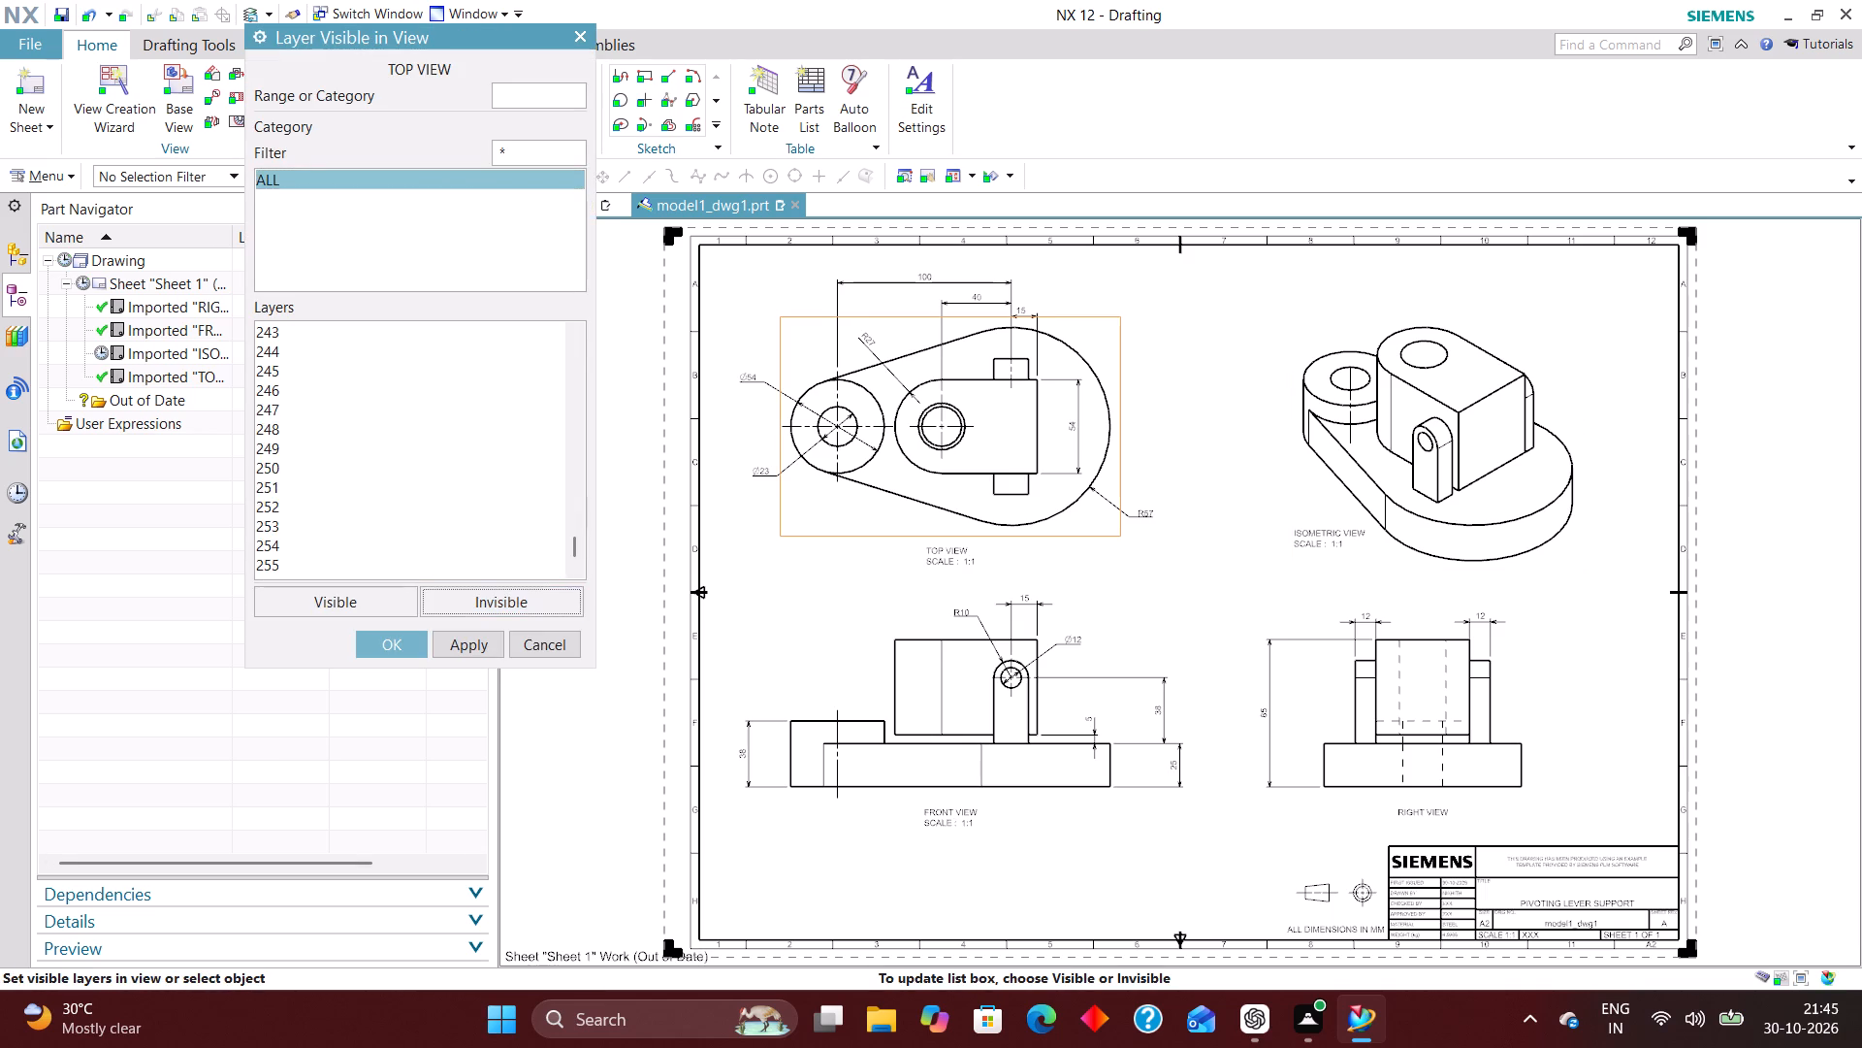
Make layers 2, 223, 224, 225, 226 and 256 visible in the TOP VIEW and accept the layer visibility.
left_click(519, 102)
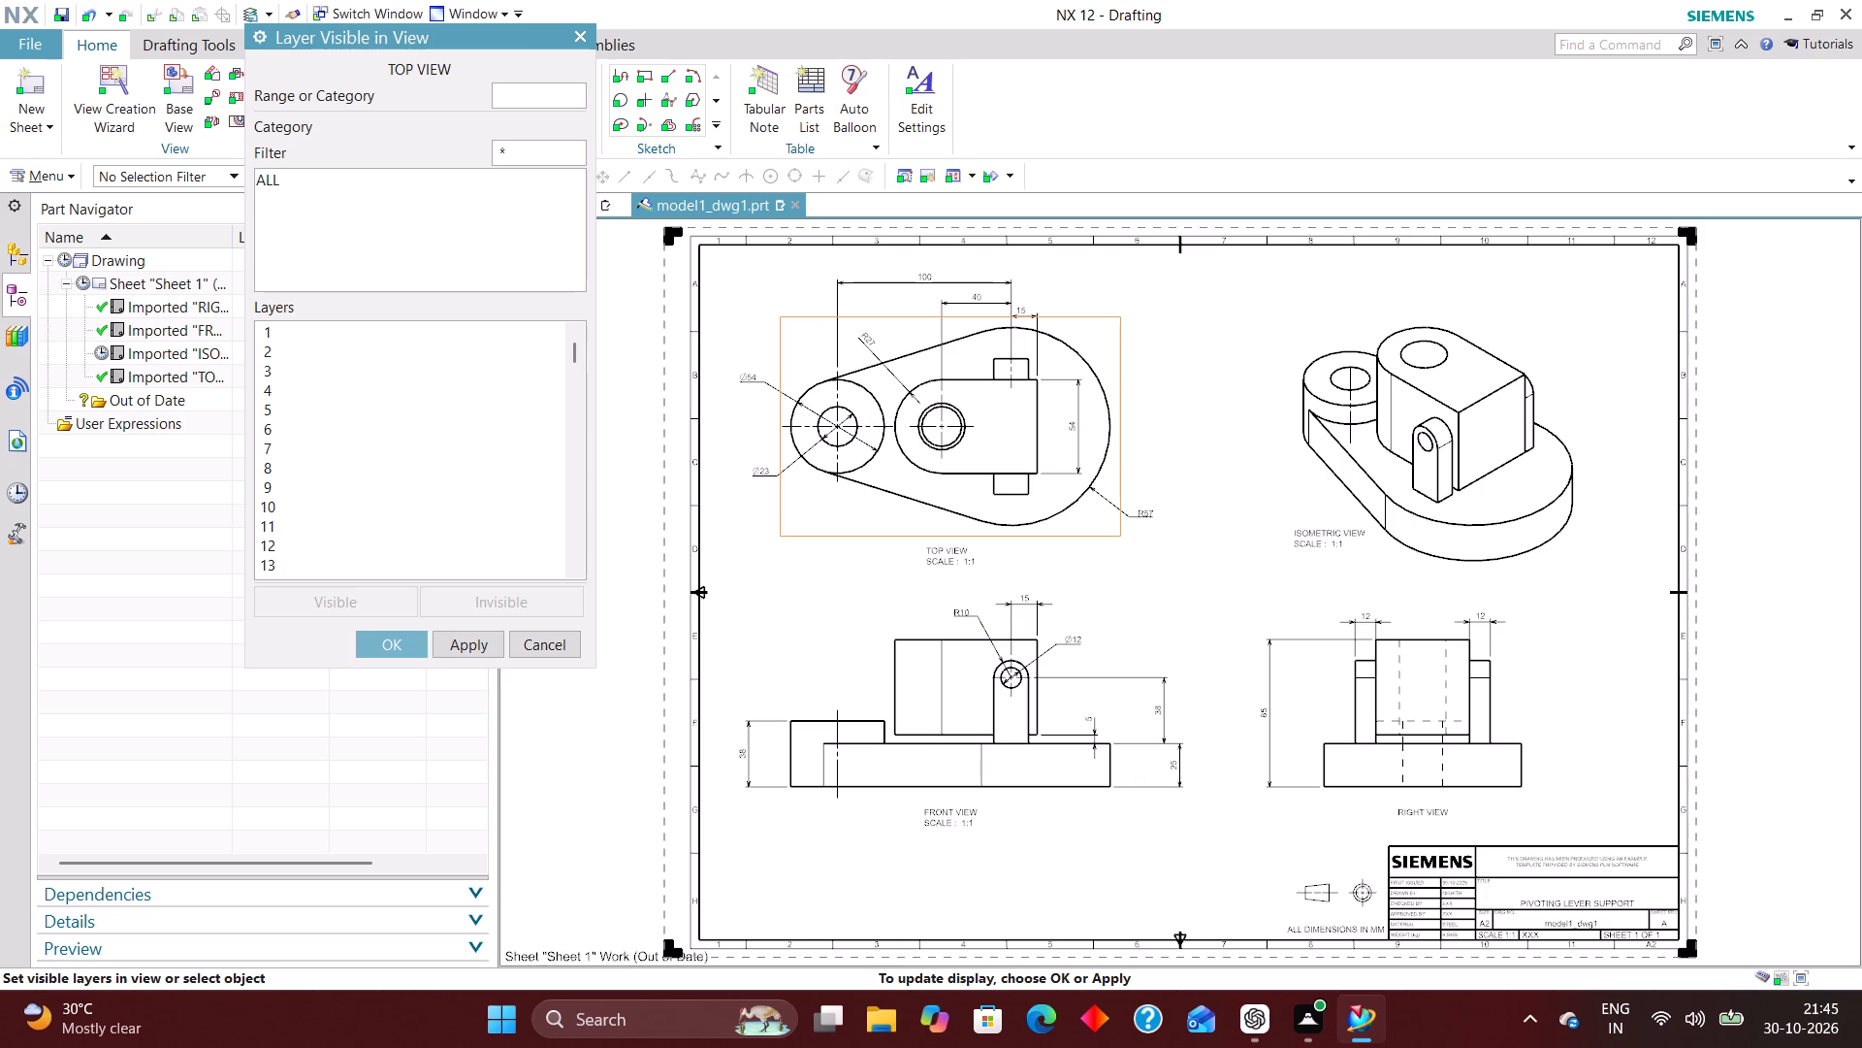
key("2")
key("Return")
type("223")
key("Return")
type("224")
key("Return")
type("225")
key("Return")
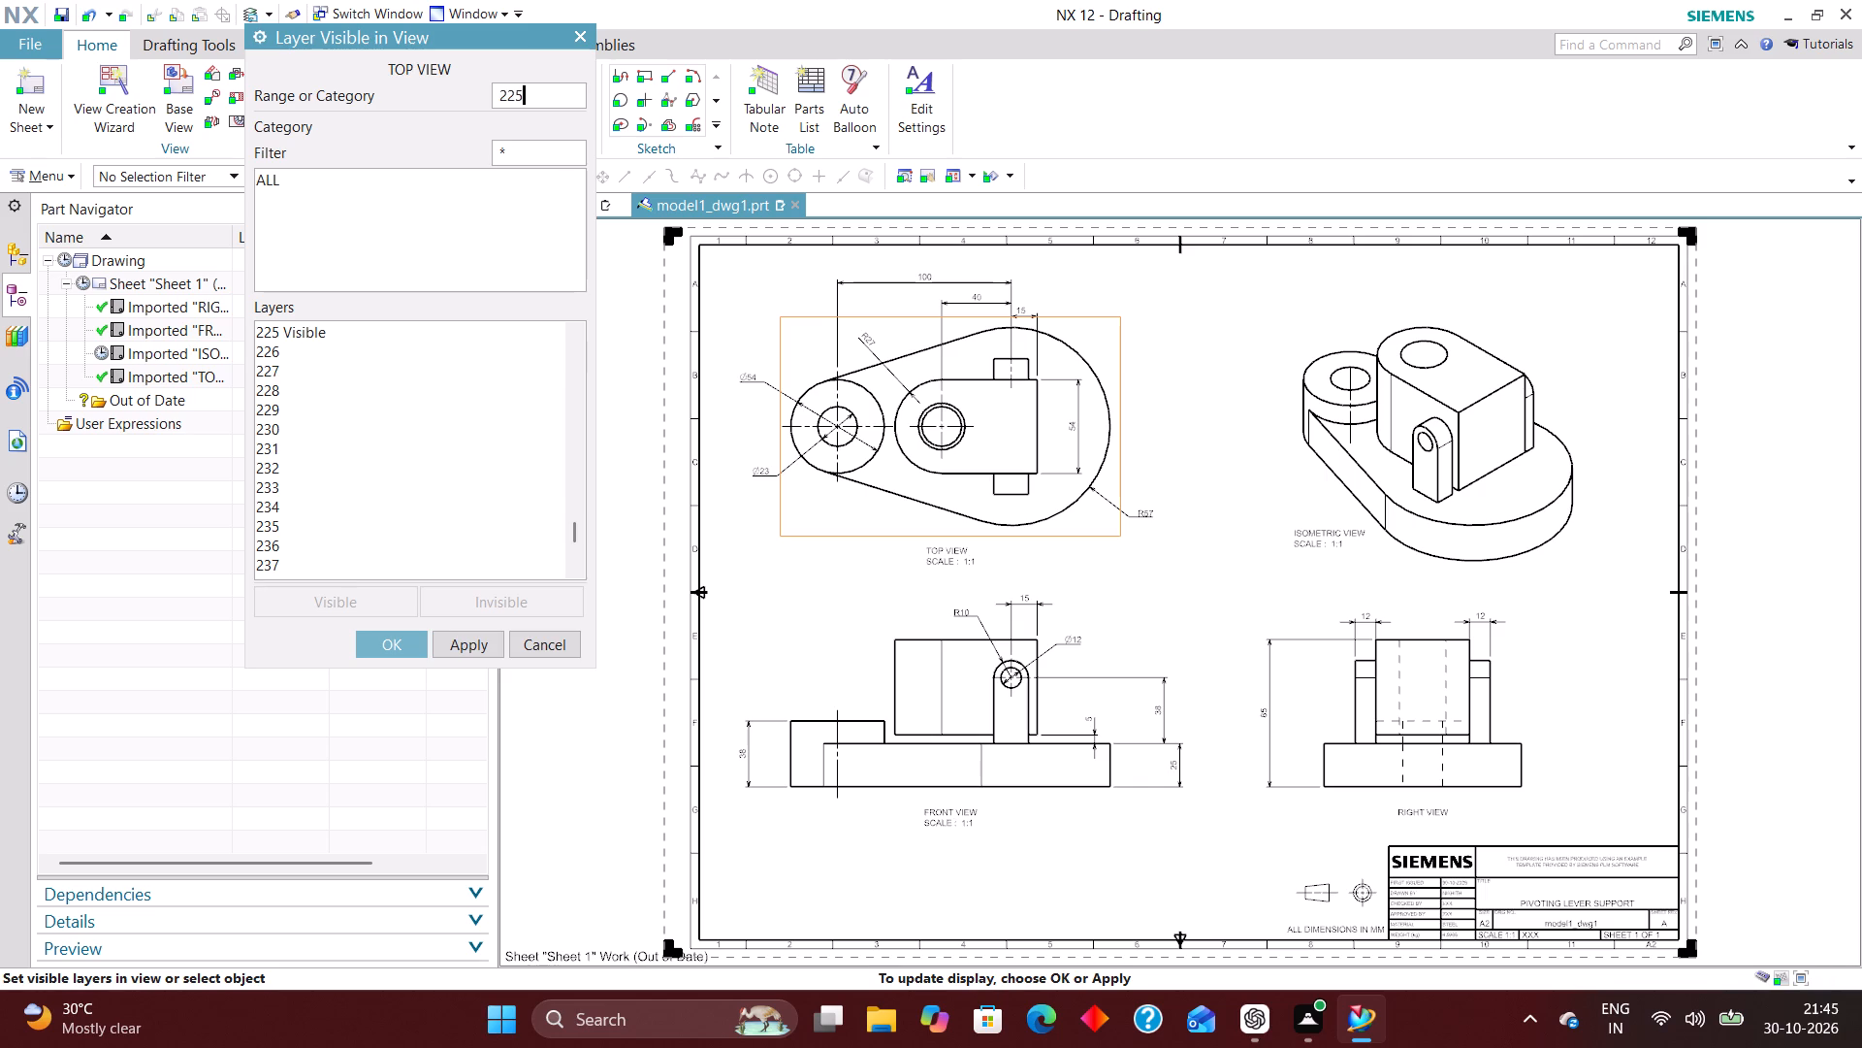
type("226")
key("Return")
type("256")
key("Return")
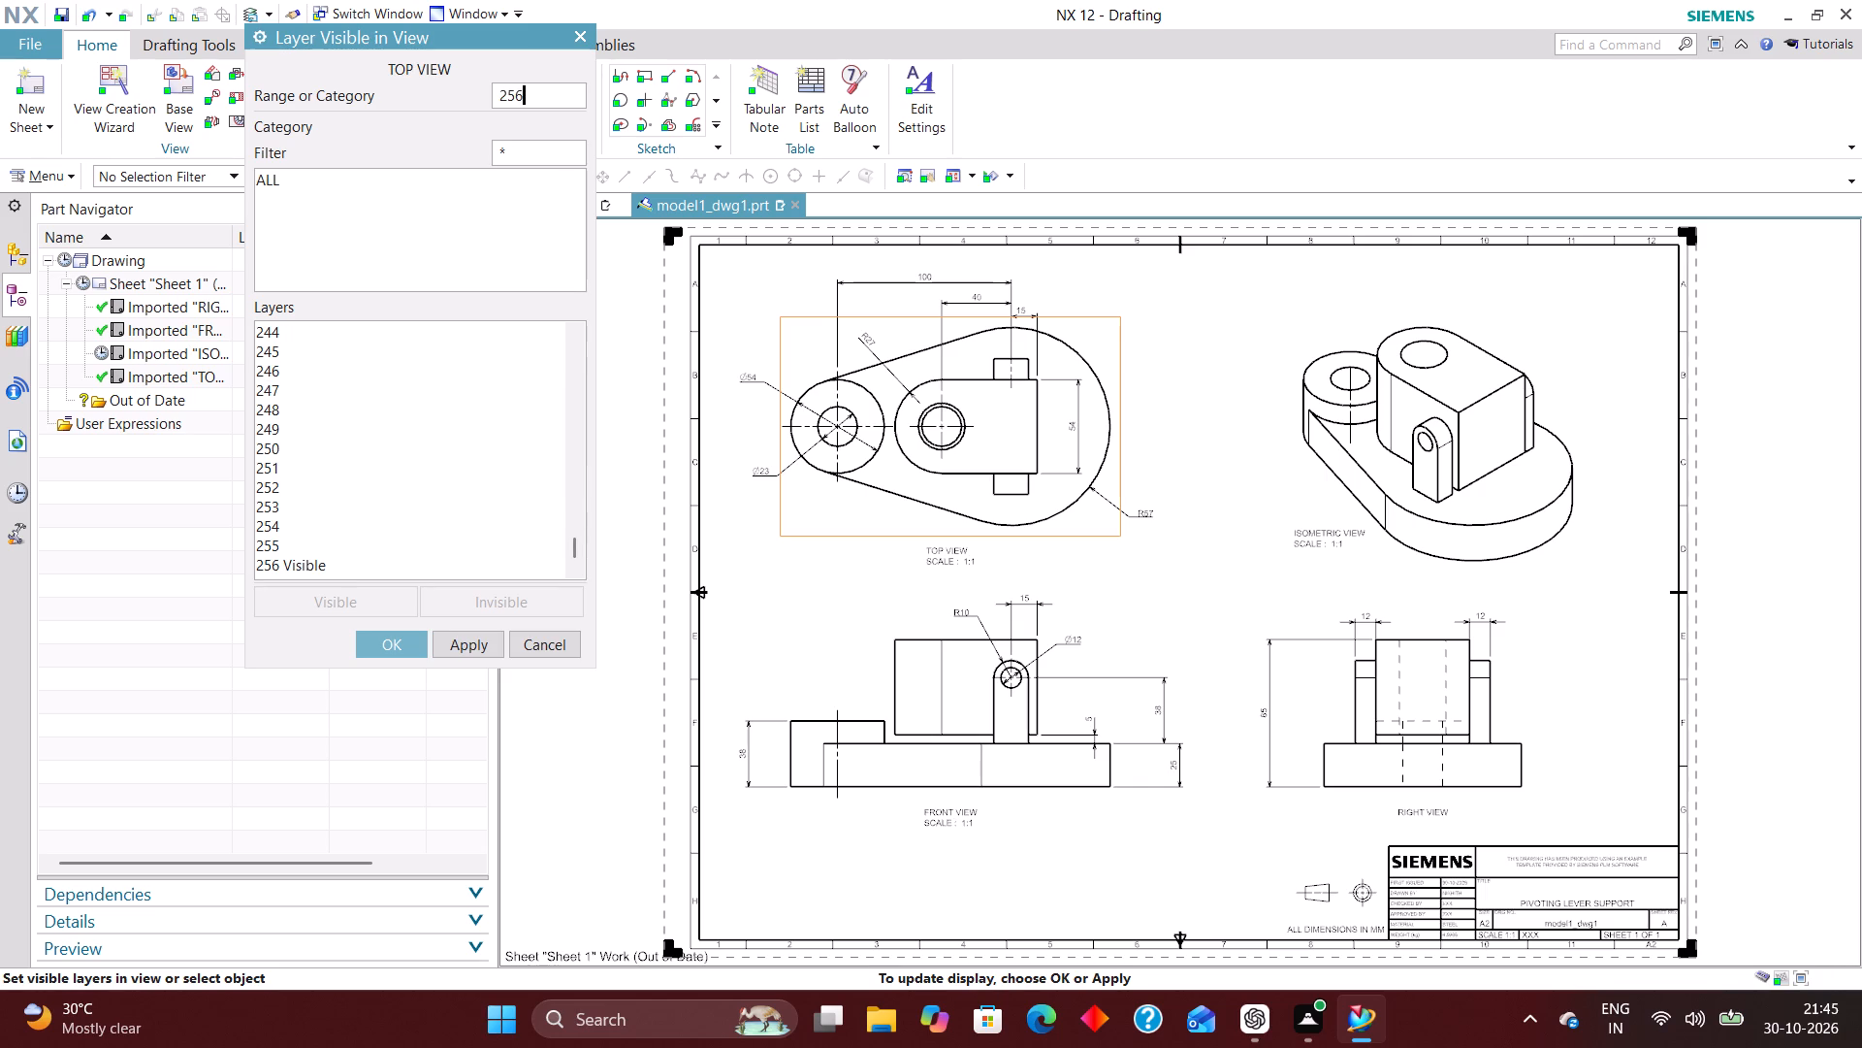
left_click(388, 648)
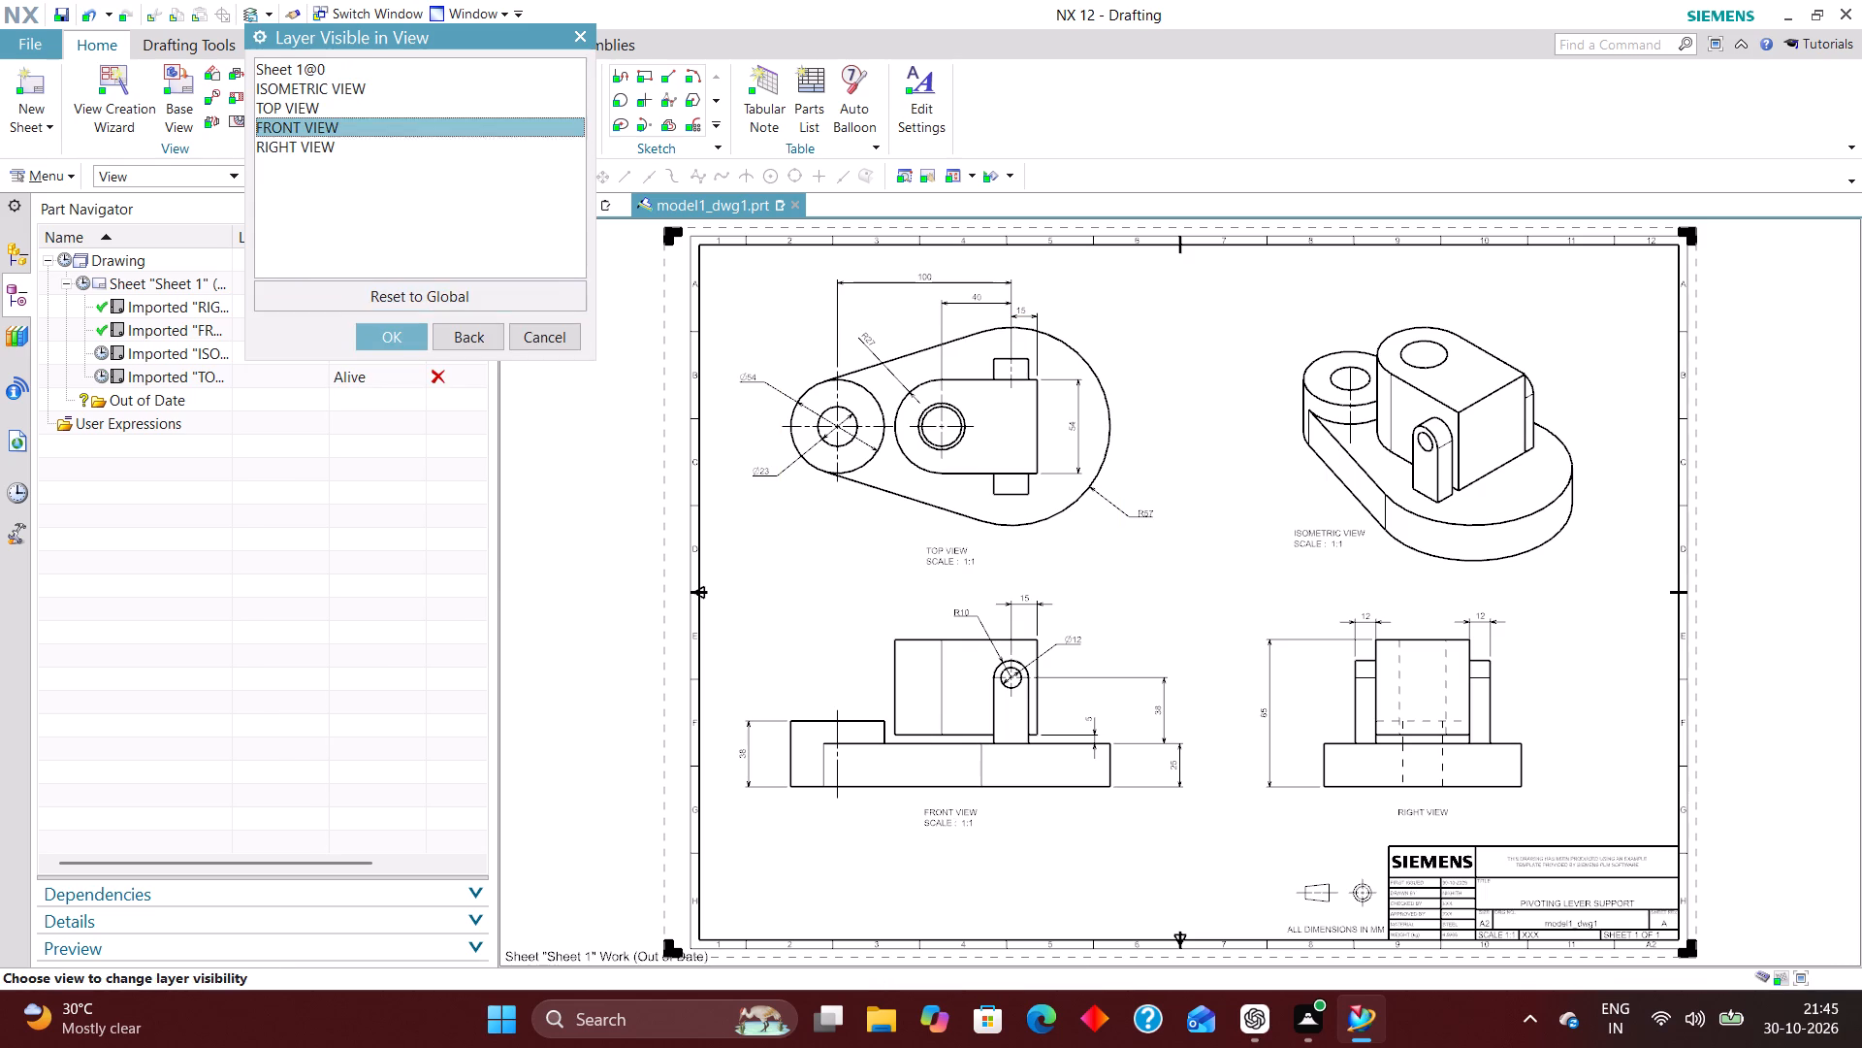
Set all layers to invisible for the FRONT VIEW.
left_click(326, 125)
left_click(379, 334)
left_click(275, 185)
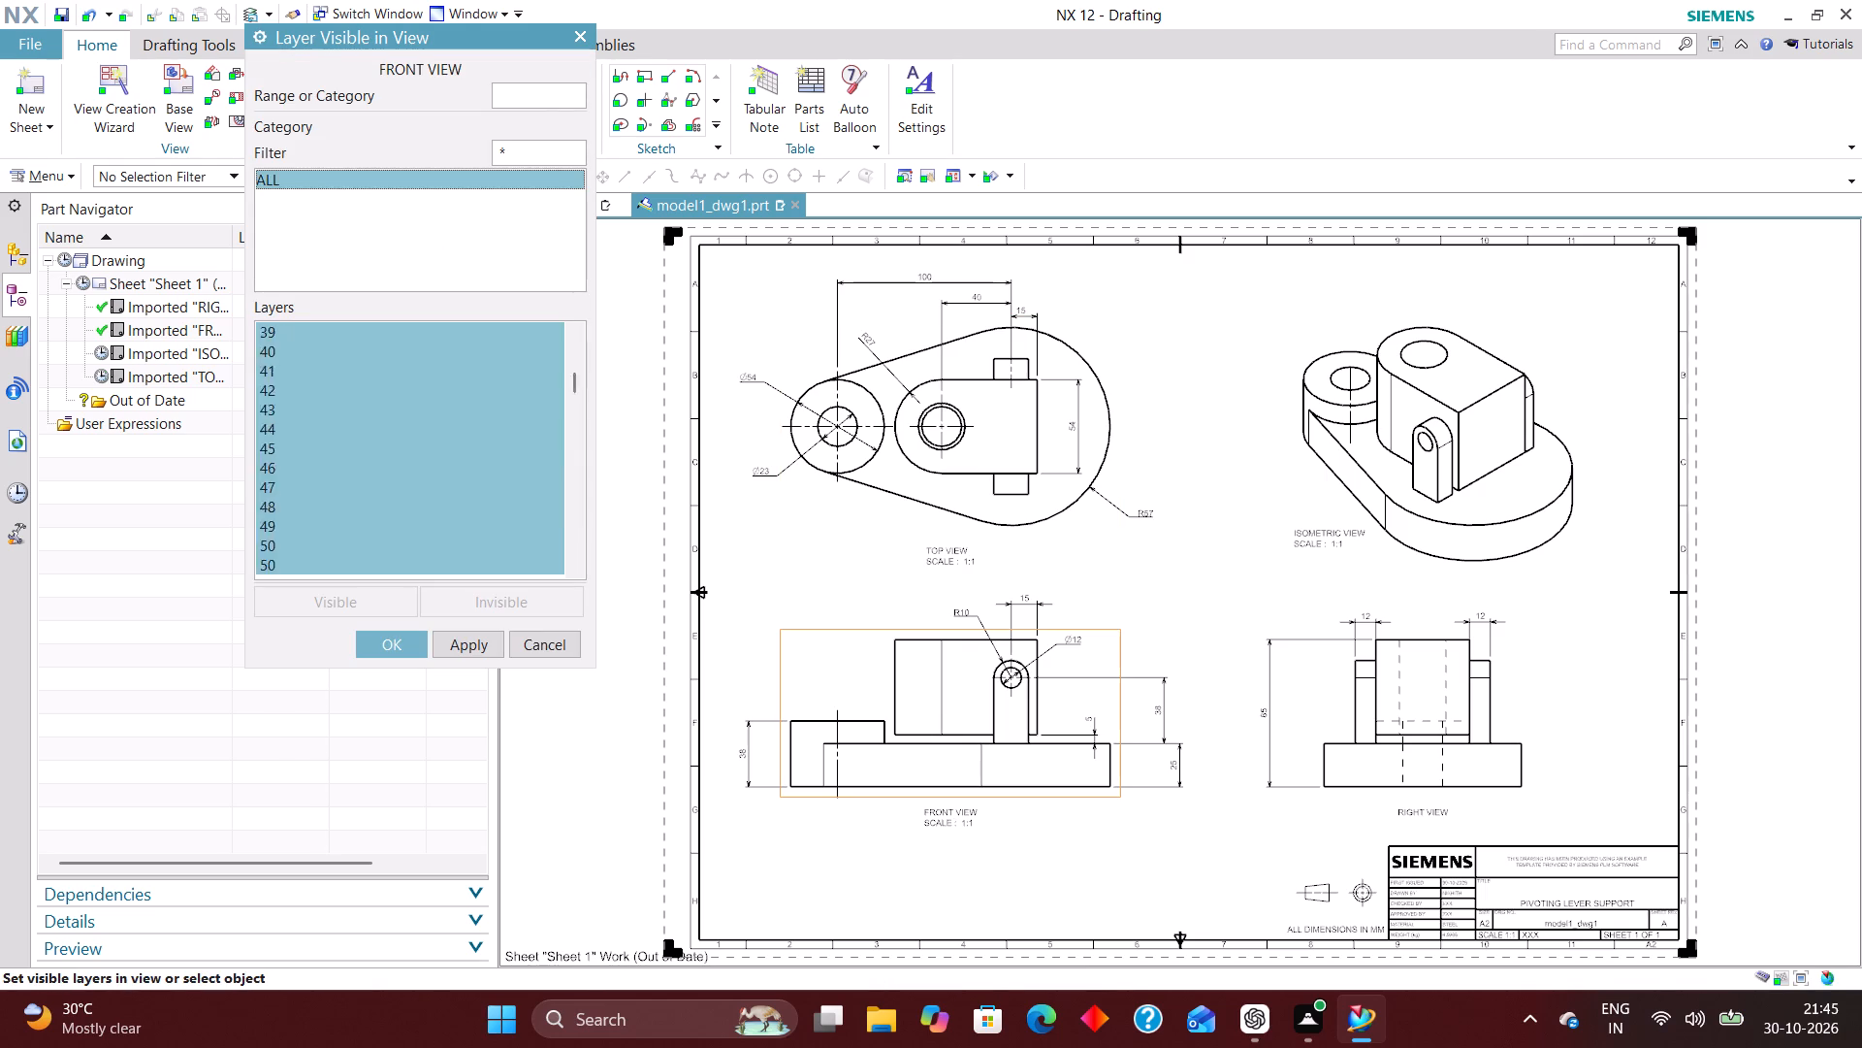
left_click(485, 592)
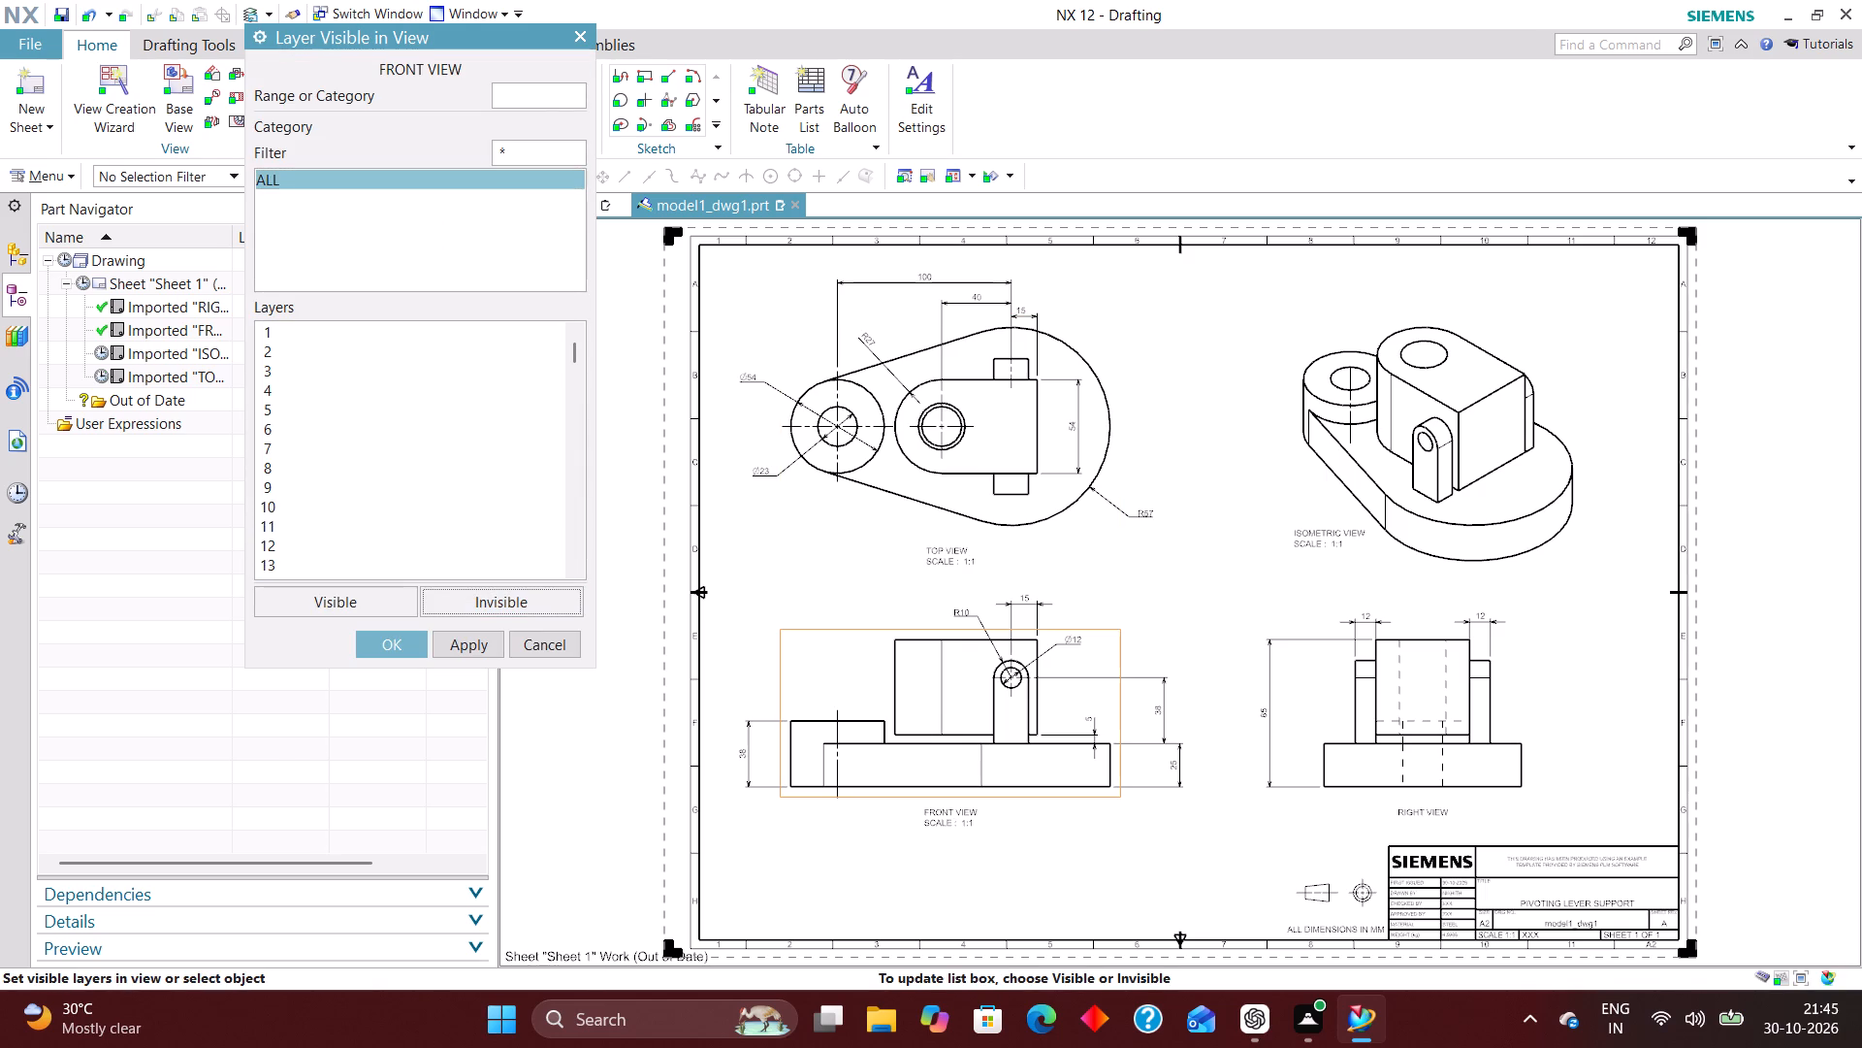
Make layers 2, 223, 224, 225, 226 and 256 visible in the FRONT VIEW and accept the layer visibility.
left_click(520, 99)
key("2")
key("Return")
type("22")
key("3")
key("Return")
type("224")
key("Return")
type("225")
key("Return")
type("226")
key("Return")
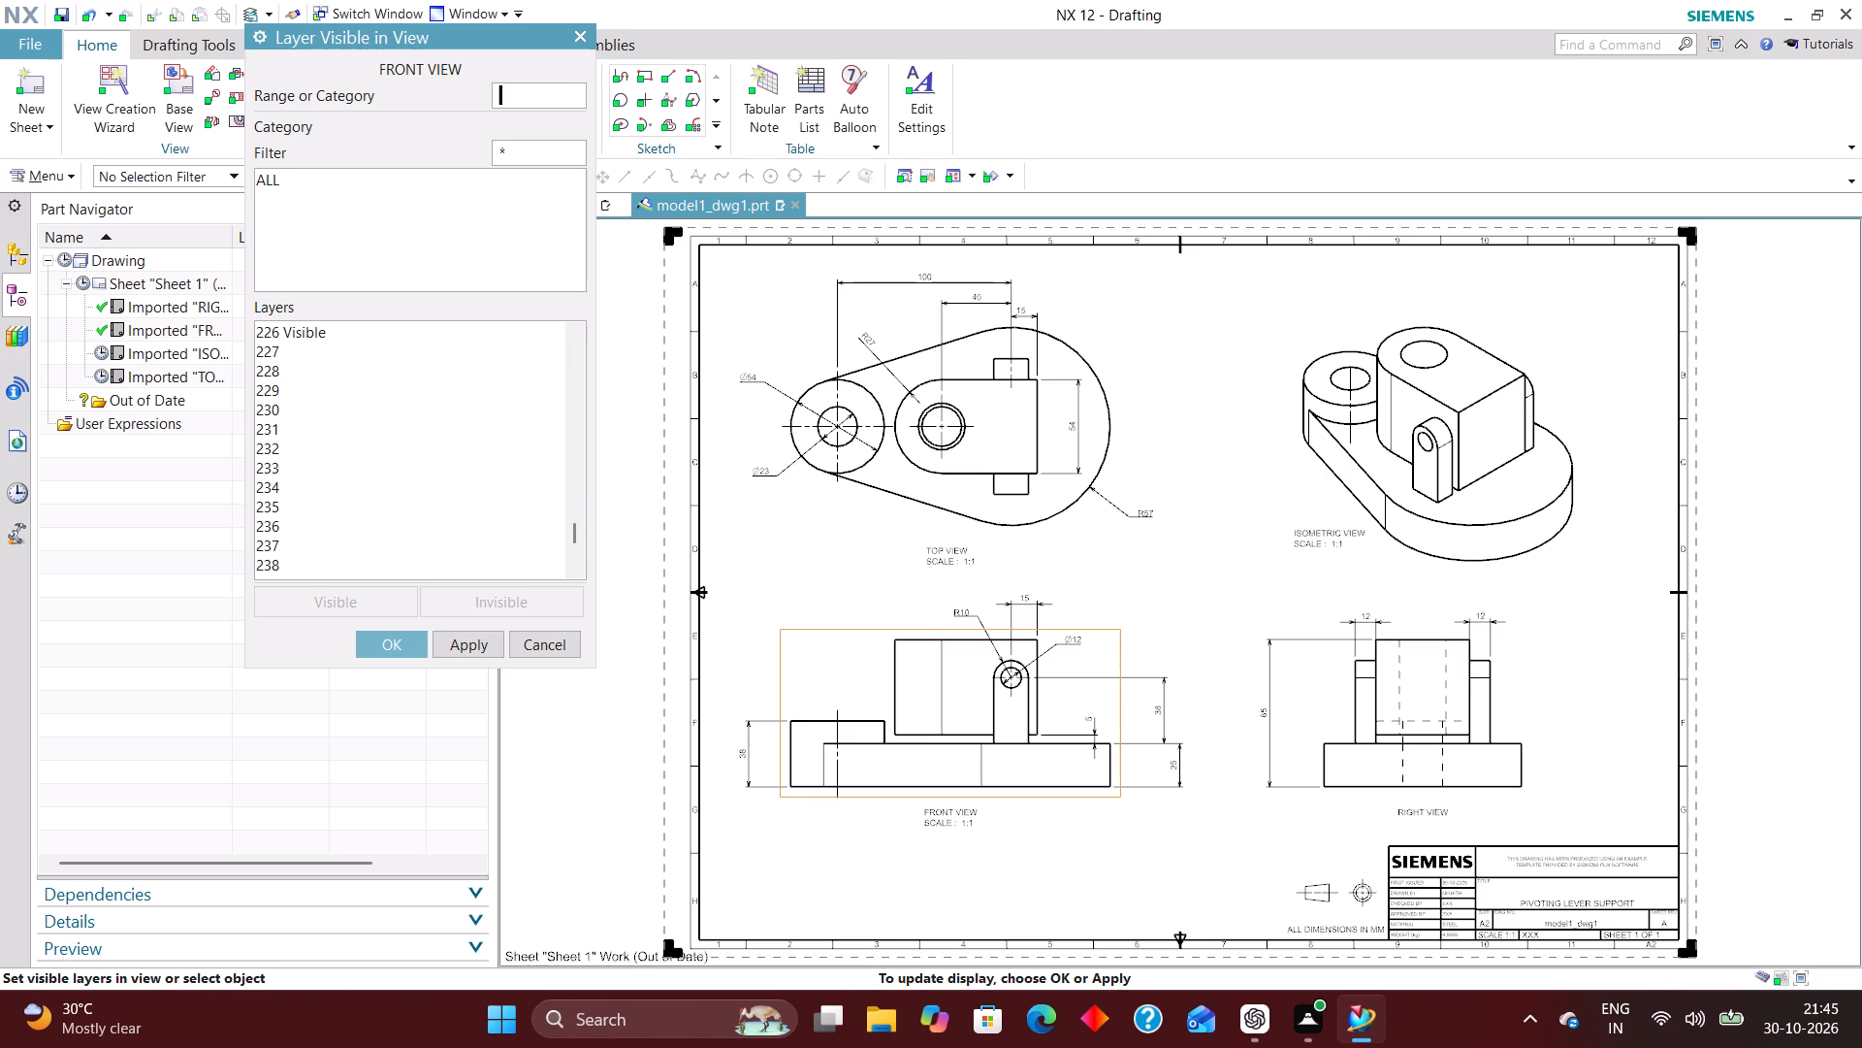
type("256")
key("Return")
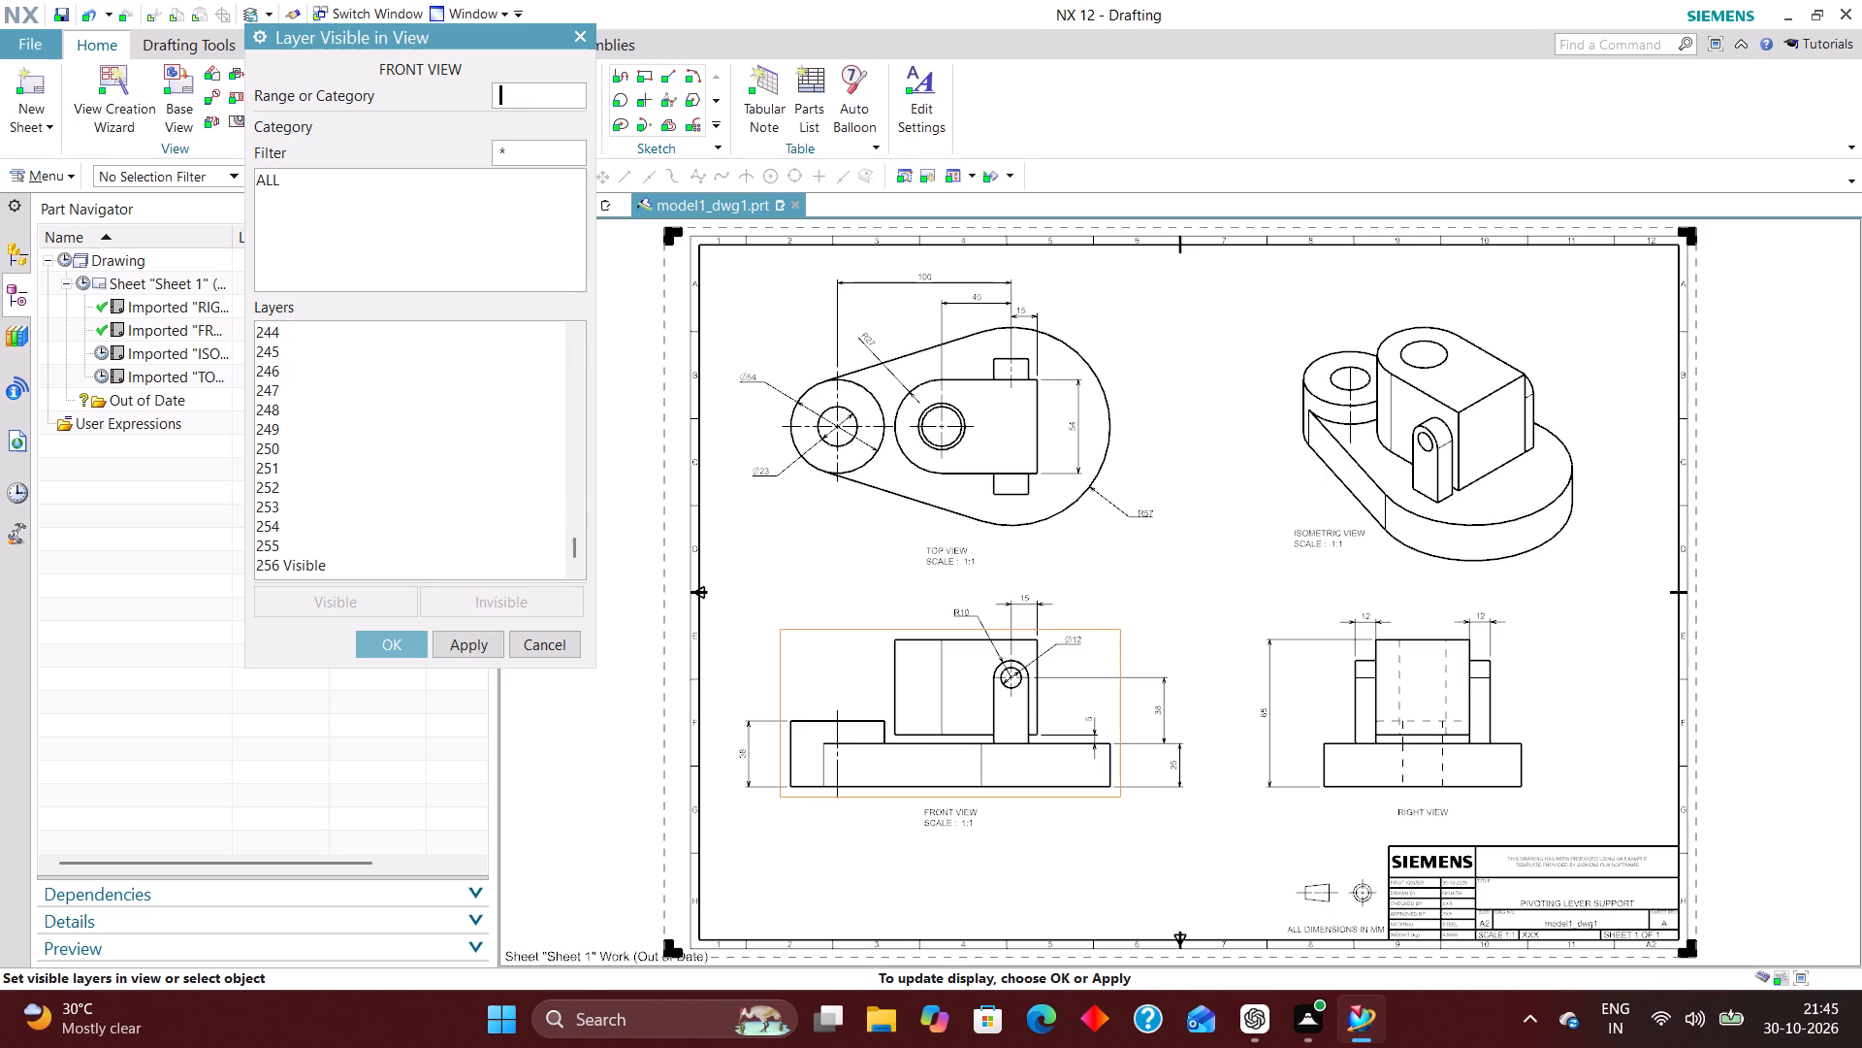
left_click(403, 646)
Set all layers to invisible for the RIGHT VIEW.
left_click(280, 140)
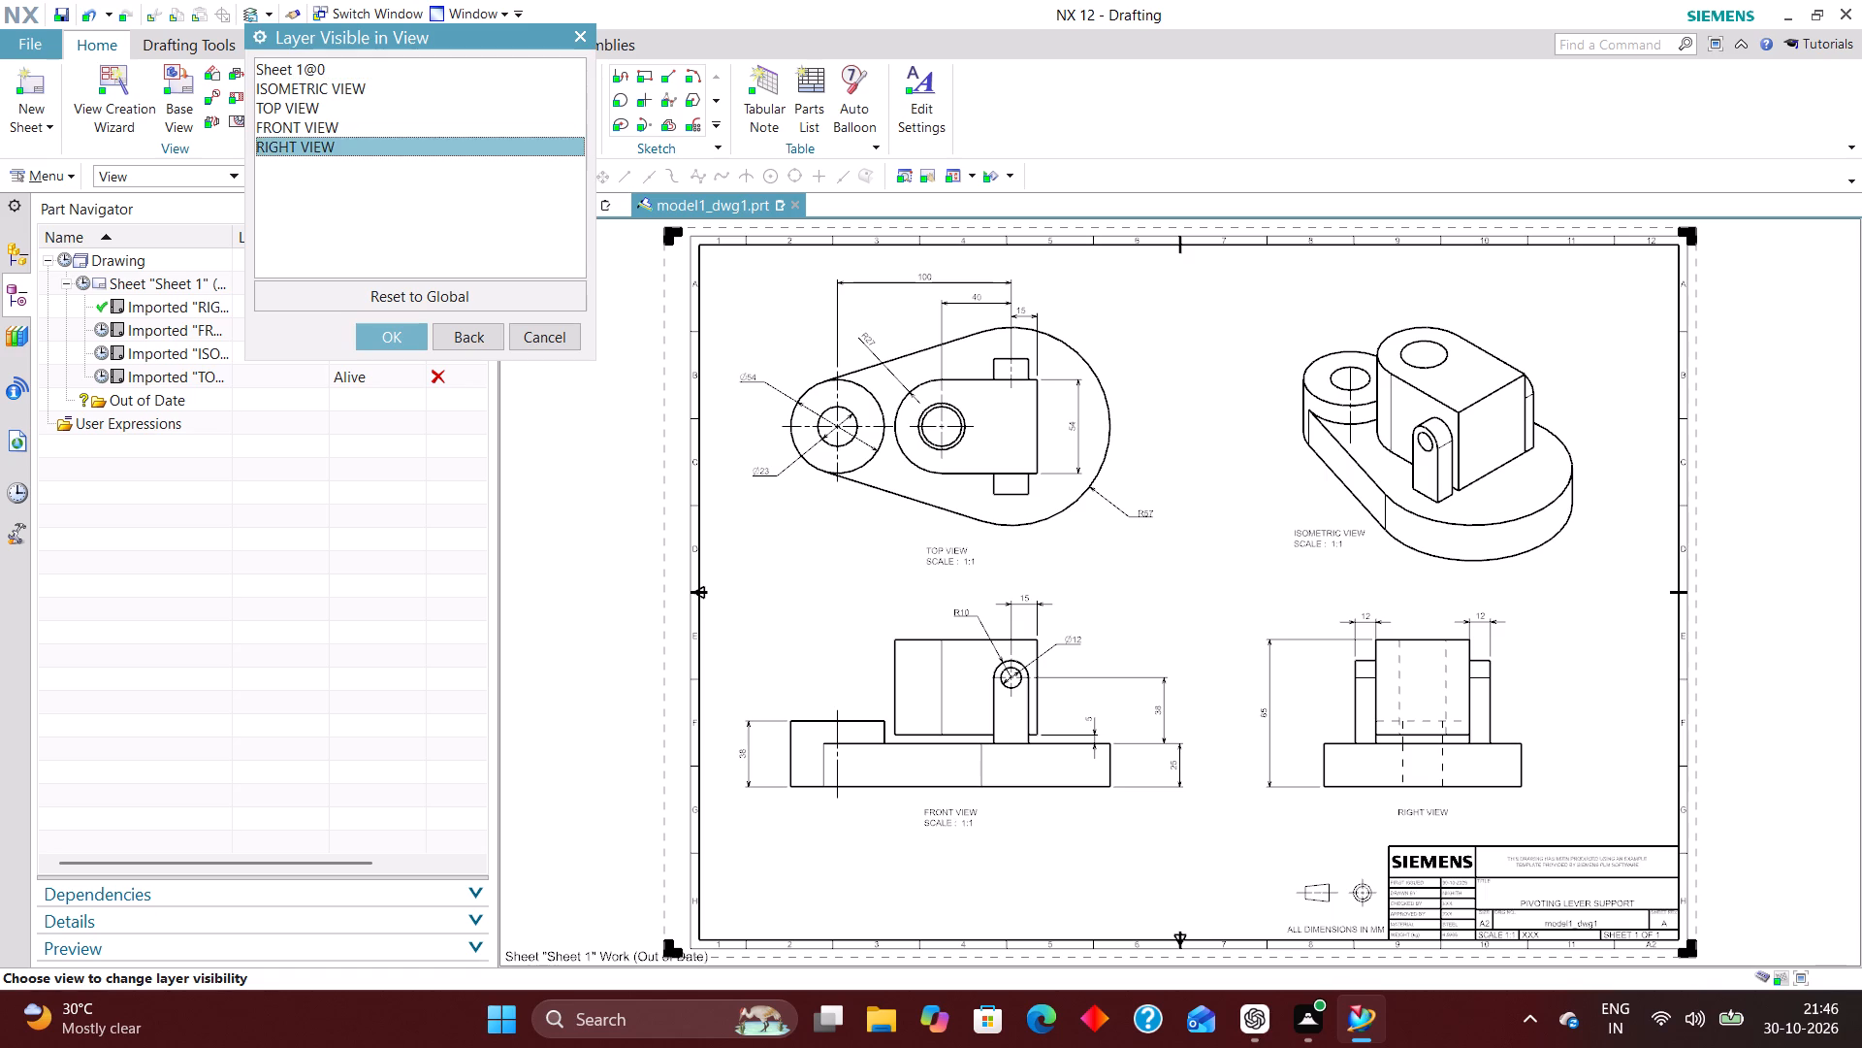
left_click(410, 335)
left_click(273, 174)
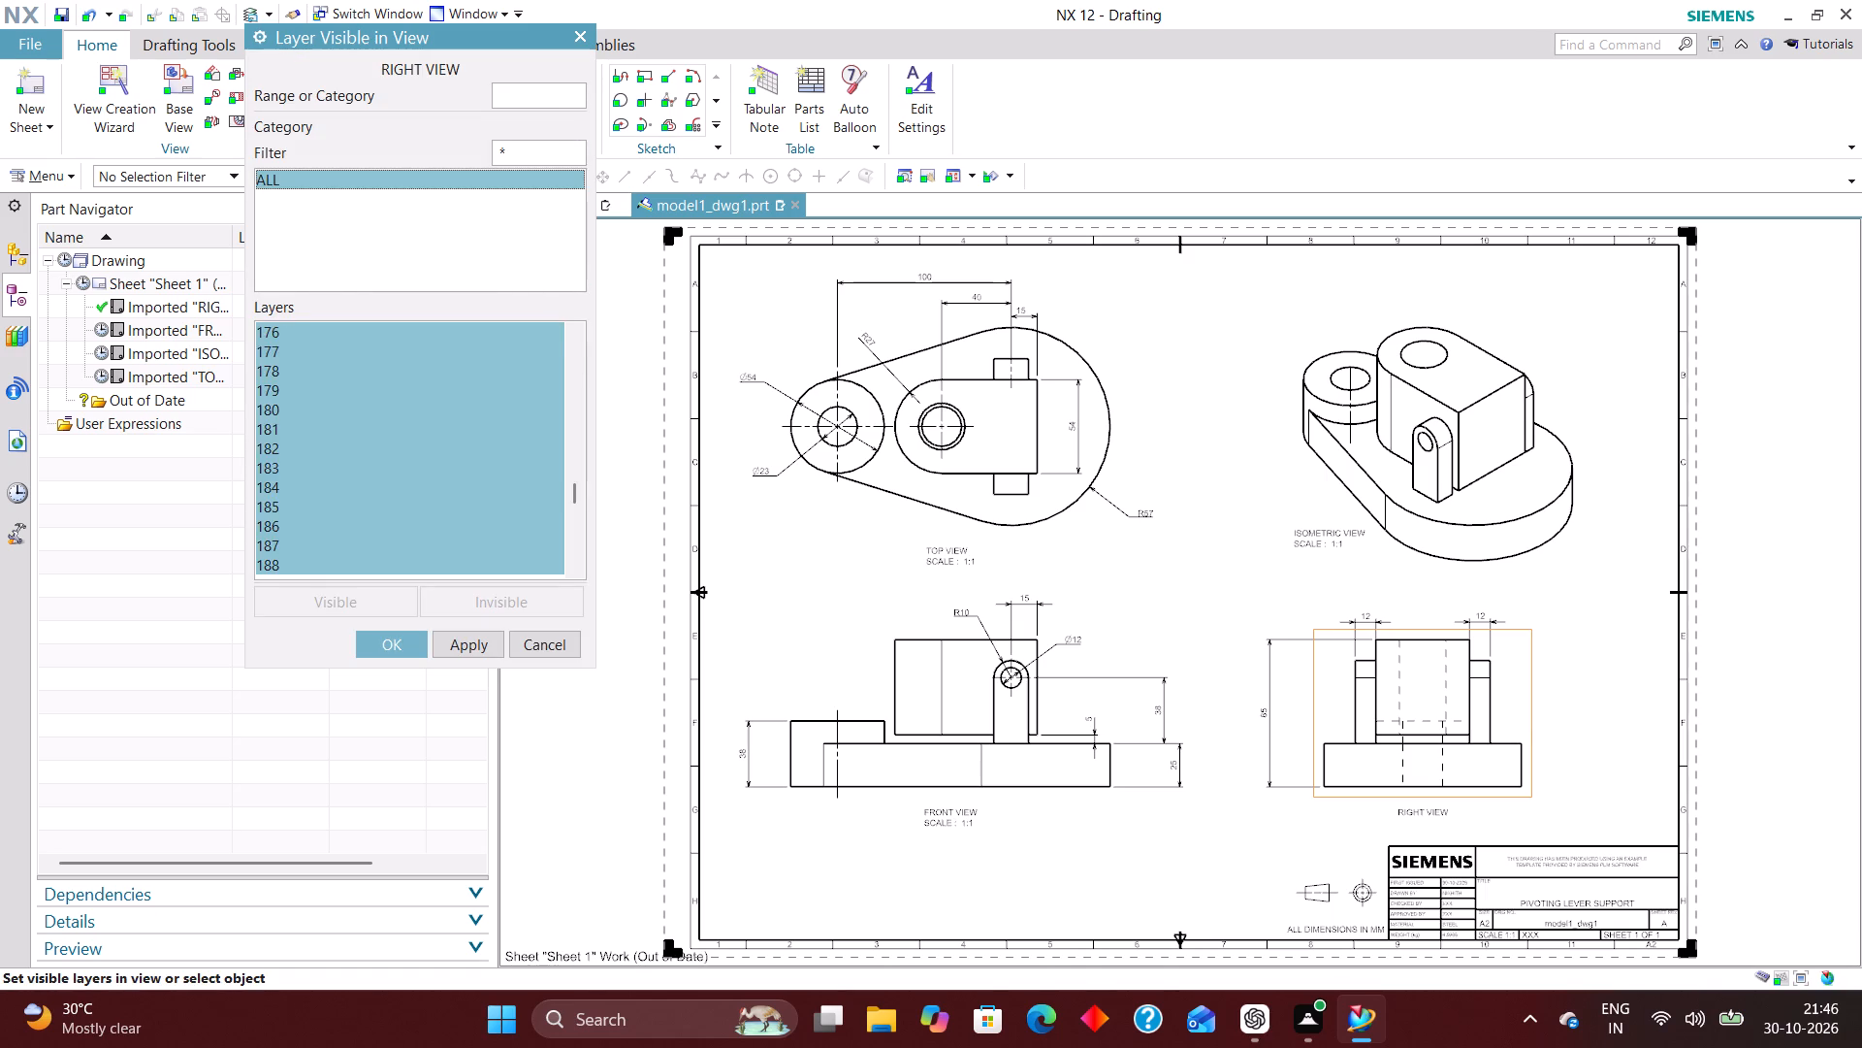
left_click(530, 597)
Make layers 2, 223, 224, 225, 226 and 256 visible in the RIGHT VIEW, accept it and leave Layer Visible in View.
left_click(530, 91)
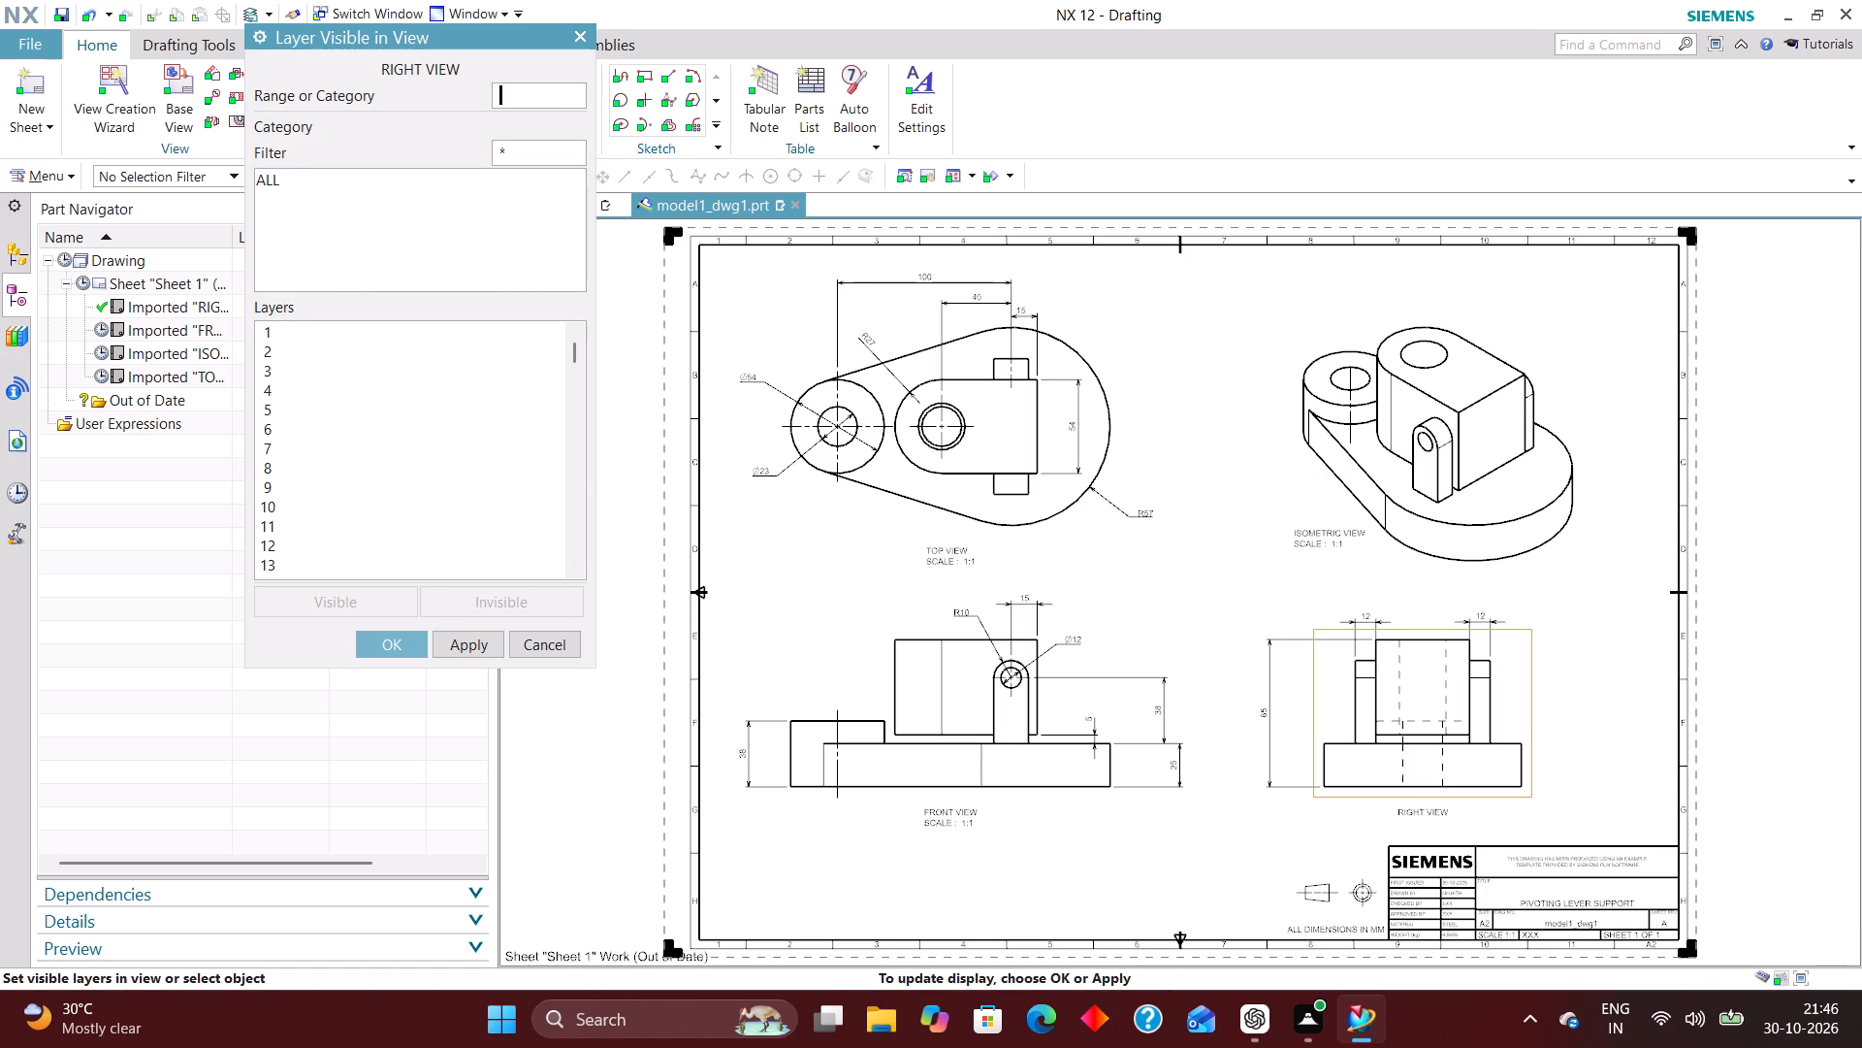
key("2")
key("Return")
type("223")
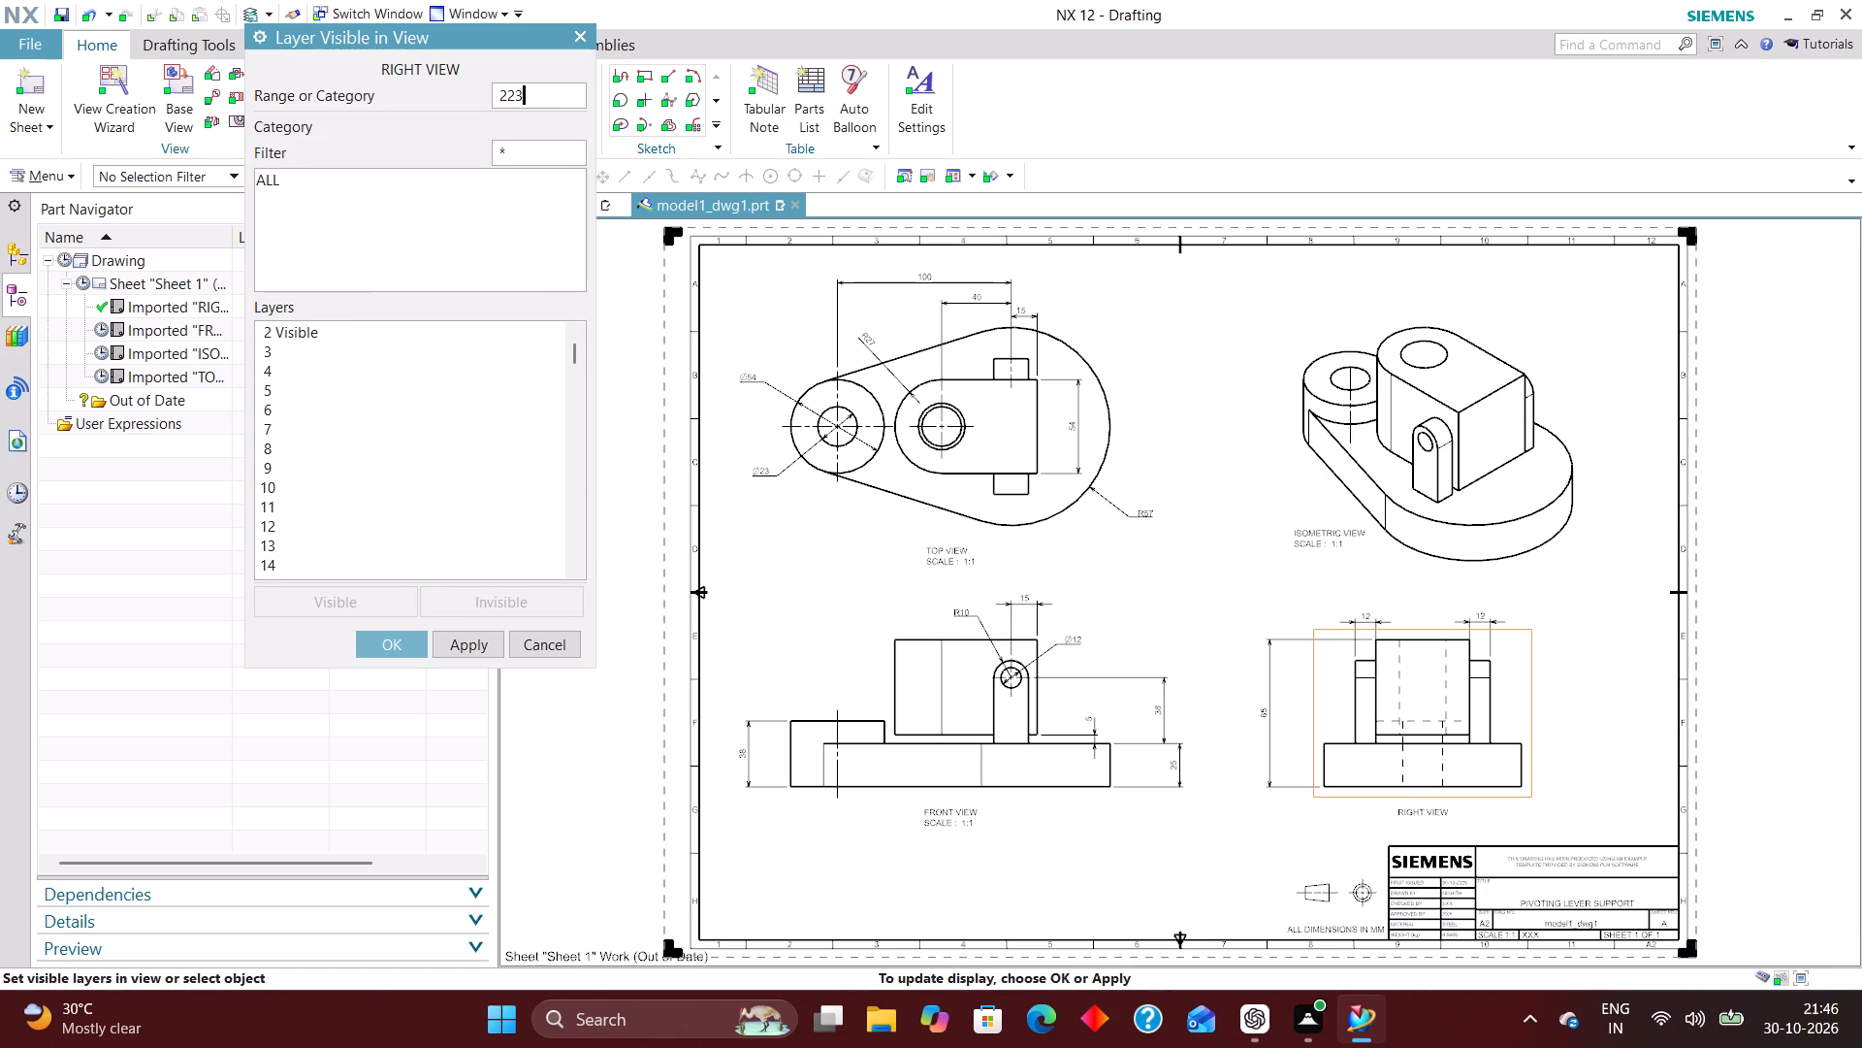
key("Return")
type("224")
key("Return")
type("225")
key("Return")
type("226")
key("Return")
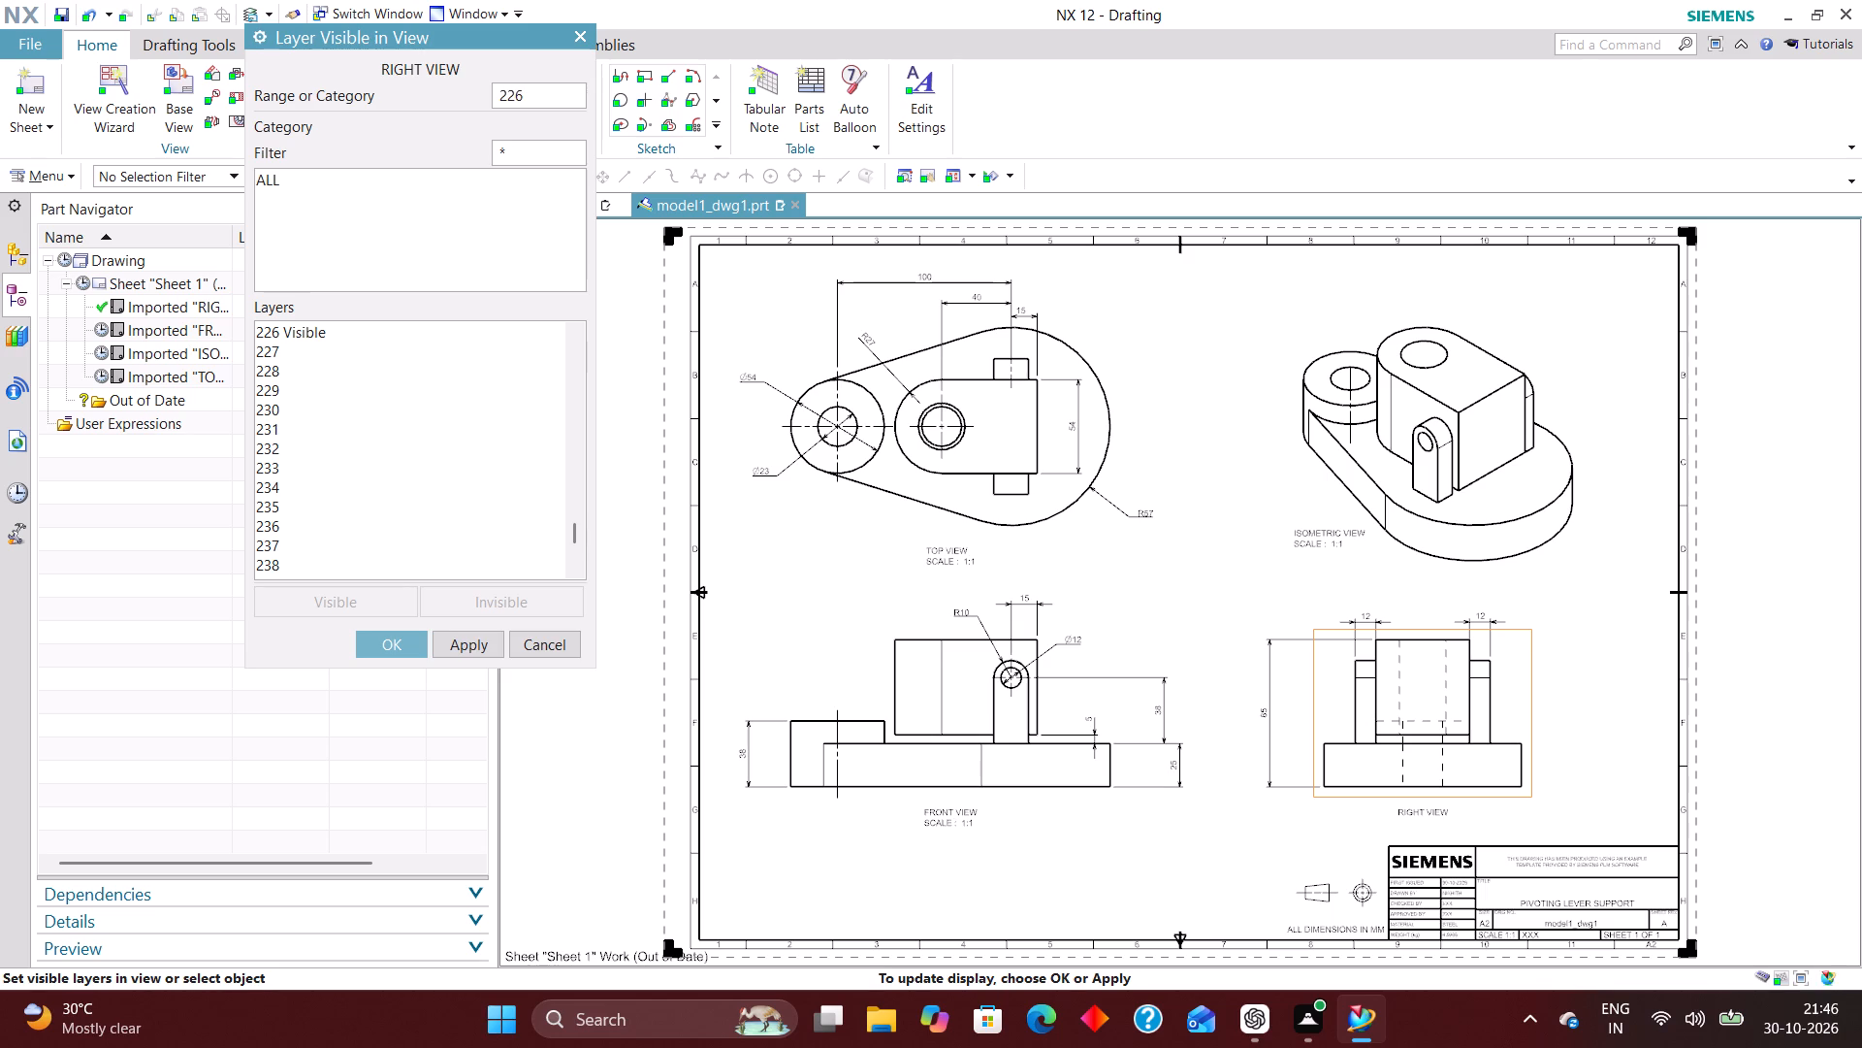
key("2")
type("56")
key("Return")
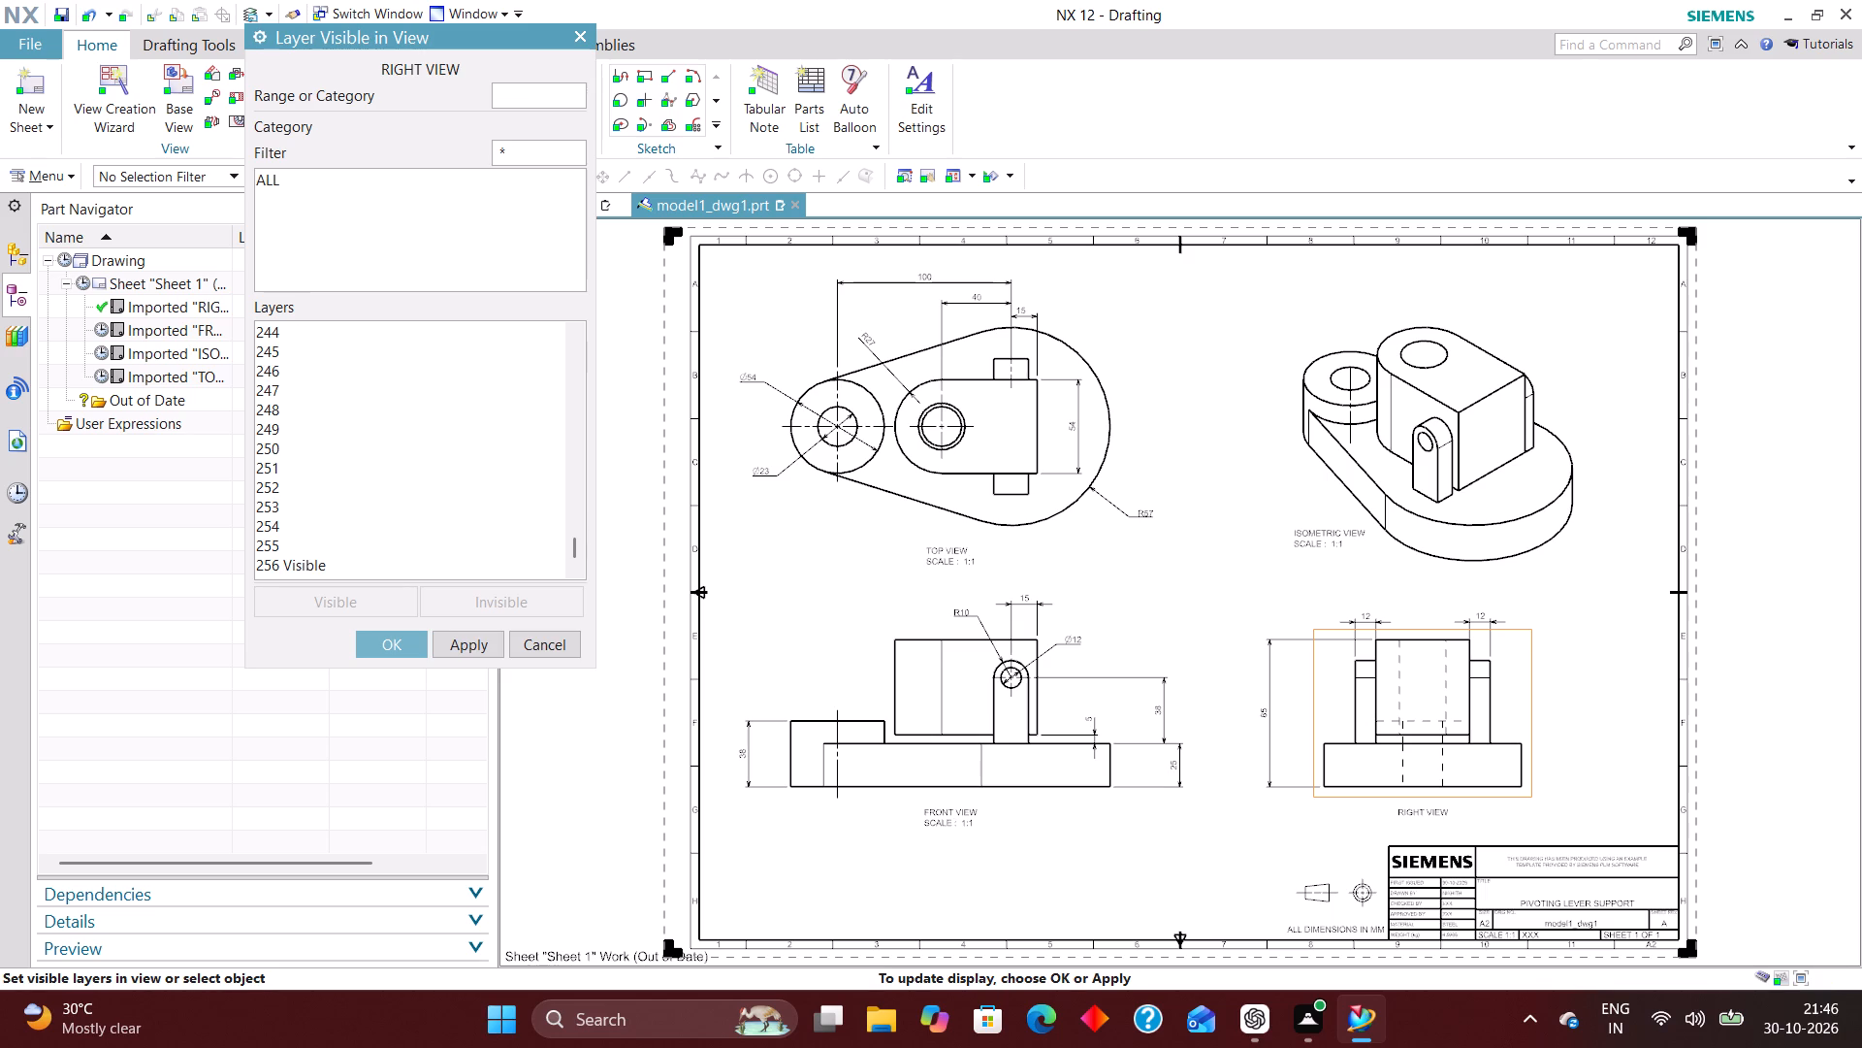
left_click(406, 642)
left_click(530, 331)
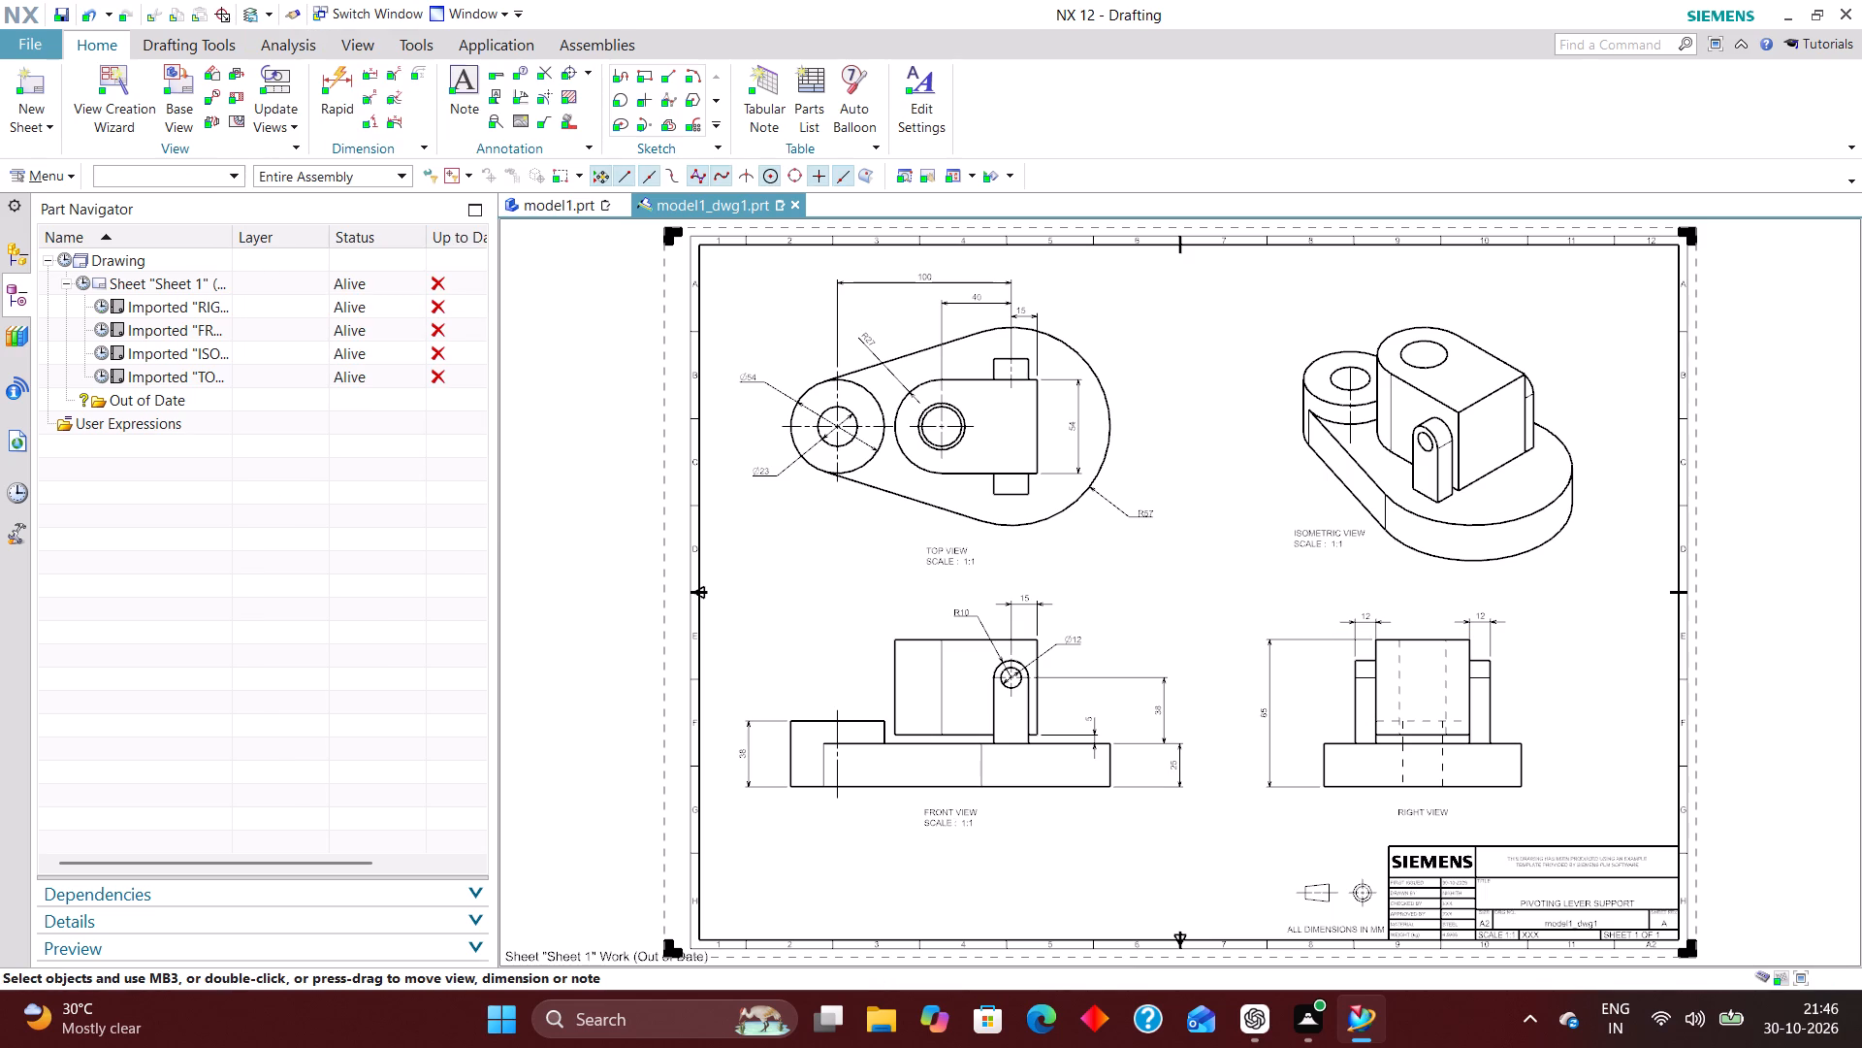
Update all out-of-date views of the drawing.
left_click(62, 248)
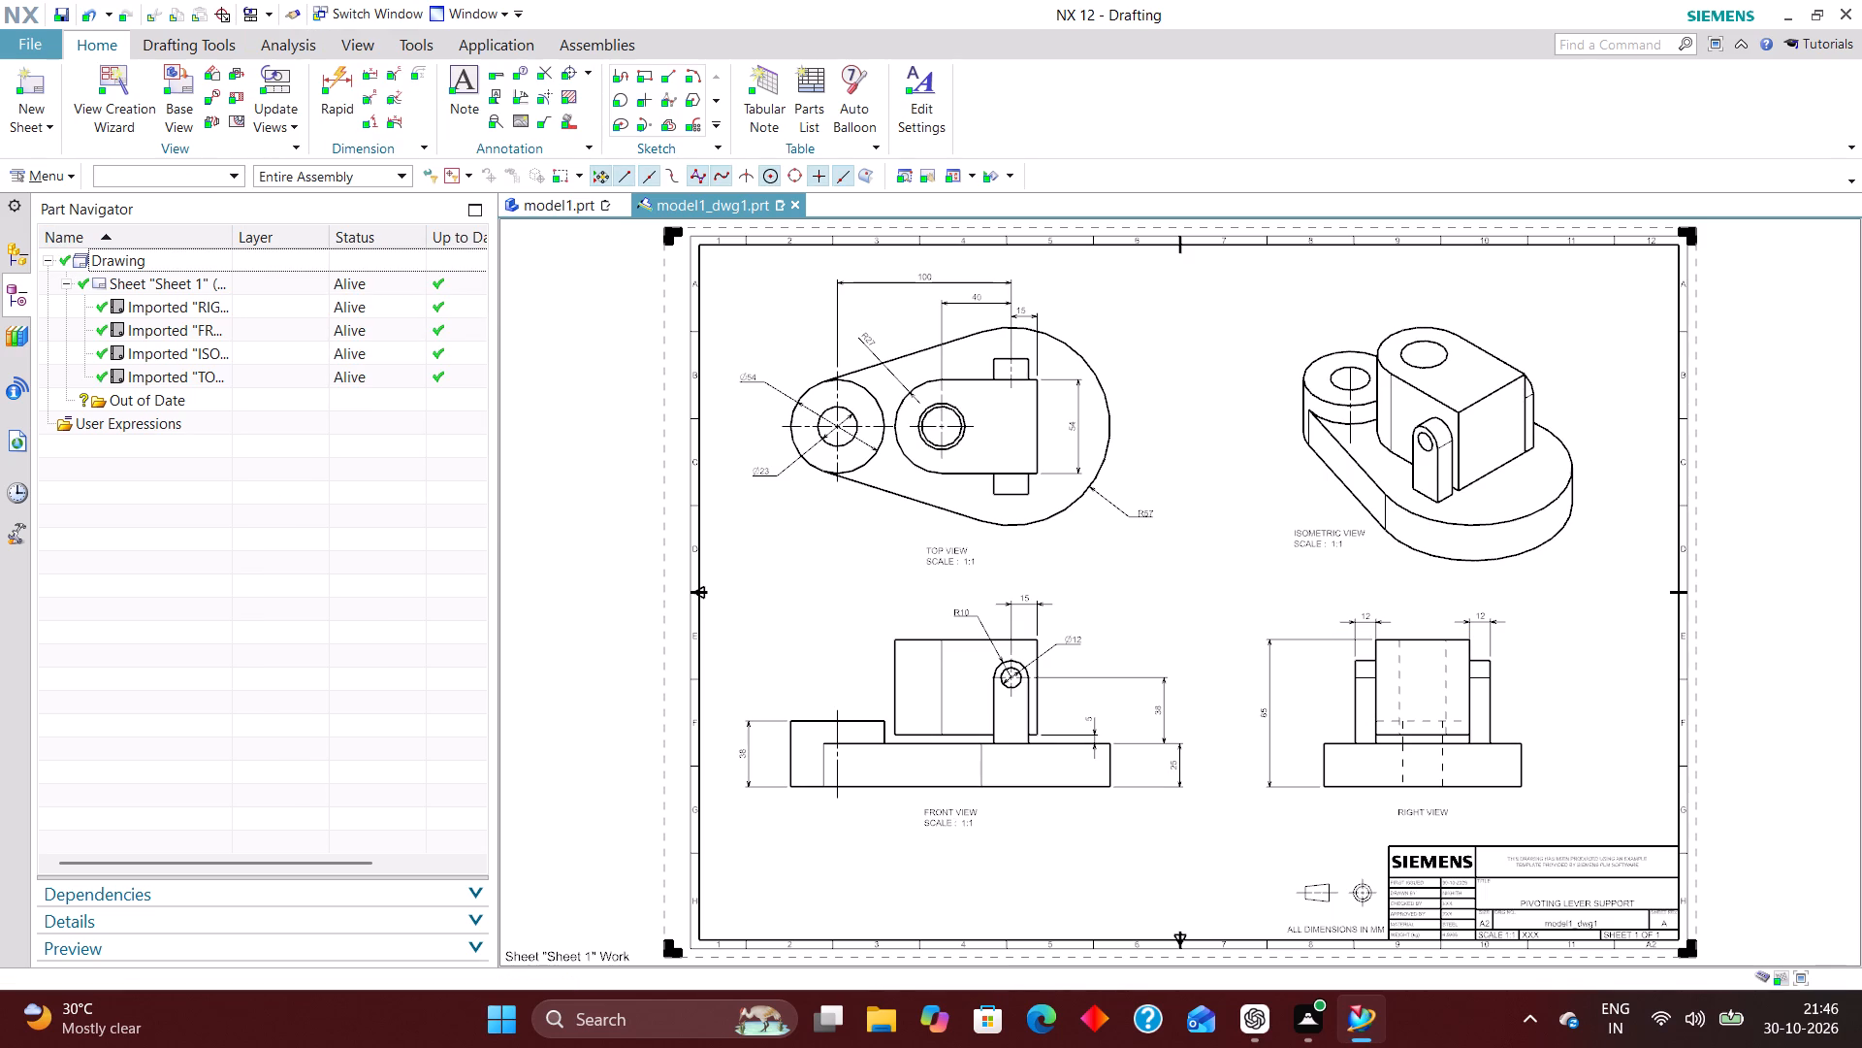
Examine the updated top, front, right and isometric views and their dimensions up close.
scroll(1133, 573, "up", 3)
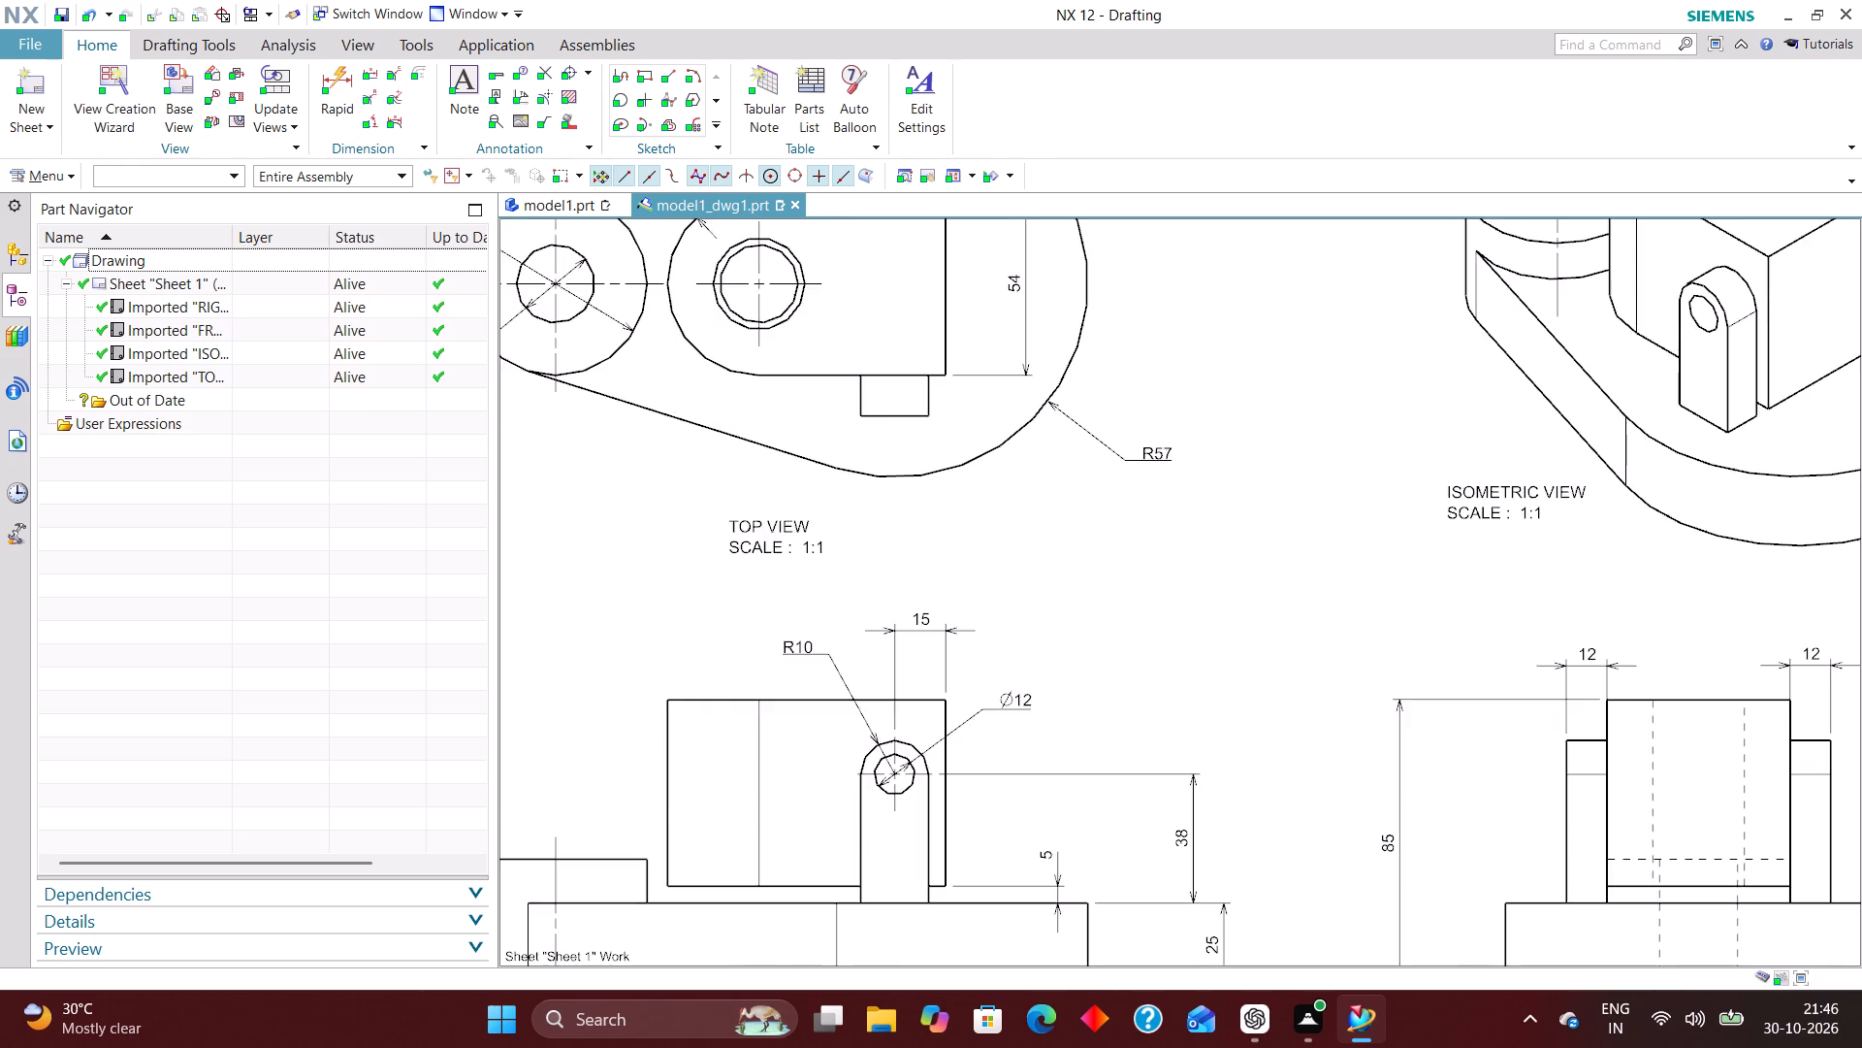
scroll(767, 594, "down", 4)
right_click_drag(1021, 399, 846, 573)
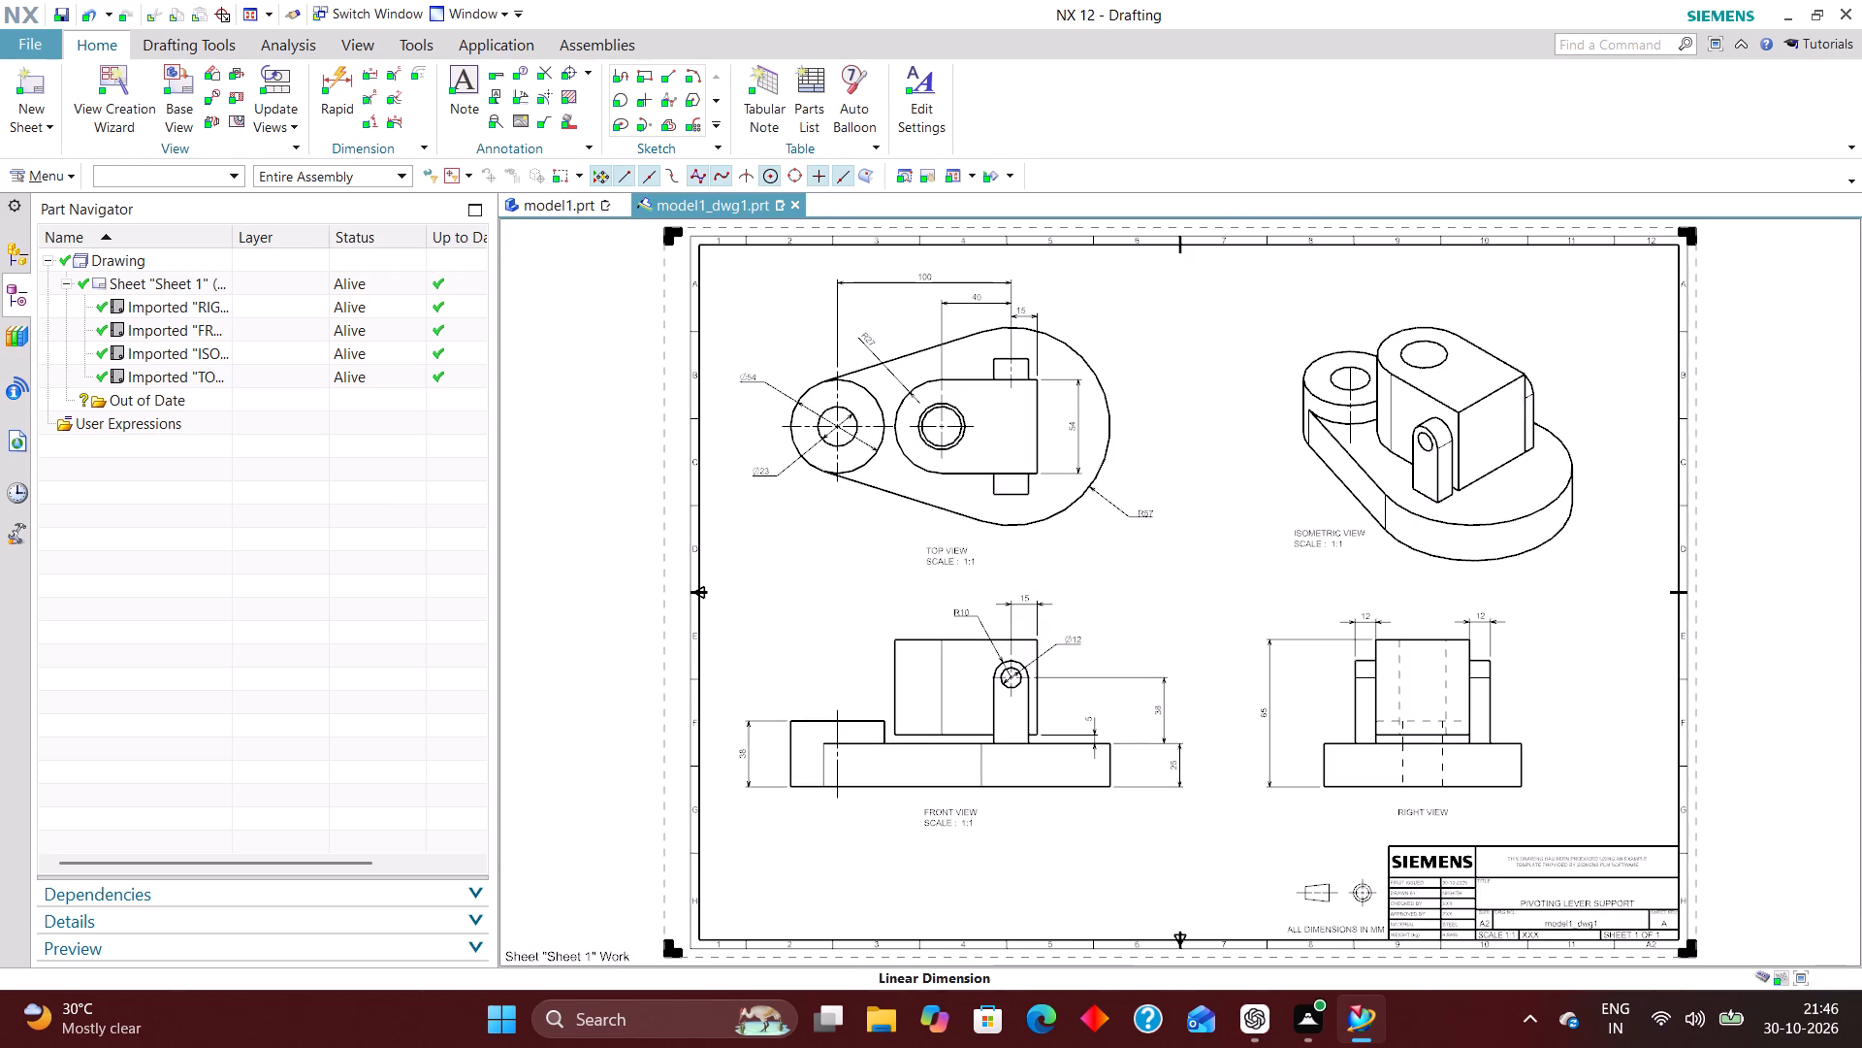
scroll(785, 555, "down", 1)
scroll(1111, 707, "up", 3)
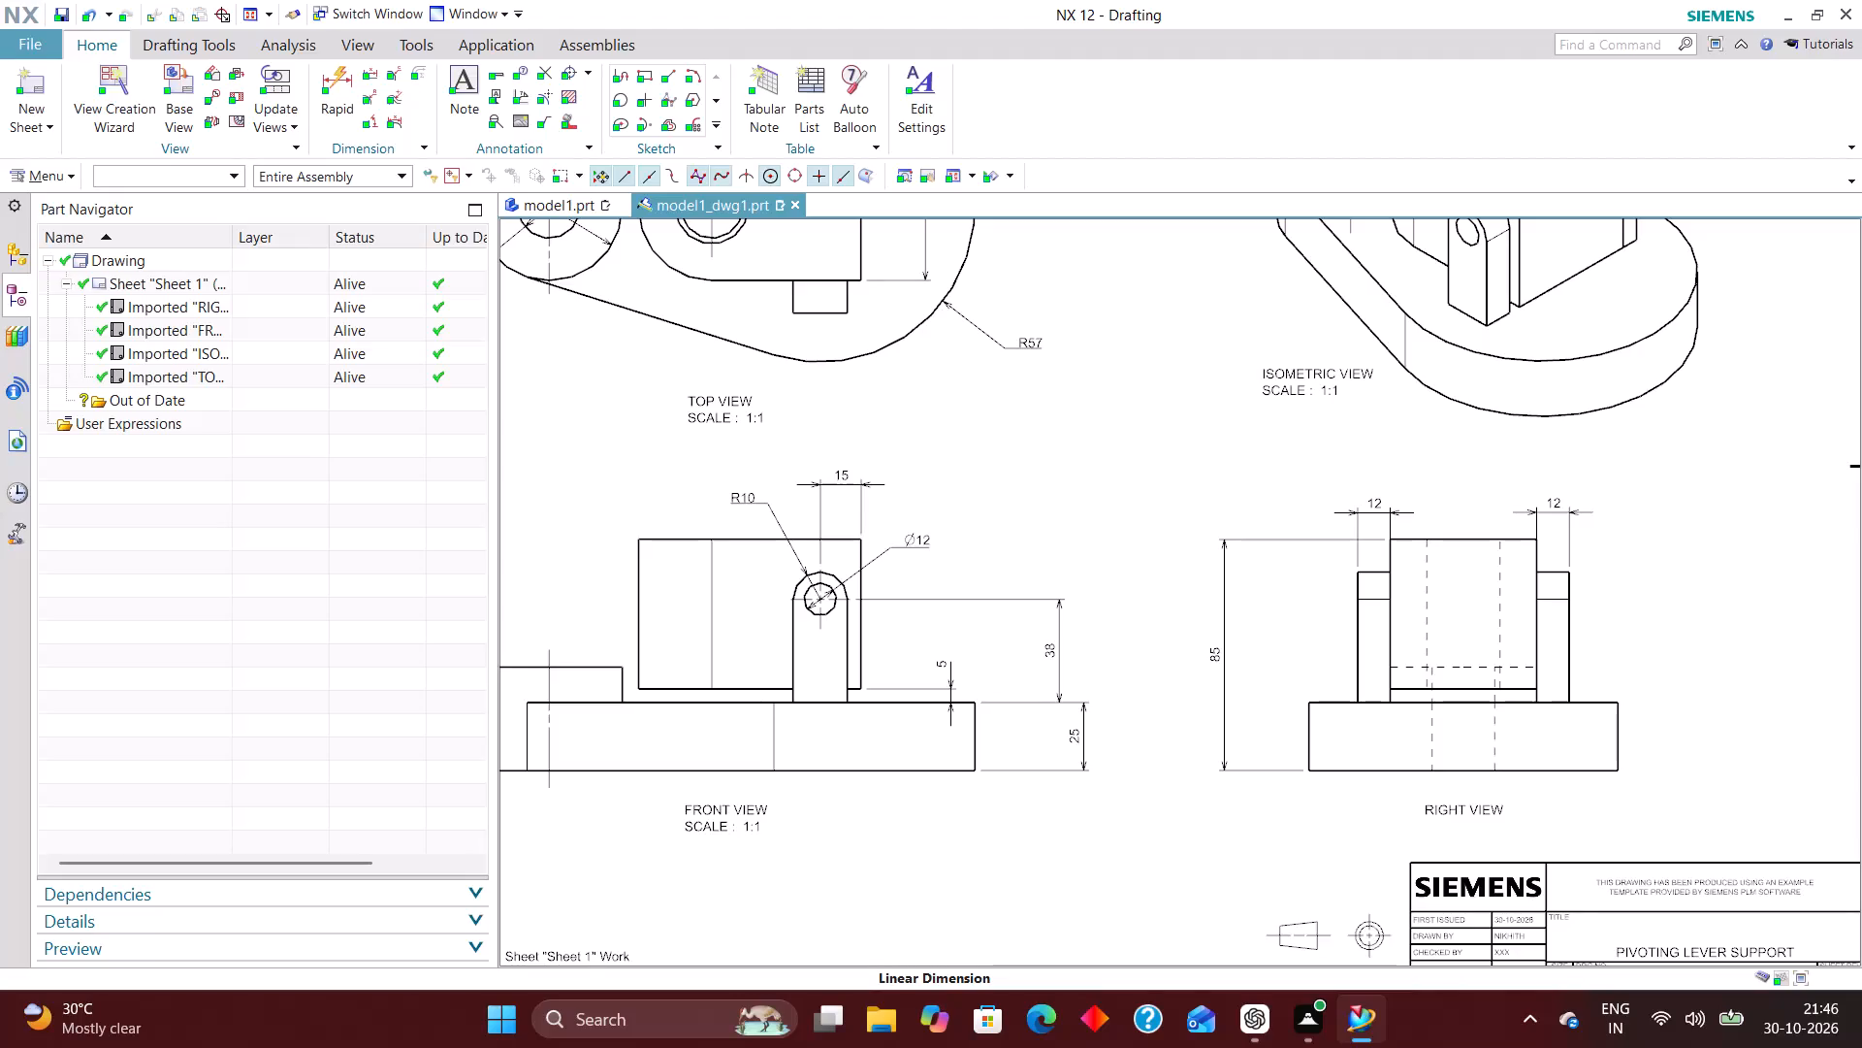
scroll(1147, 700, "down", 2)
scroll(1133, 356, "up", 2)
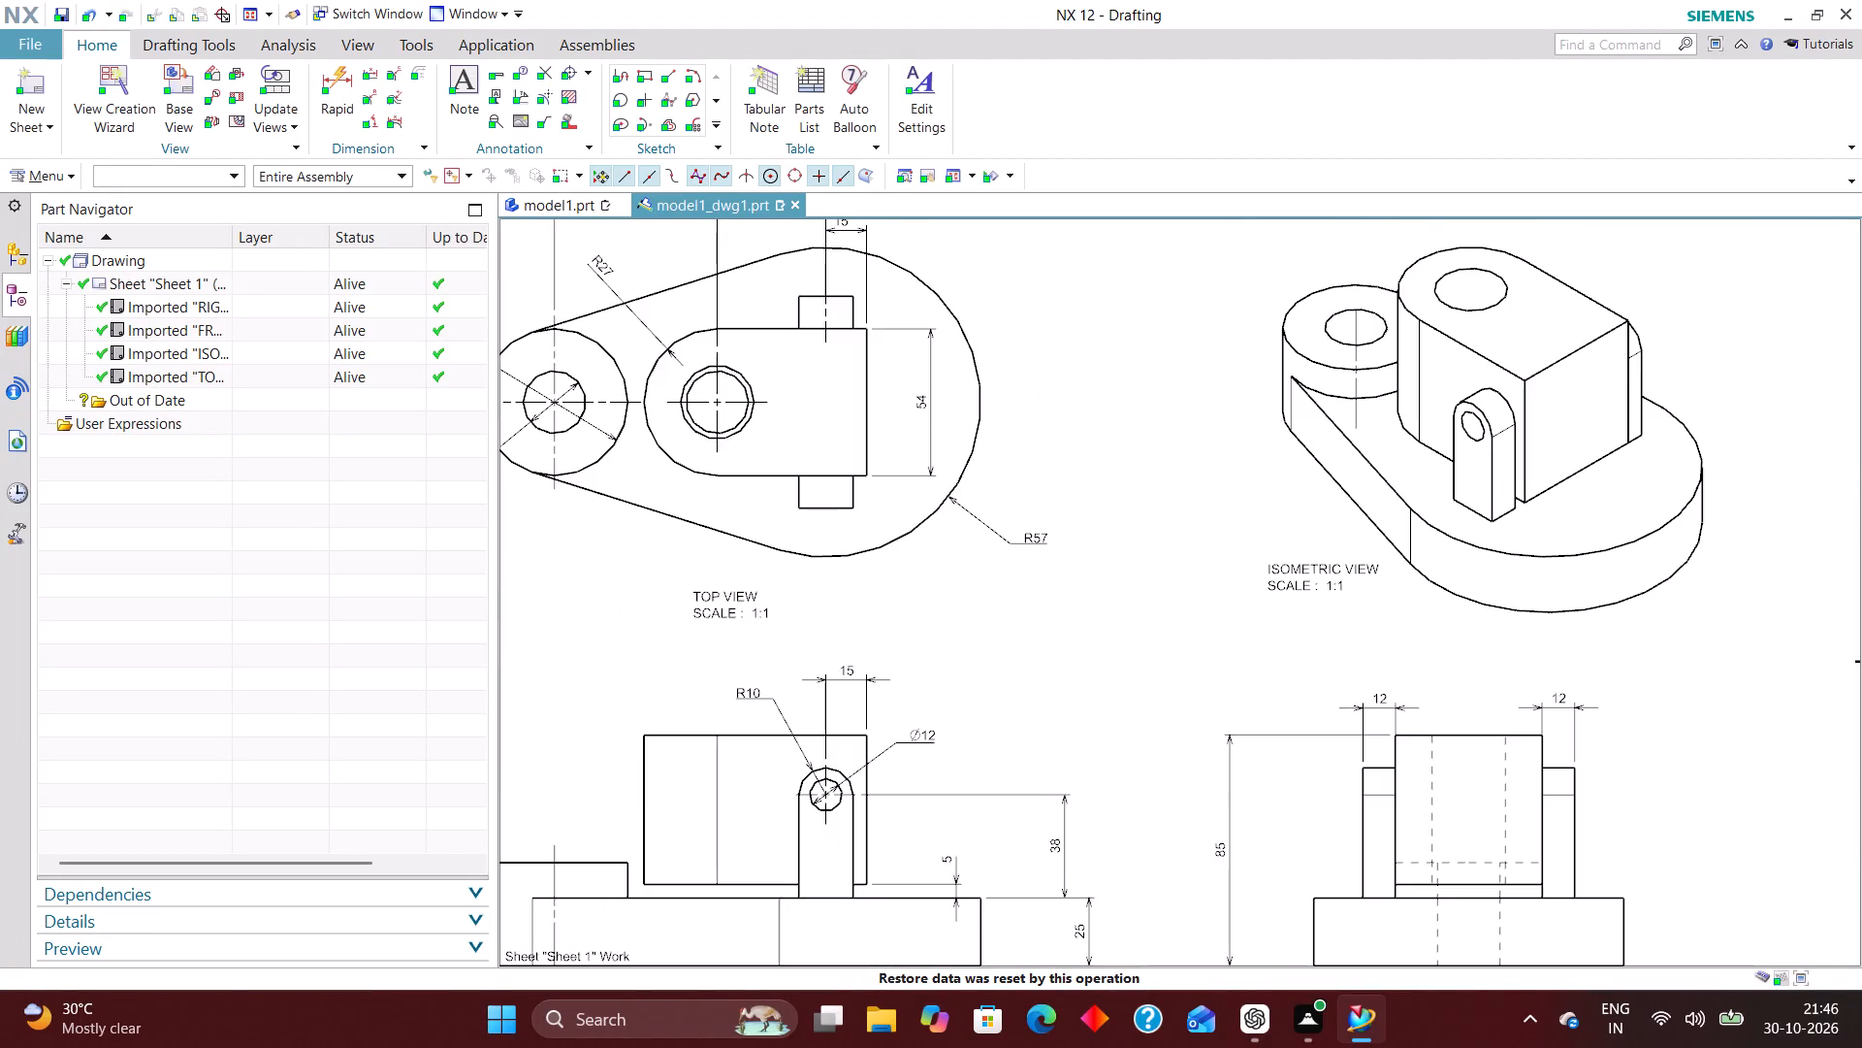
right_click_drag(1169, 353, 1082, 522)
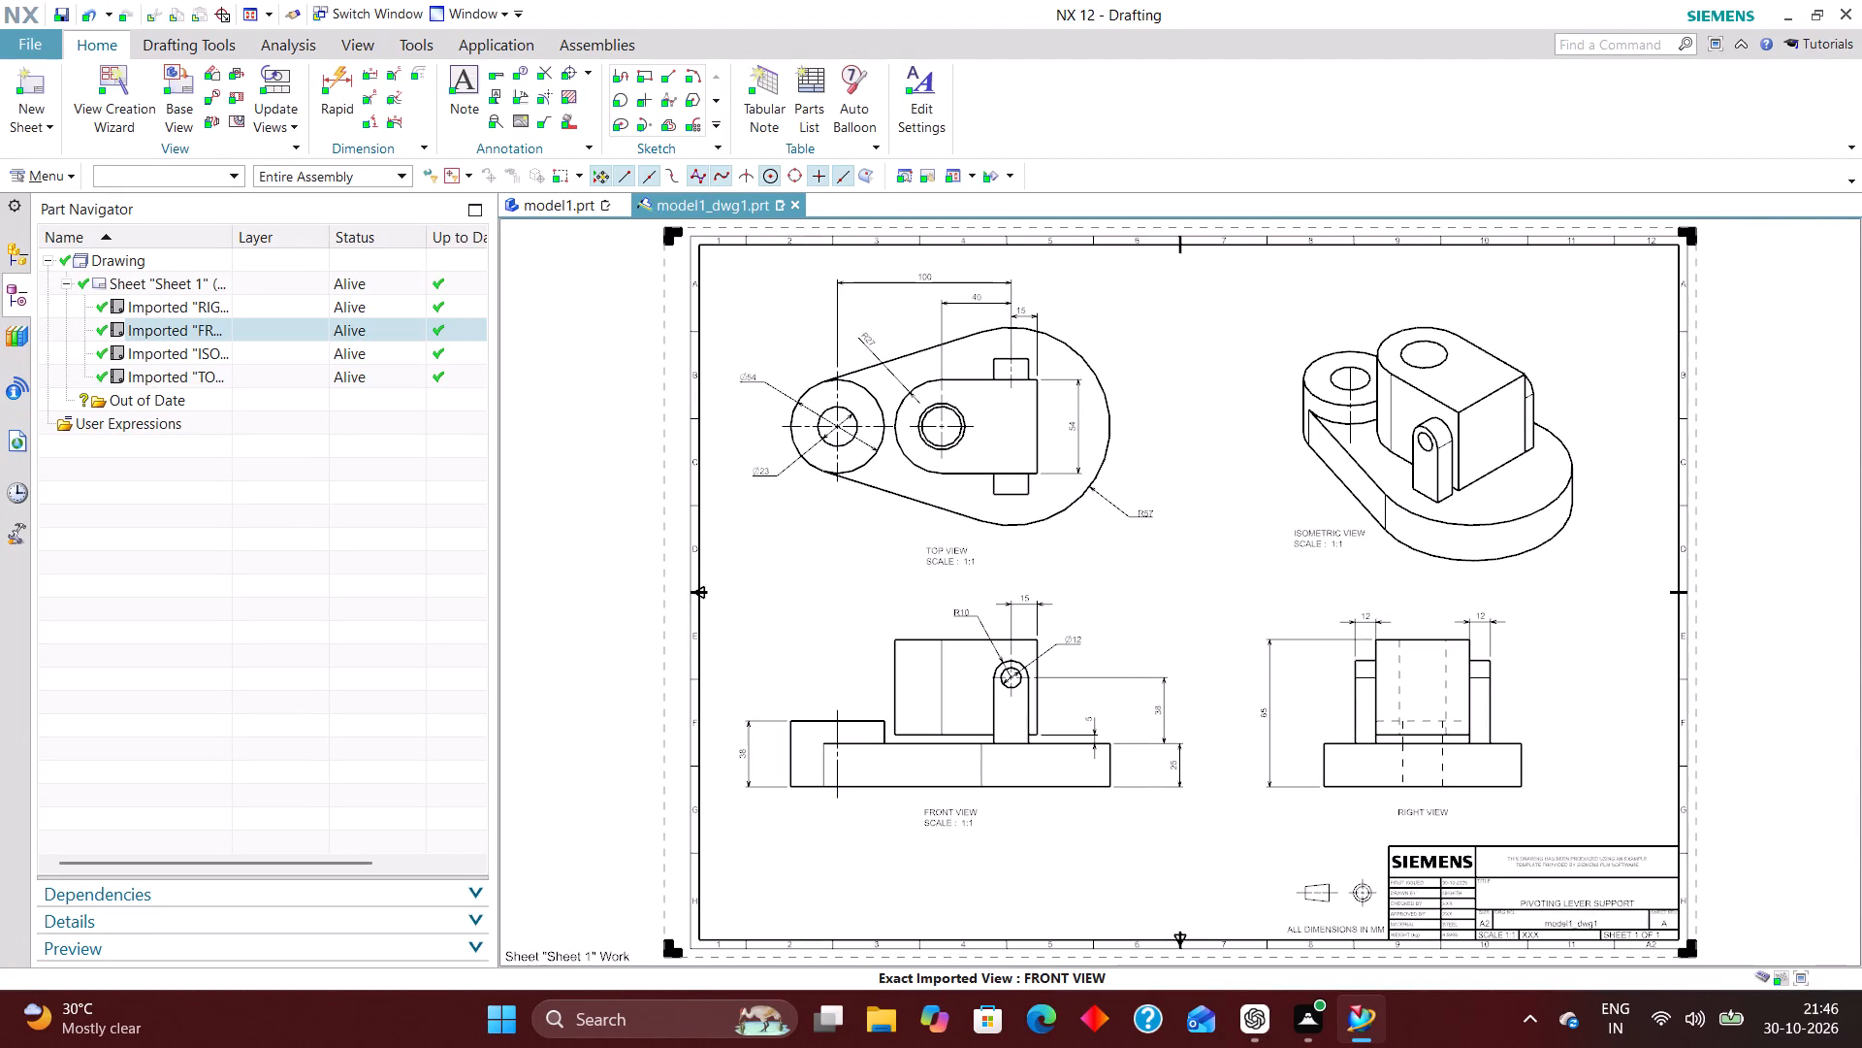
Select all dimensions on the sheet and move them to layer 223 using Edit Object Display.
left_click(203, 171)
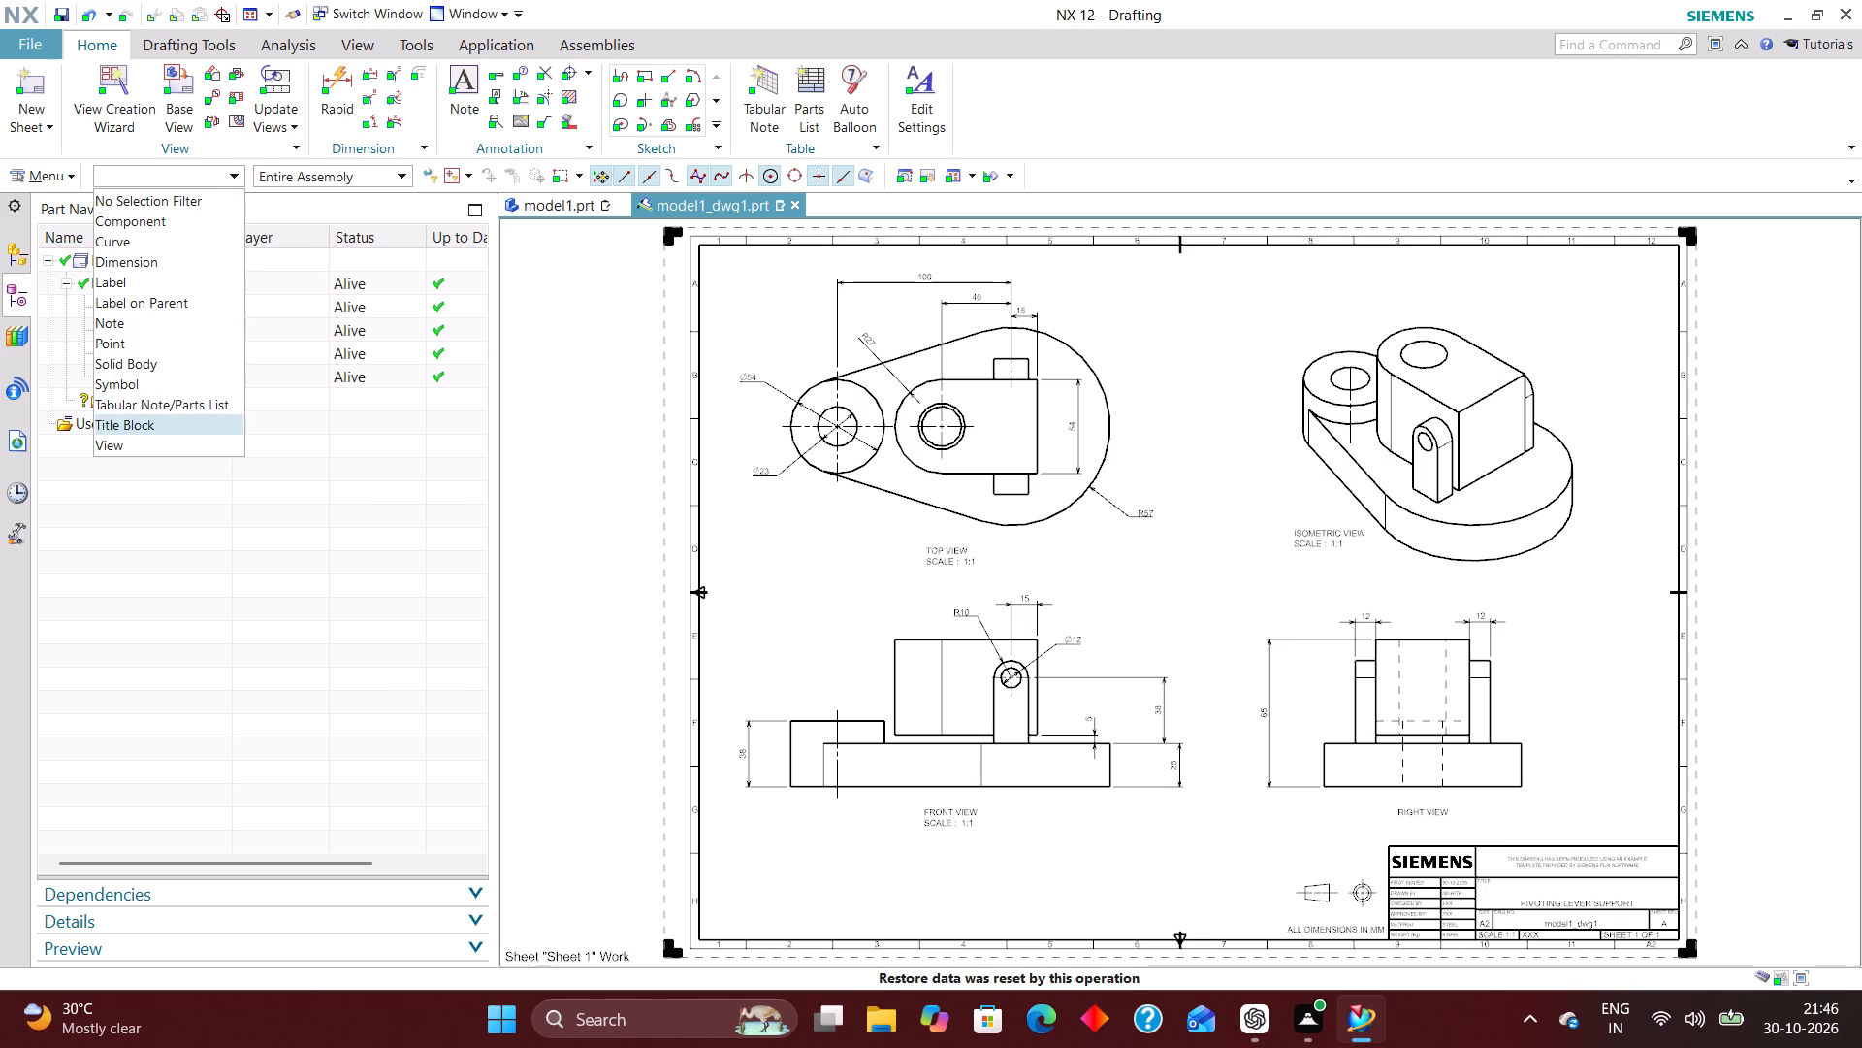
left_click(163, 262)
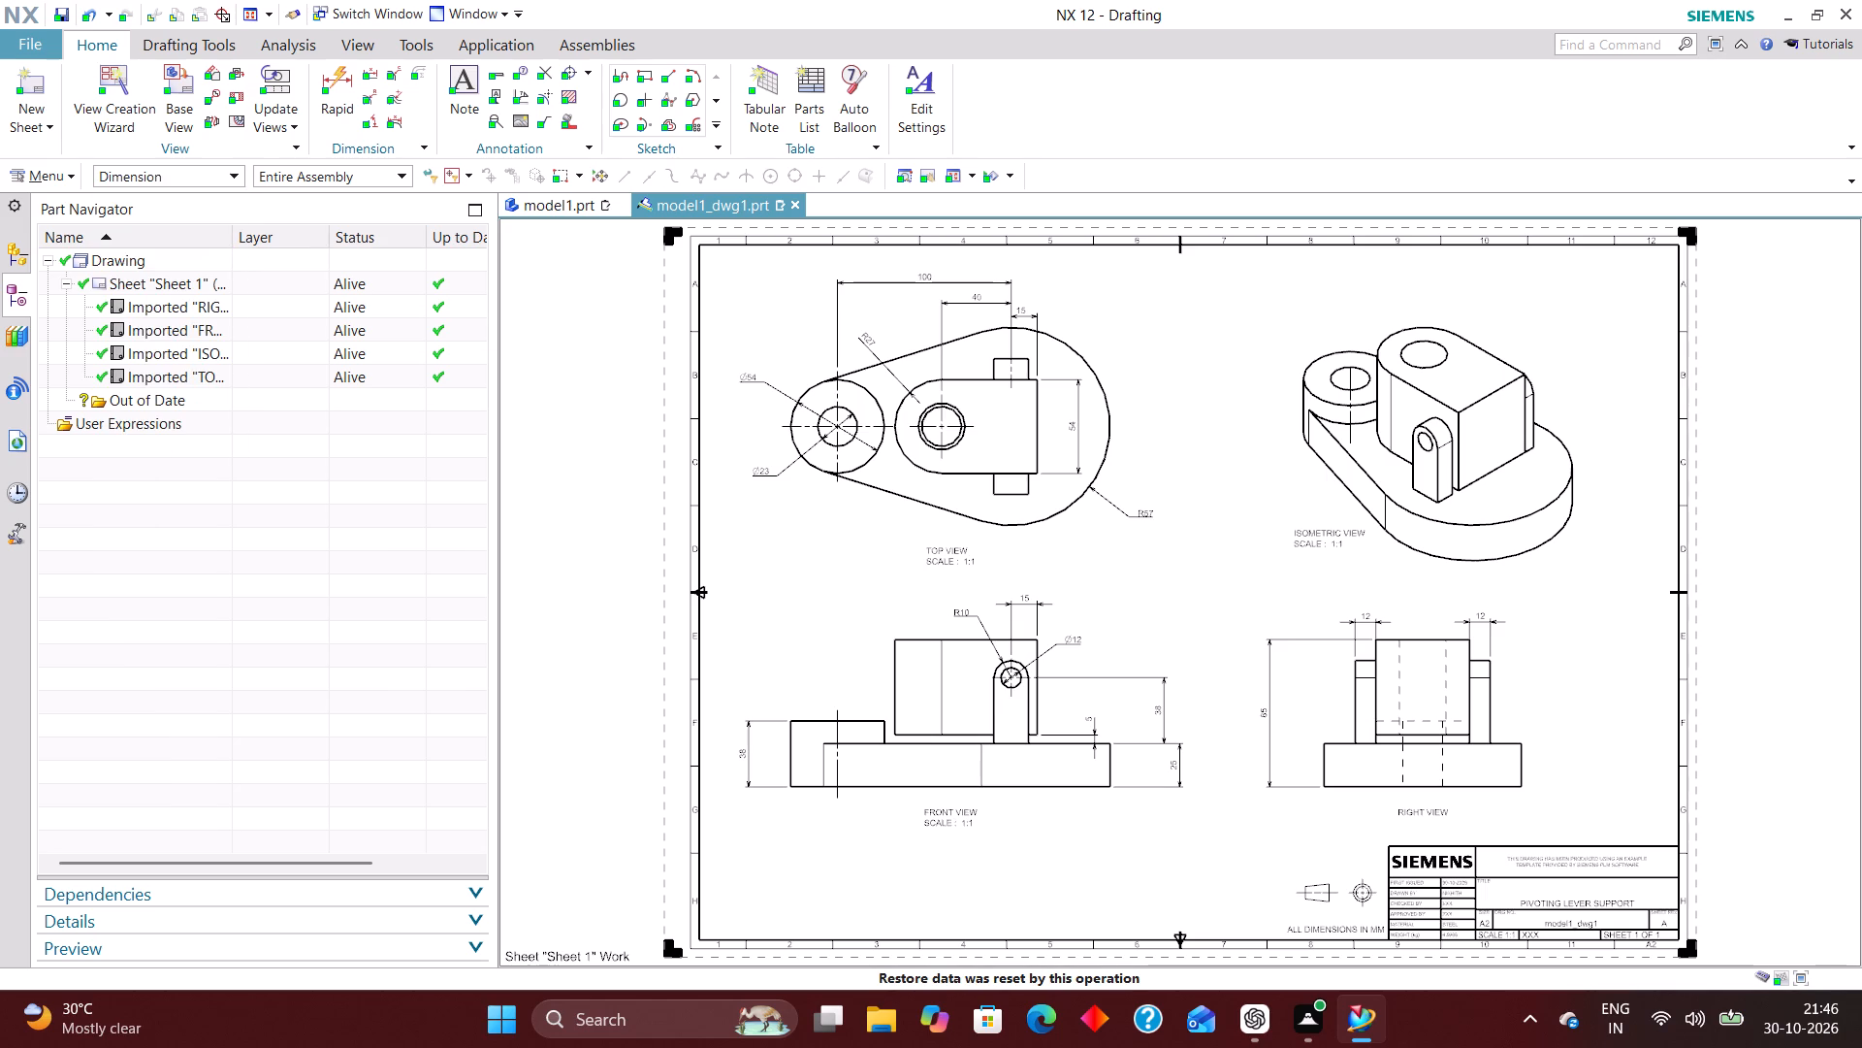
key("ctrl+a")
key("ctrl+j")
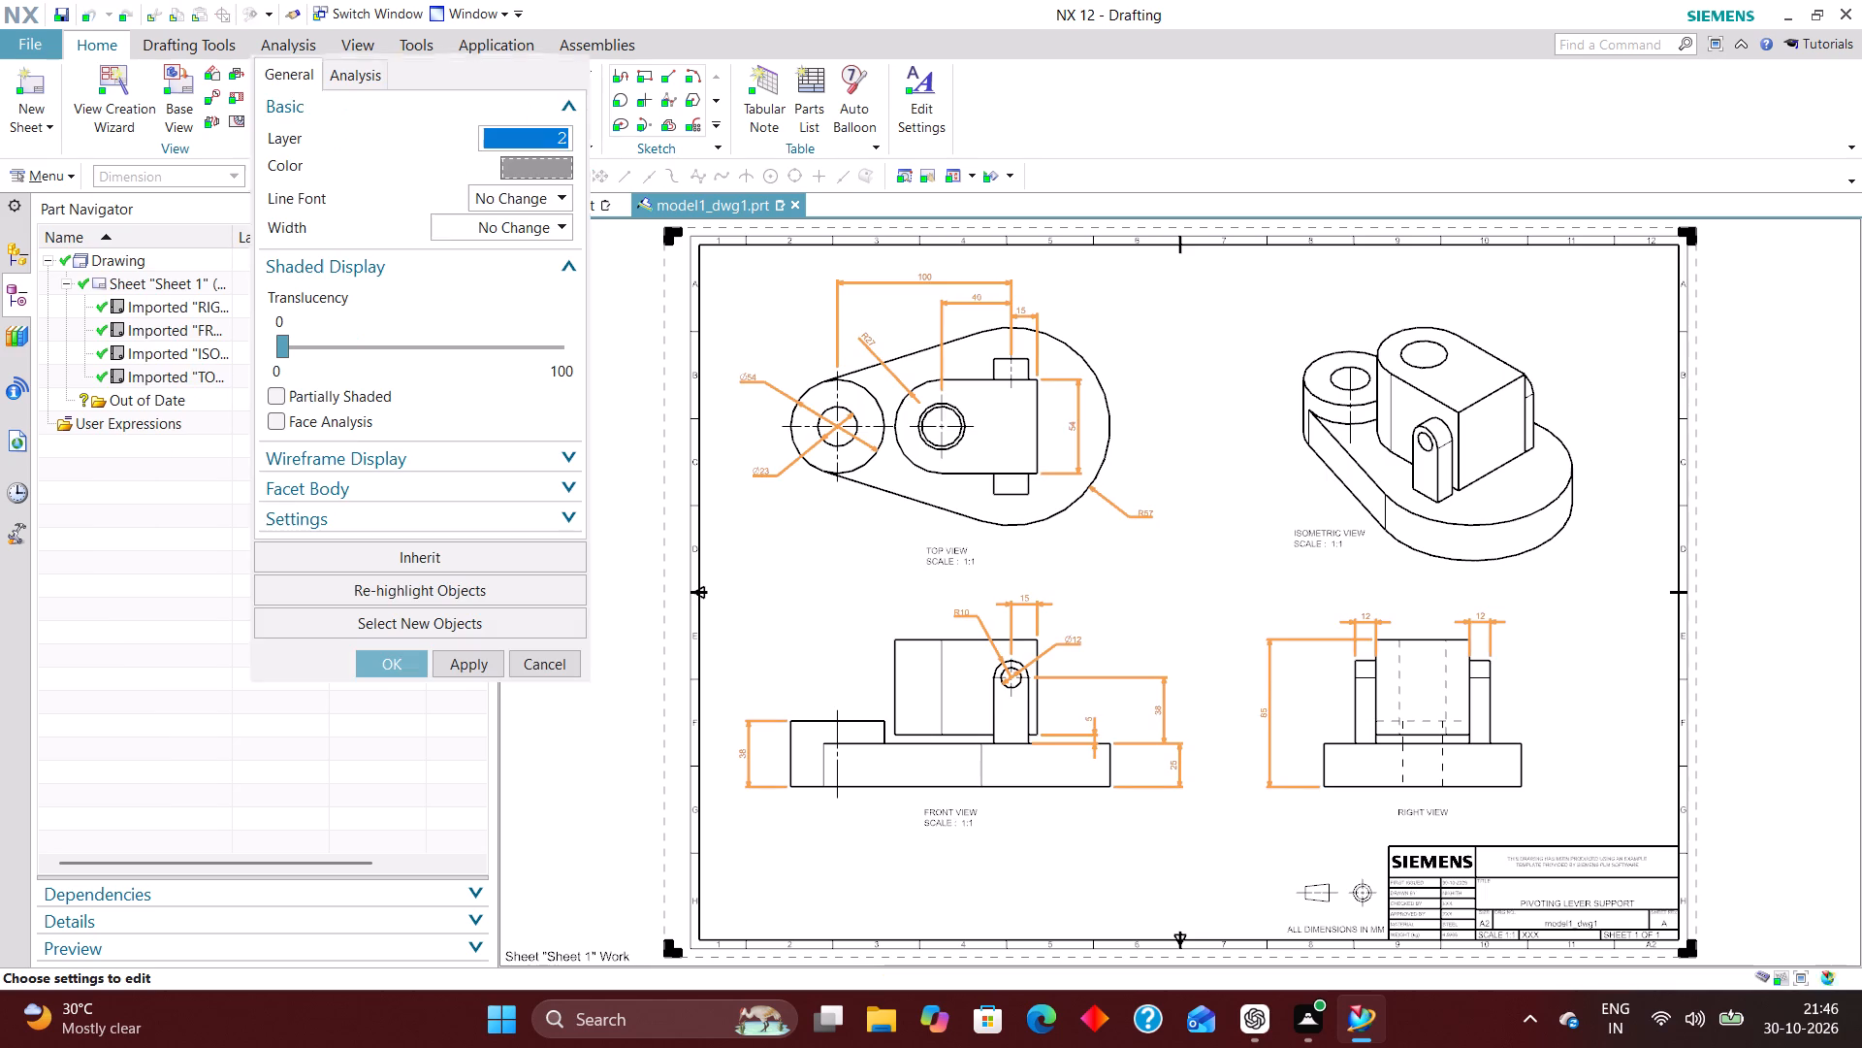
type("223")
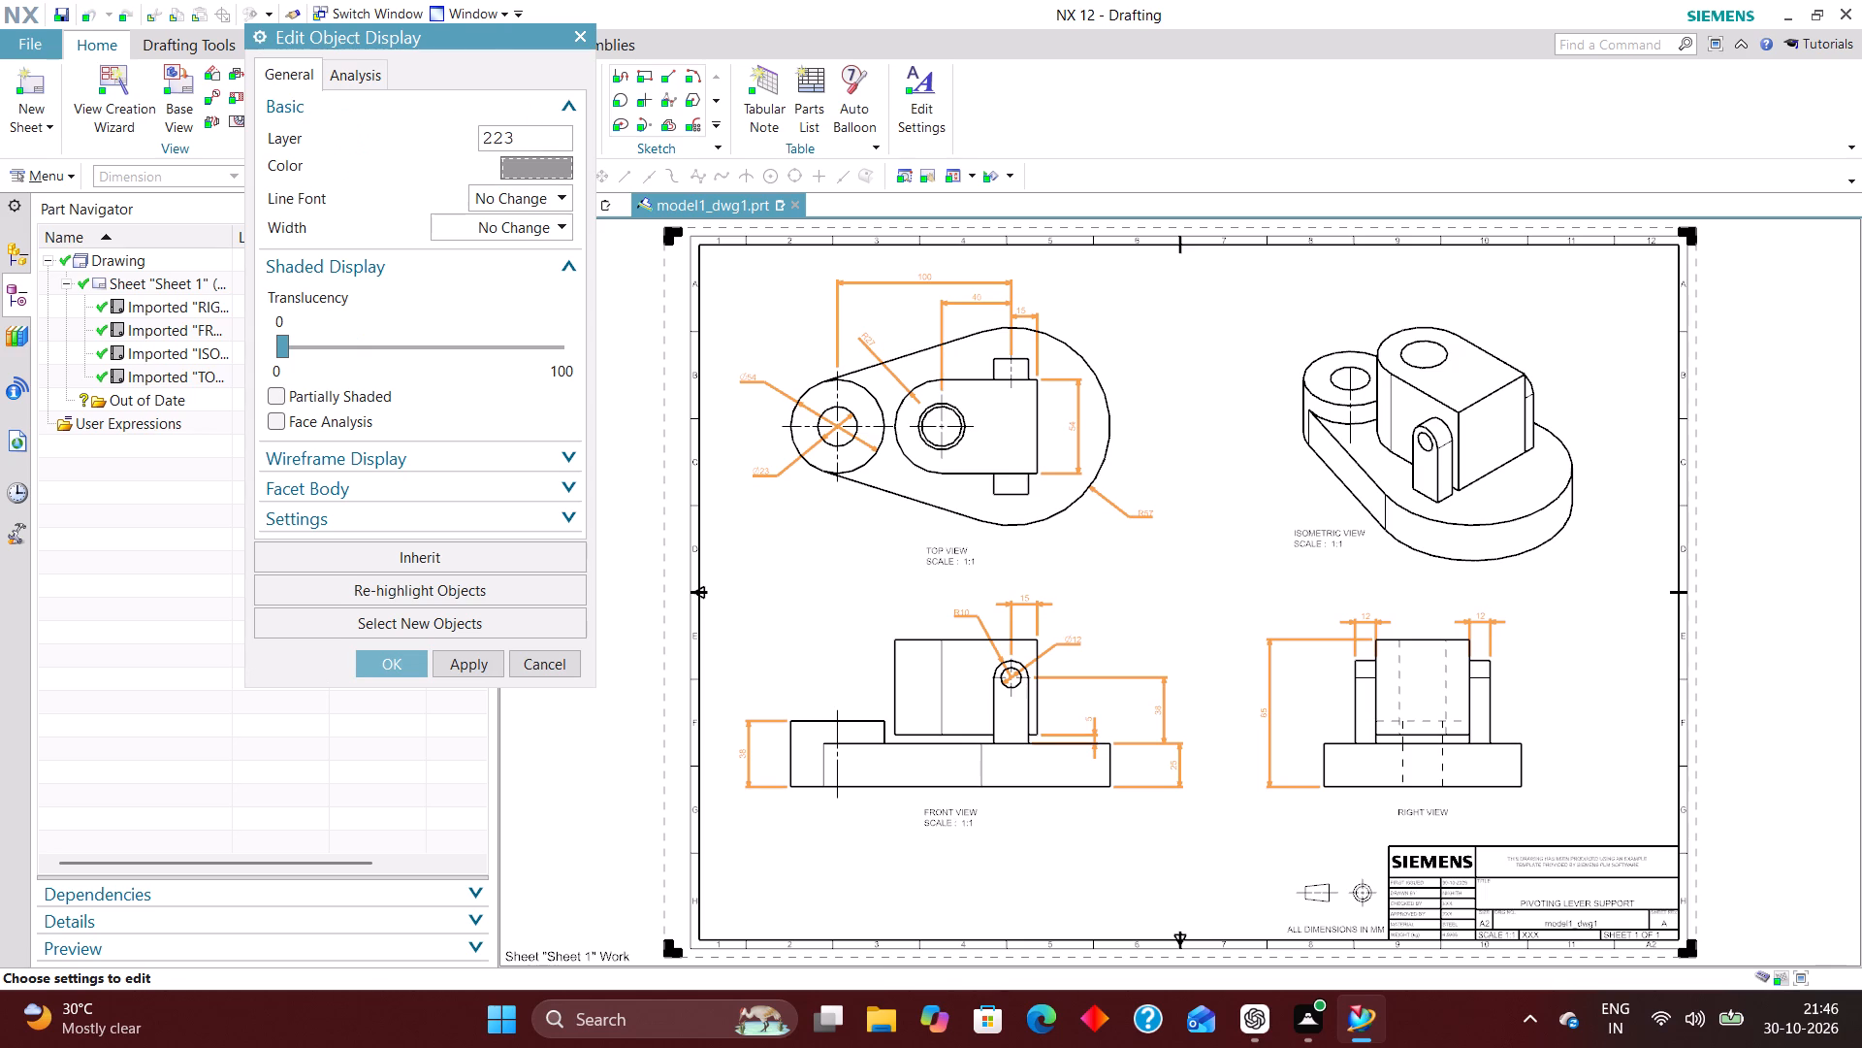
key("Return")
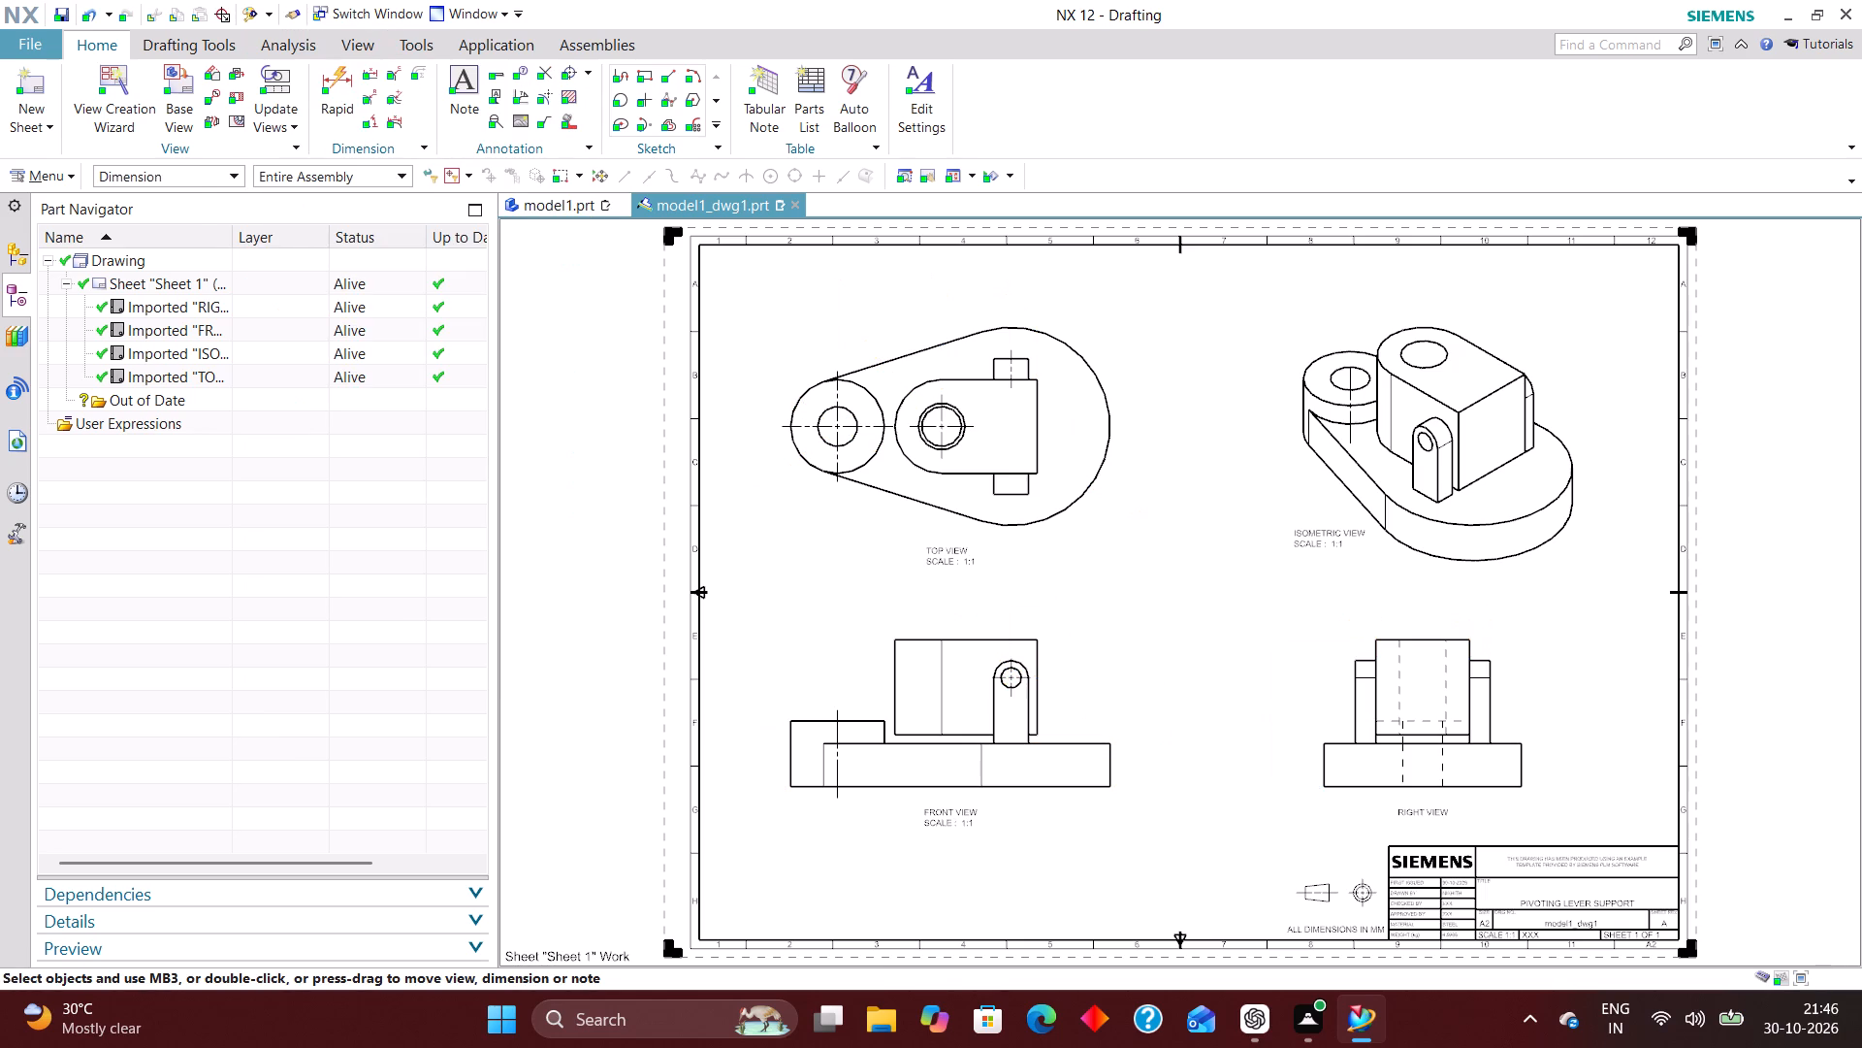
Select all notes on the sheet and move them to layer 224 using Edit Object Display.
left_click(188, 180)
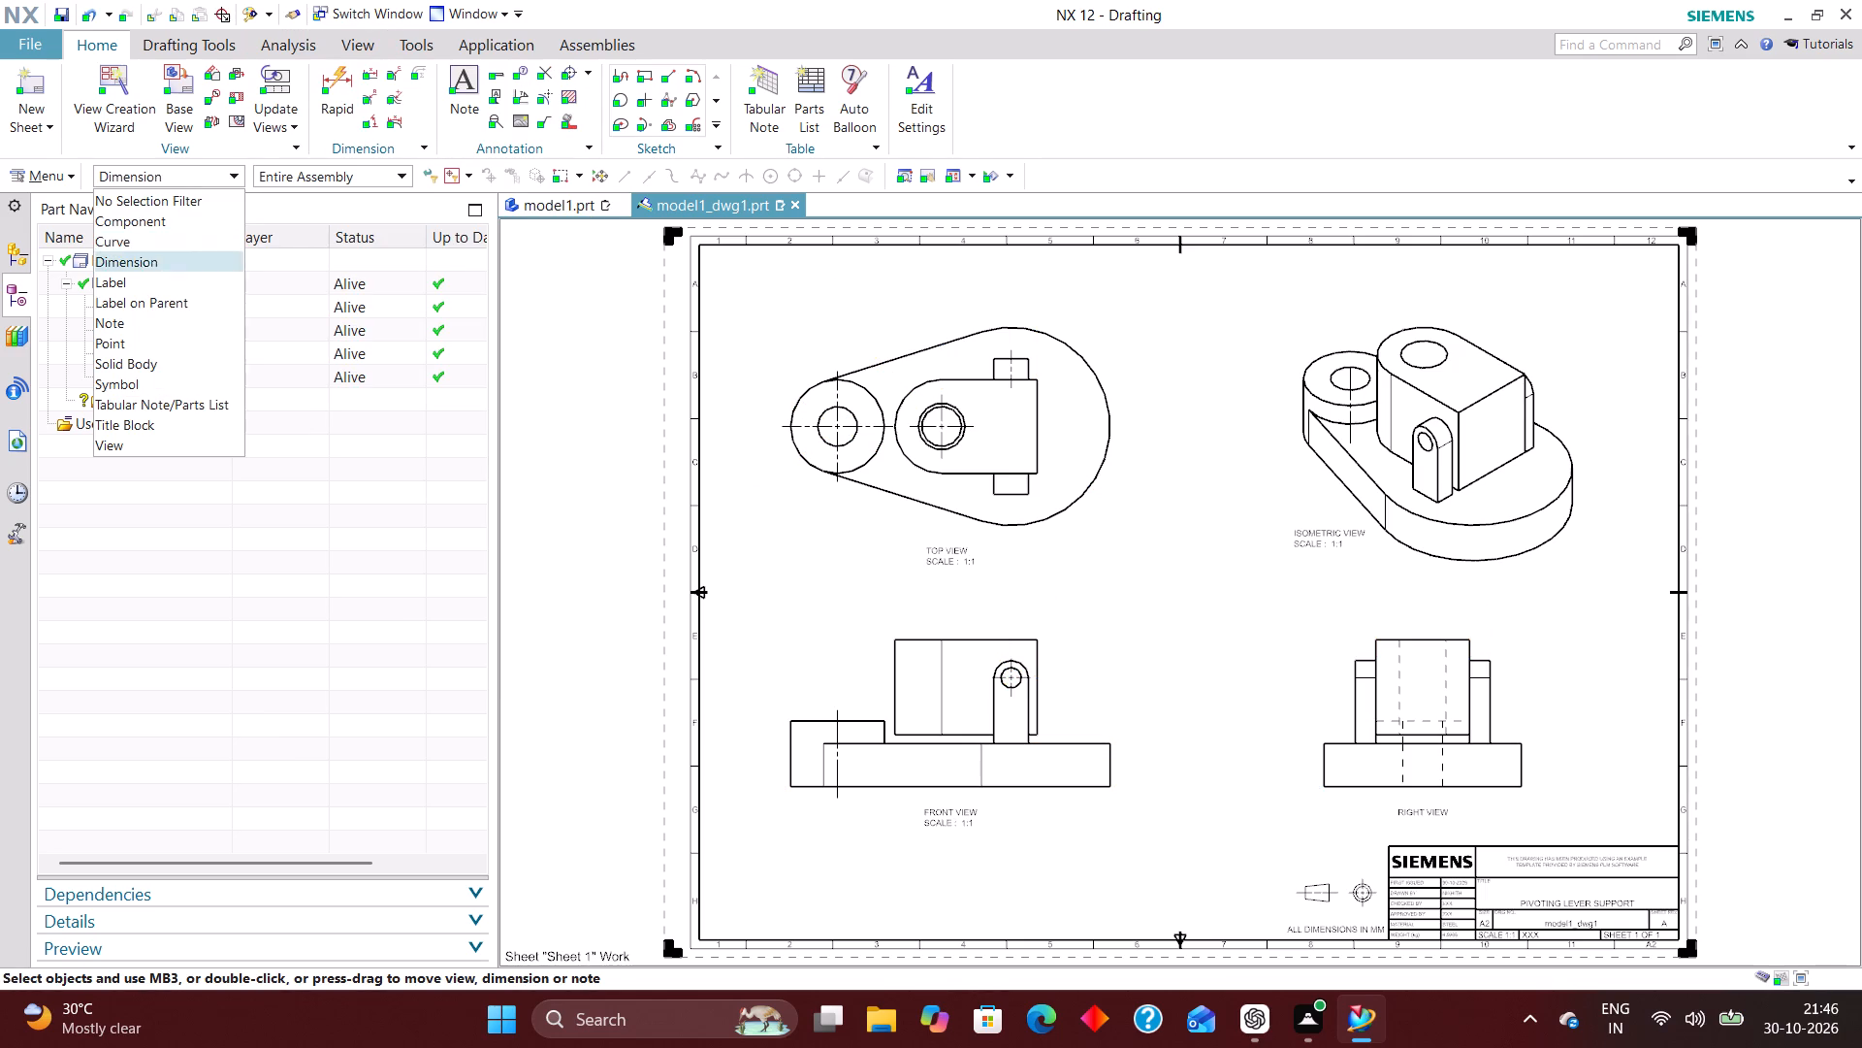
left_click(151, 323)
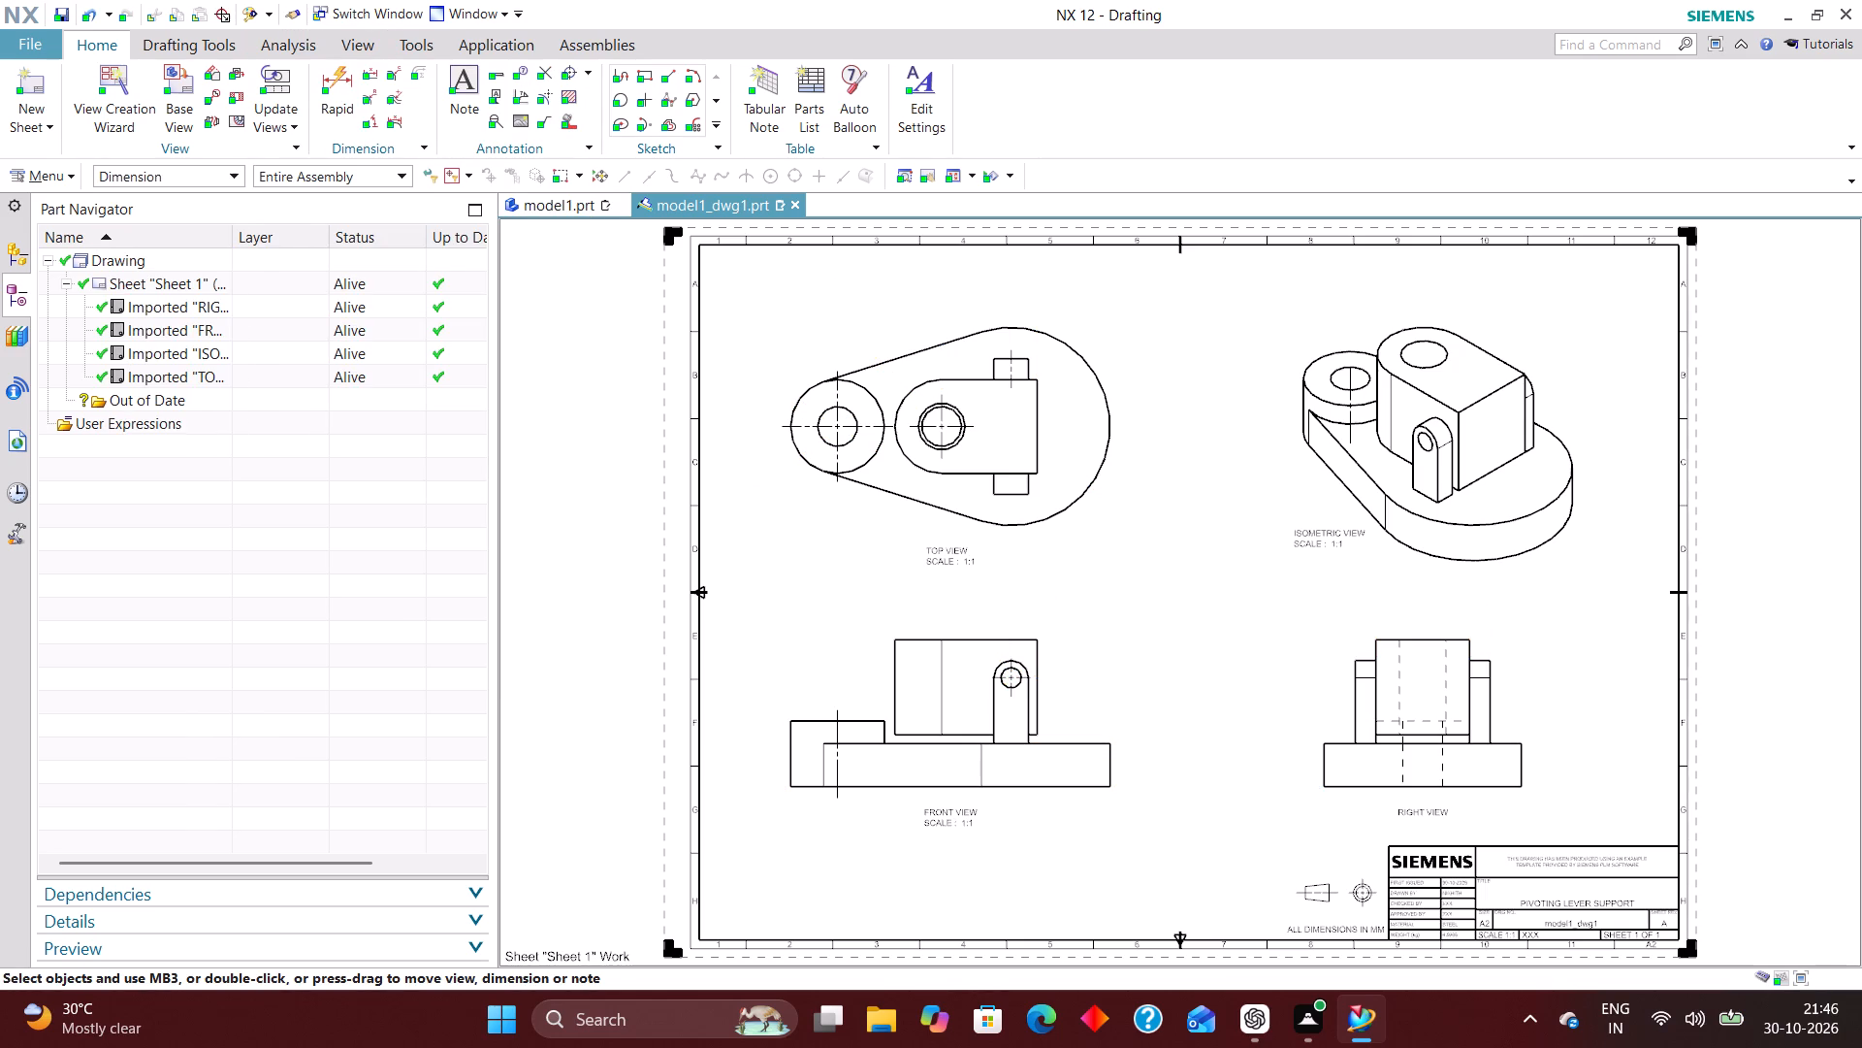
key("ctrl+a")
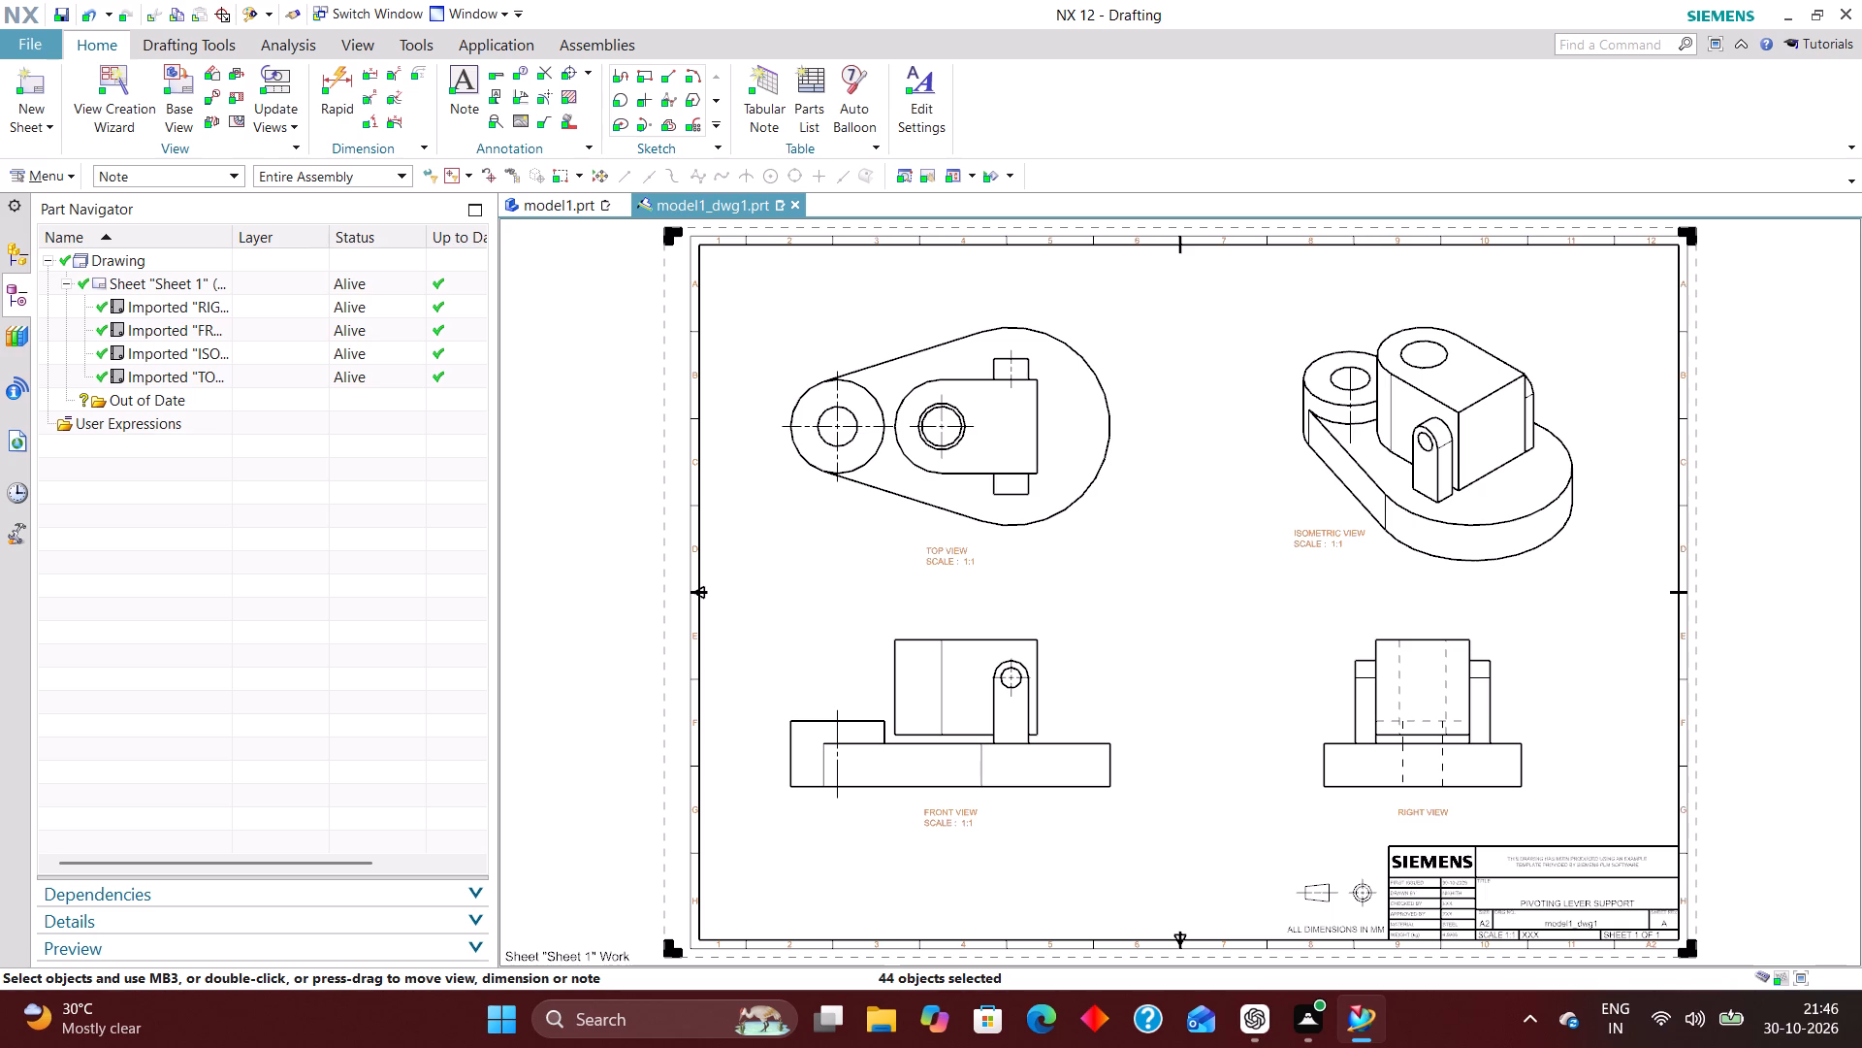
key("ctrl+j")
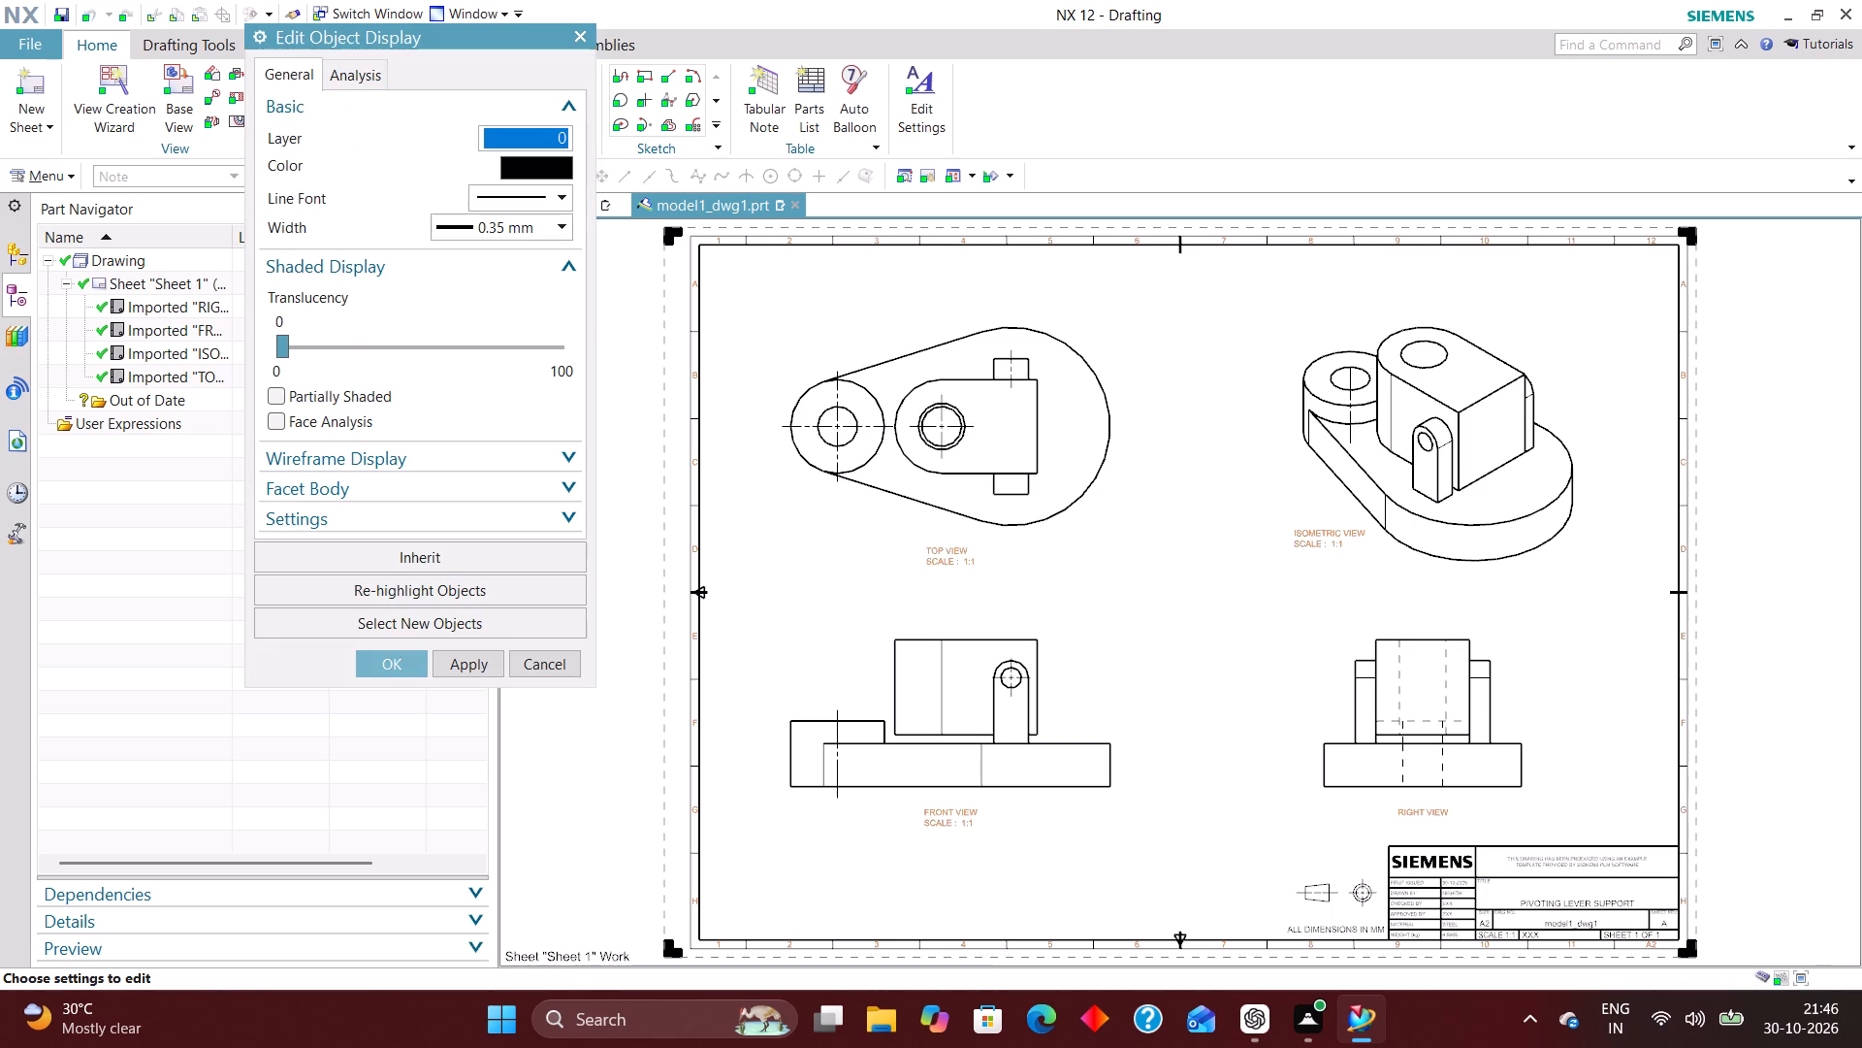
type("224")
key("Return")
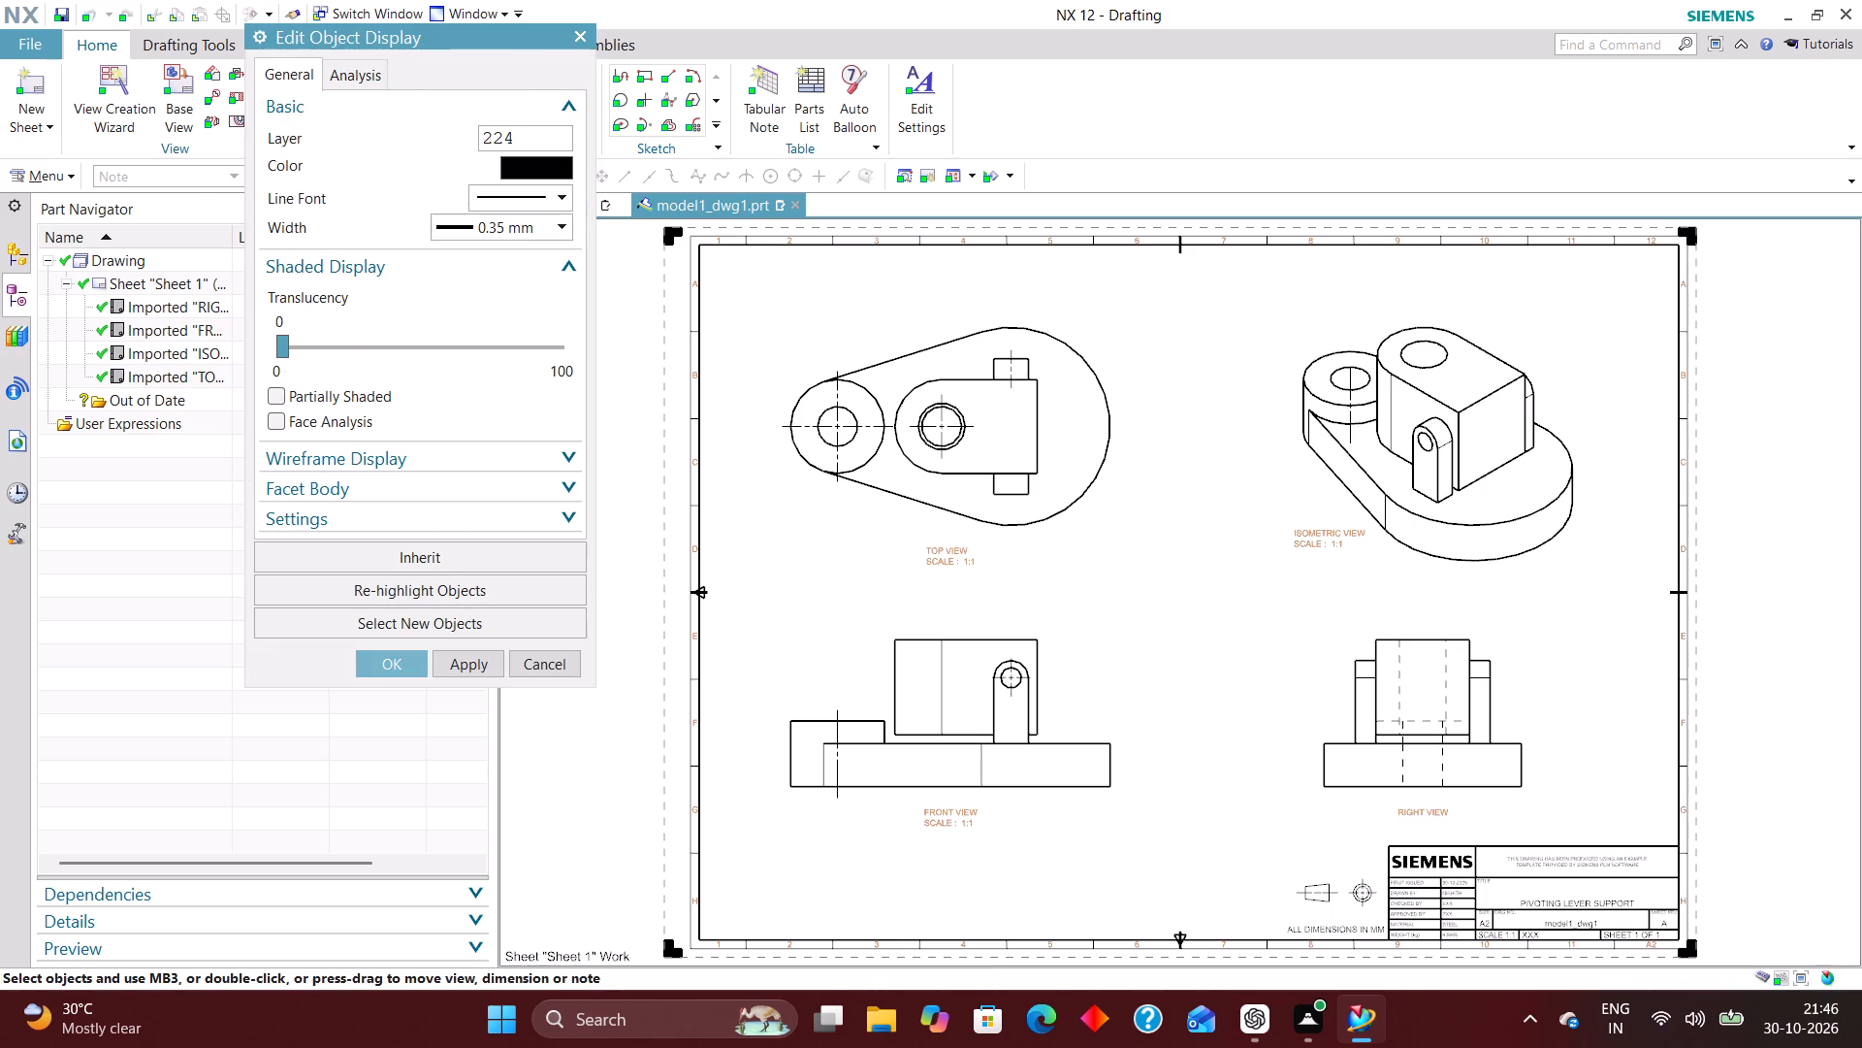
Select all symbols on the sheet and move them to layer 225 using Edit Object Display.
left_click(161, 172)
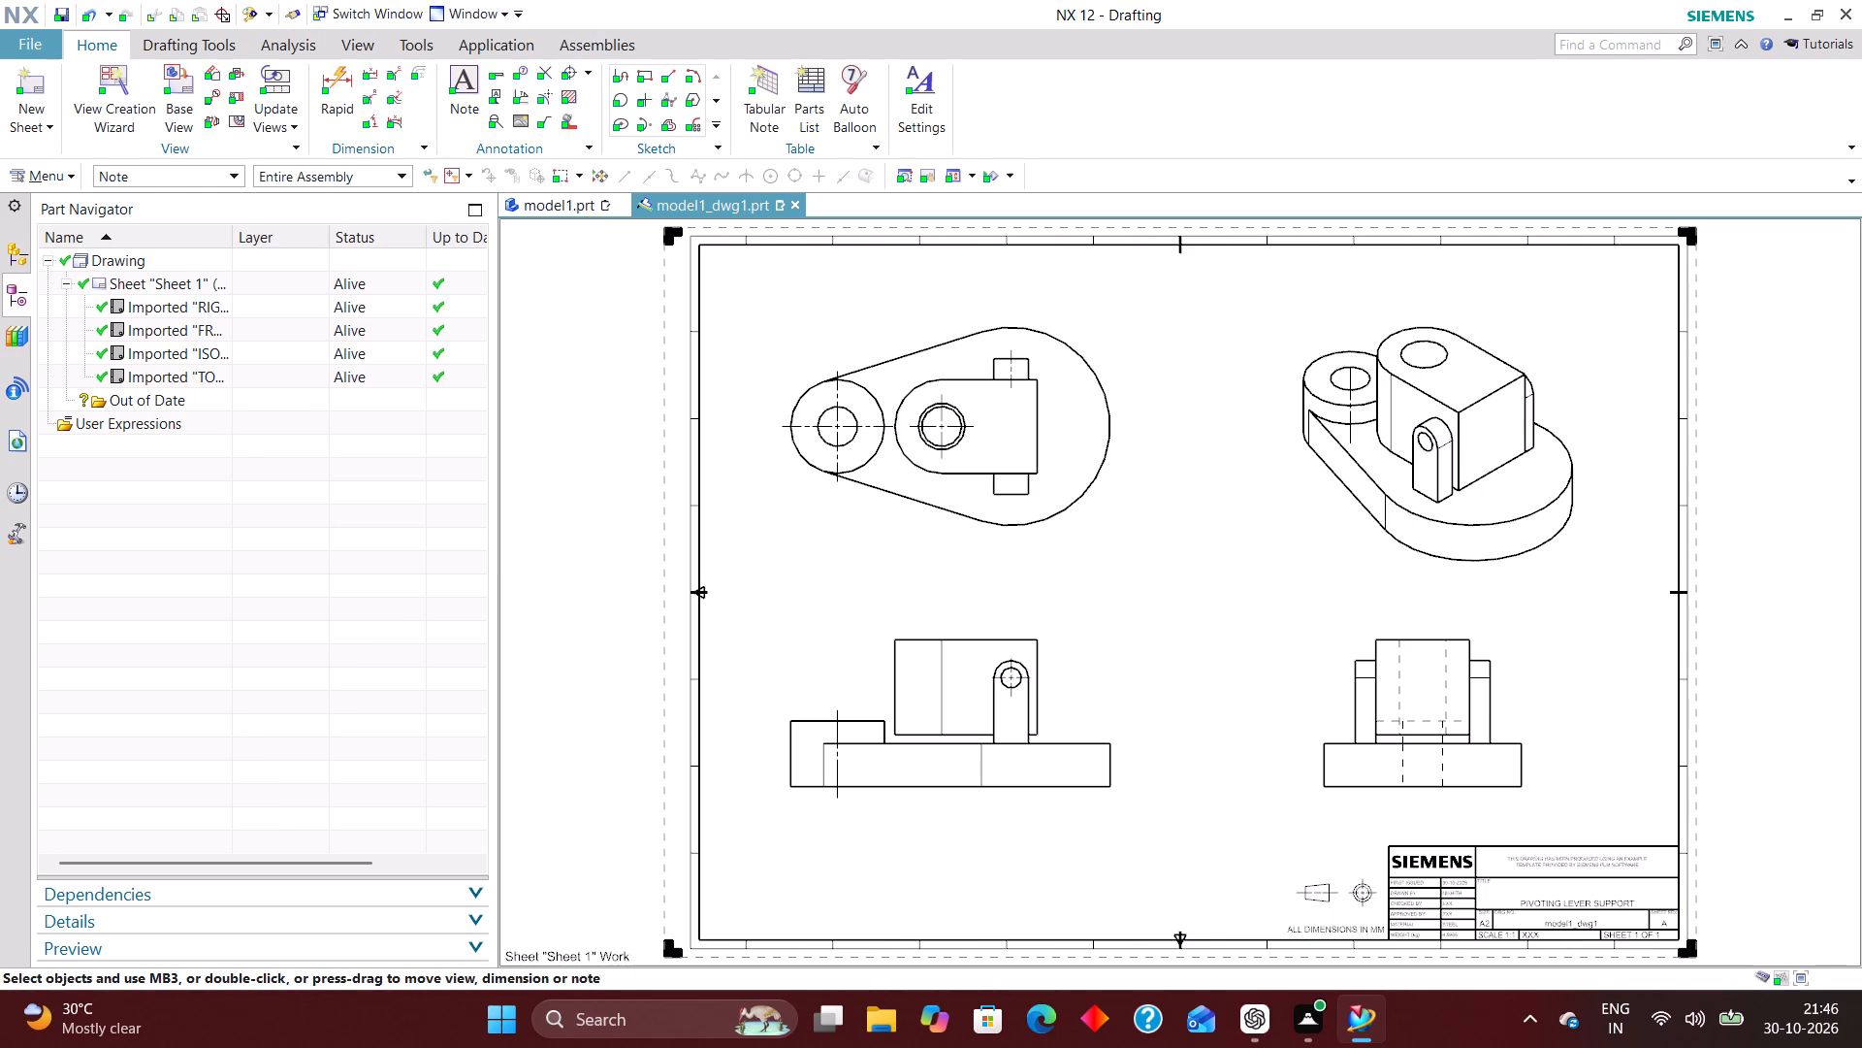
left_click(177, 380)
key("ctrl+a")
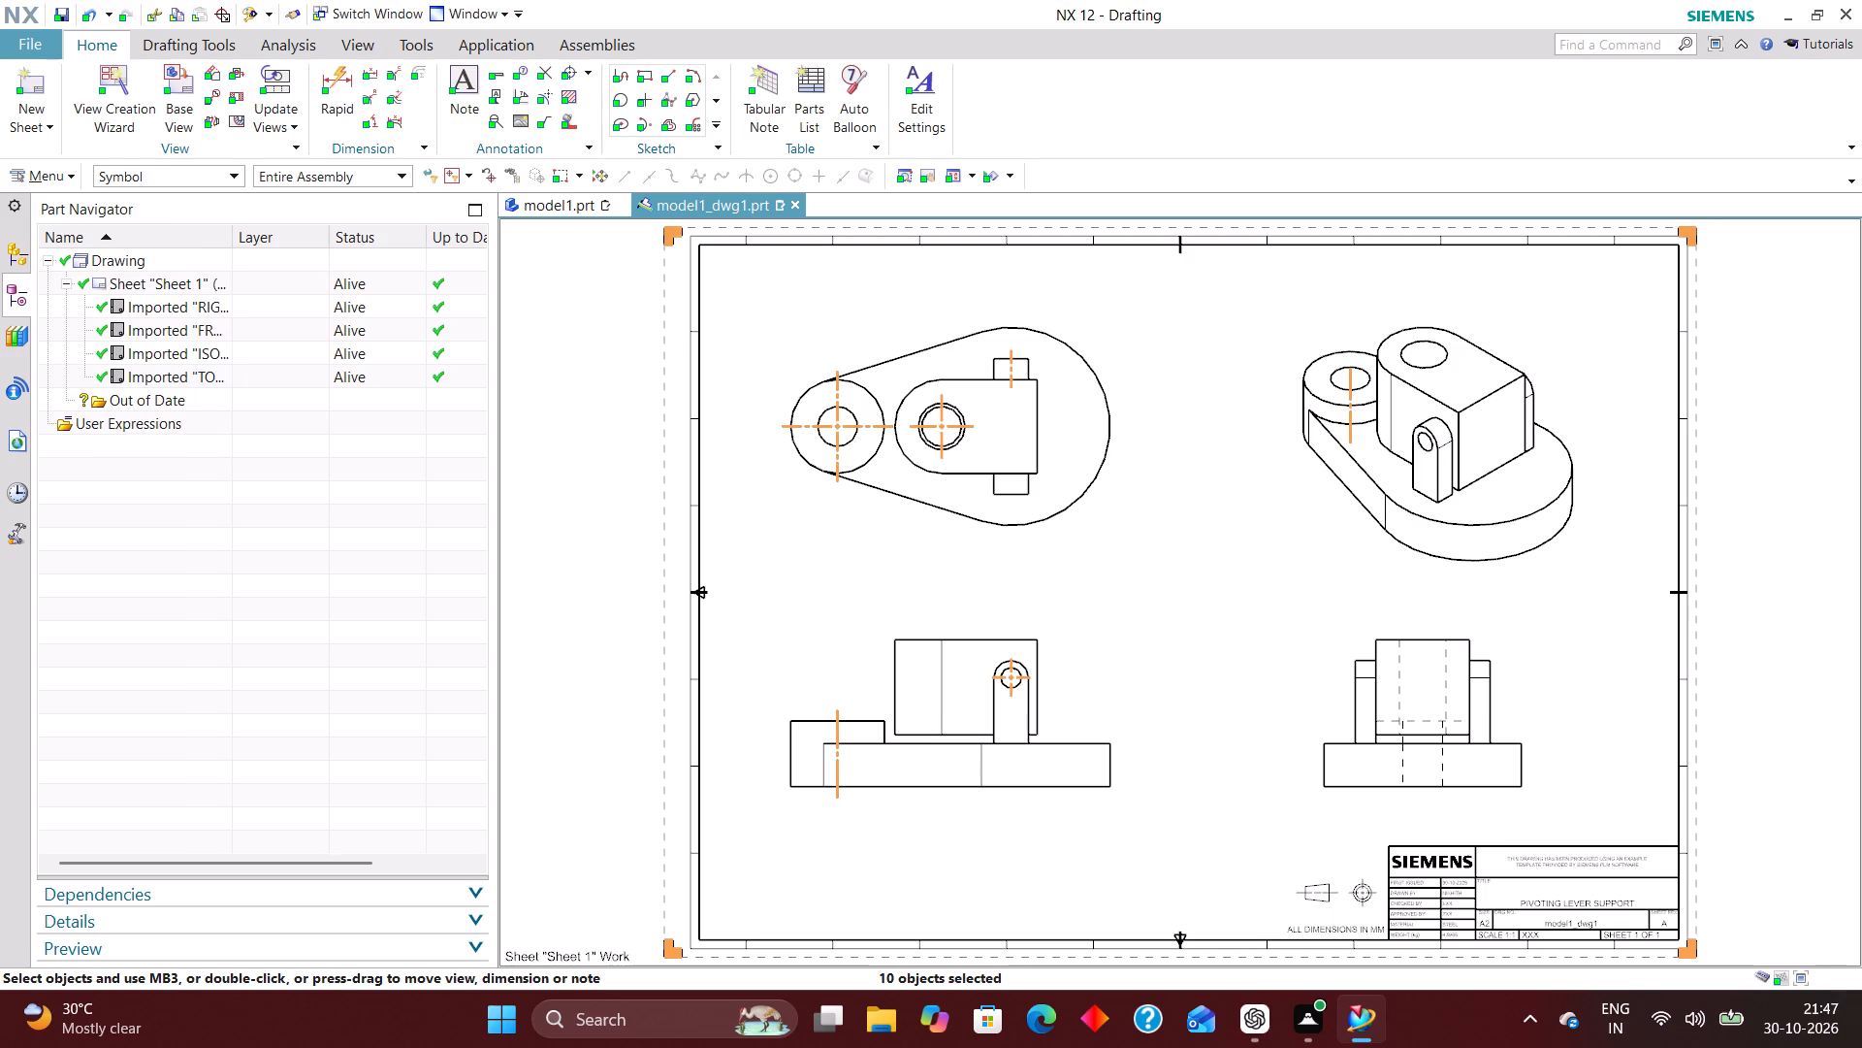
key("ctrl+j")
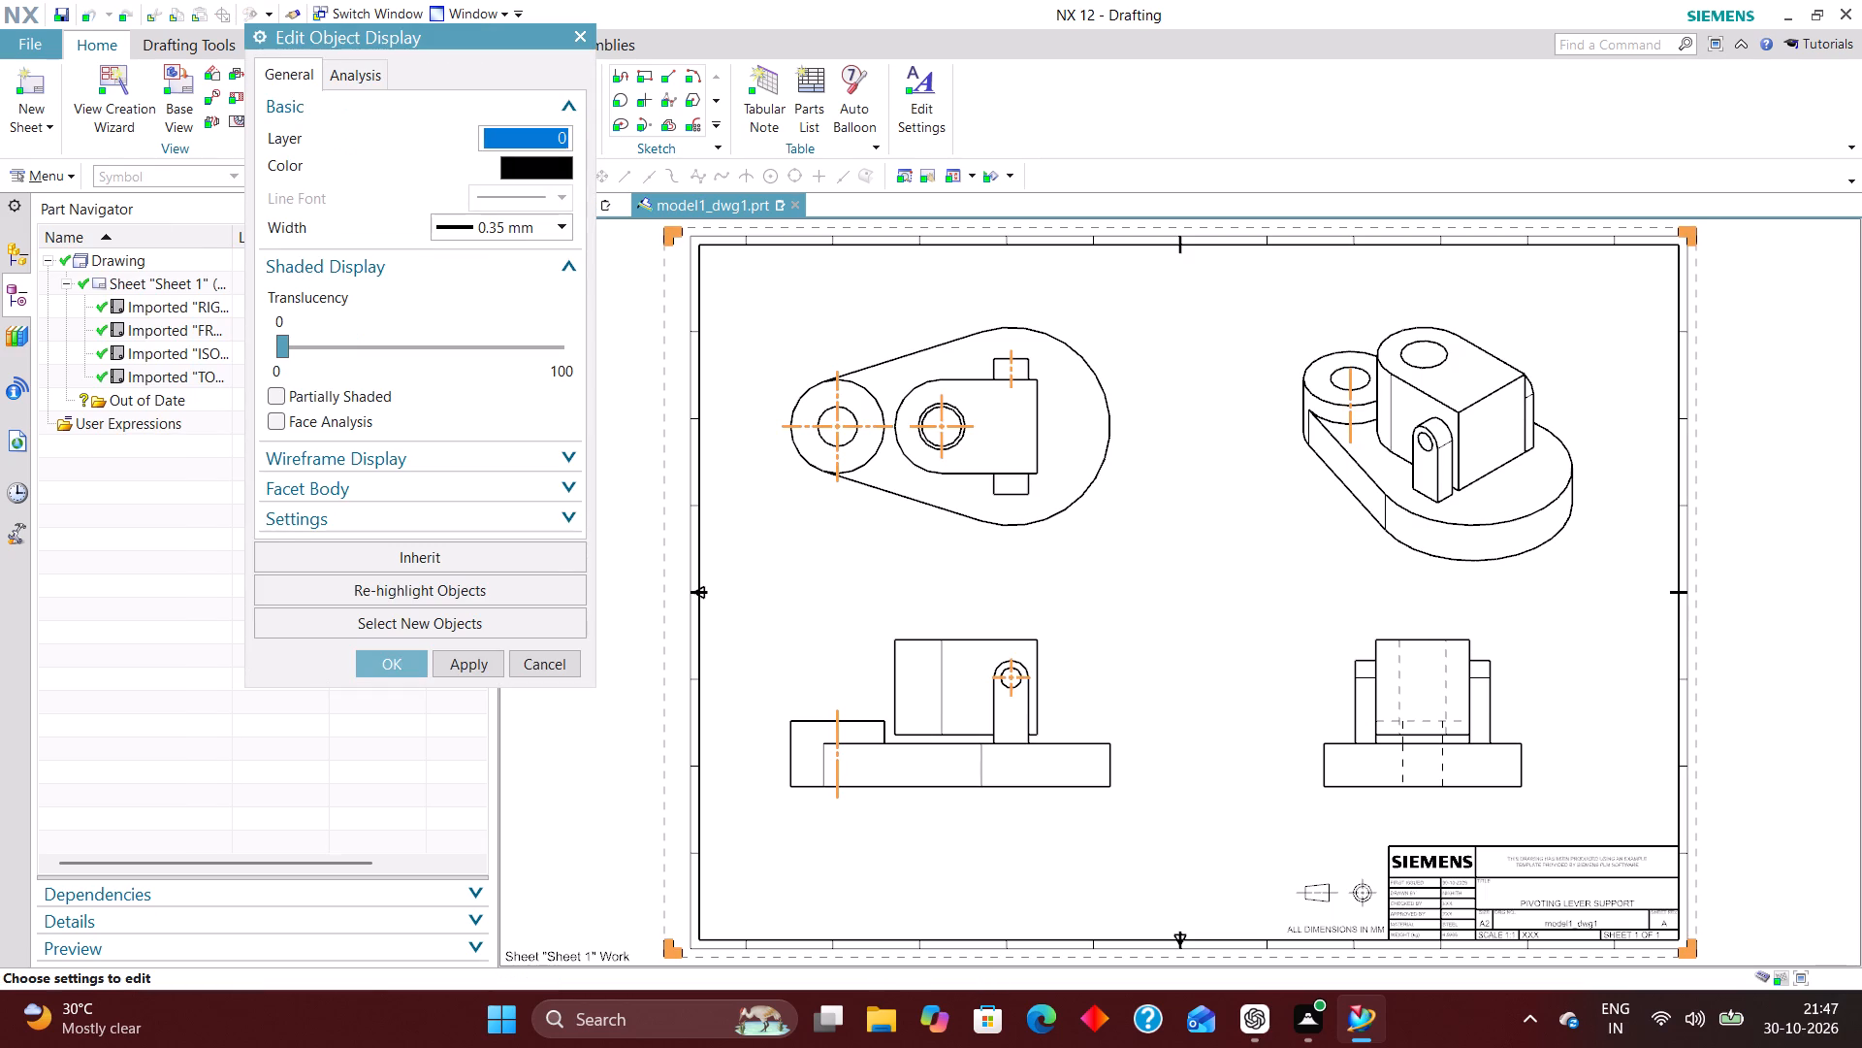
type("2225")
key("BackSpace")
key("BackSpace")
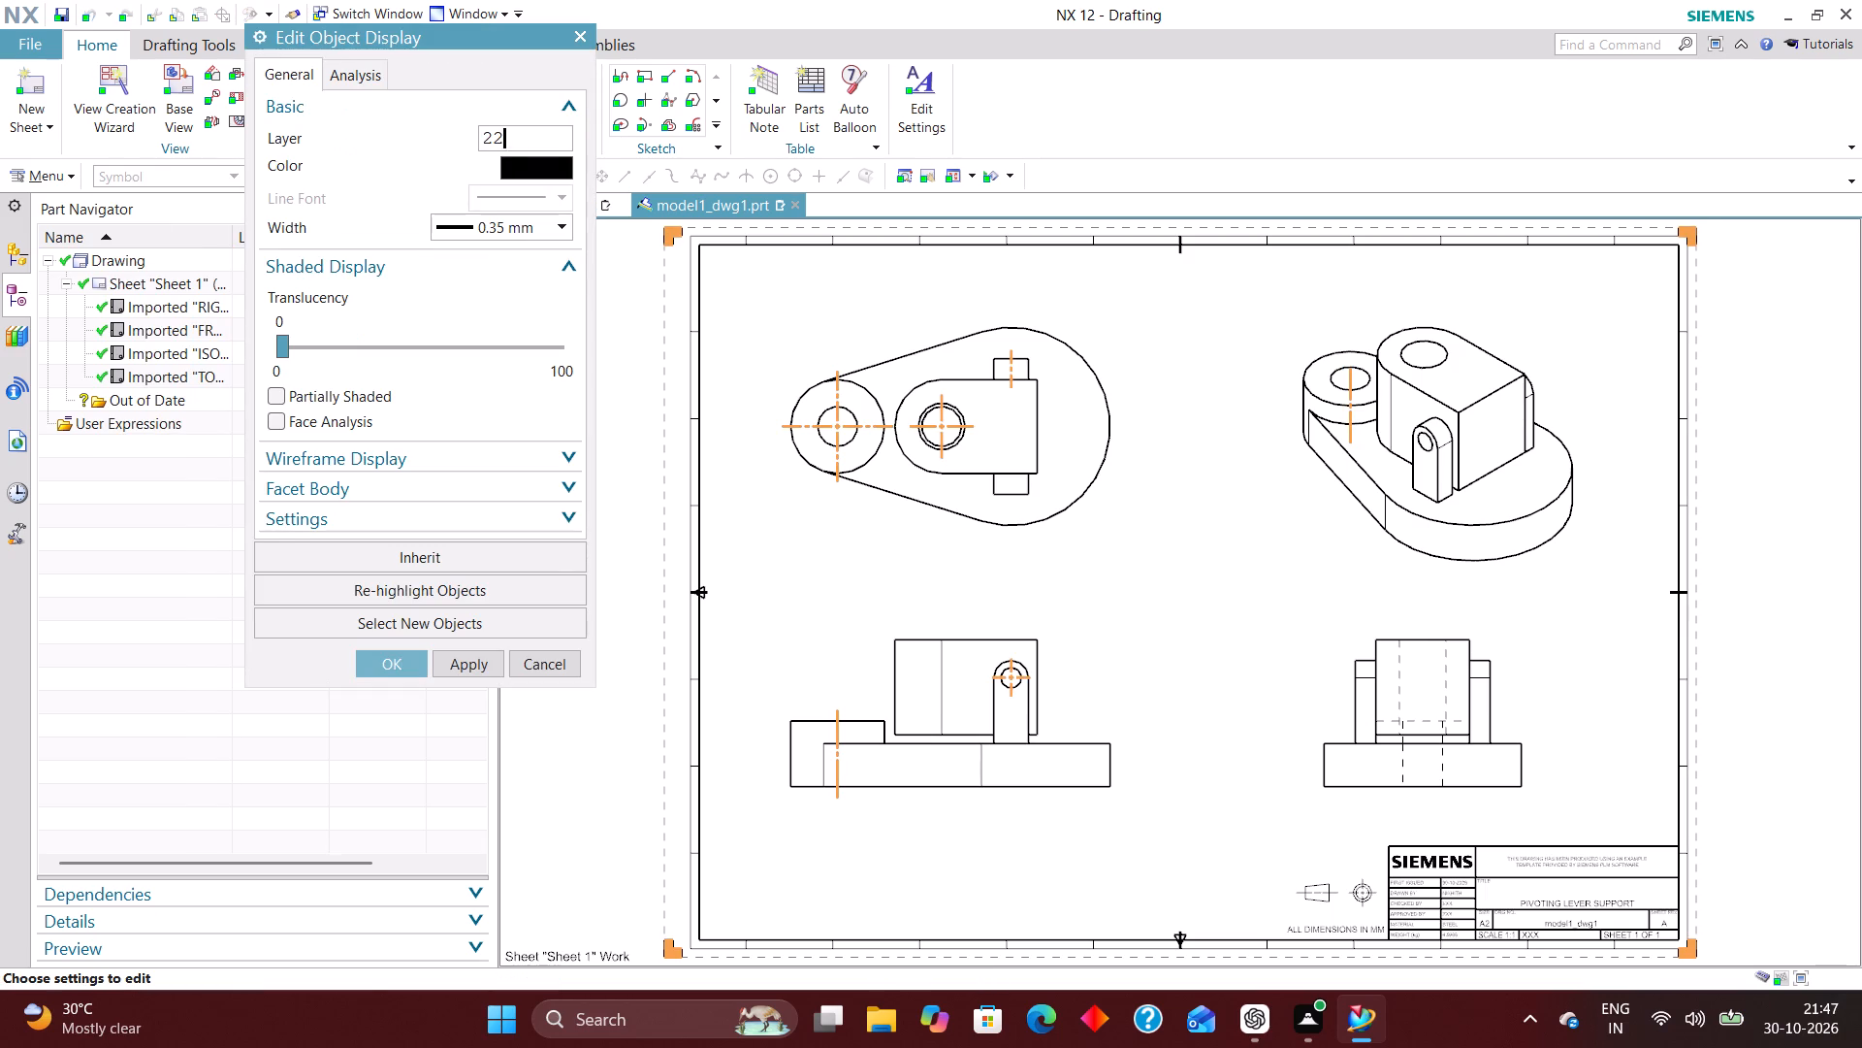
key("5")
key("Return")
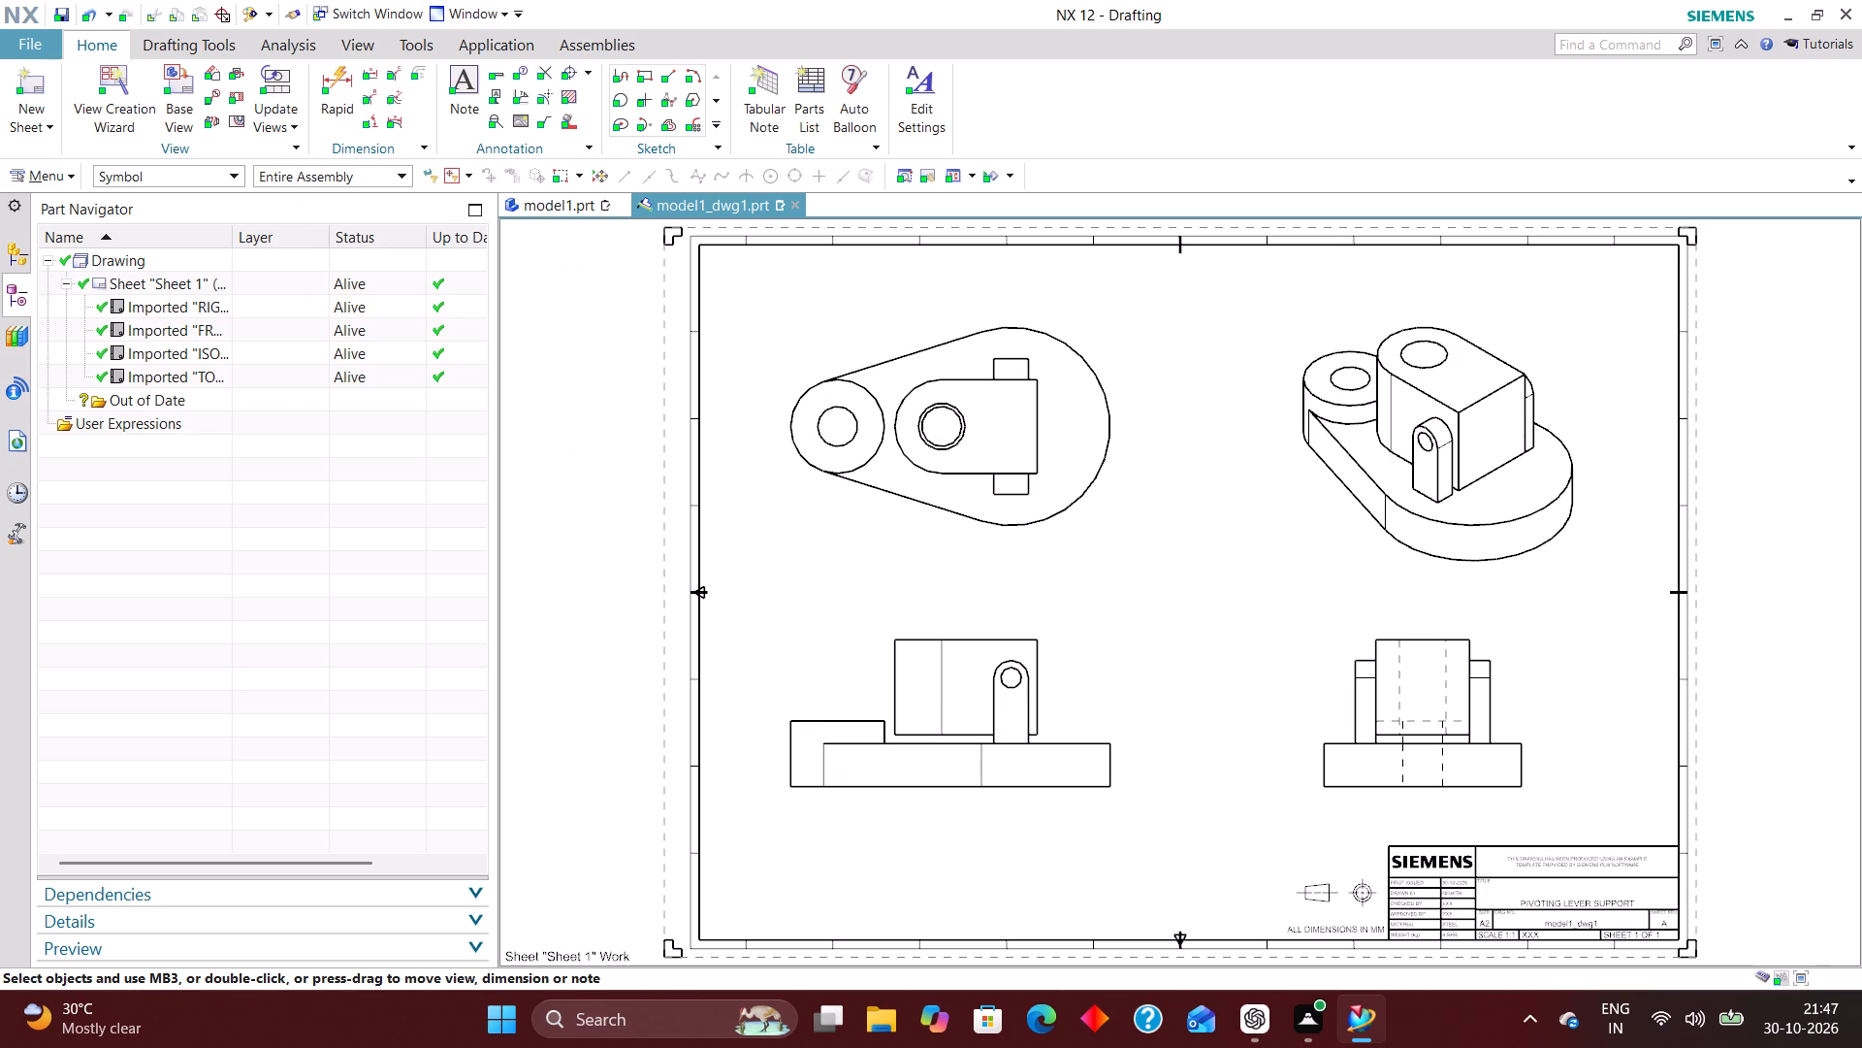
Check the layer assigned to the title block in Edit Object Display without changing it.
left_click(196, 171)
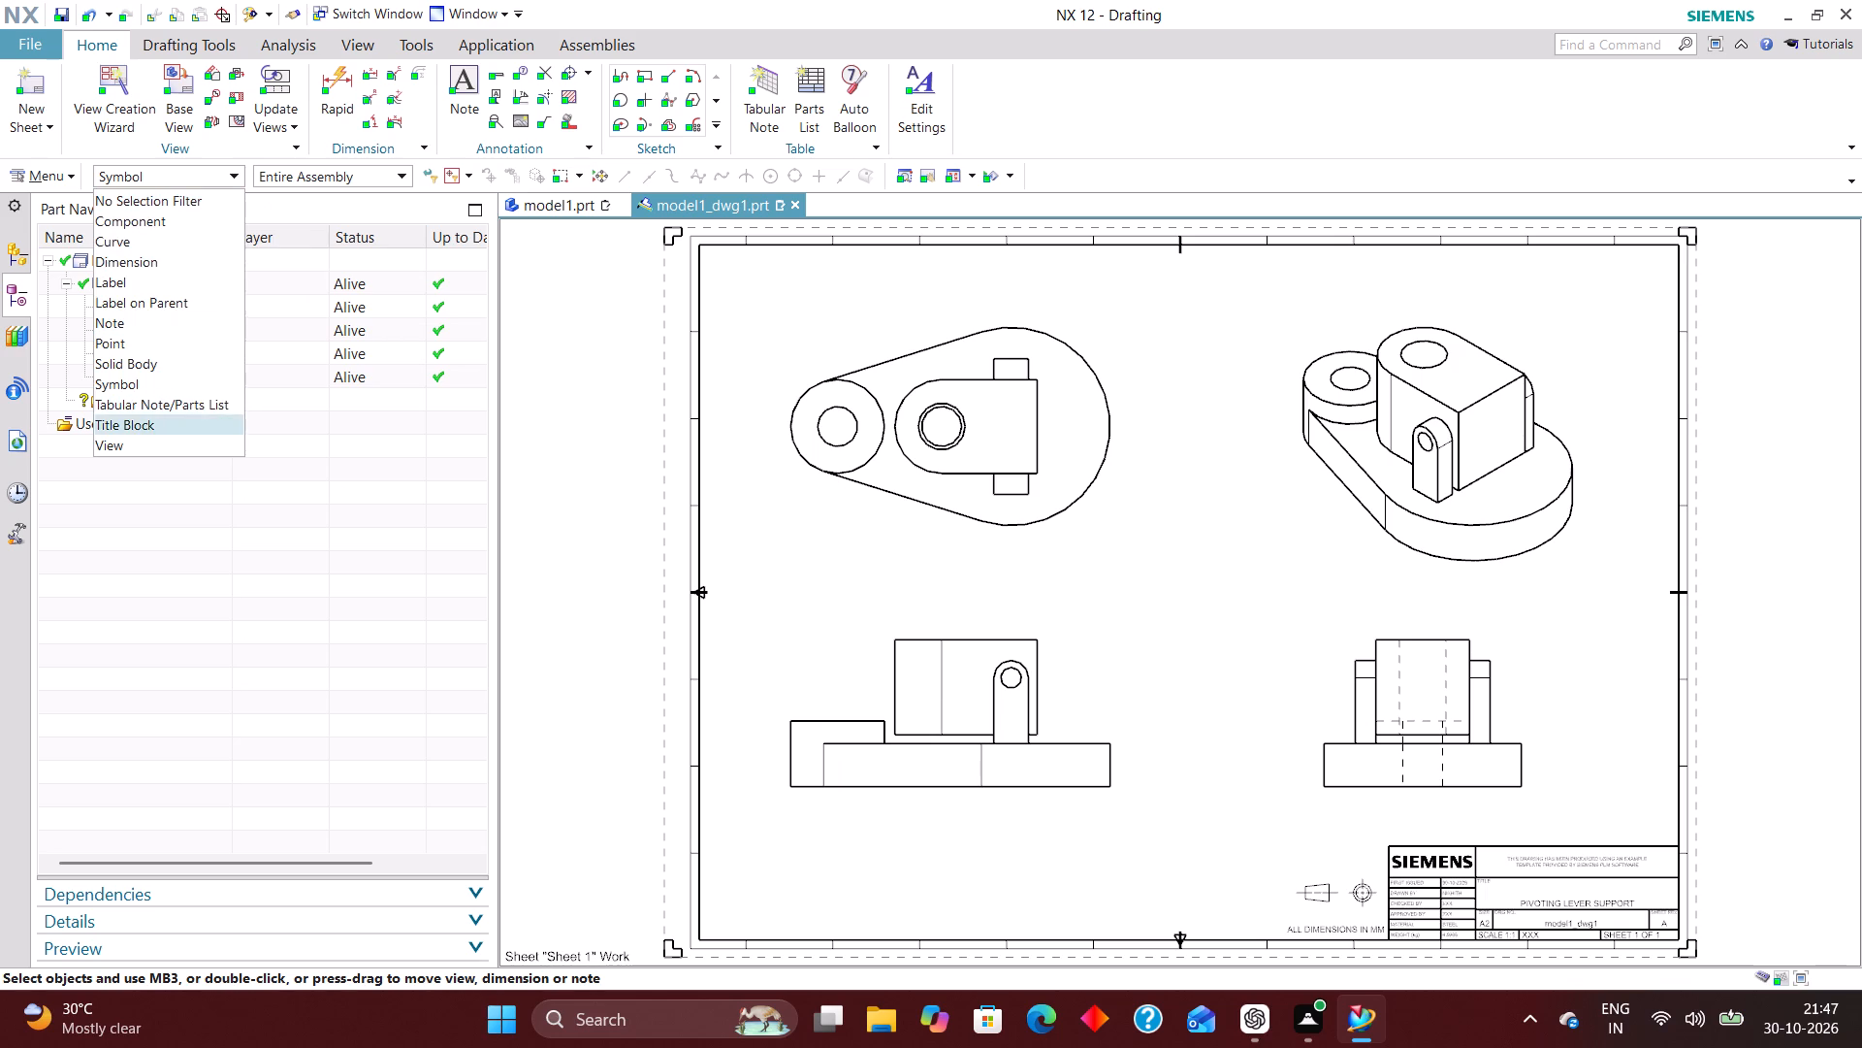
left_click(186, 419)
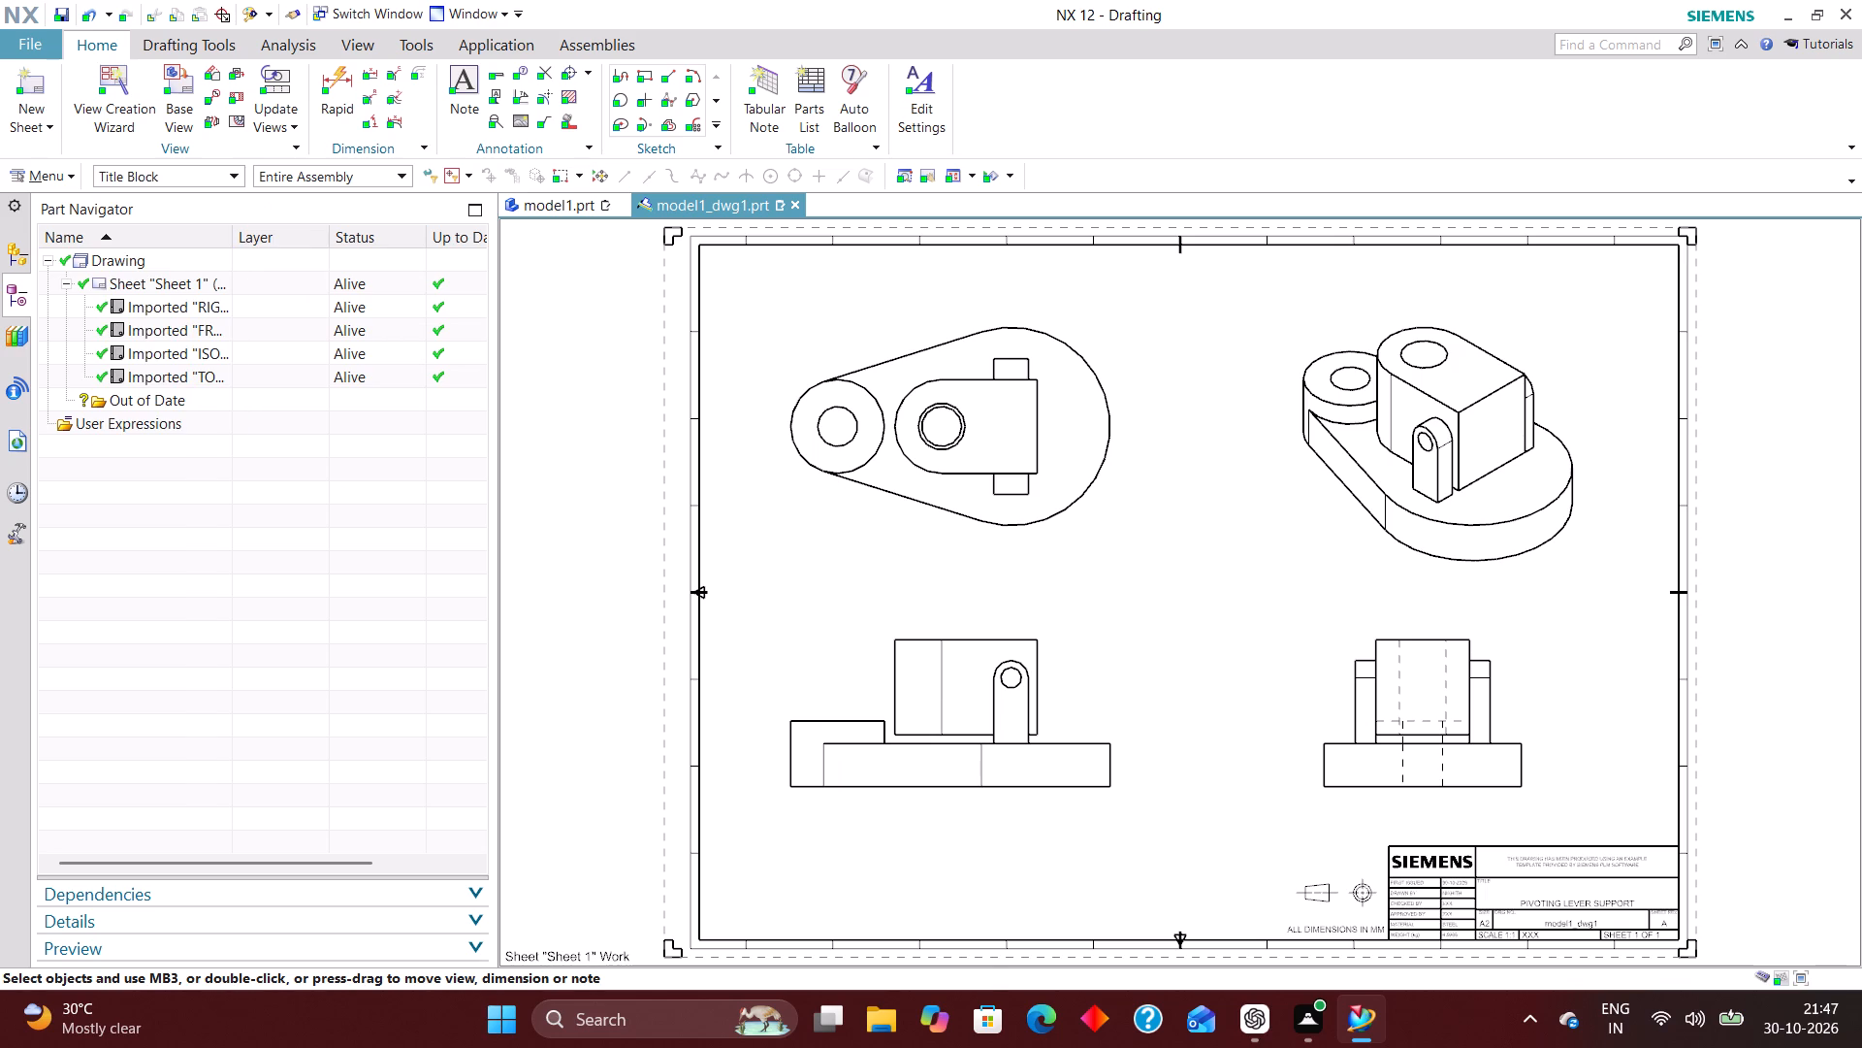
key("ctrl+a")
key("ctrl+j")
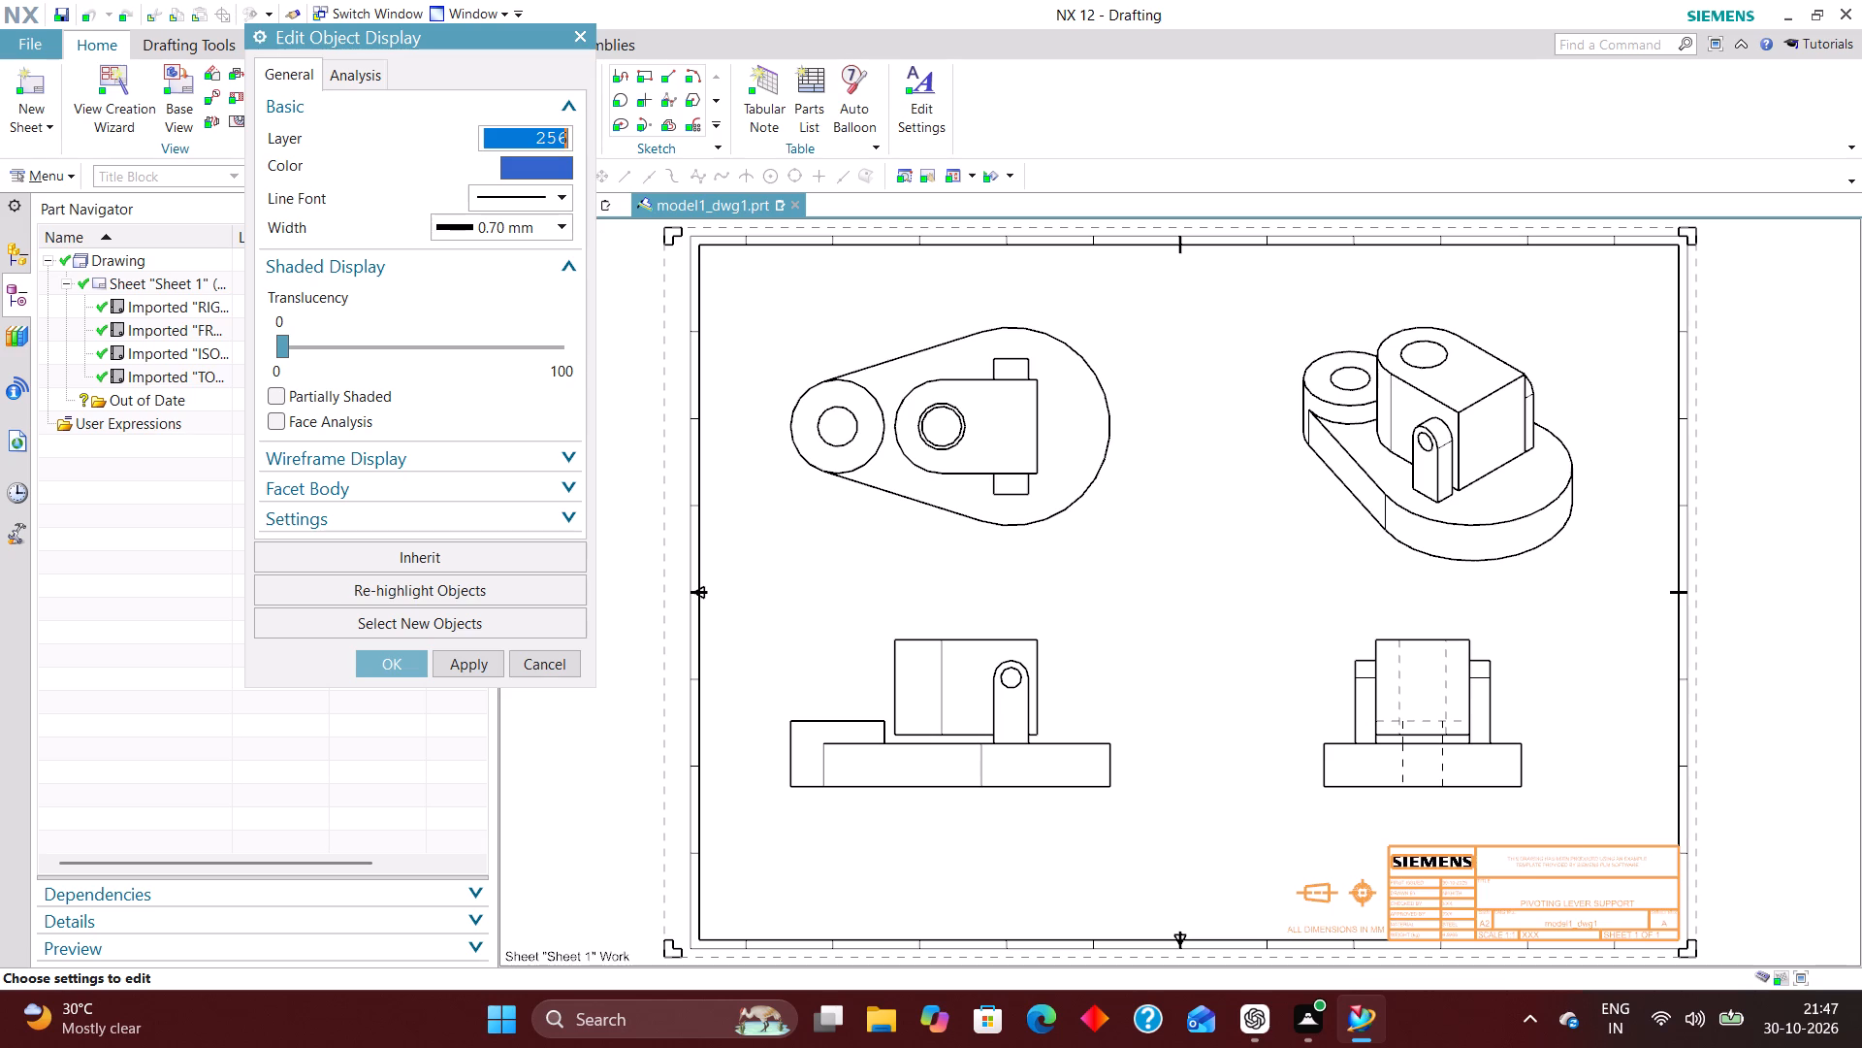
left_click(544, 668)
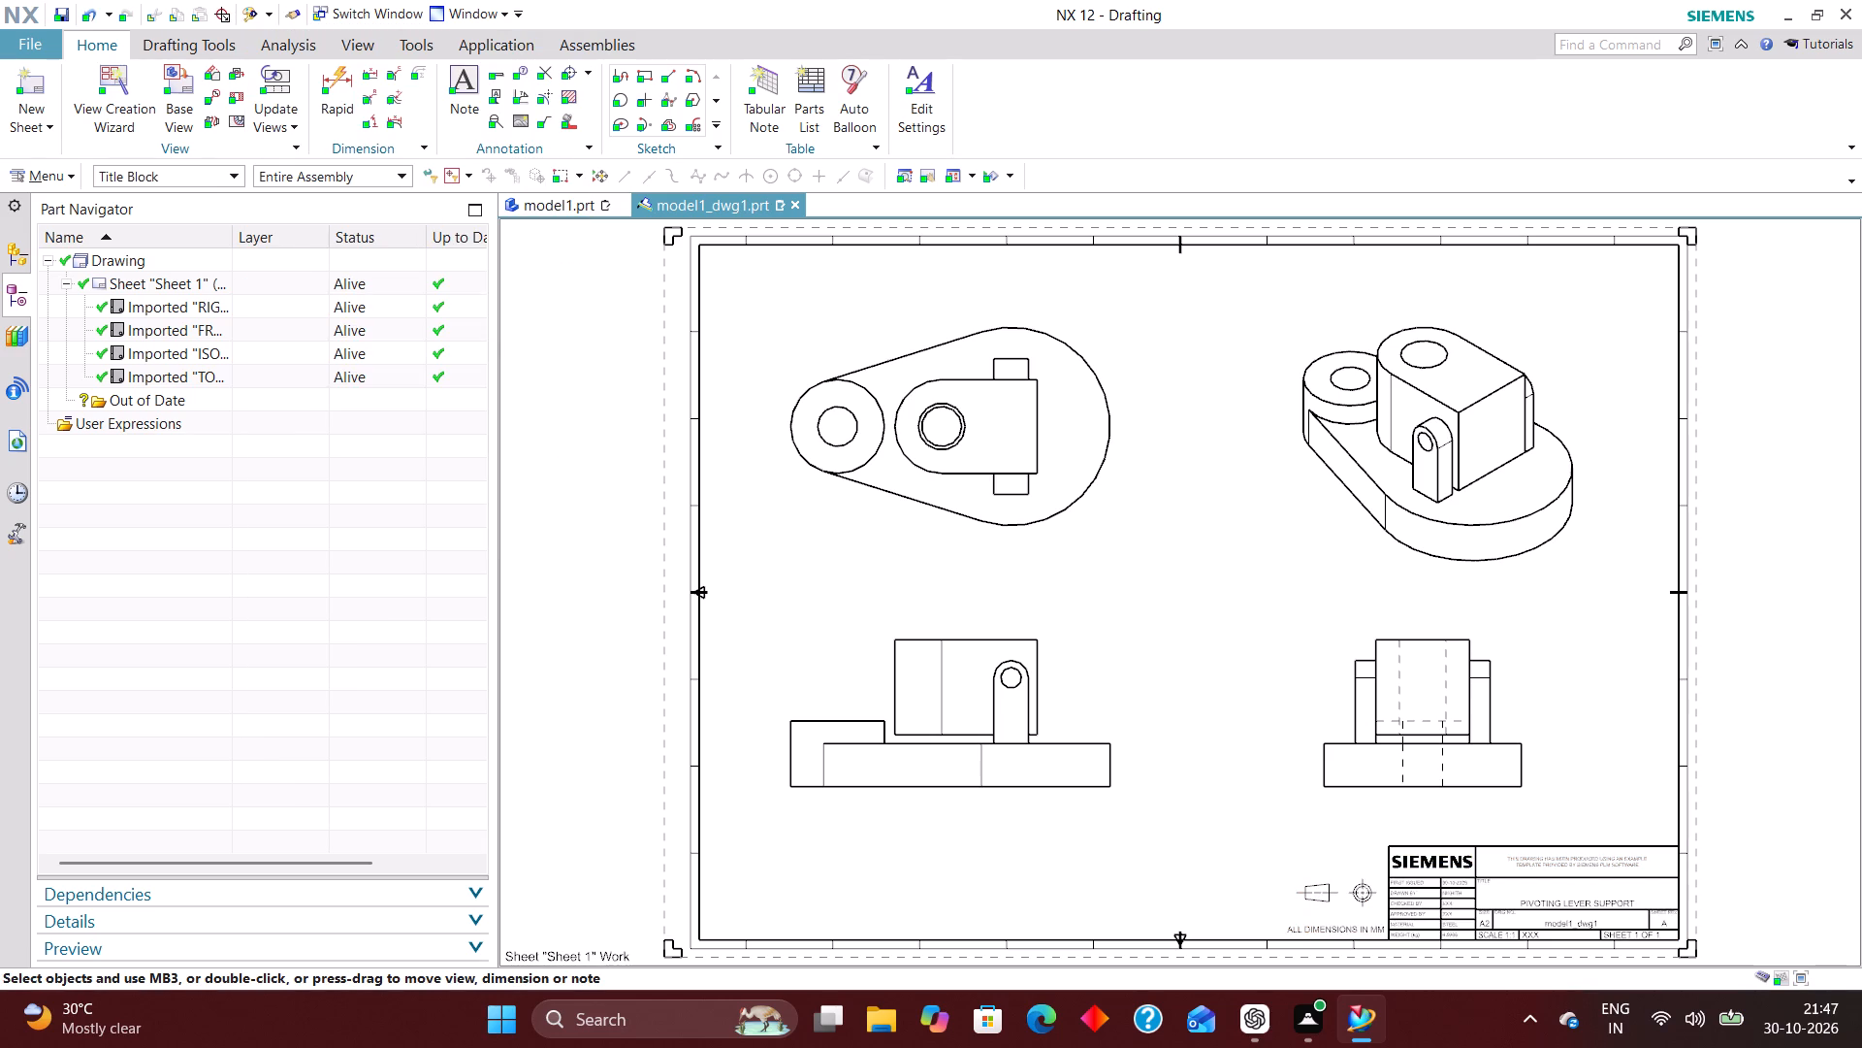
Turn on all layers in the ALL category in Layer Settings and set them to visible only, keeping layer 2 as work layer.
key("ctrl+l")
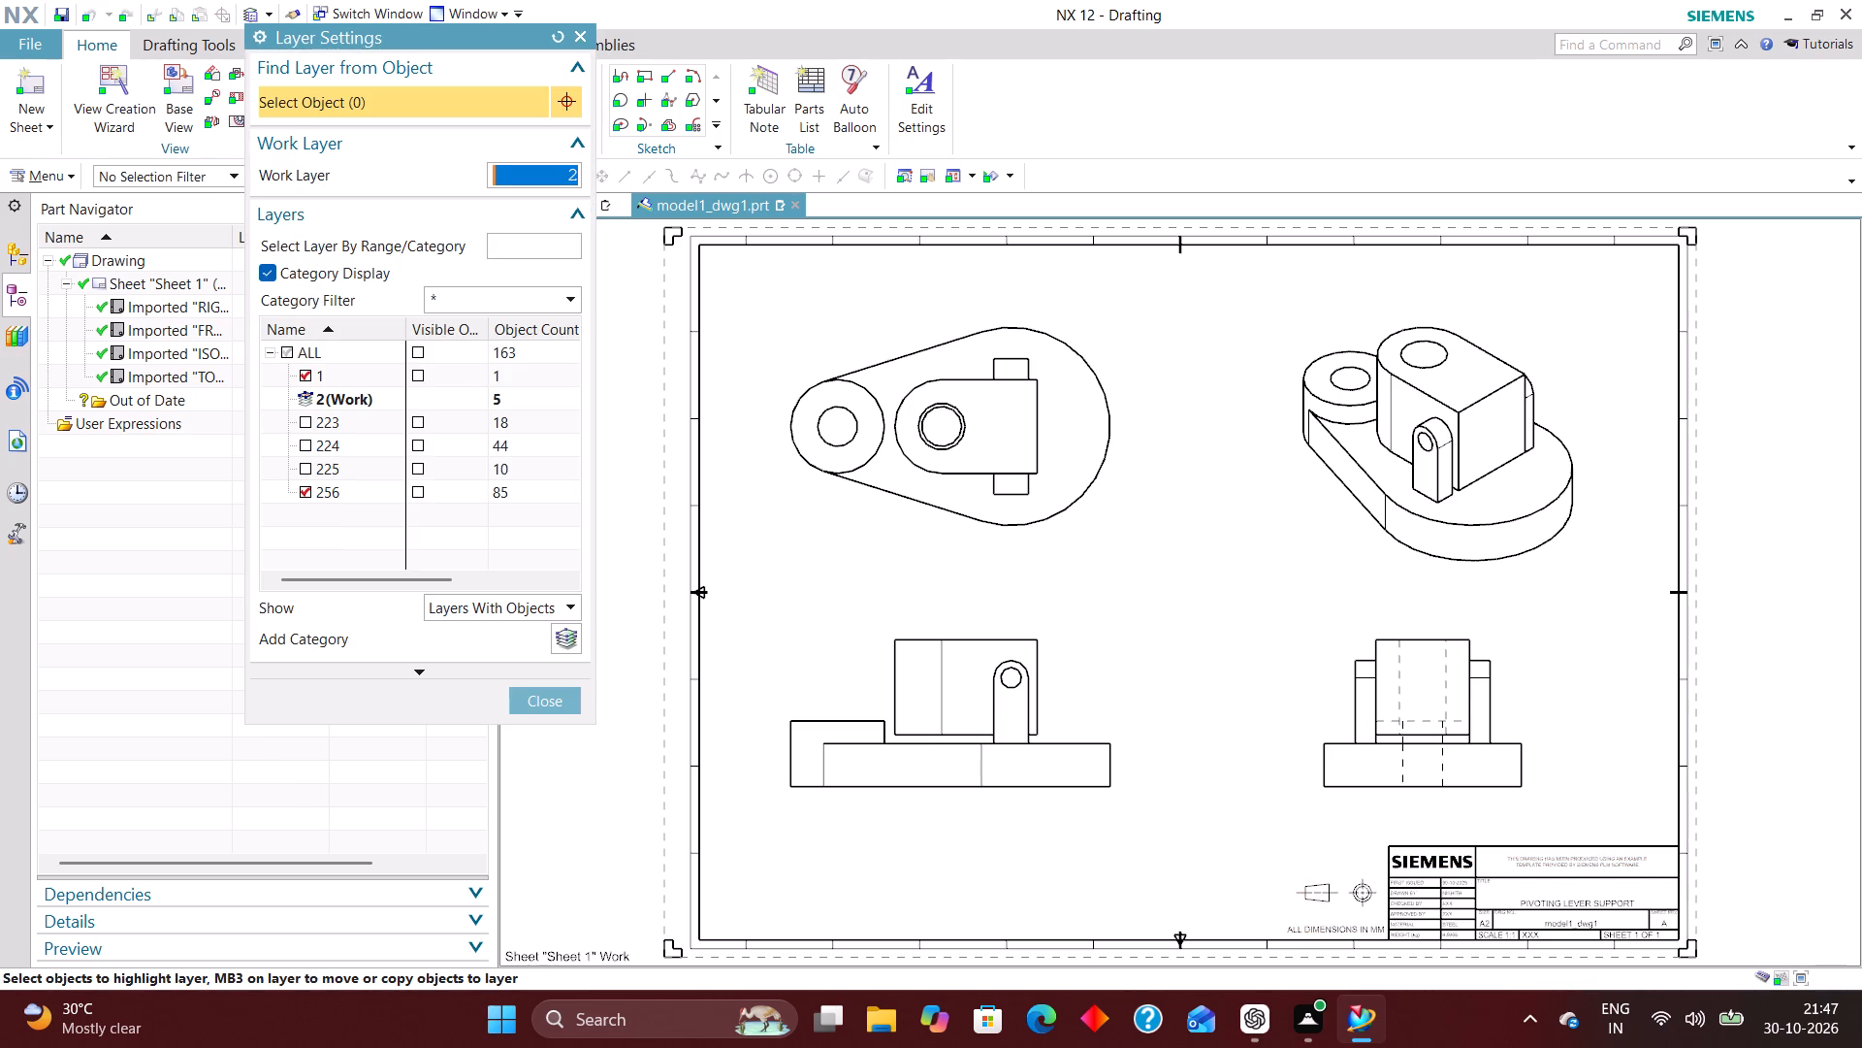
left_click(287, 346)
left_click(421, 346)
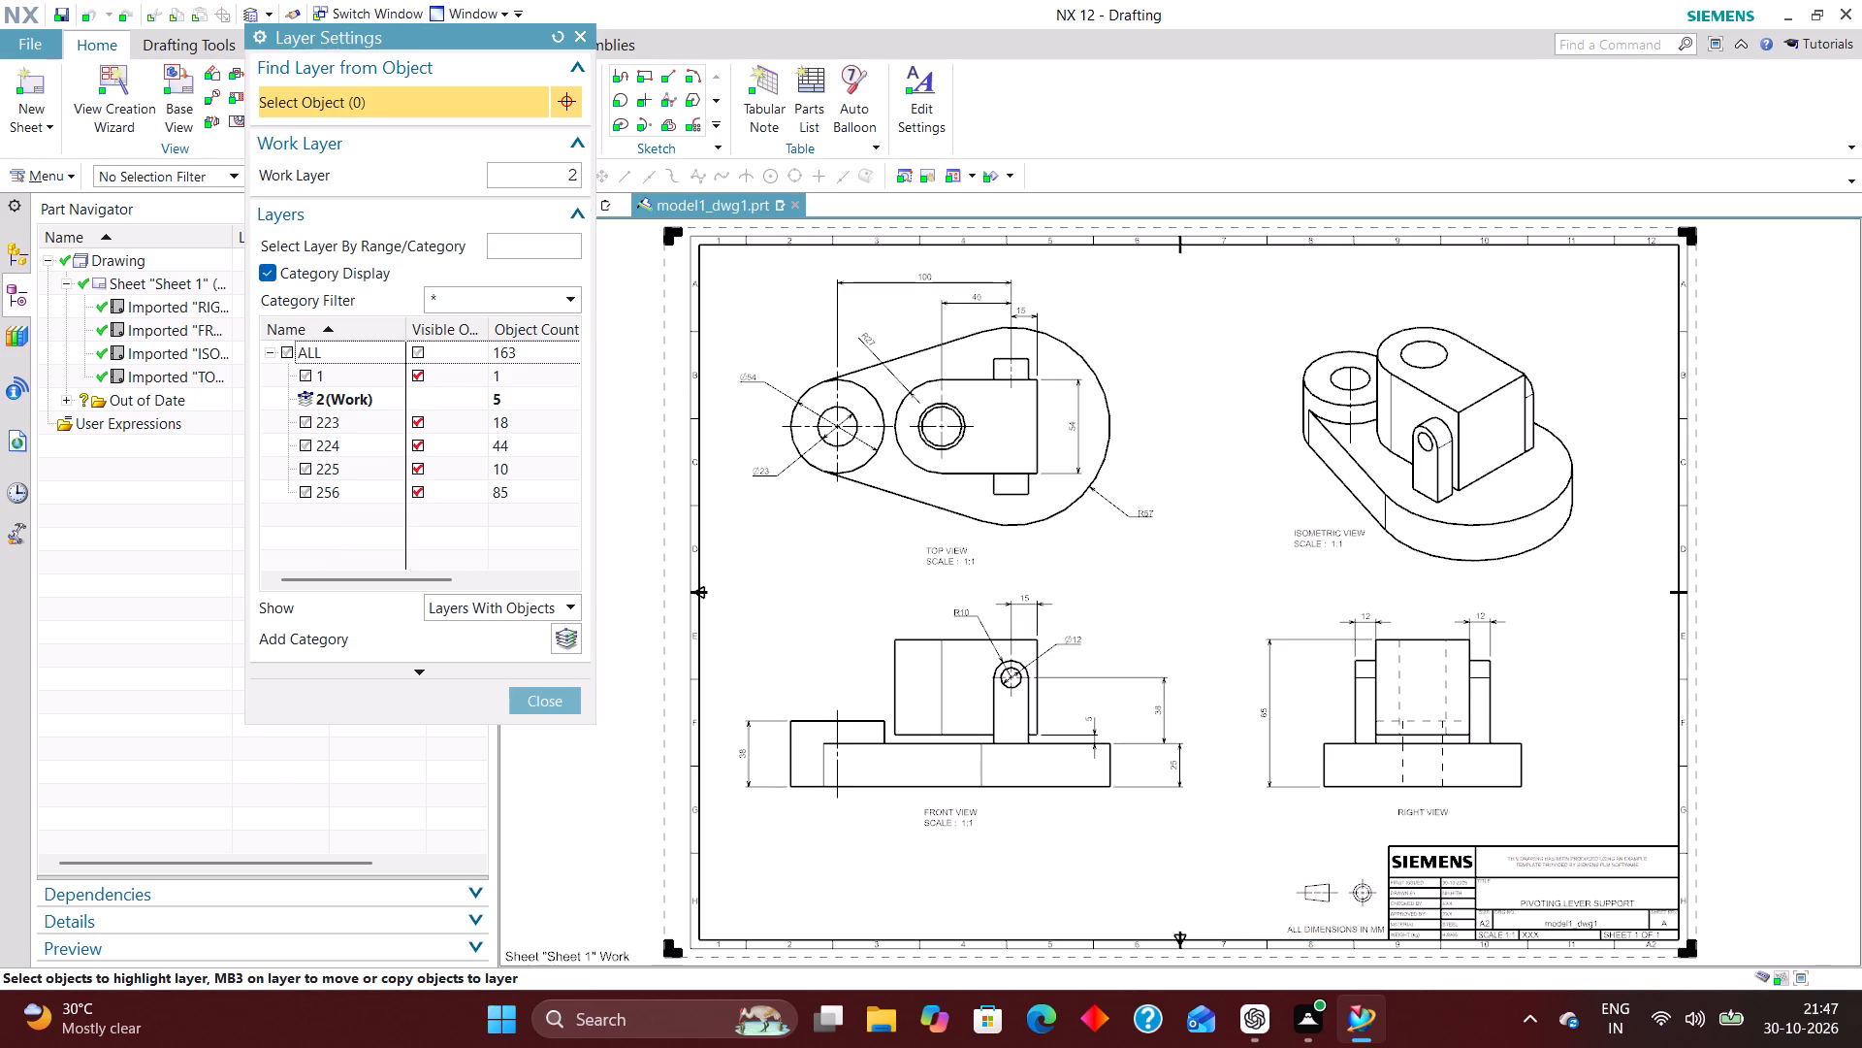
left_click(538, 705)
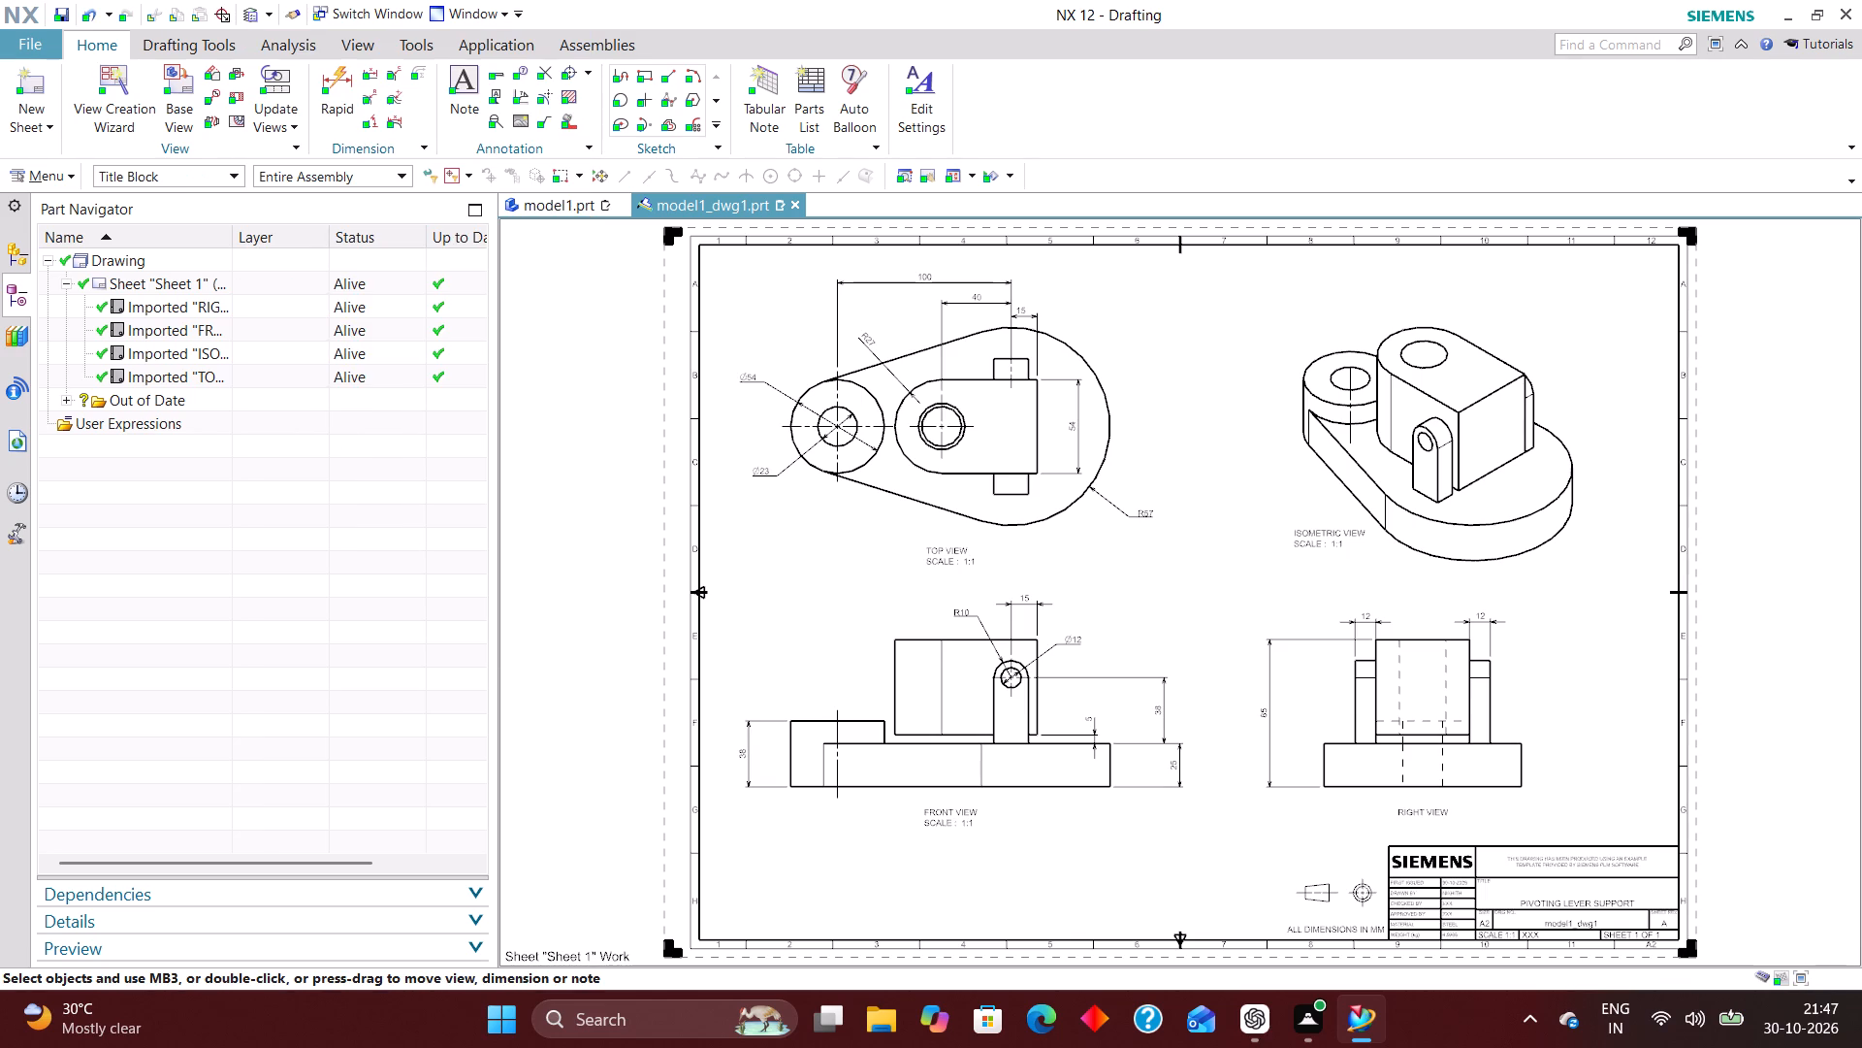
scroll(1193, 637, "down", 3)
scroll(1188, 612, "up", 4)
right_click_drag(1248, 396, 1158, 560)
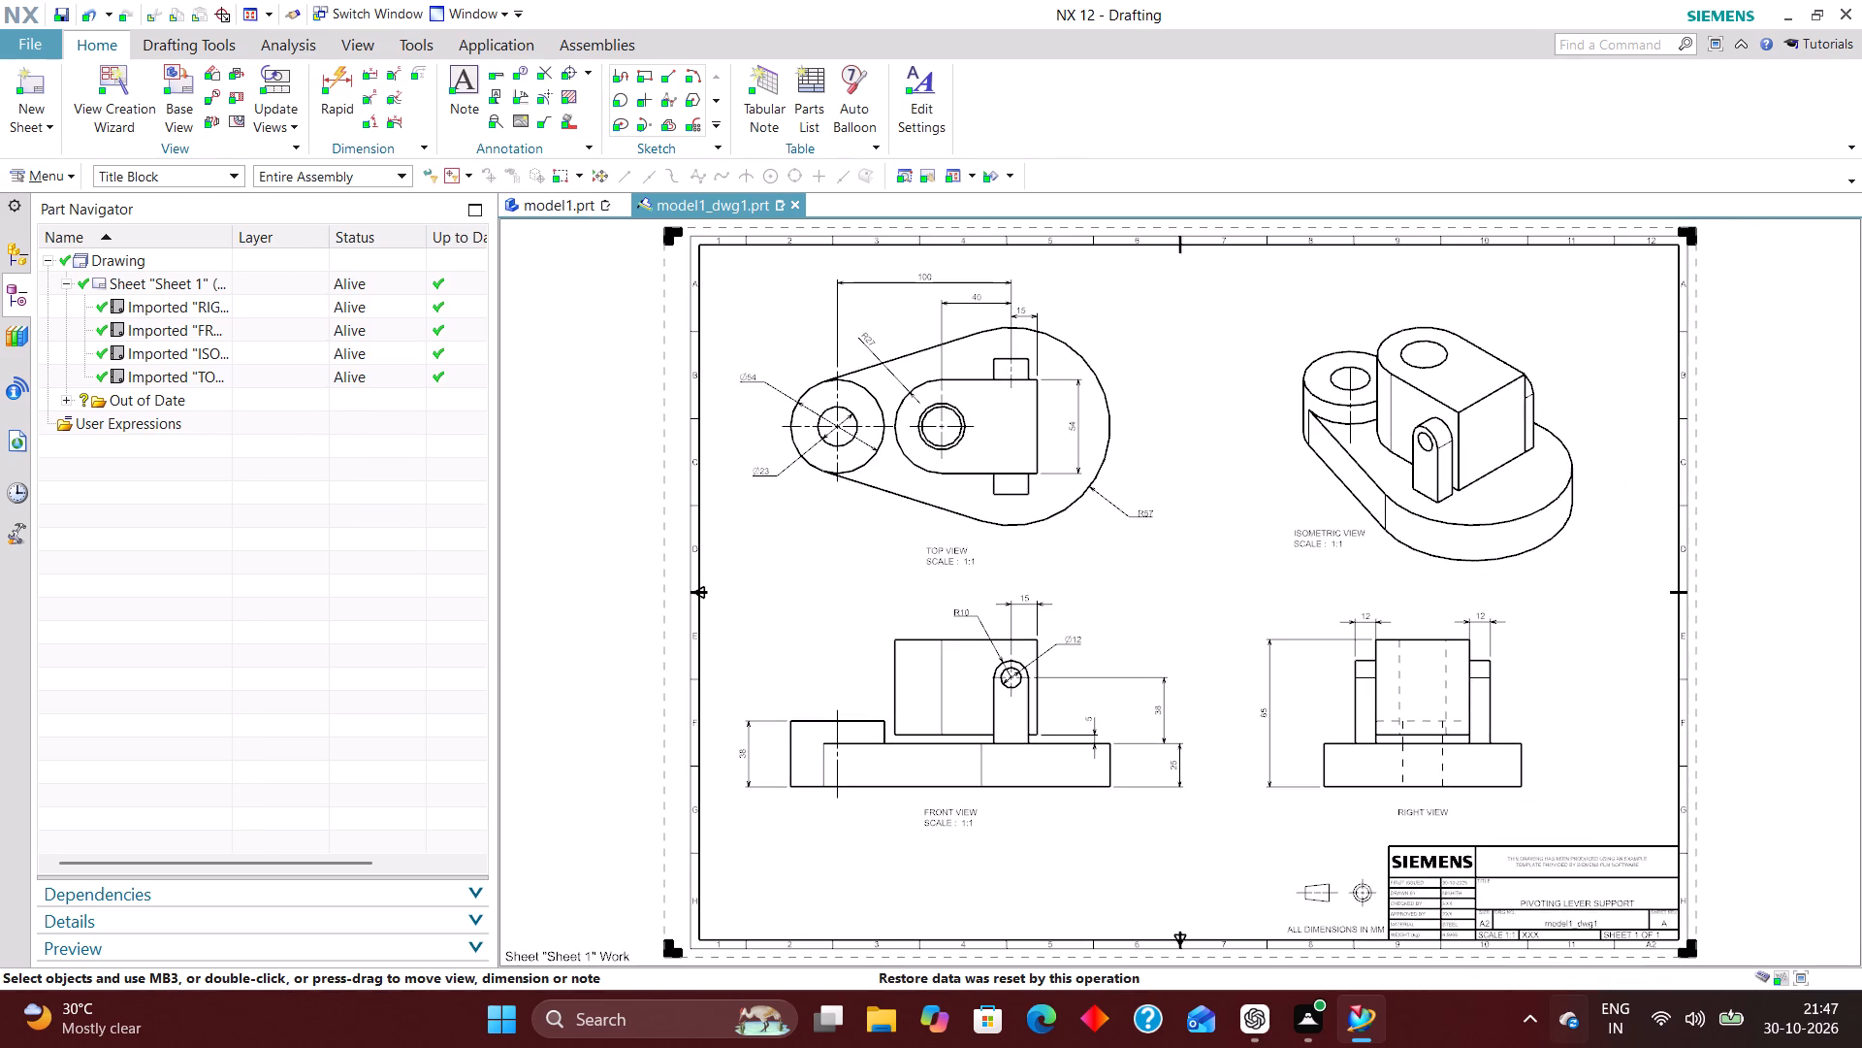
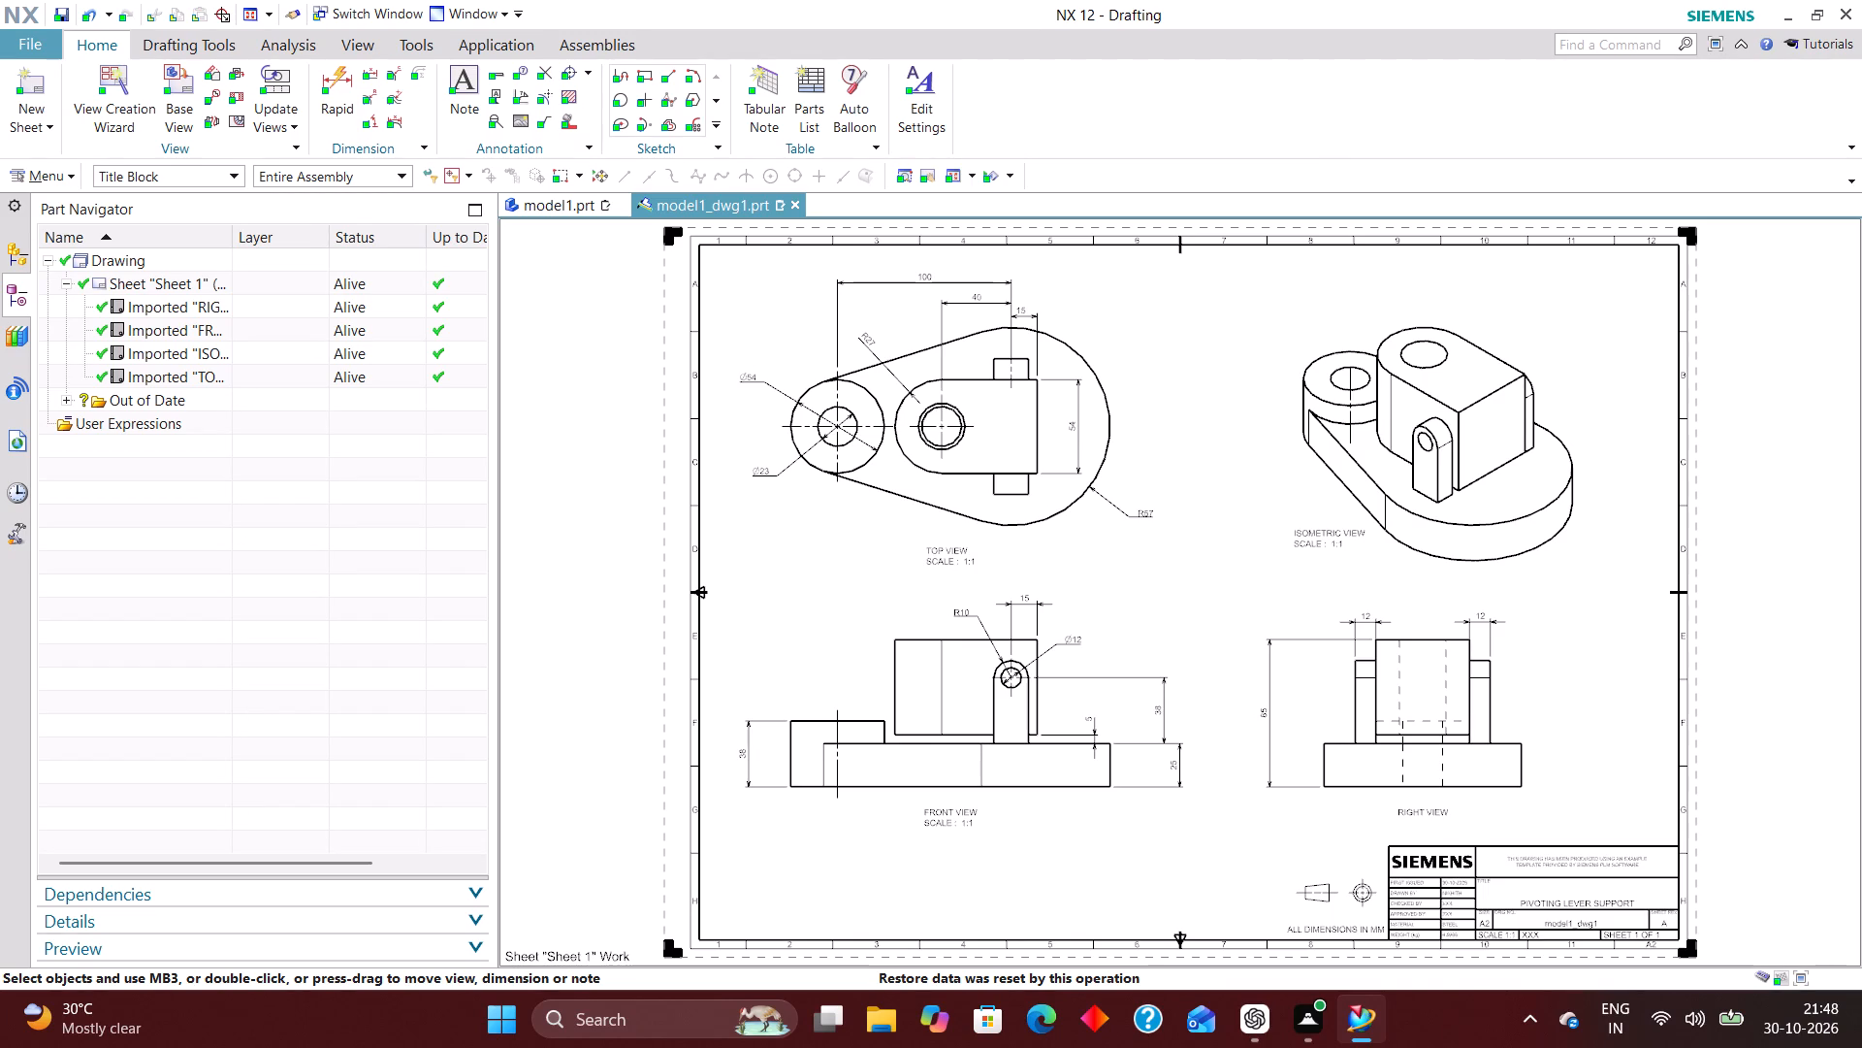
Examine the solid lever support model in model1.prt, and return to the model1_dwg1.prt drawing.
left_click(581, 205)
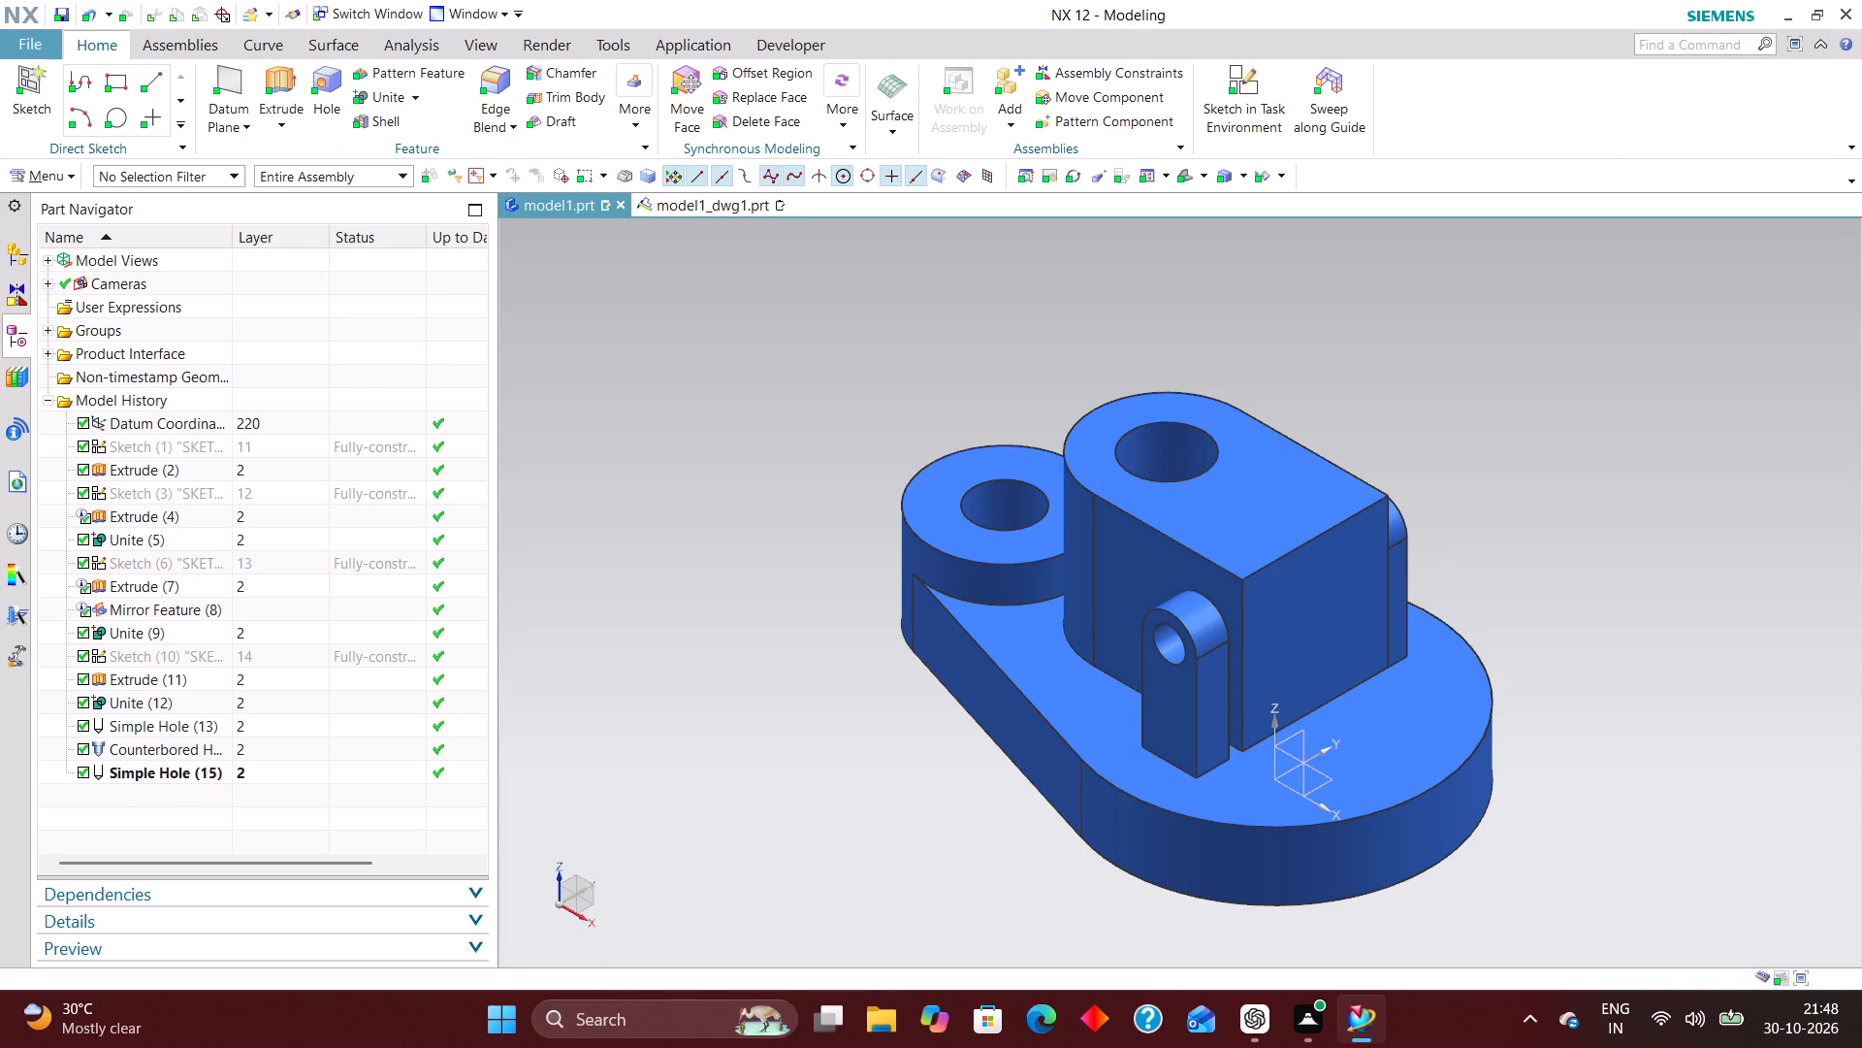
scroll(1286, 708, "up", 3)
scroll(1318, 616, "down", 3)
scroll(1289, 729, "up", 2)
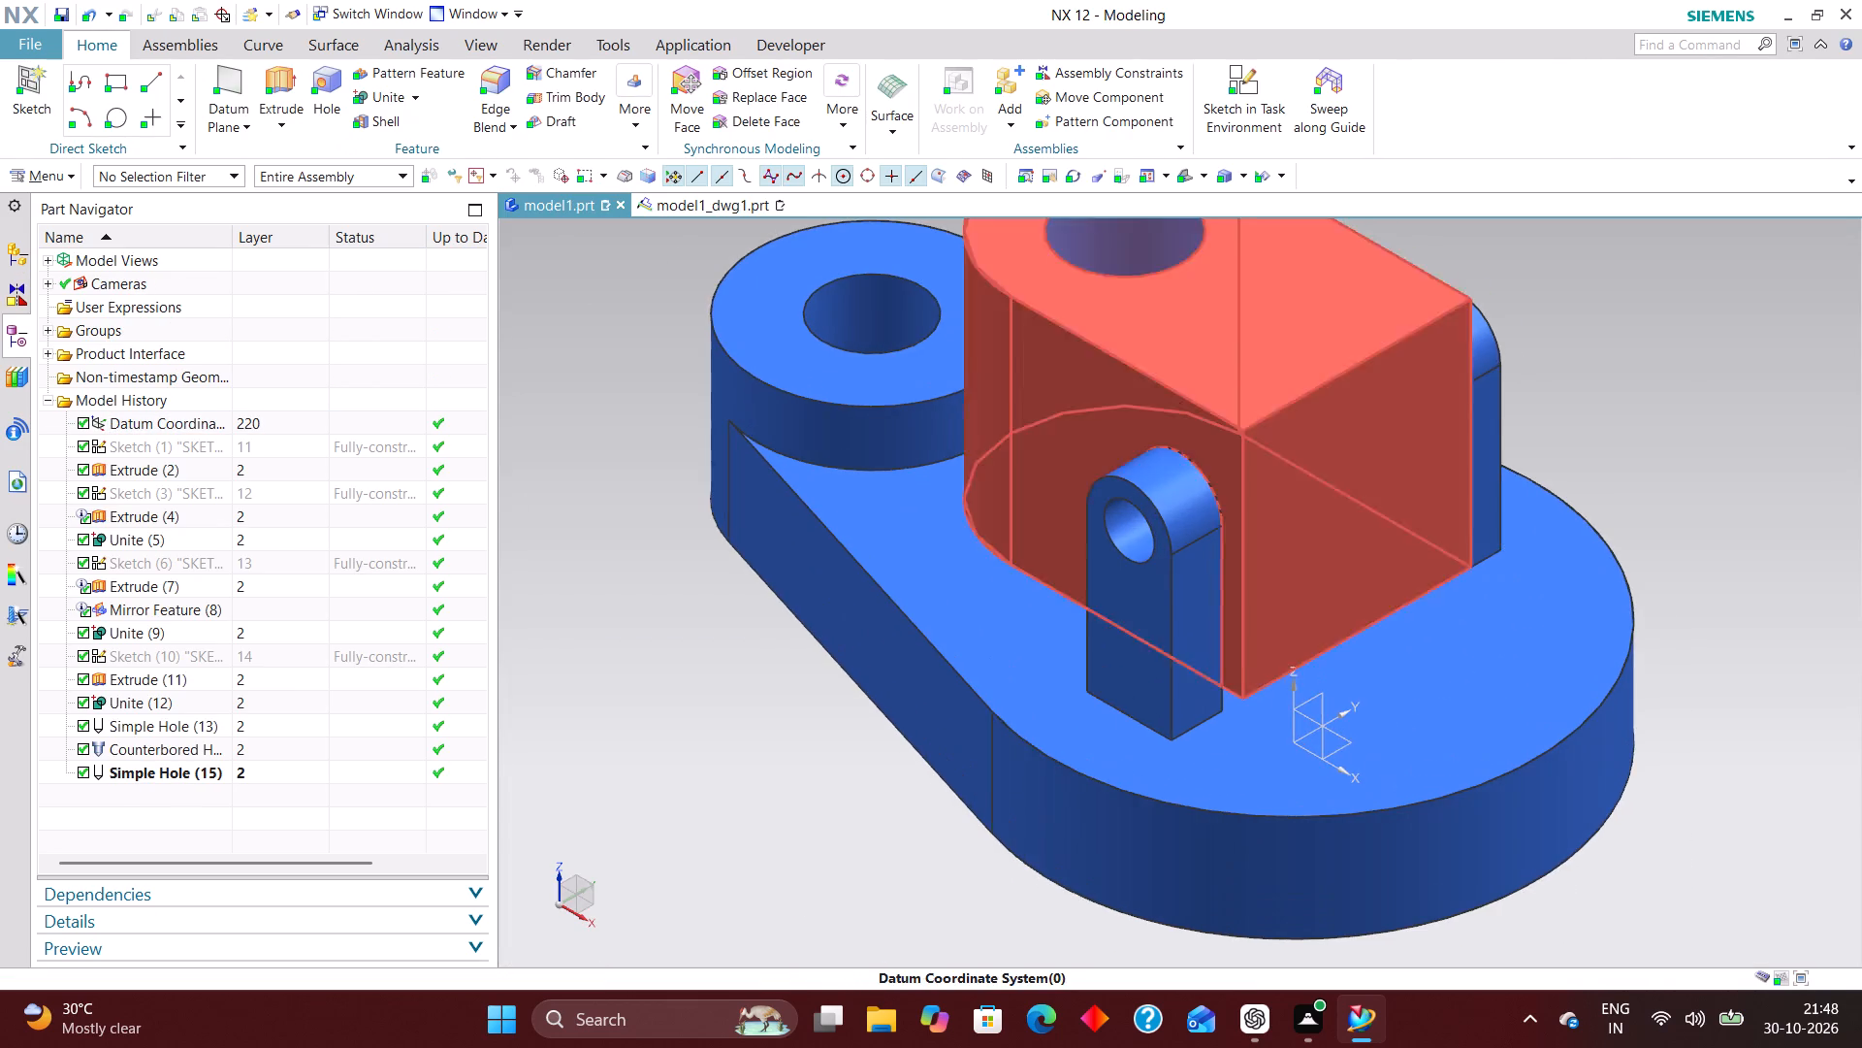
scroll(1313, 606, "down", 2)
scroll(1353, 610, "up", 1)
right_click_drag(1642, 361, 1524, 485)
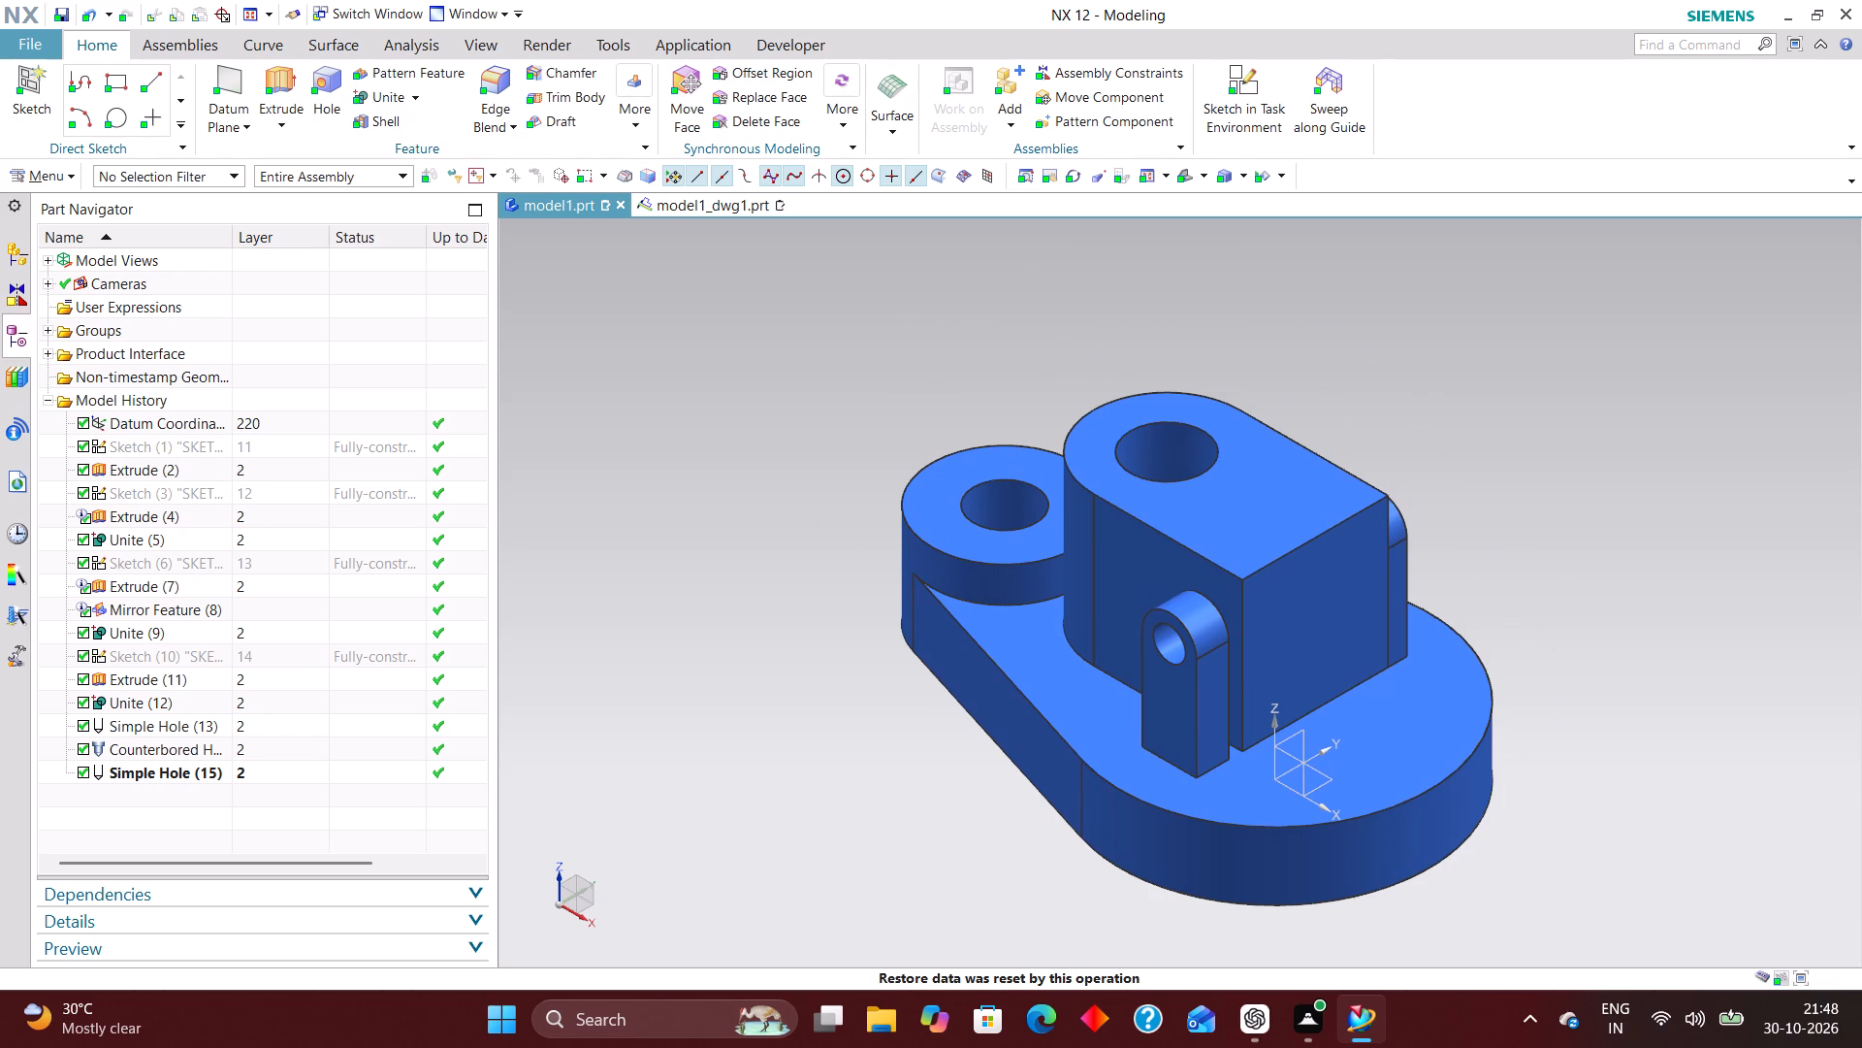
scroll(1146, 599, "up", 3)
scroll(1196, 543, "down", 4)
scroll(1413, 417, "up", 2)
right_click_drag(1457, 350, 1308, 517)
left_click(675, 206)
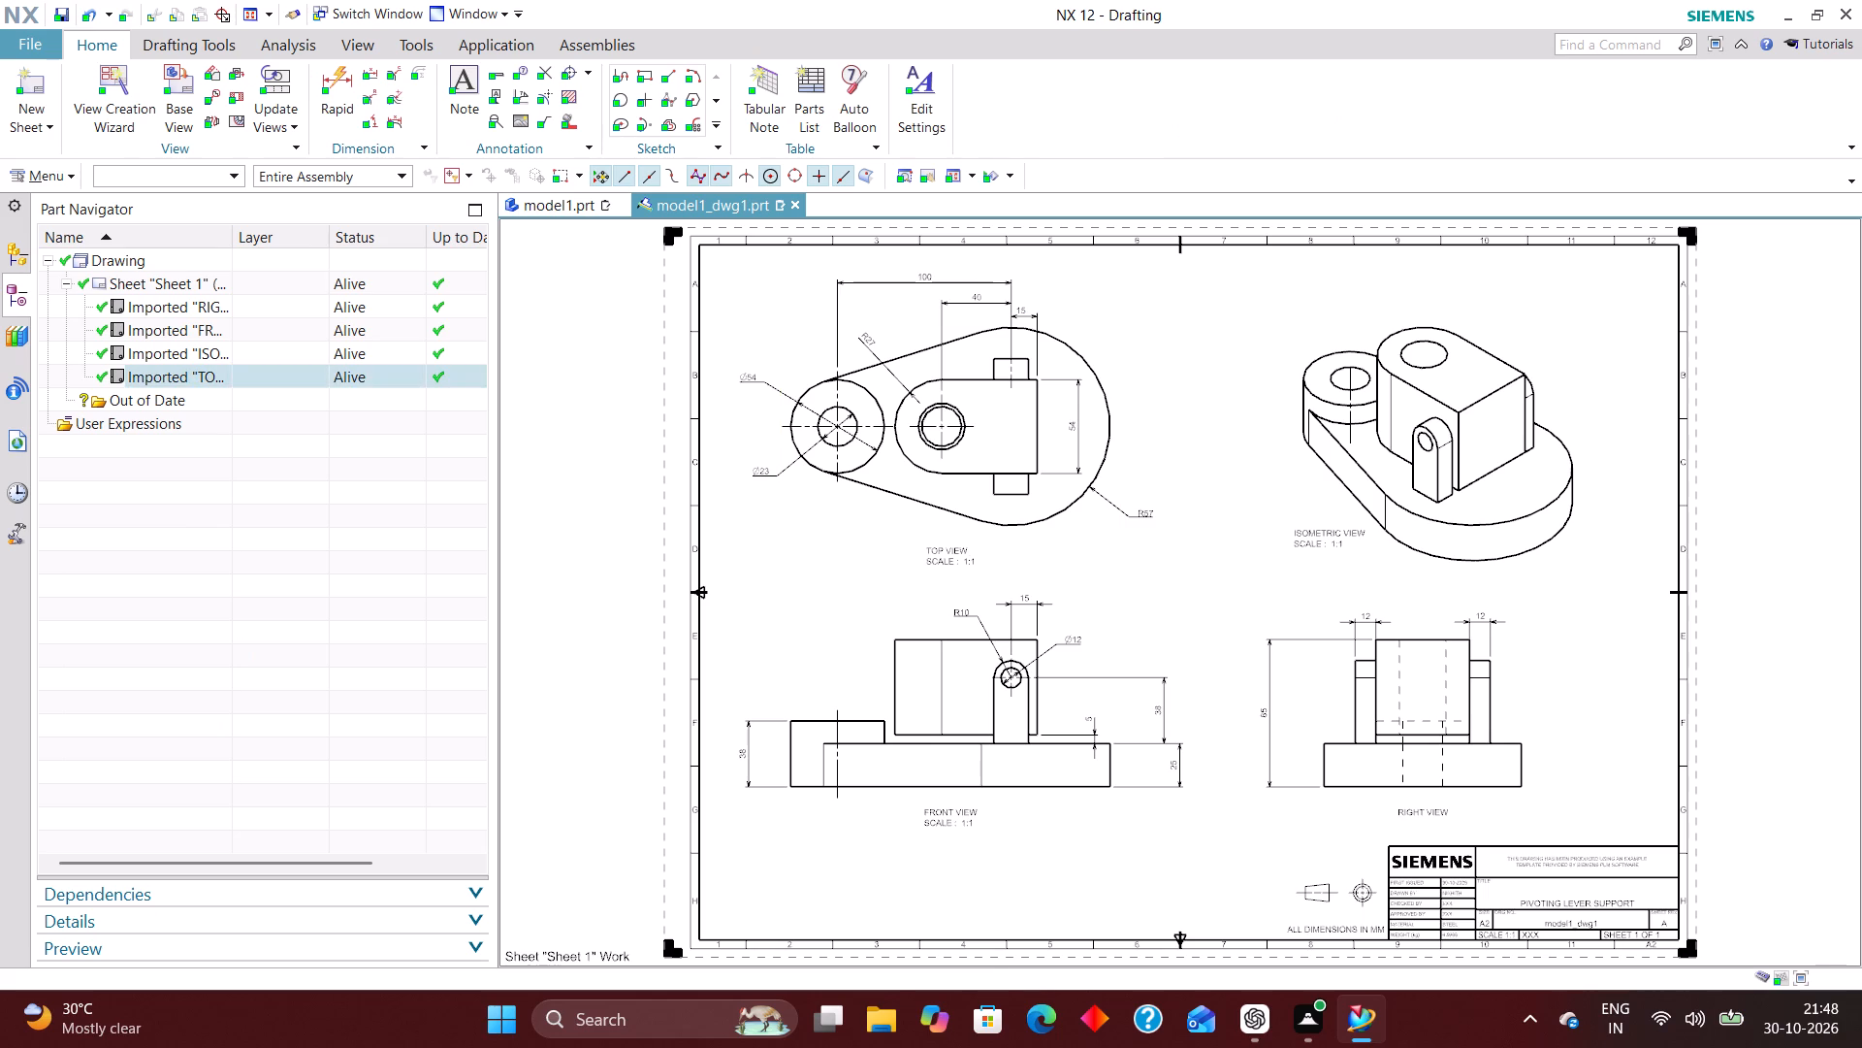